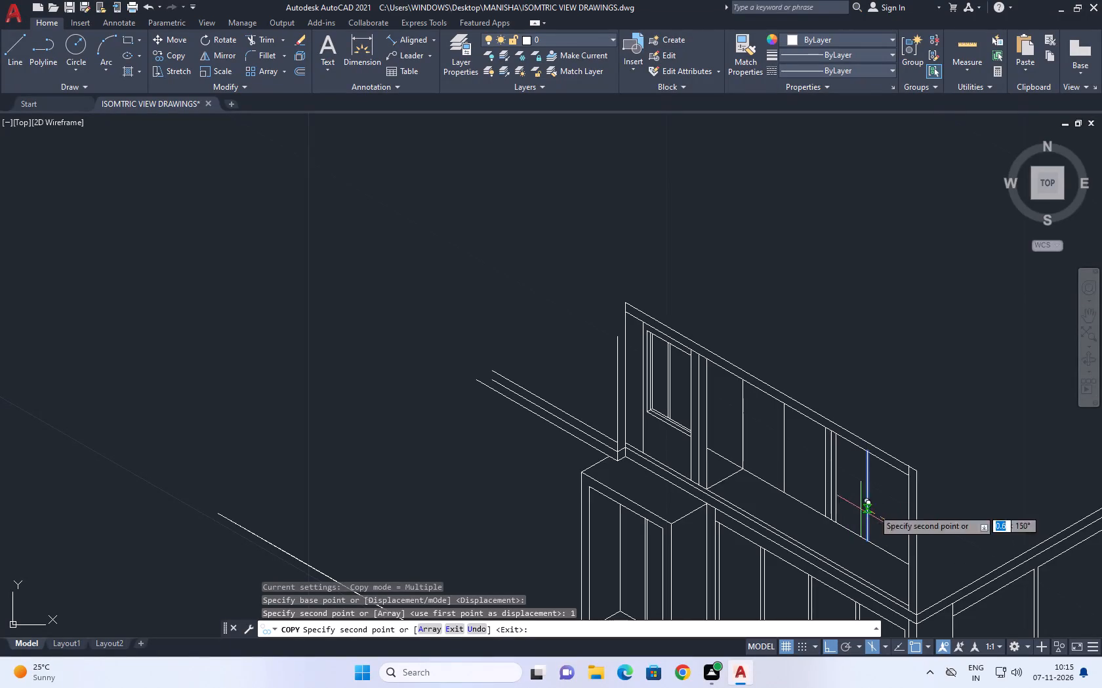
# Undo the last divider copy and copy the divider nearest the building corner 0.1 along the 150° isometric direction instead.
pyautogui.hotkey('ctrl', 'z')
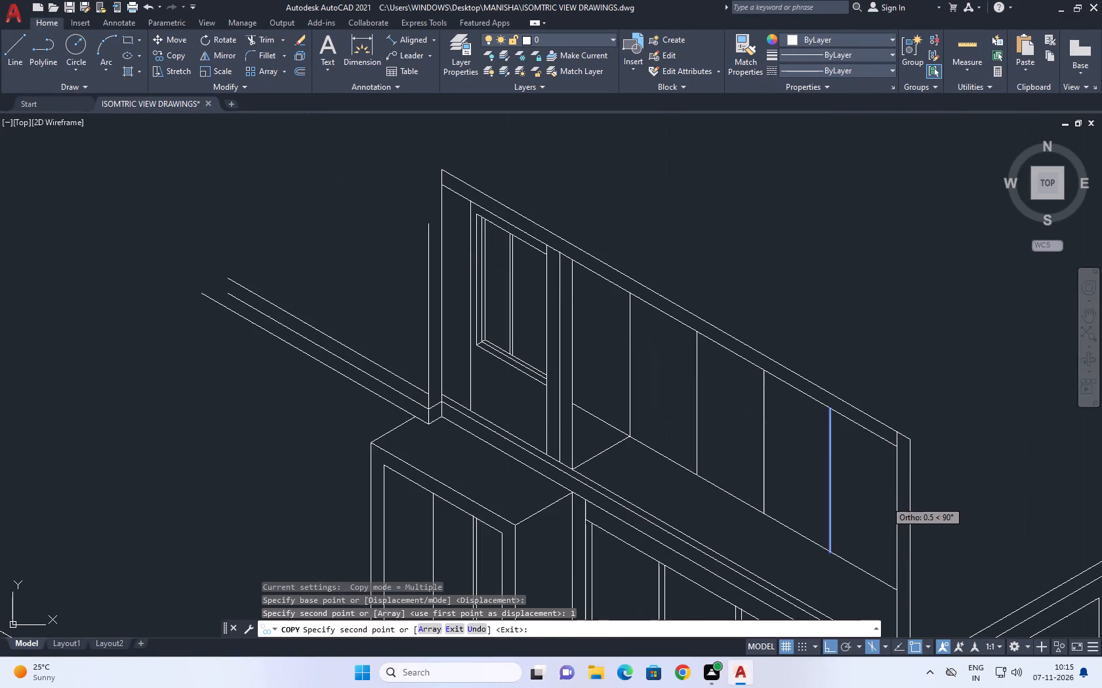
pyautogui.write('0.1.')
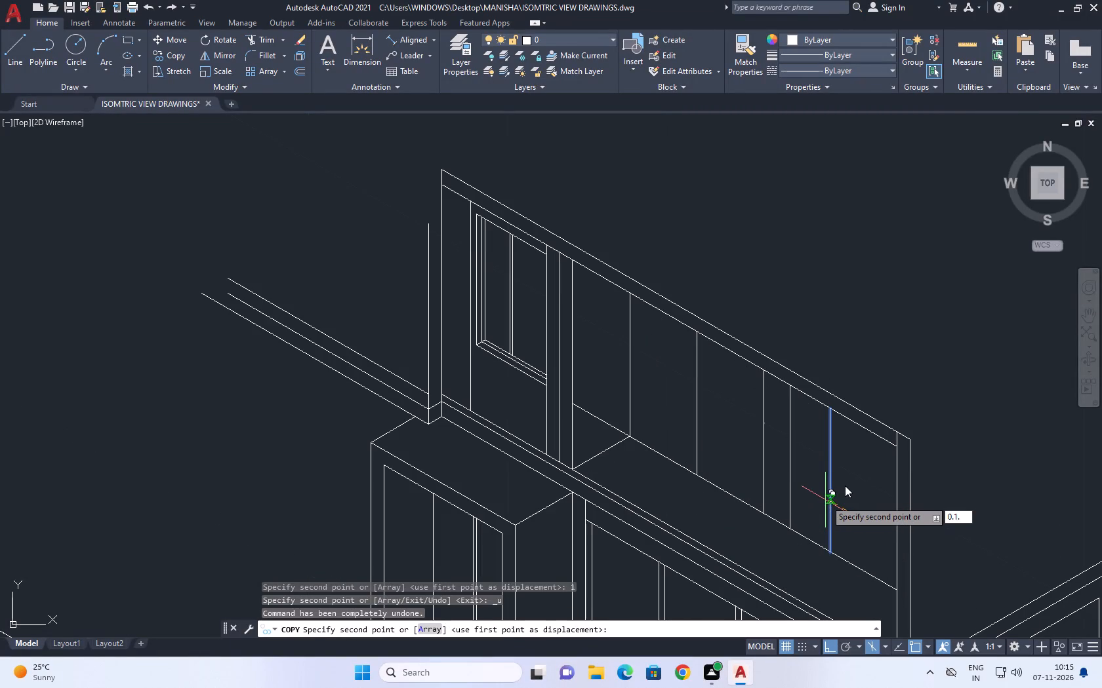
pyautogui.press('BackSpace')
pyautogui.press('Return')
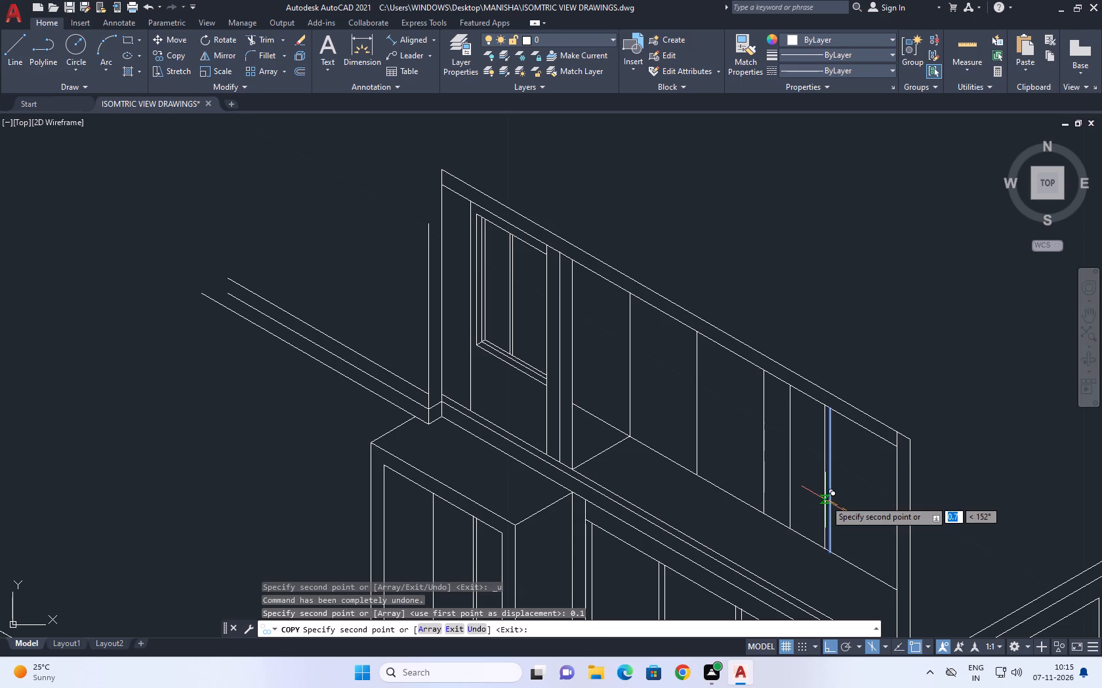
pyautogui.rightClick(703, 486)
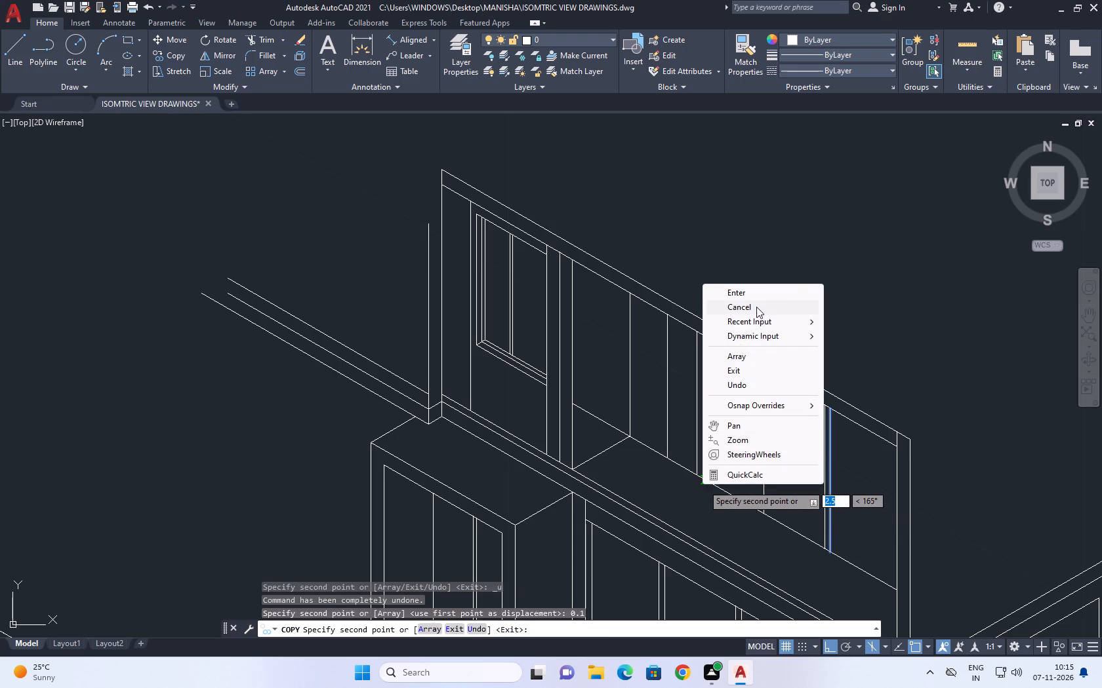
pyautogui.click(756, 307)
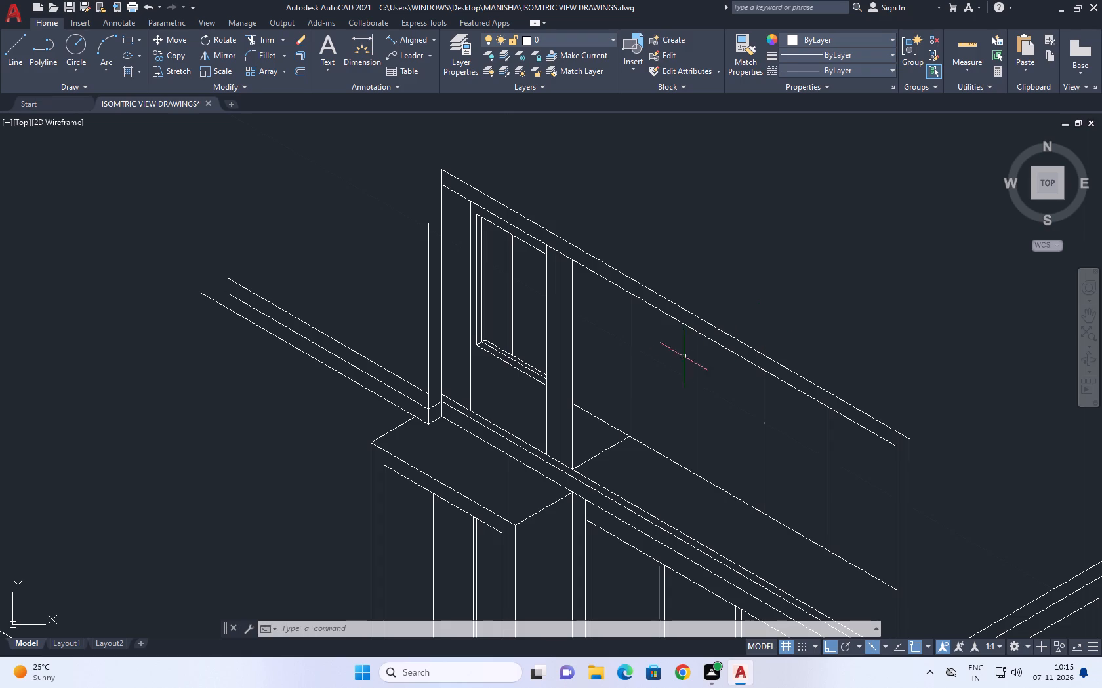
# Copy the middle panel divider 0.05 to each side of itself along the wall's 330° and 150° isometric directions.
pyautogui.moveTo(901, 370); pyautogui.dragTo(809, 372, button='middle')
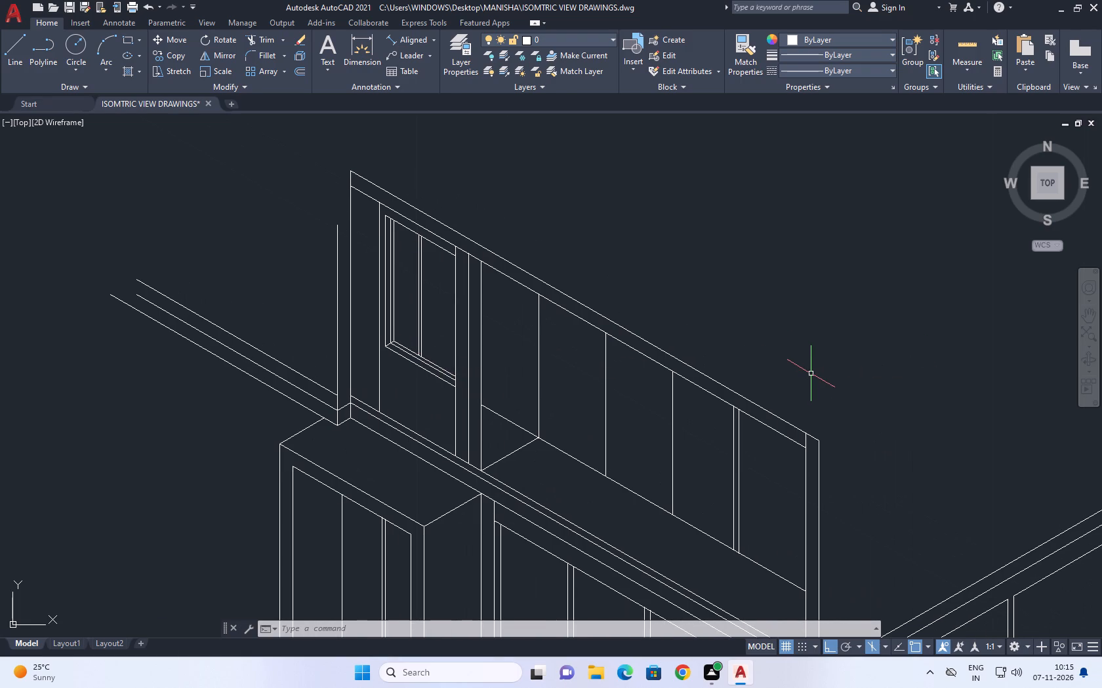
pyautogui.moveTo(825, 446); pyautogui.dragTo(819, 444, button='middle')
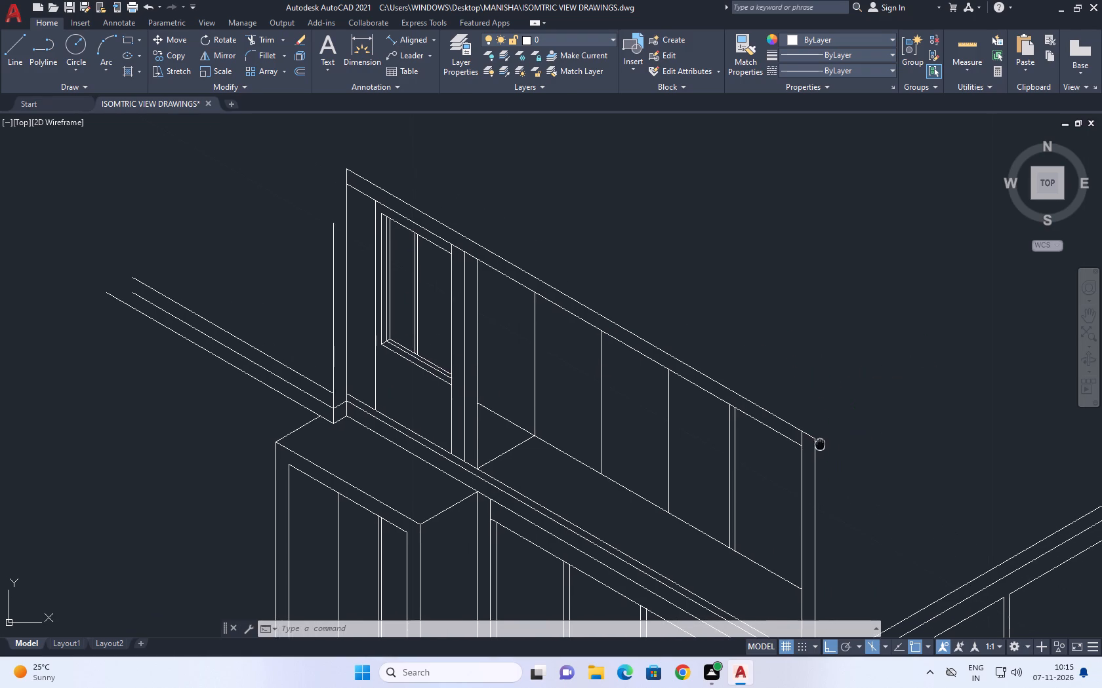
pyautogui.moveTo(819, 444); pyautogui.dragTo(800, 358, button='middle')
pyautogui.moveTo(590, 349); pyautogui.dragTo(643, 432, button='middle')
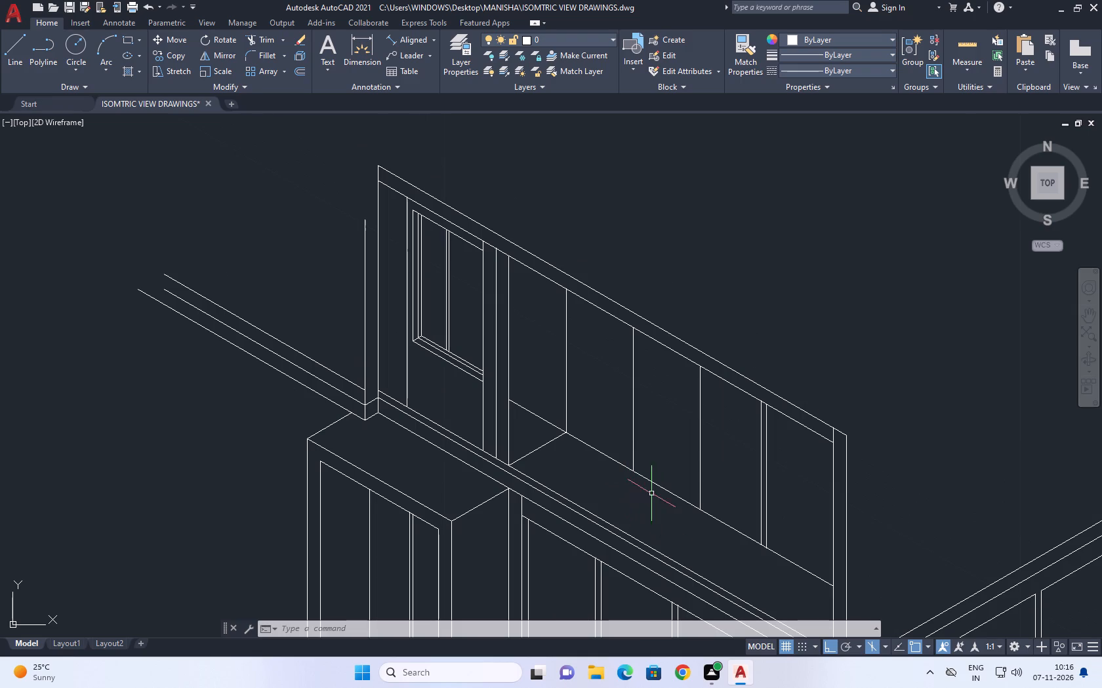
pyautogui.click(707, 453)
pyautogui.moveTo(697, 442); pyautogui.dragTo(688, 432)
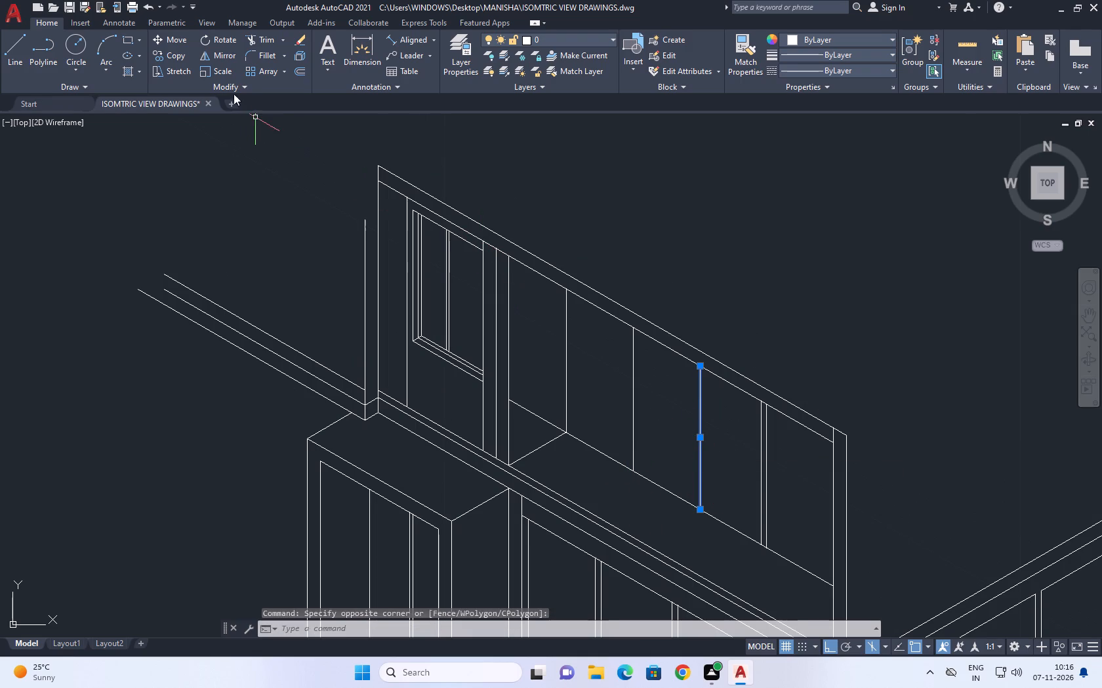
pyautogui.click(184, 53)
pyautogui.click(727, 435)
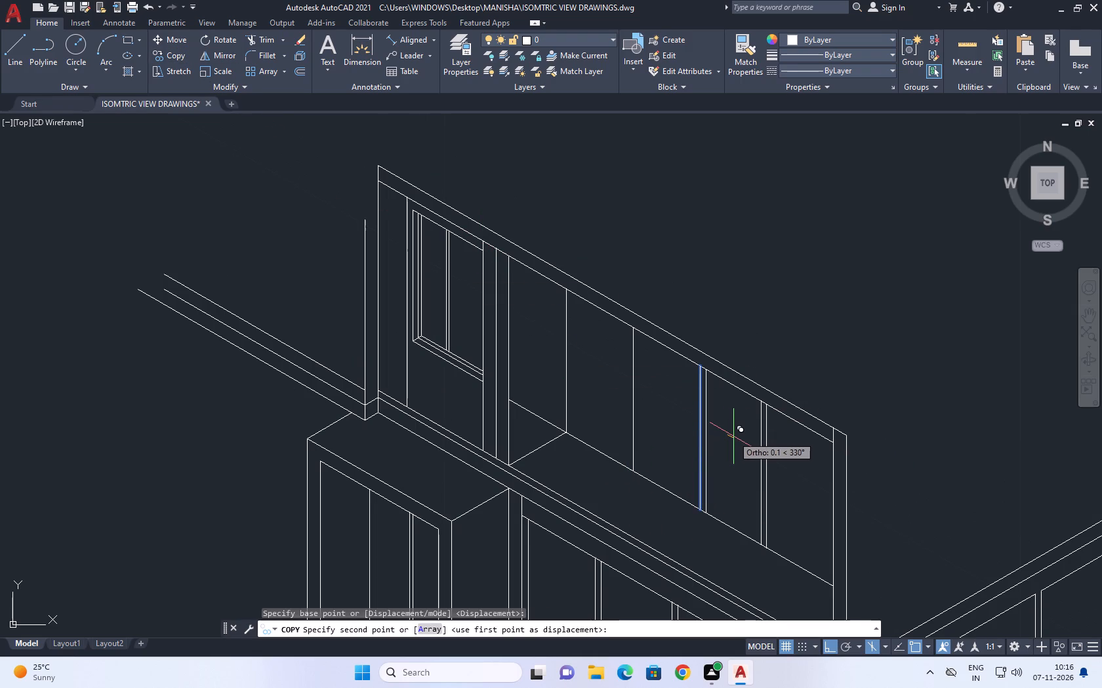
pyautogui.write('0.05')
pyautogui.press('Return')
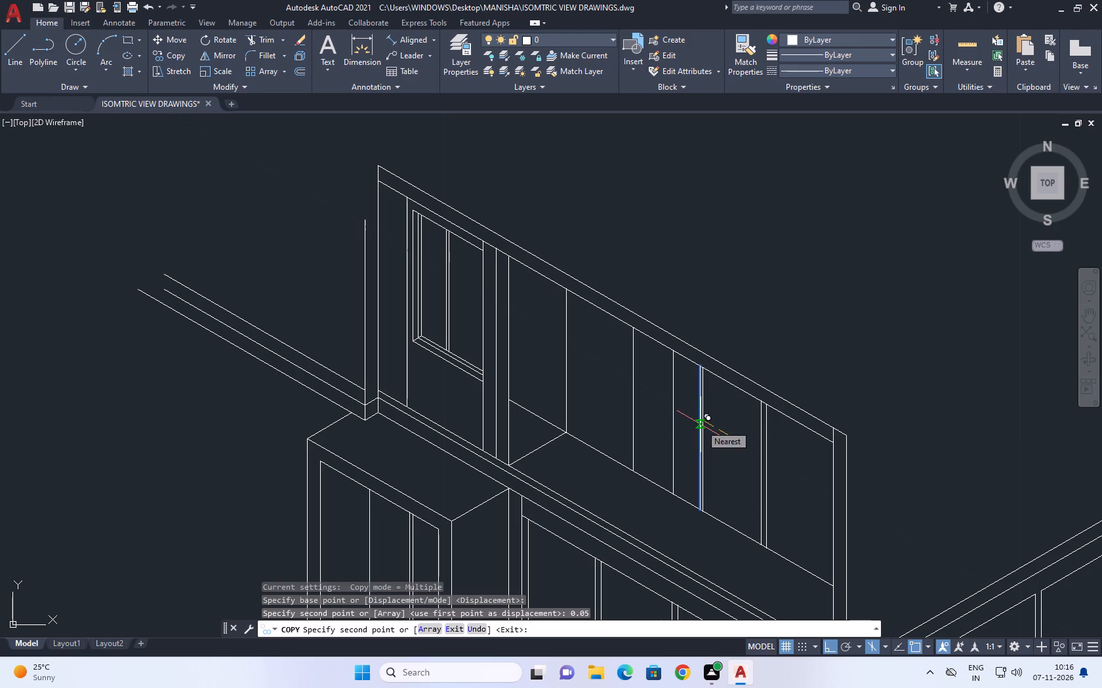
pyautogui.write('0.05')
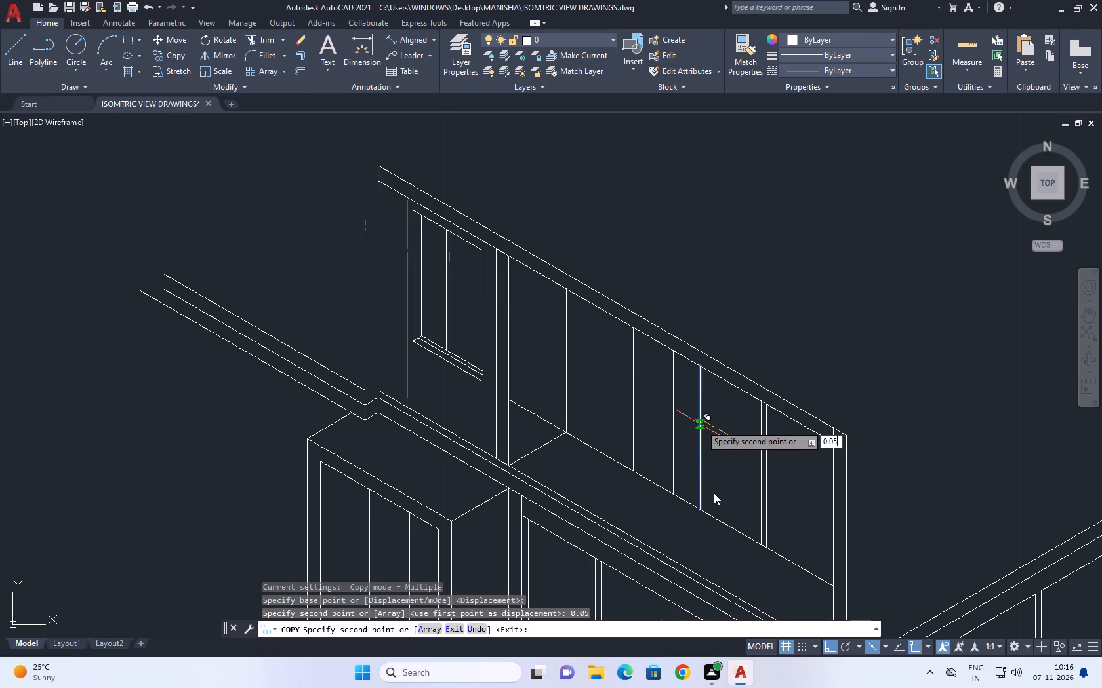
pyautogui.press('Return')
pyautogui.rightClick(722, 335)
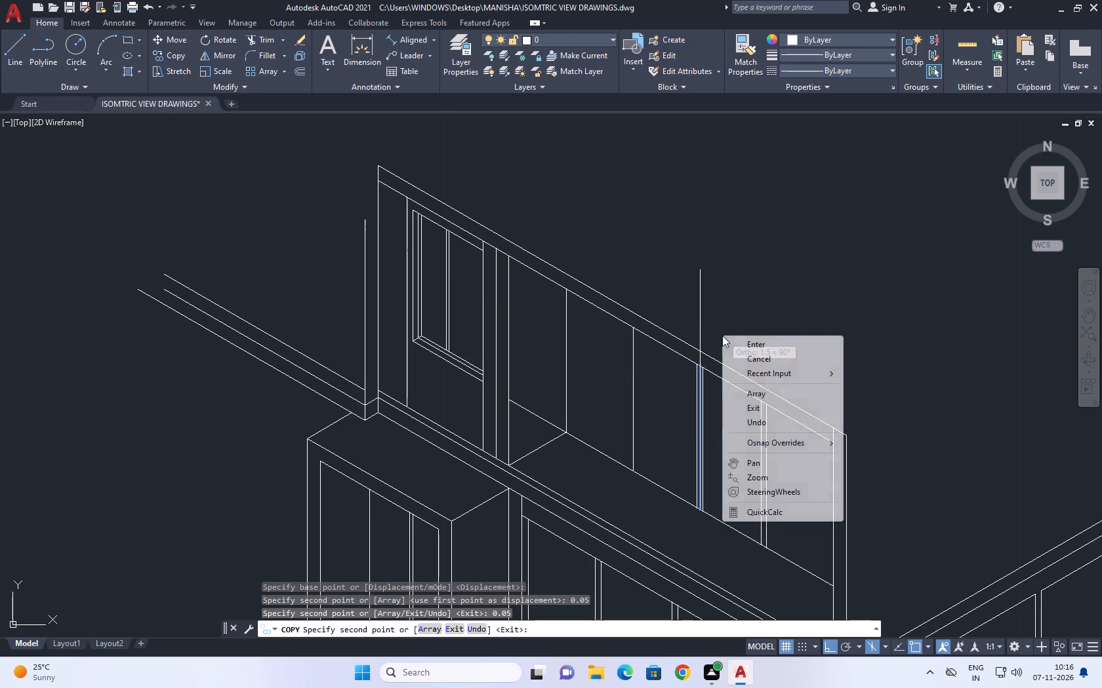
pyautogui.click(754, 359)
# Copy the panel divider nearest the recess's back corner 0.05 to each side of itself along the wall direction.
pyautogui.click(634, 402)
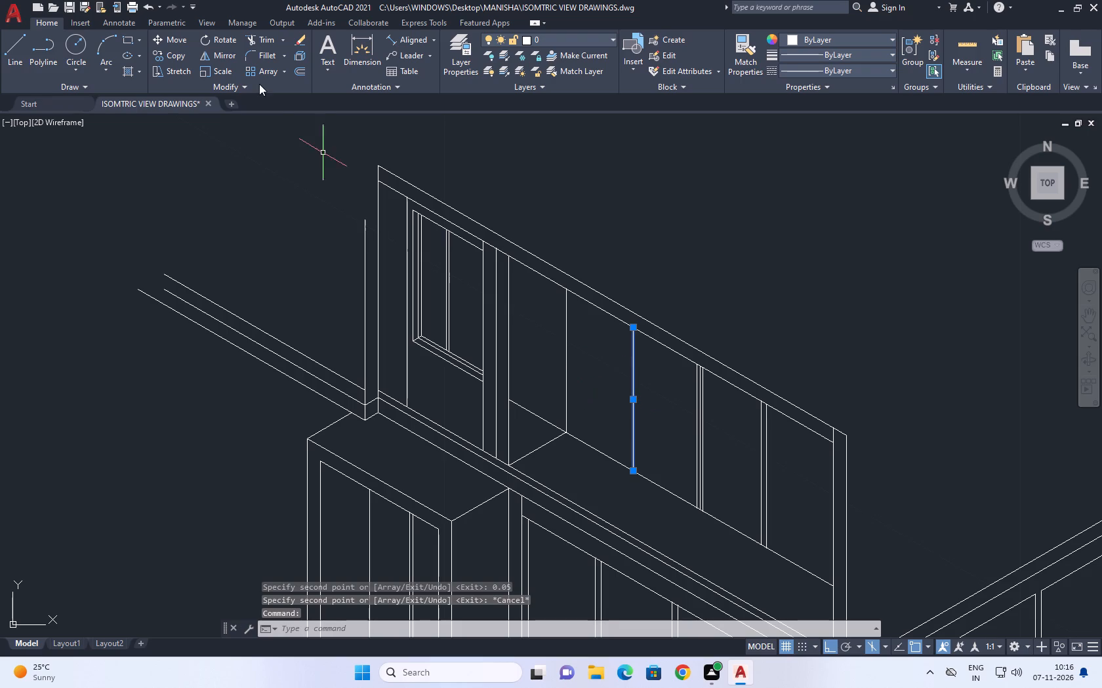
pyautogui.click(178, 57)
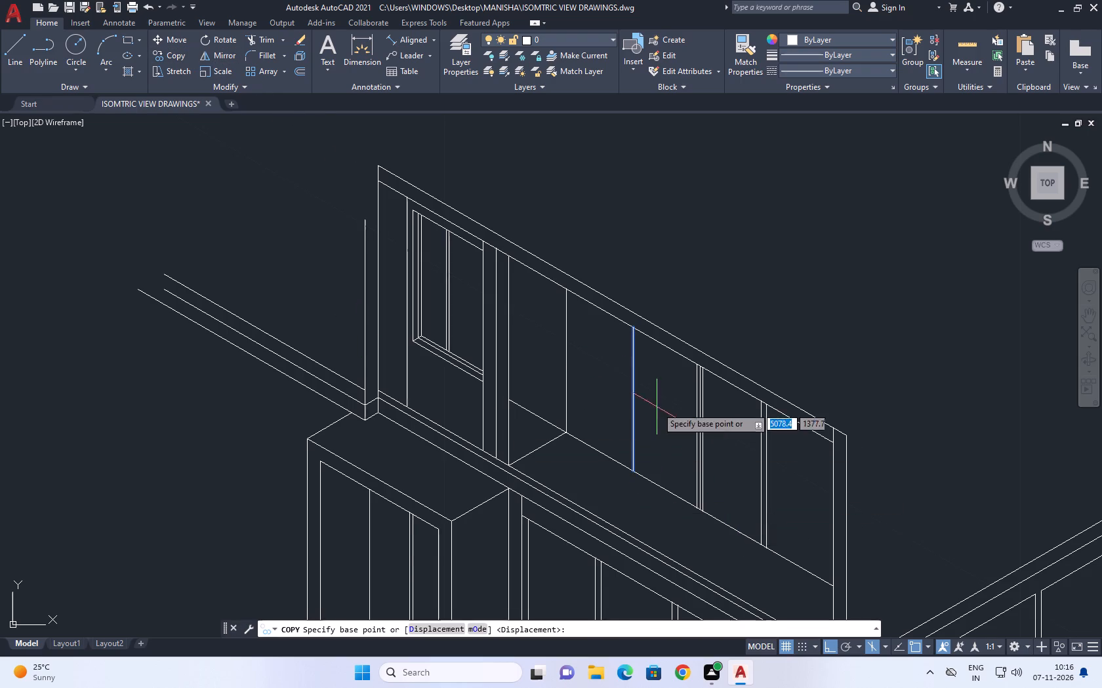
pyautogui.scroll(1, 641, 397)
pyautogui.click(646, 412)
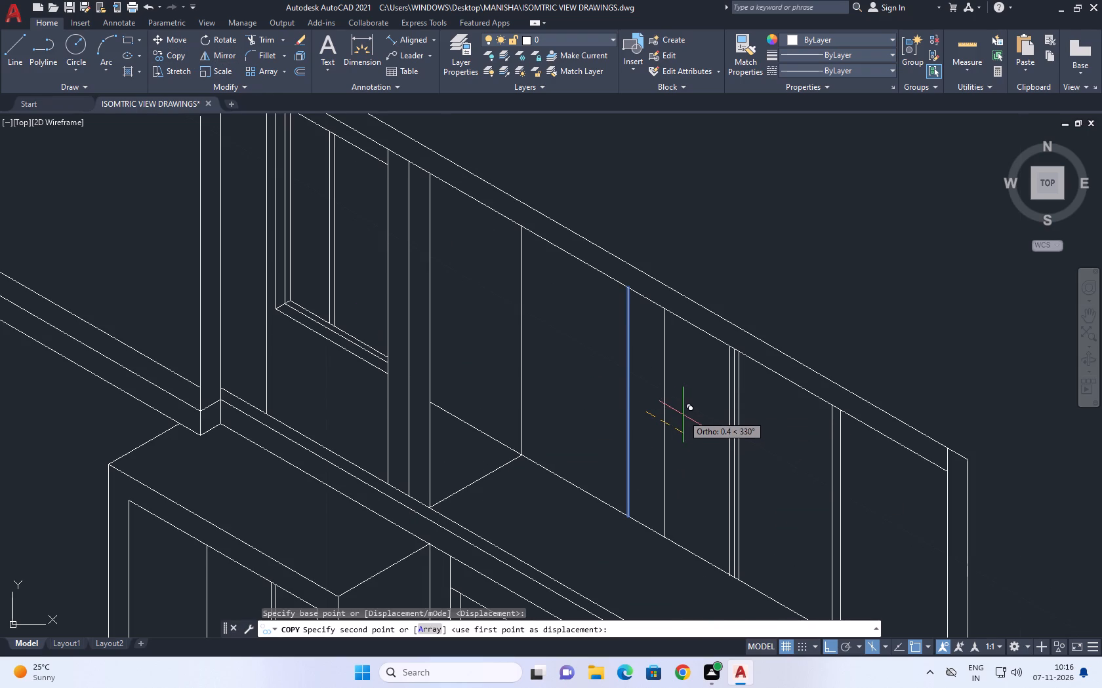
pyautogui.press('0')
pyautogui.write('.05')
pyautogui.press('Return')
pyautogui.press('Return')
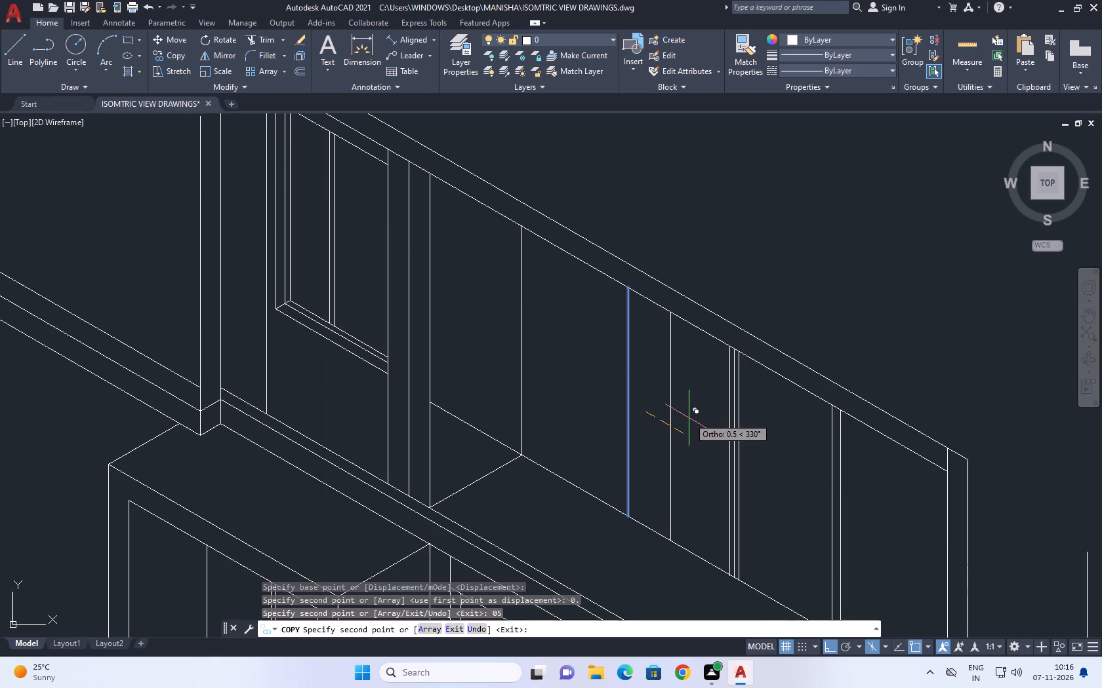
pyautogui.write('0.056')
pyautogui.press('BackSpace')
pyautogui.press('Return')
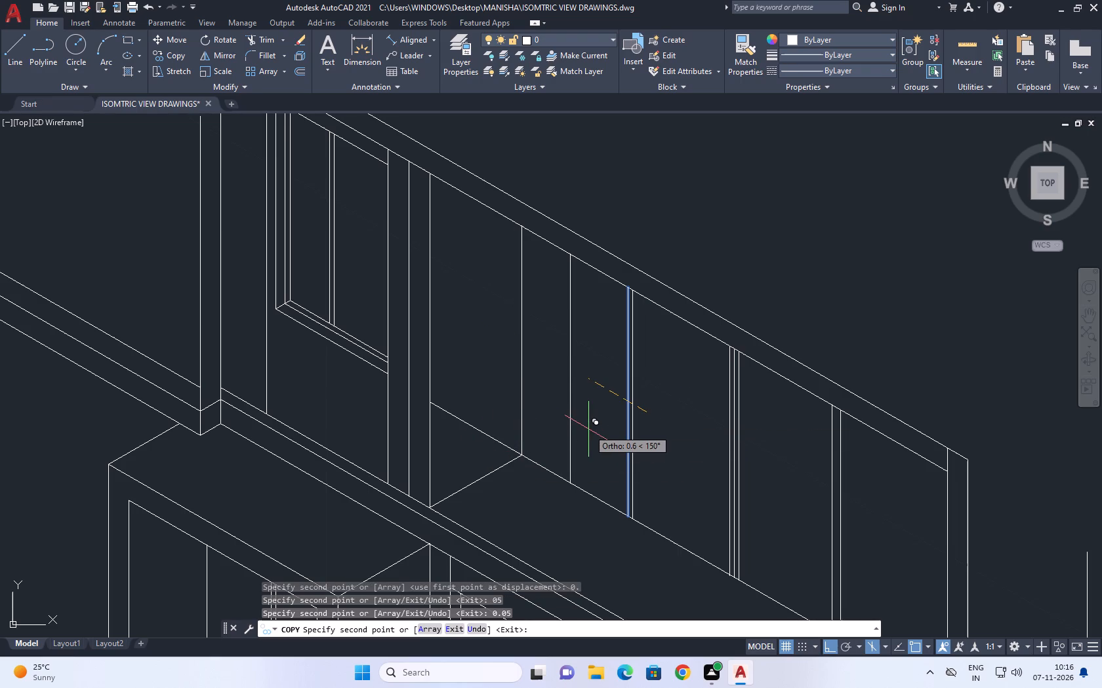
pyautogui.write('0.05')
pyautogui.press('Return')
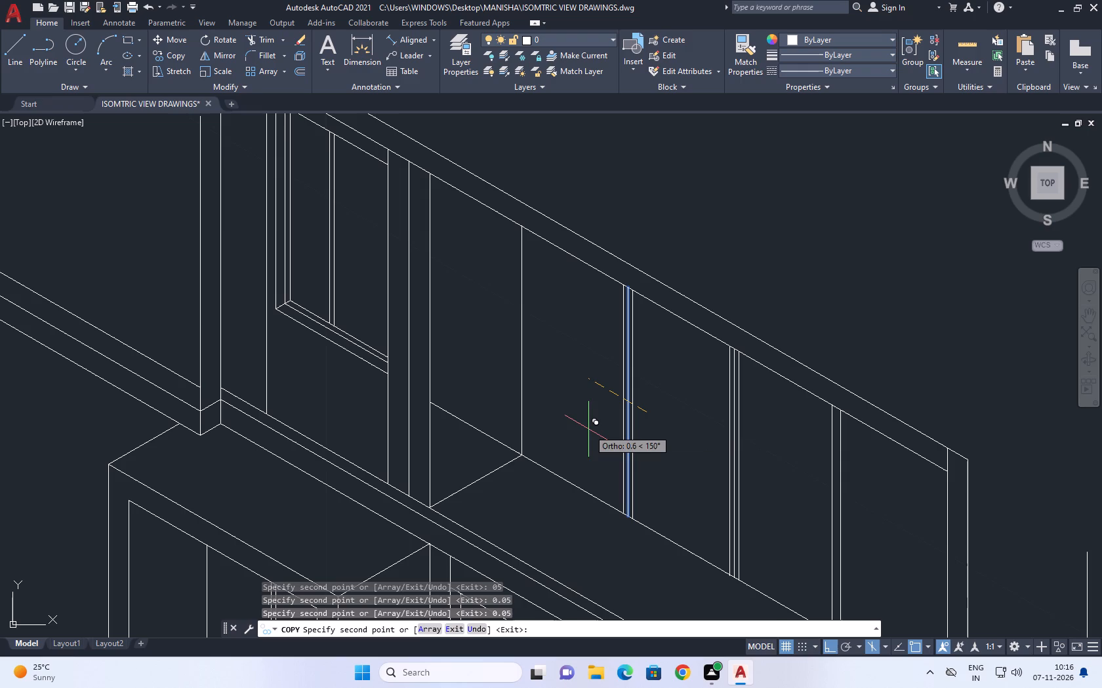
pyautogui.moveTo(727, 343); pyautogui.dragTo(717, 343, button='right')
pyautogui.click(756, 361)
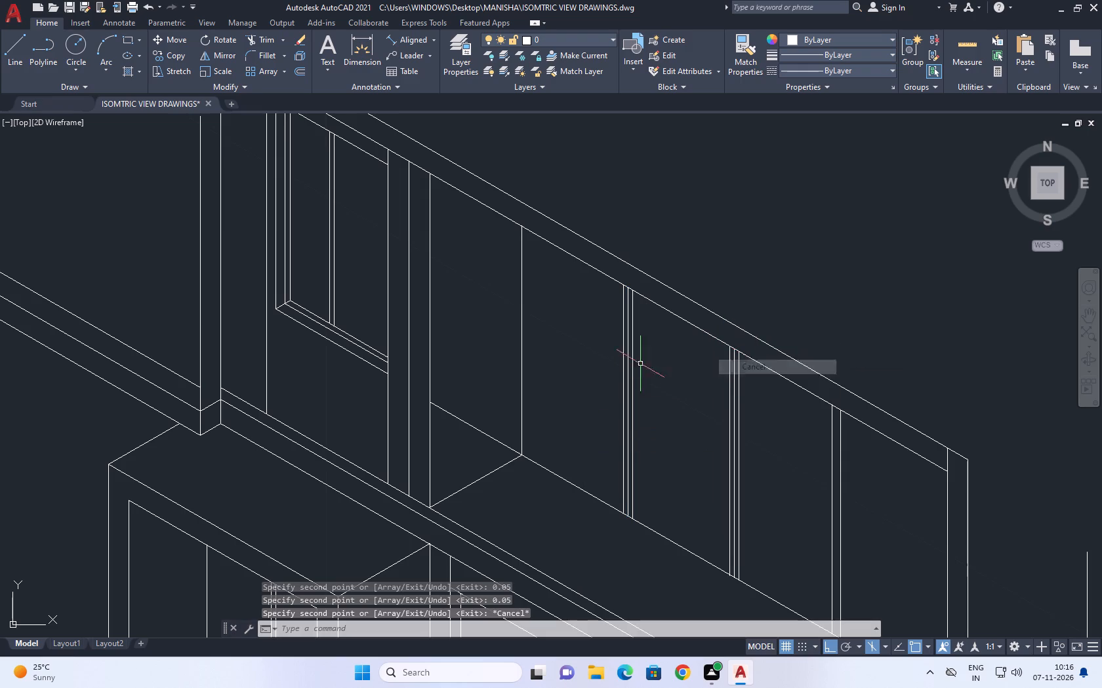
# Draw a line along the panel's upper edge from the top of the recess's back vertical to the corner post.
pyautogui.moveTo(565, 351); pyautogui.dragTo(594, 419, button='middle')
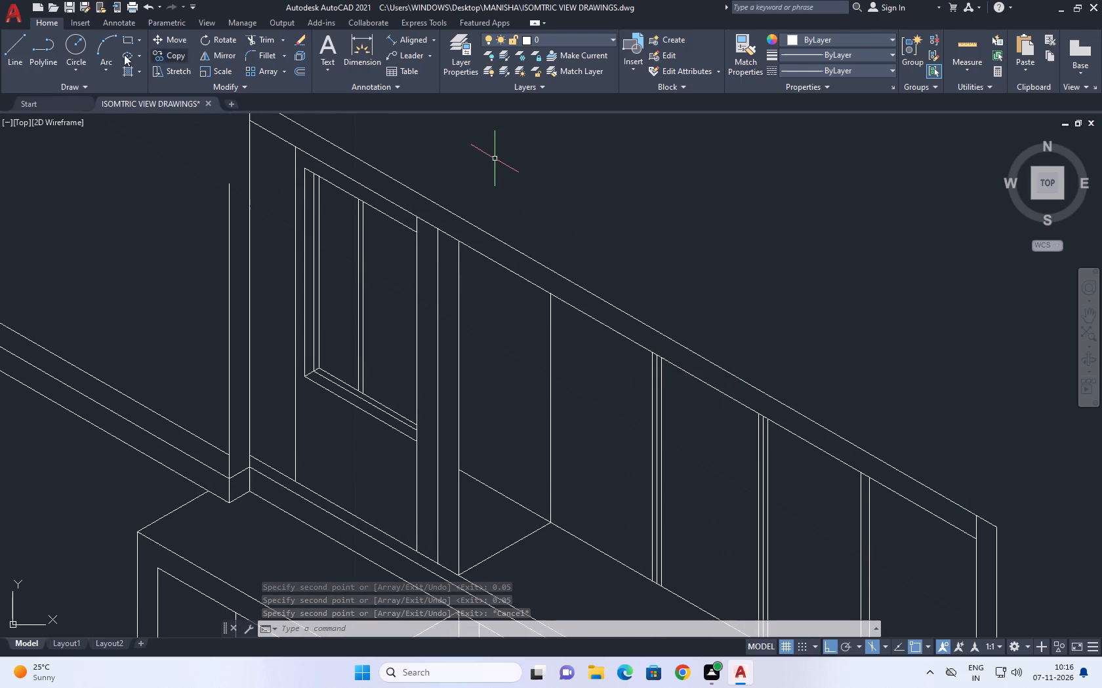
pyautogui.click(24, 63)
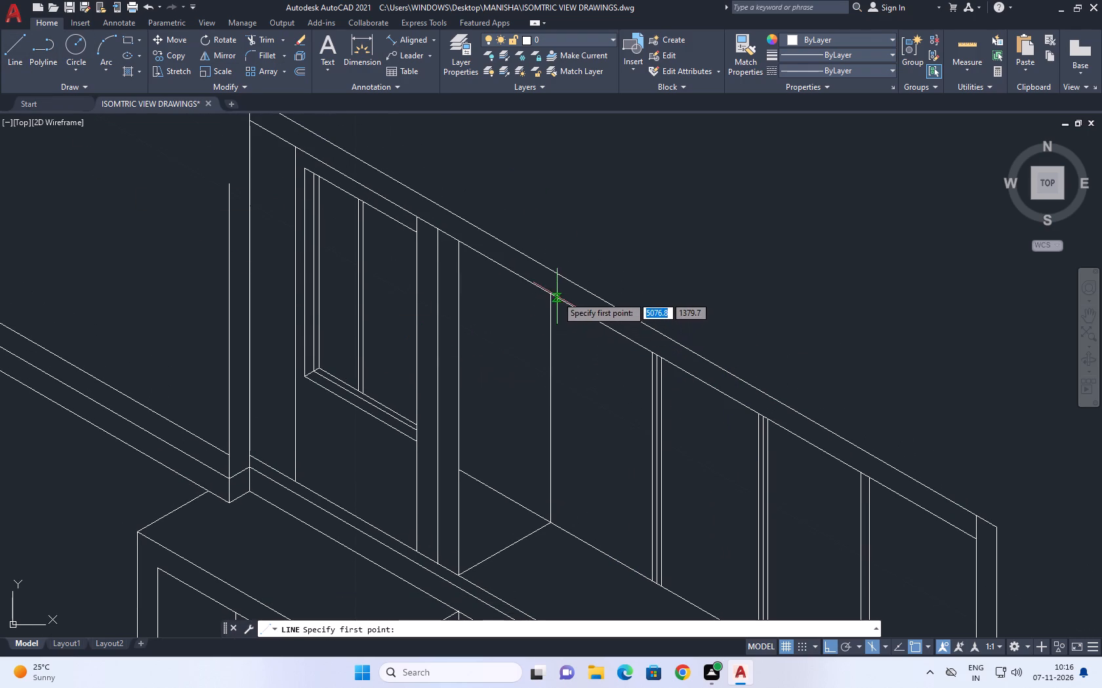
pyautogui.click(553, 293)
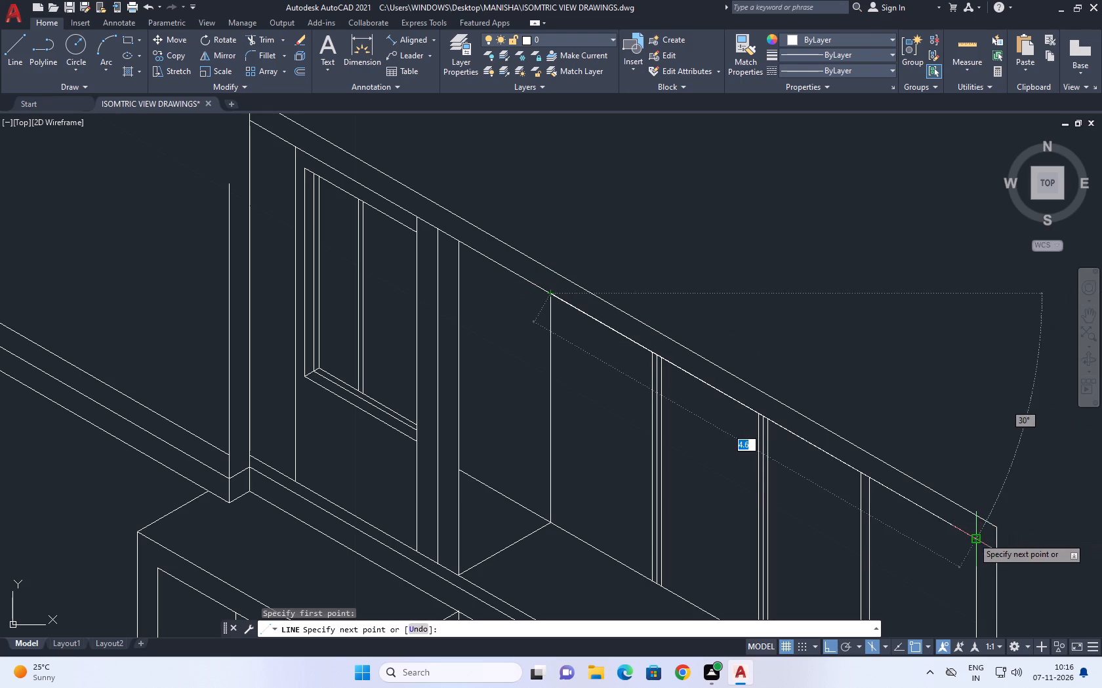
pyautogui.click(973, 537)
pyautogui.rightClick(926, 410)
pyautogui.click(962, 436)
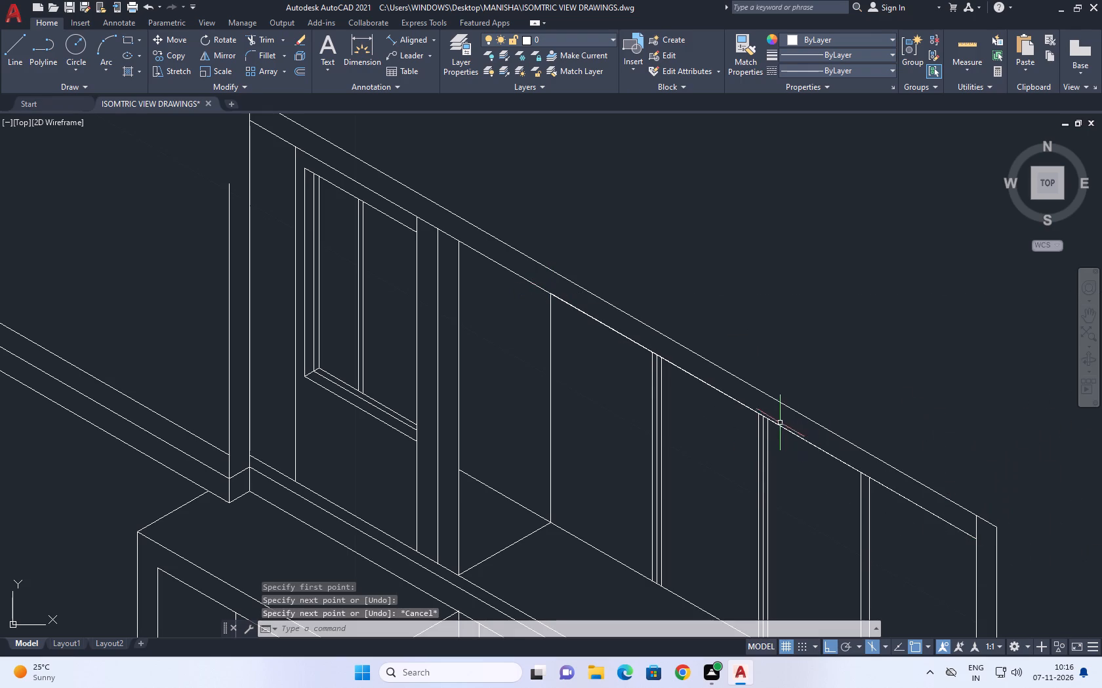
# Move the new upper-edge line straight down 0.1.
pyautogui.click(783, 430)
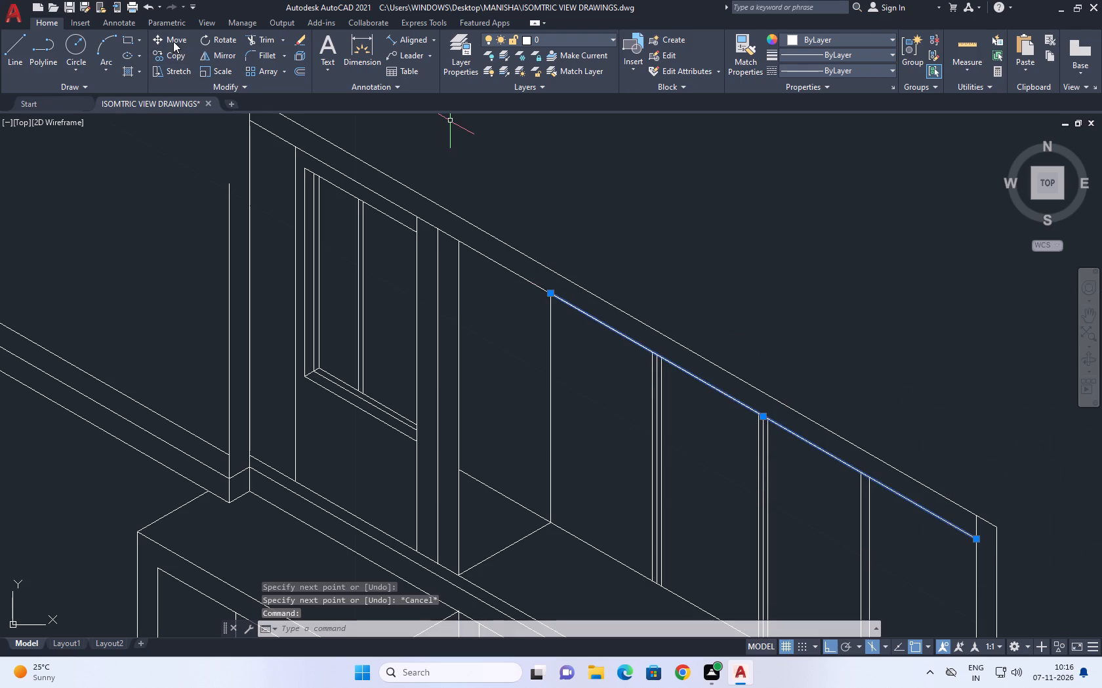
pyautogui.click(173, 41)
pyautogui.click(744, 440)
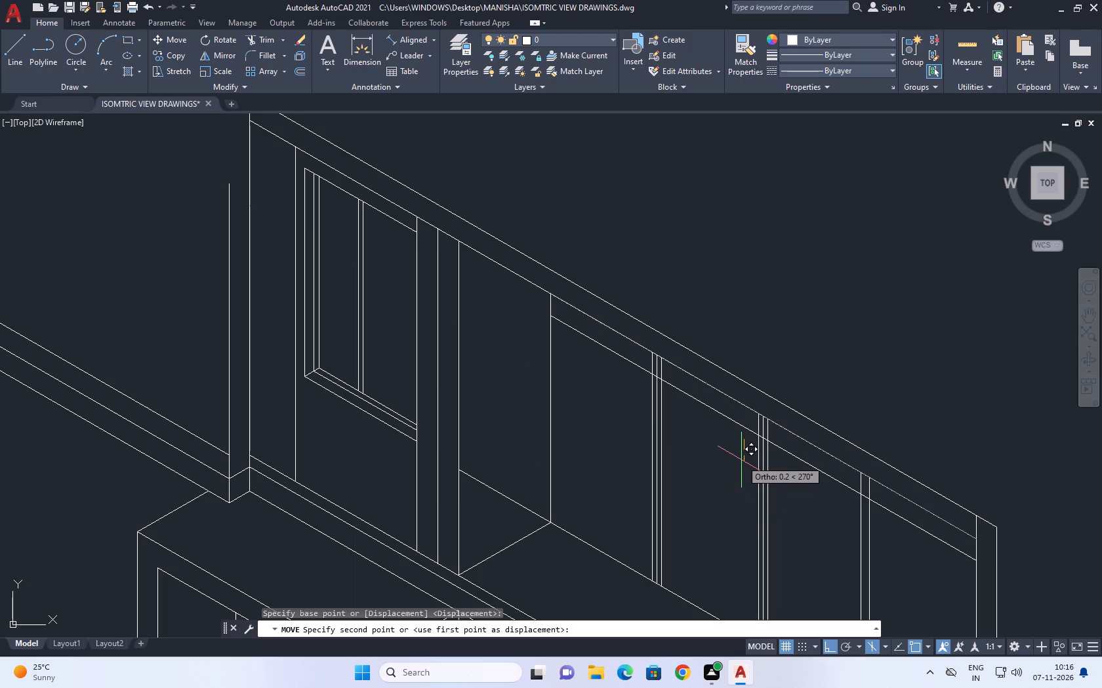
pyautogui.write('0.1')
pyautogui.press('Return')
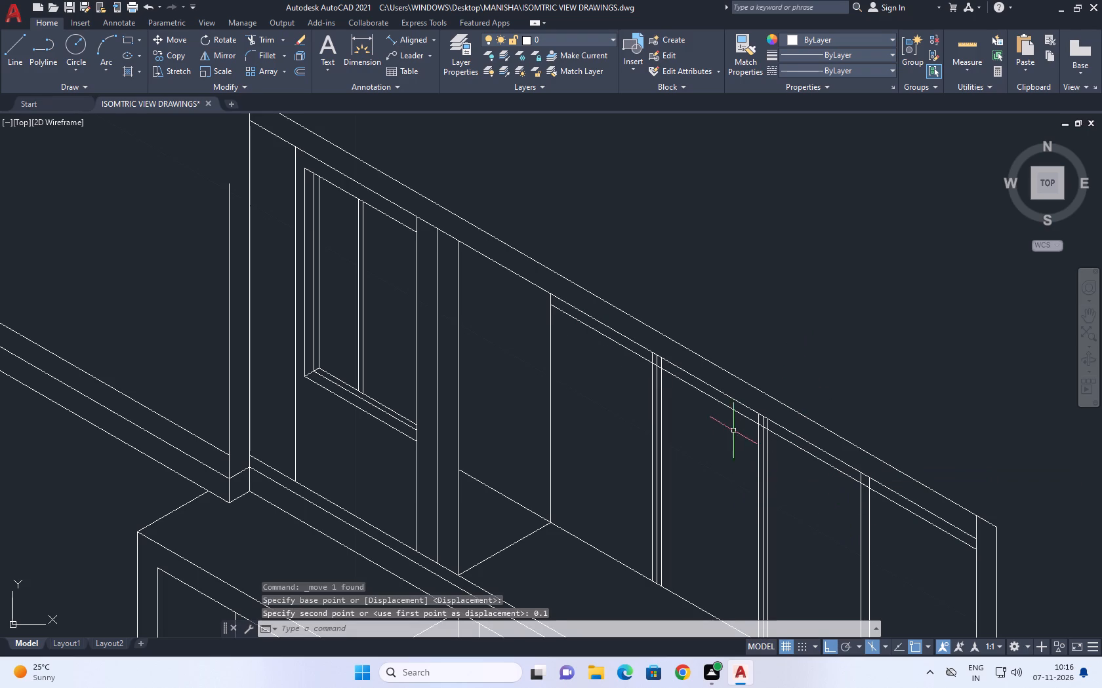
# Erase the original centre line between the two offset copies of the middle panel divider.
pyautogui.scroll(2, 752, 445)
pyautogui.click(785, 432)
pyautogui.click(769, 454)
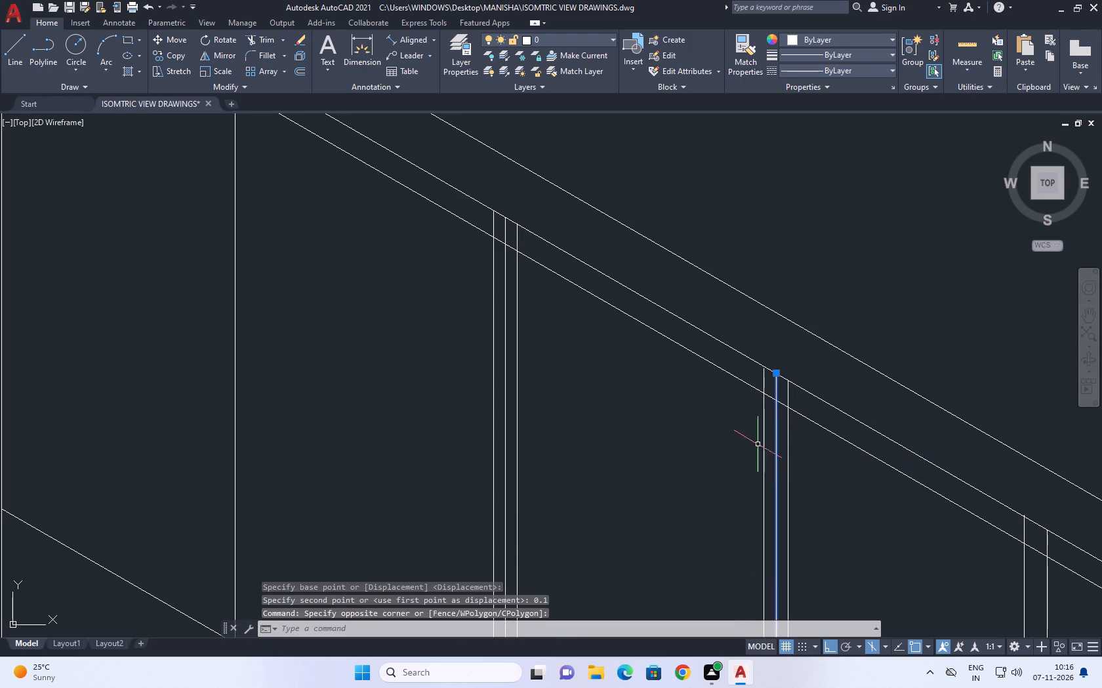
pyautogui.scroll(2, 485, 333)
pyautogui.click(523, 327)
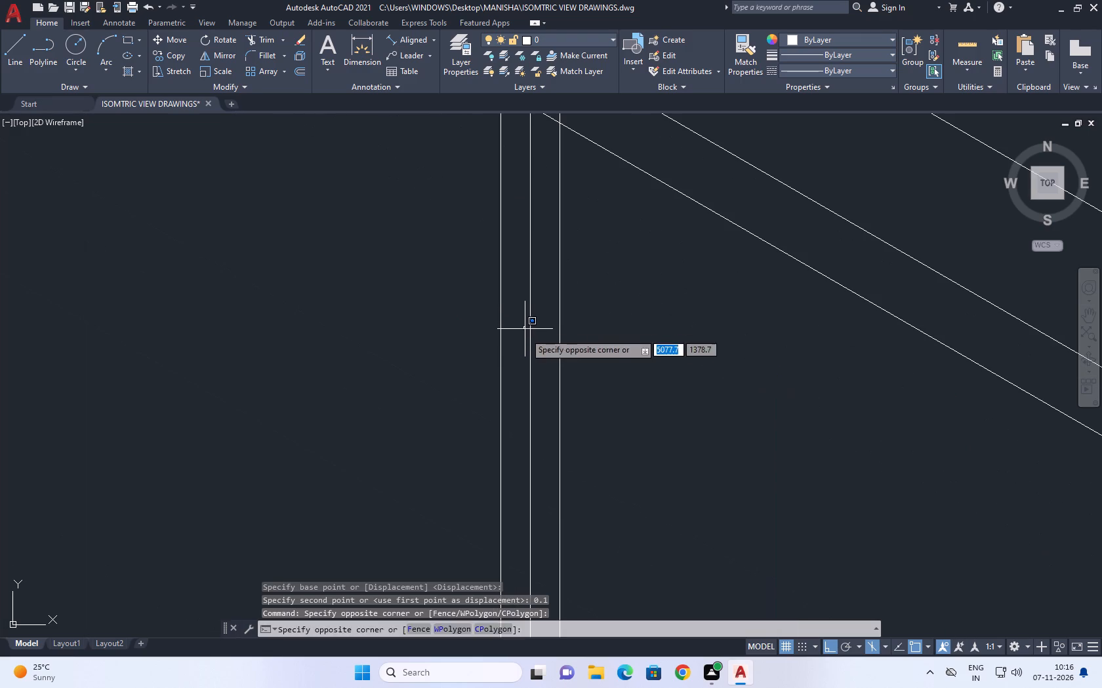
pyautogui.moveTo(526, 342); pyautogui.dragTo(527, 348)
pyautogui.click(531, 336)
pyautogui.click(525, 348)
pyautogui.click(525, 376)
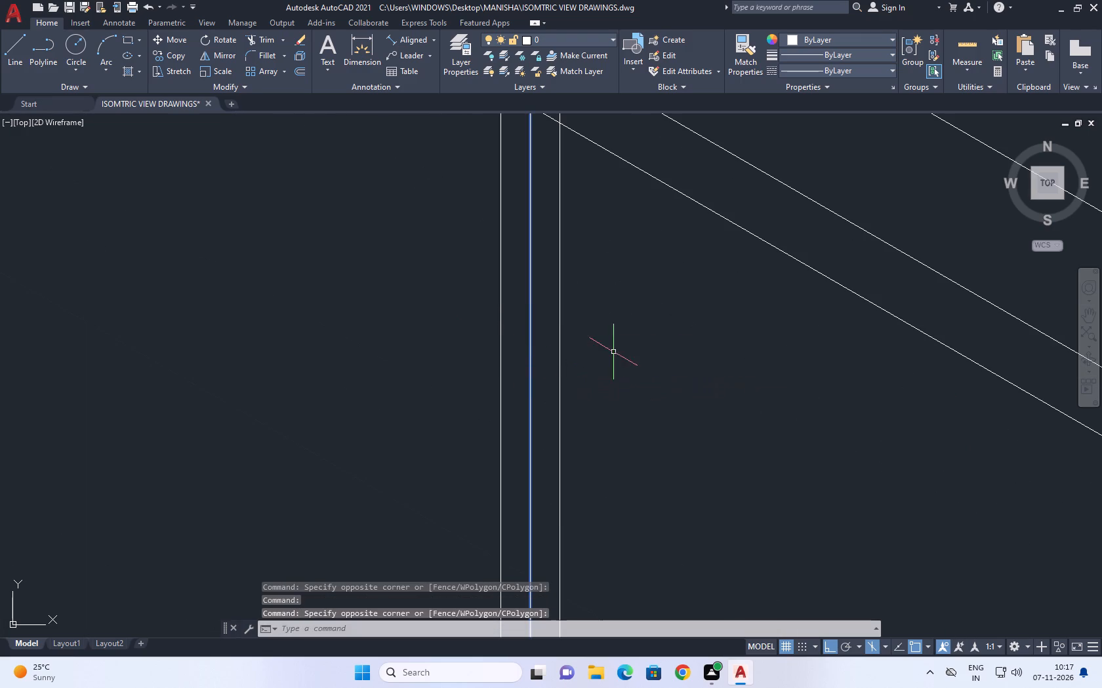
pyautogui.rightClick(609, 351)
pyautogui.click(661, 128)
# Erase the original centre line of the divider nearest the recess's back corner, leaving its two offset copies.
pyautogui.scroll(-5, 623, 245)
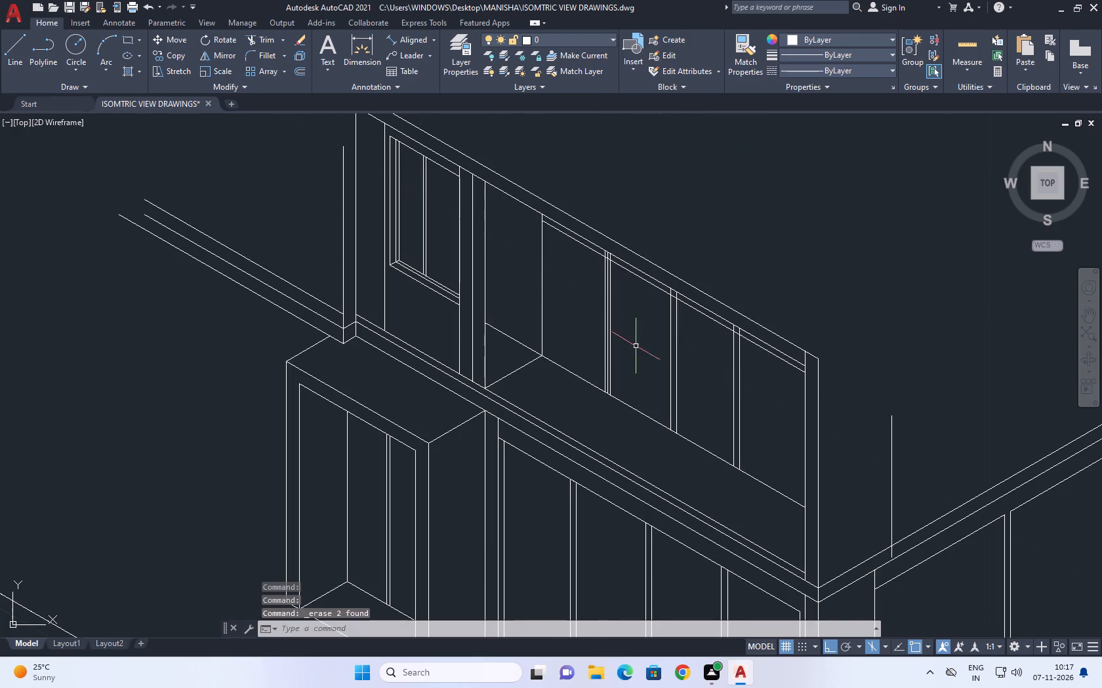
pyautogui.scroll(2, 615, 346)
pyautogui.click(592, 357)
pyautogui.moveTo(668, 301); pyautogui.dragTo(663, 322, button='right')
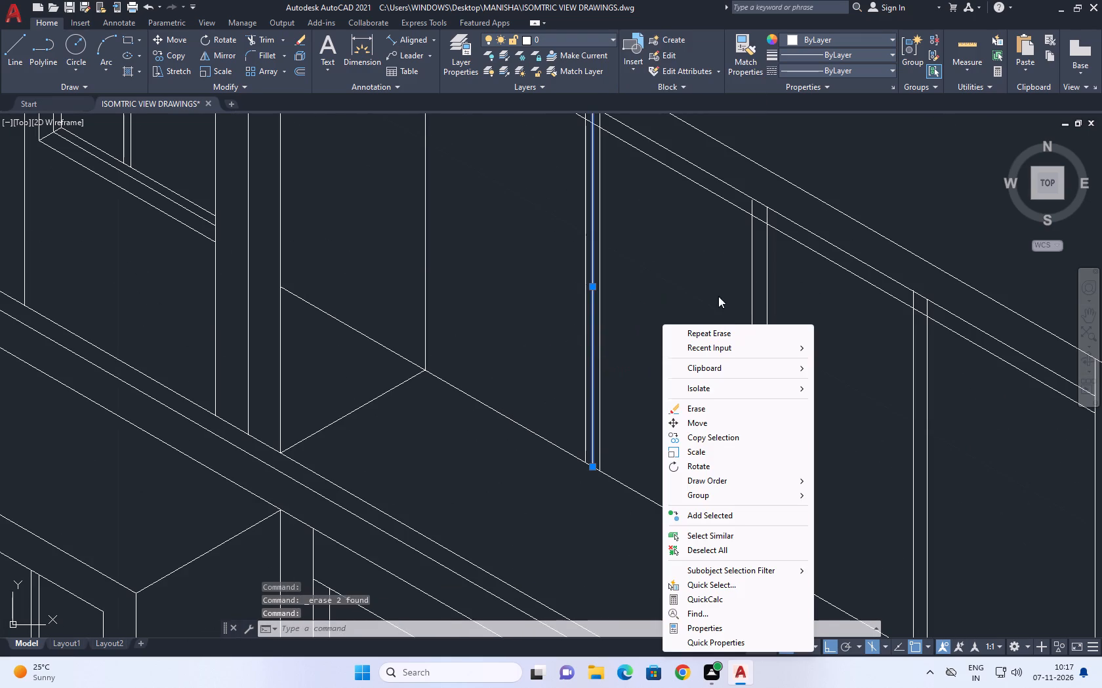
pyautogui.click(706, 410)
# Copy the recess's back vertical twice, 0.1 and 0.12 away along the 30° isometric axis of the top isoplane.
pyautogui.moveTo(867, 345); pyautogui.dragTo(842, 383, button='middle')
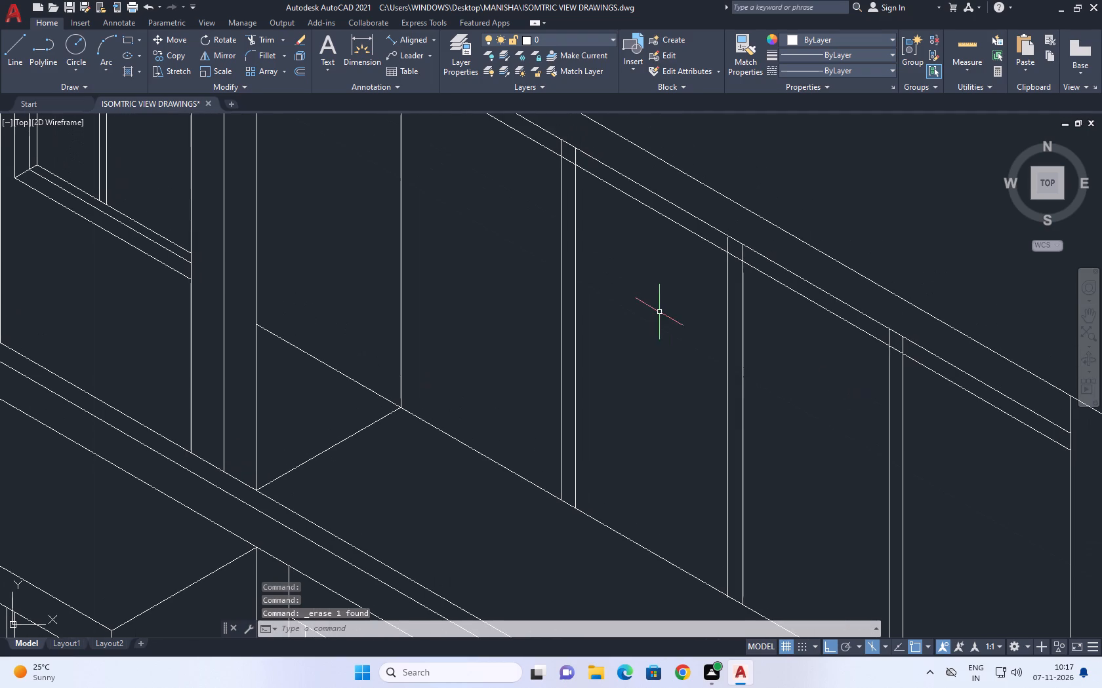
pyautogui.scroll(-2, 687, 295)
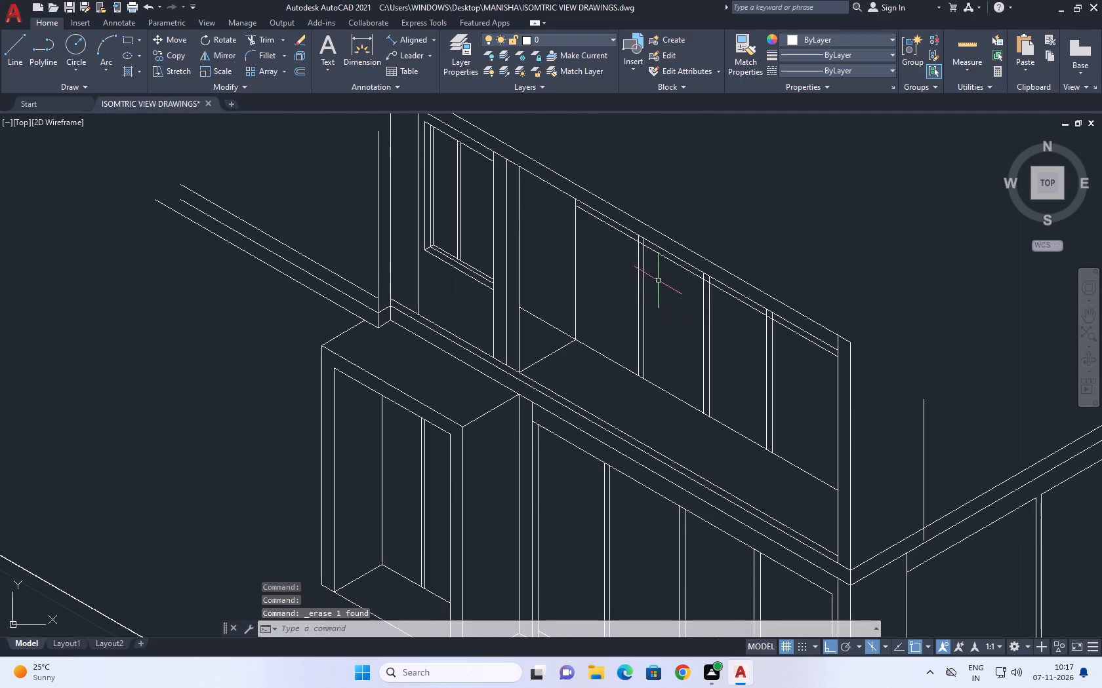
pyautogui.click(578, 243)
pyautogui.click(573, 258)
pyautogui.moveTo(579, 248); pyautogui.dragTo(592, 307, button='middle')
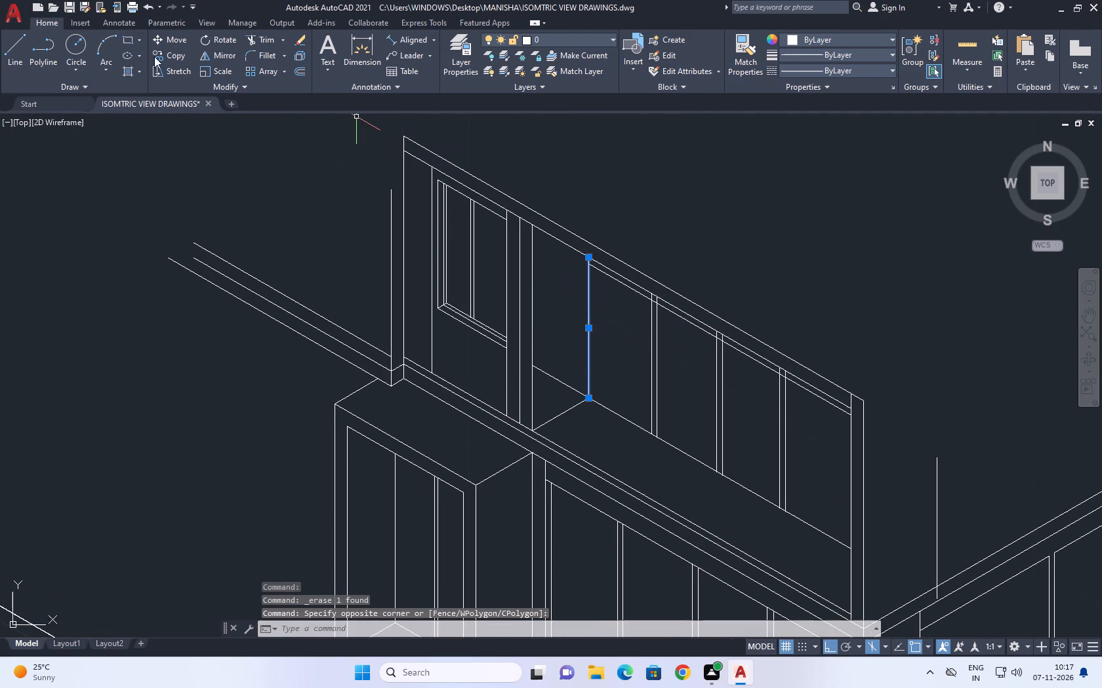
pyautogui.click(169, 58)
pyautogui.scroll(2, 597, 261)
pyautogui.click(573, 252)
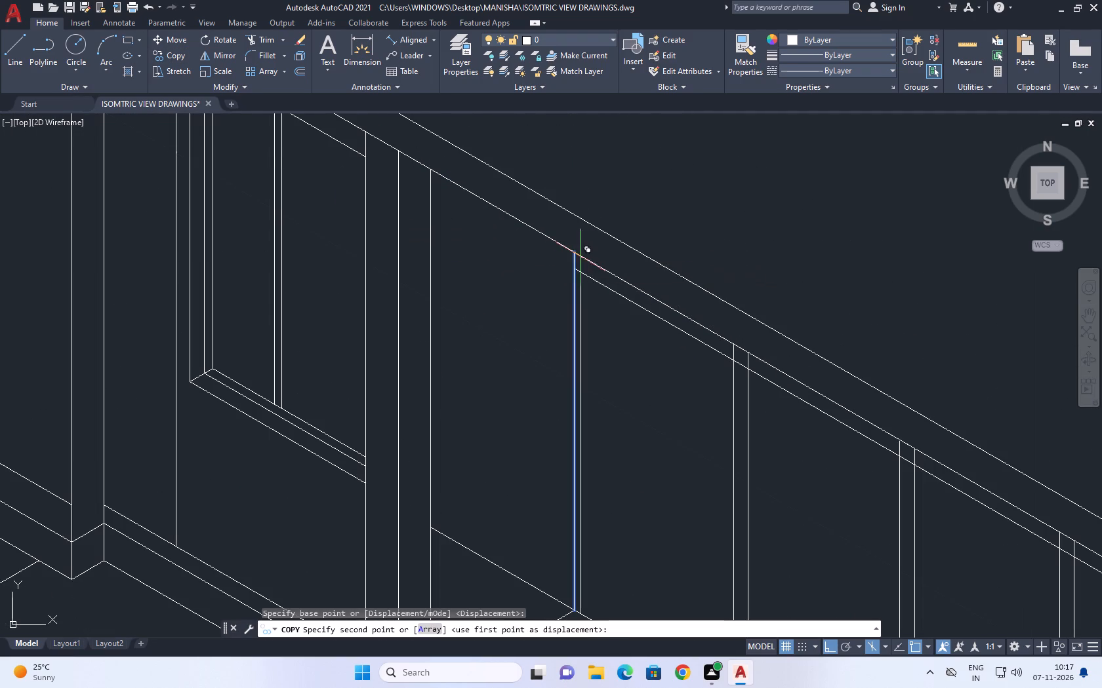
pyautogui.press('F8')
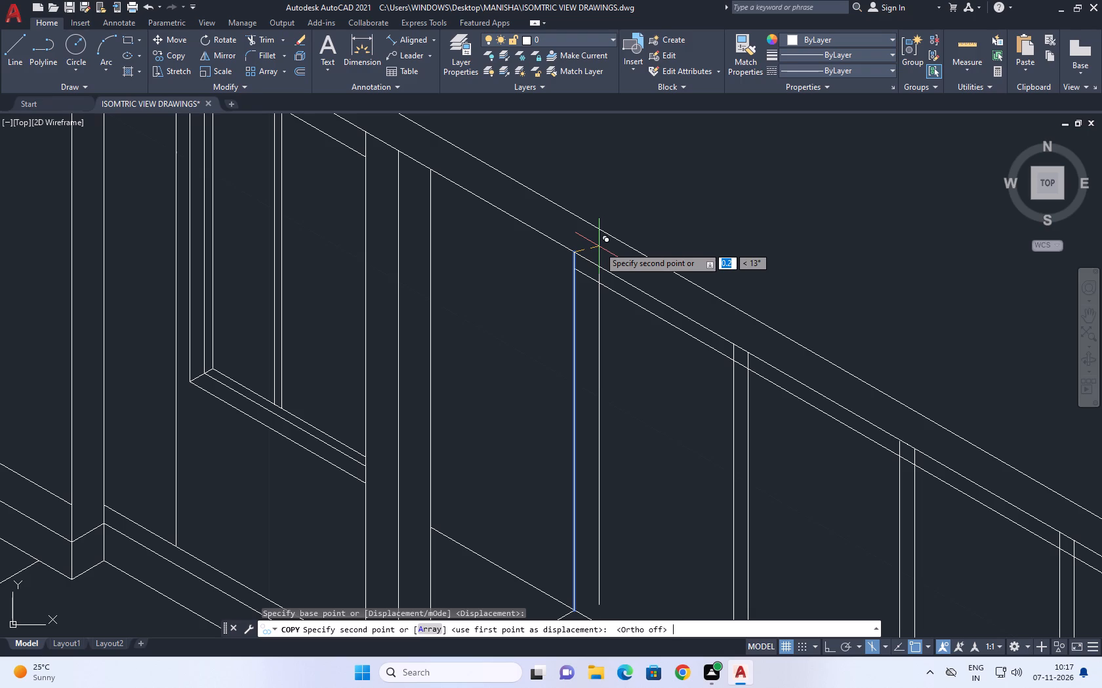
pyautogui.press('F8')
pyautogui.press('F5')
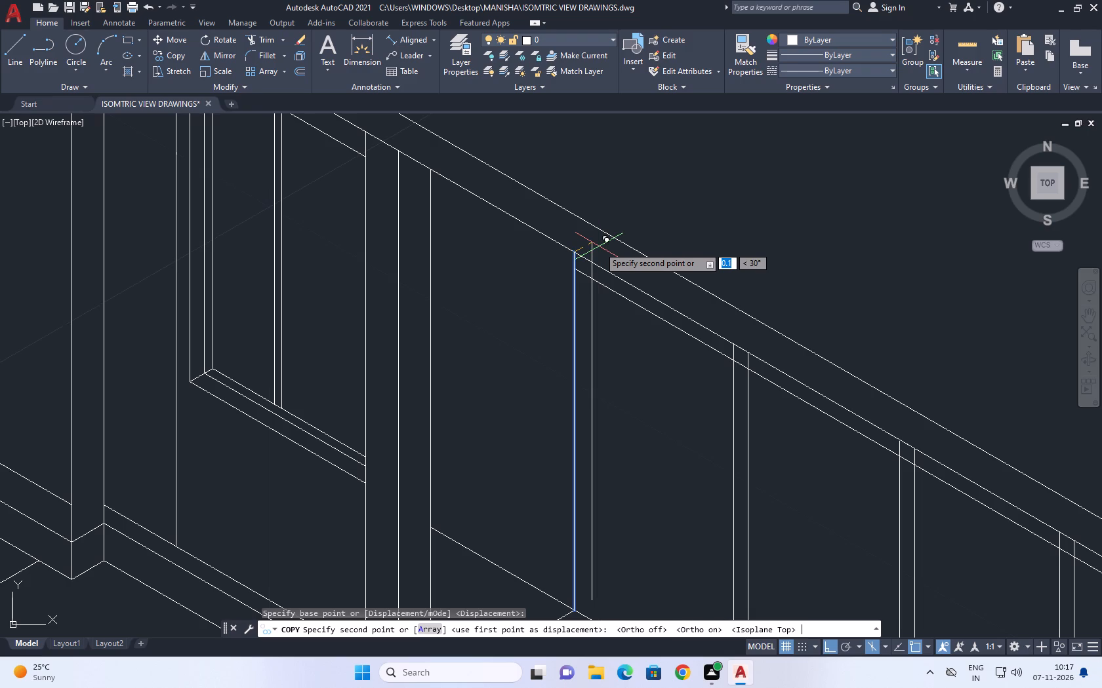
pyautogui.write('0.1')
pyautogui.press('Return')
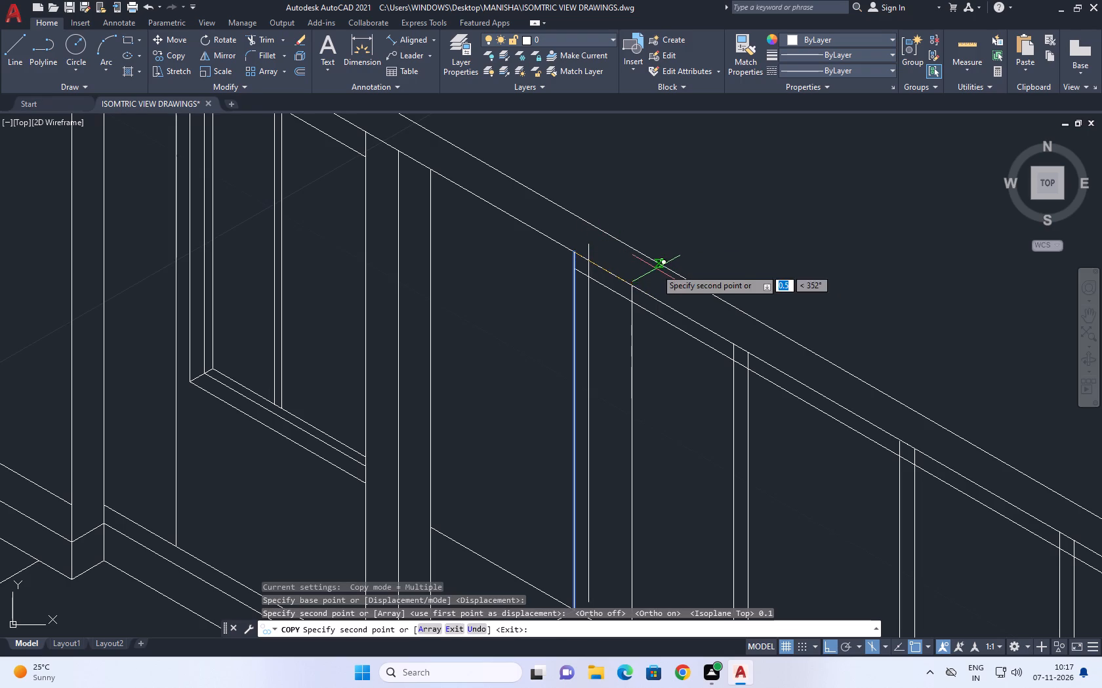
pyautogui.write('0.1')
pyautogui.press('2')
pyautogui.press('Return')
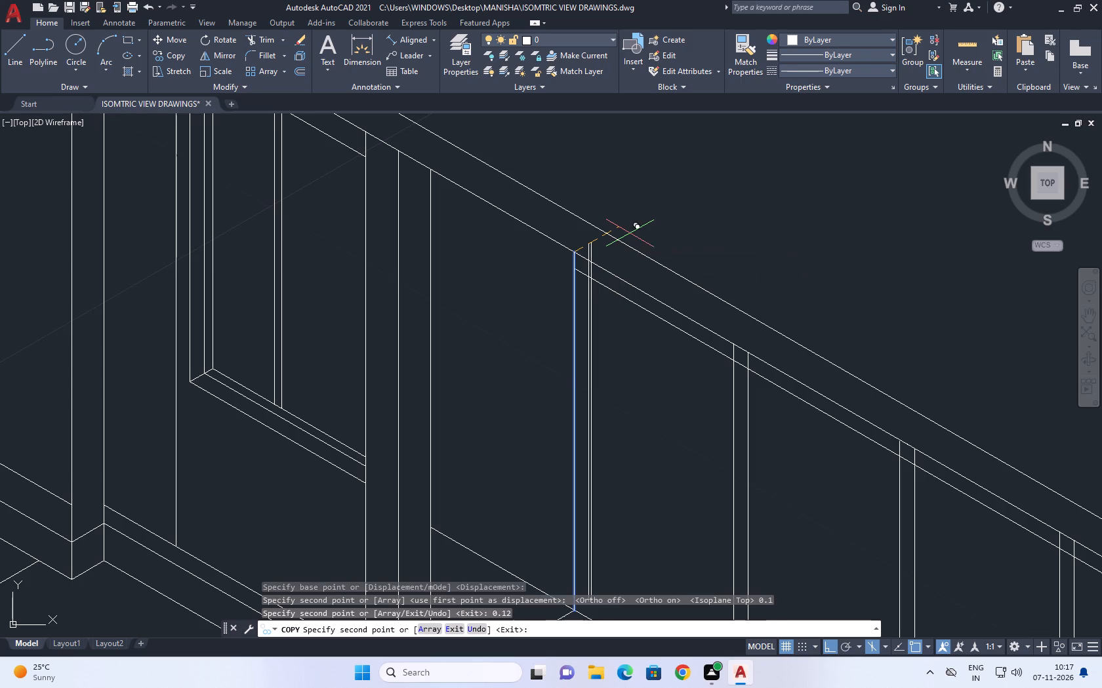
pyautogui.rightClick(697, 190)
pyautogui.click(718, 215)
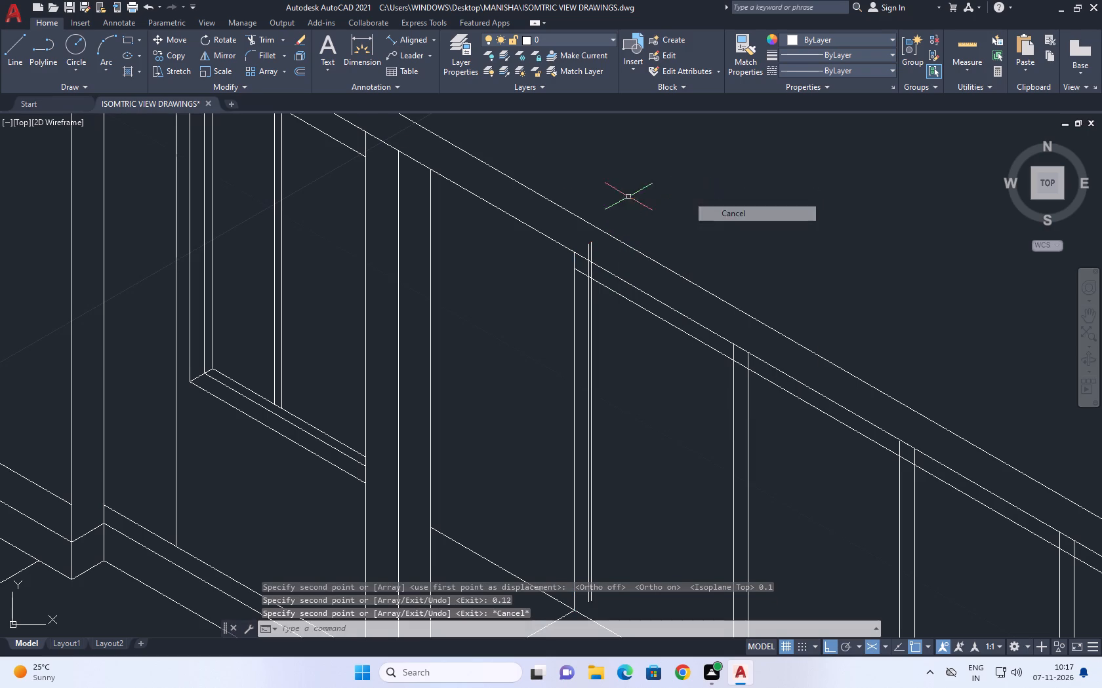
# Trim both new verticals above the lowered upper-edge line and remove that line's end stub next to the recess's back vertical.
pyautogui.click(256, 39)
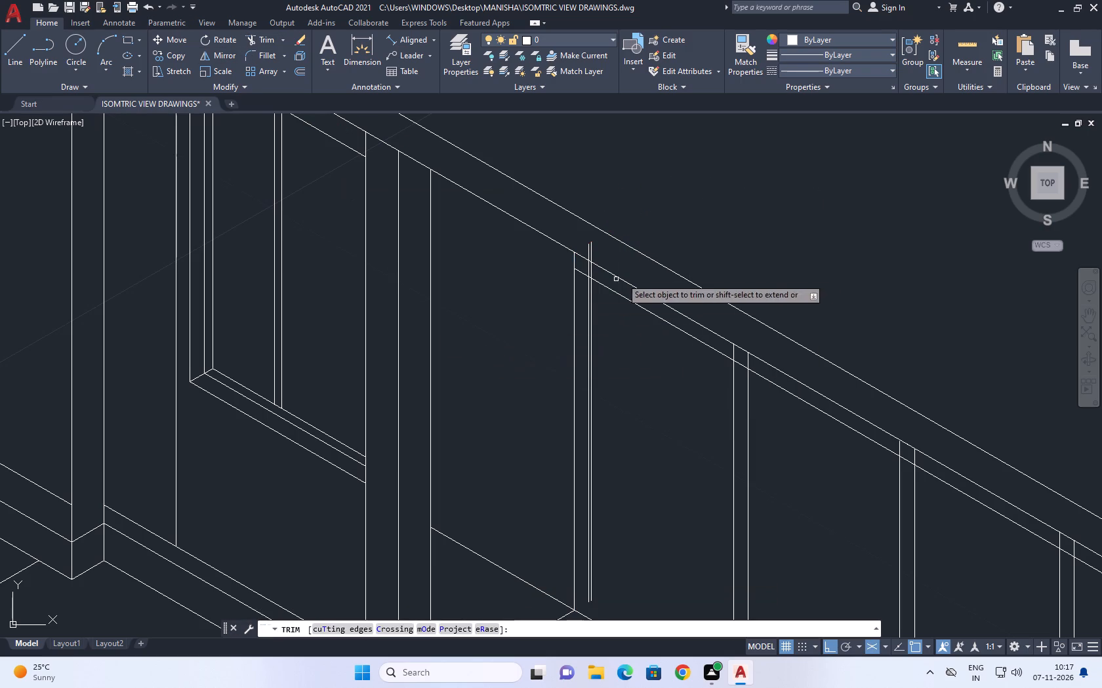
pyautogui.scroll(2, 635, 275)
pyautogui.click(530, 269)
pyautogui.click(508, 263)
pyautogui.click(504, 267)
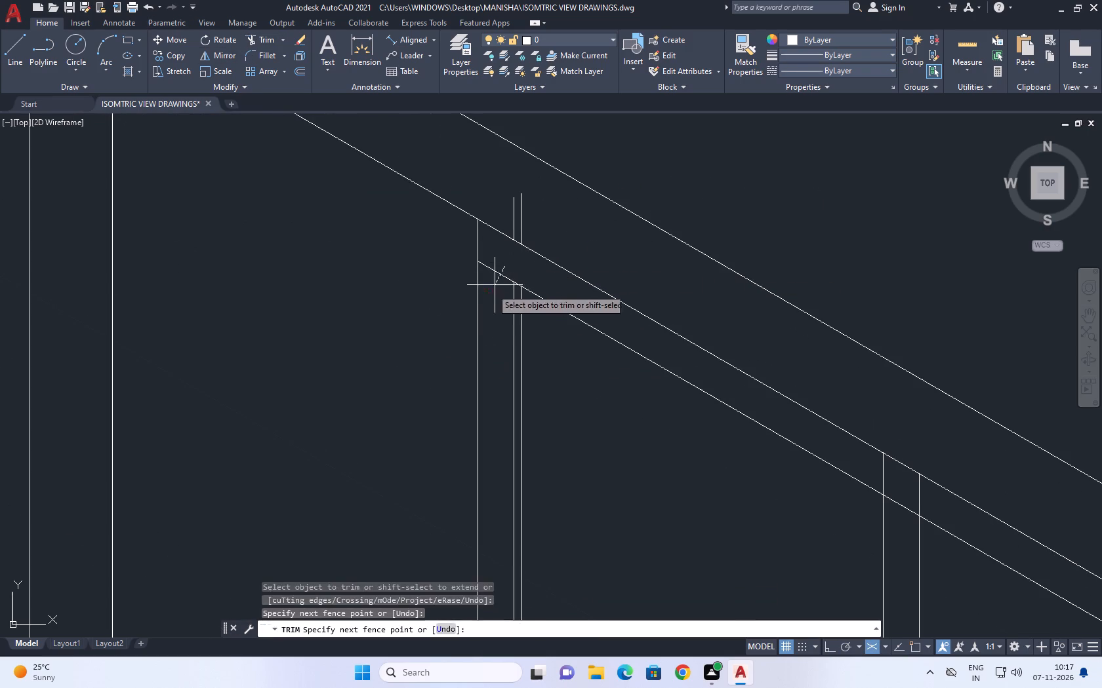
pyautogui.click(491, 293)
pyautogui.click(550, 221)
pyautogui.click(510, 220)
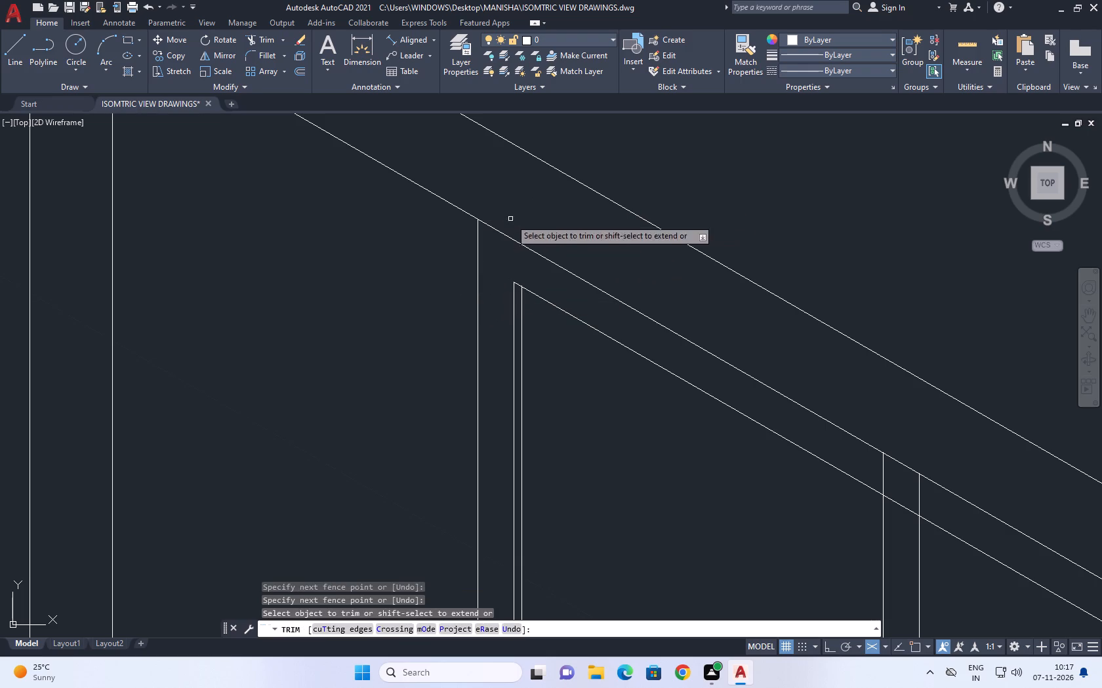
pyautogui.rightClick(558, 192)
pyautogui.click(605, 215)
# Trim the divider nearest the recess above the lowered upper-edge line, and remove the line's segment between its two verticals.
pyautogui.scroll(-1, 588, 236)
pyautogui.moveTo(634, 240); pyautogui.dragTo(554, 174, button='middle')
pyautogui.scroll(-2, 554, 174)
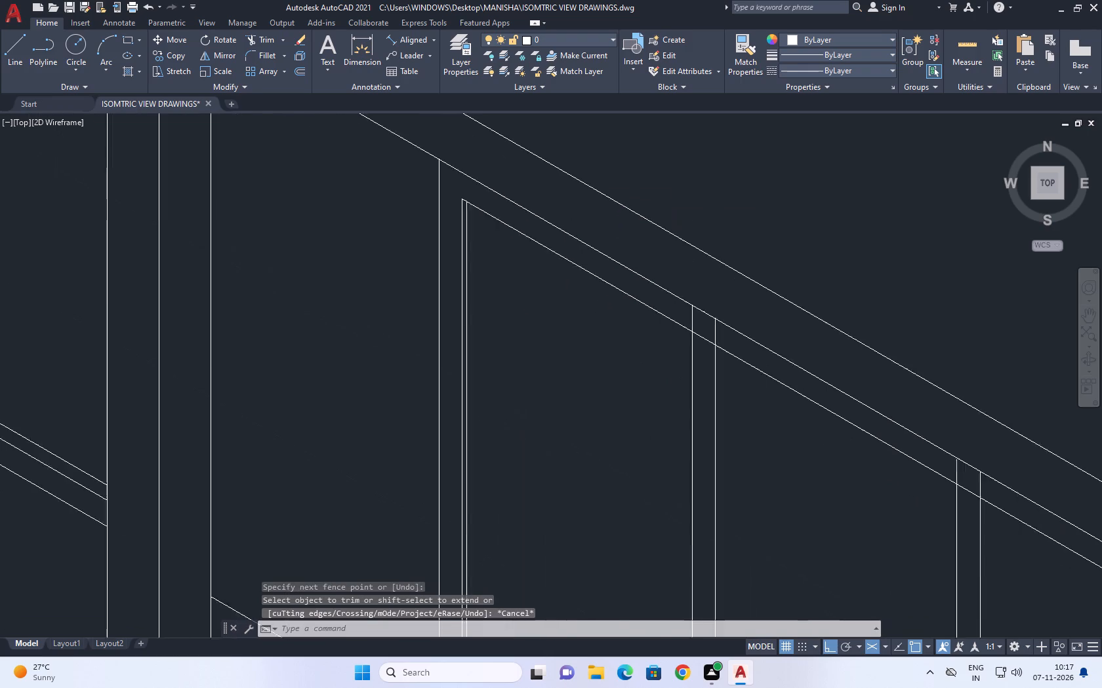
pyautogui.moveTo(685, 250); pyautogui.dragTo(680, 258, button='middle')
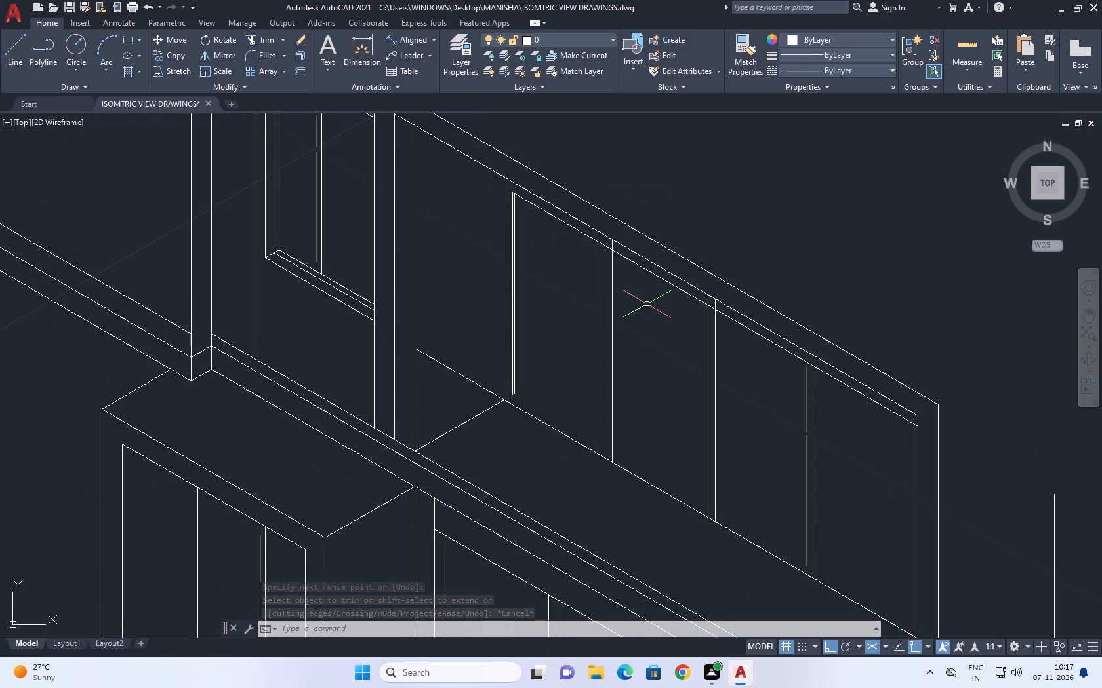
pyautogui.click(270, 39)
pyautogui.scroll(4, 612, 254)
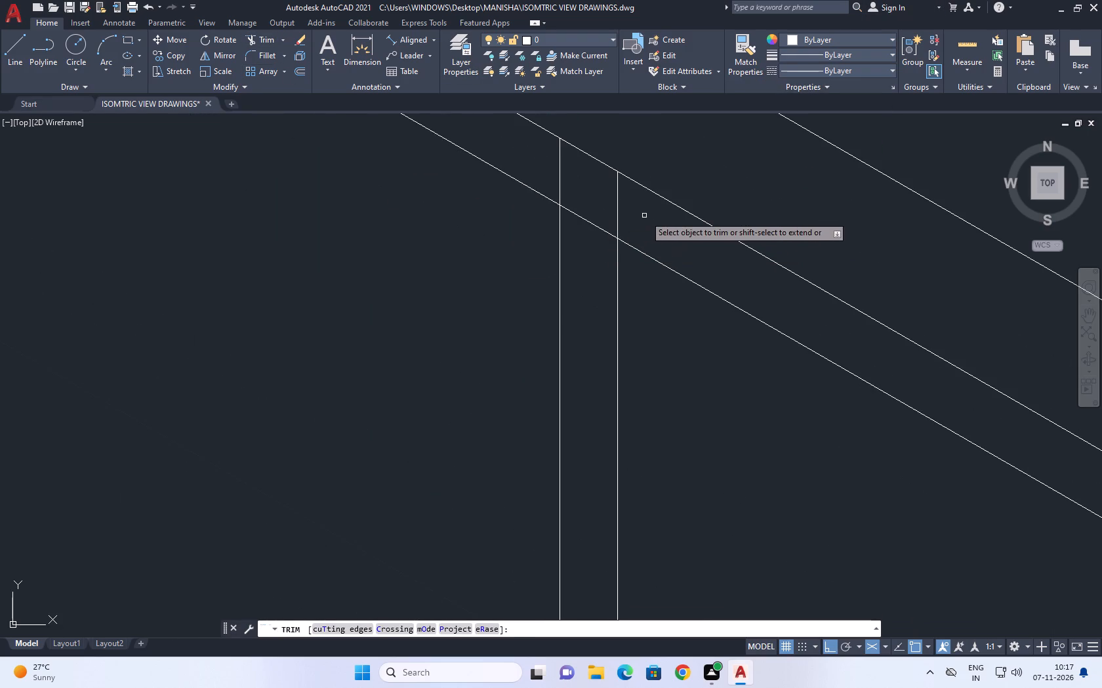
pyautogui.click(645, 216)
pyautogui.click(524, 153)
pyautogui.click(590, 223)
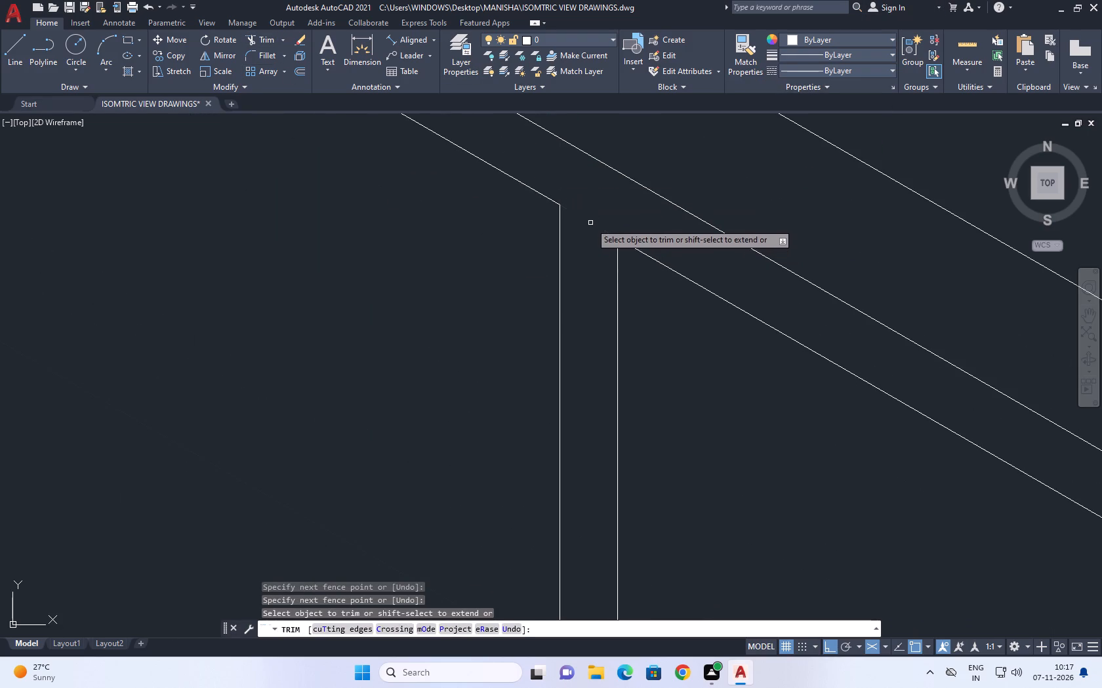
# Trim the middle divider's verticals above the lowered upper-edge line, and remove the line's segment between them.
pyautogui.scroll(-3, 592, 275)
pyautogui.scroll(2, 698, 331)
pyautogui.click(868, 407)
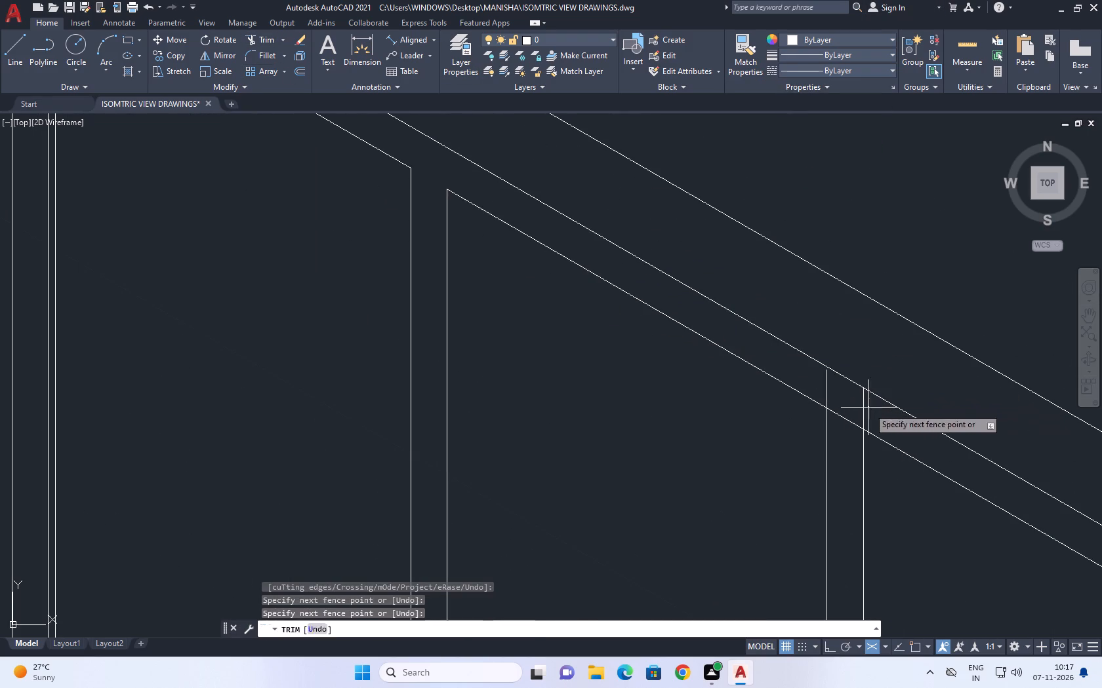
pyautogui.click(788, 382)
pyautogui.click(847, 415)
pyautogui.click(847, 430)
# Trim the divider nearest the corner post above the lowered upper-edge line, including the leftover stub and the line segment between its verticals.
pyautogui.scroll(-4, 771, 373)
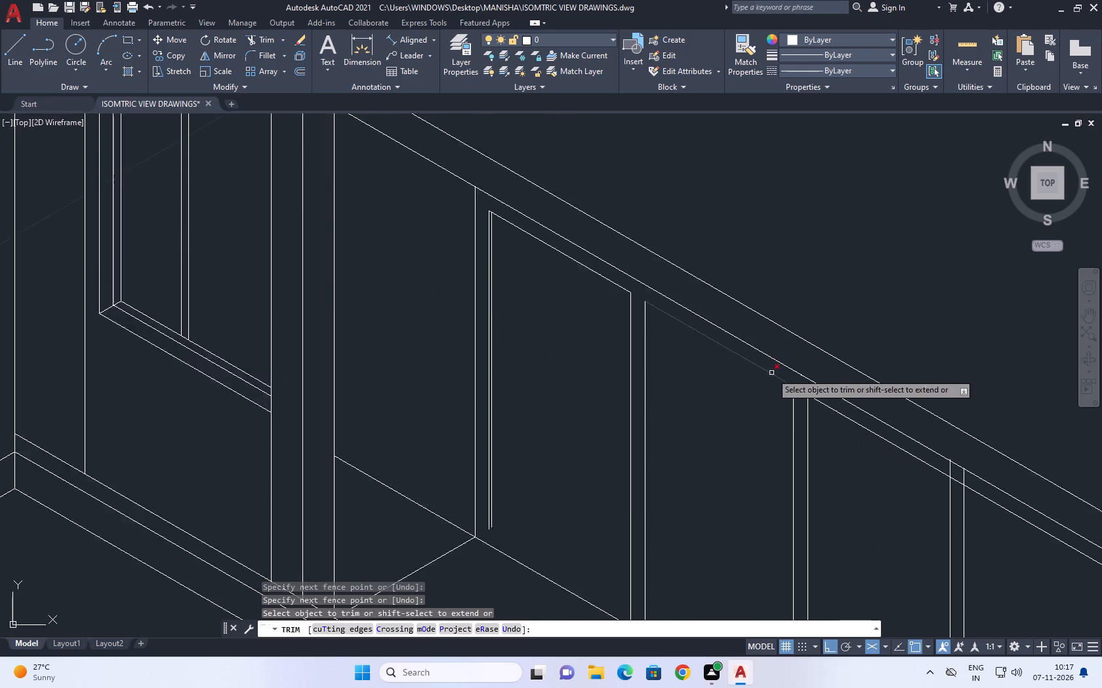
pyautogui.scroll(7, 859, 429)
pyautogui.moveTo(788, 414); pyautogui.dragTo(782, 411)
pyautogui.click(506, 247)
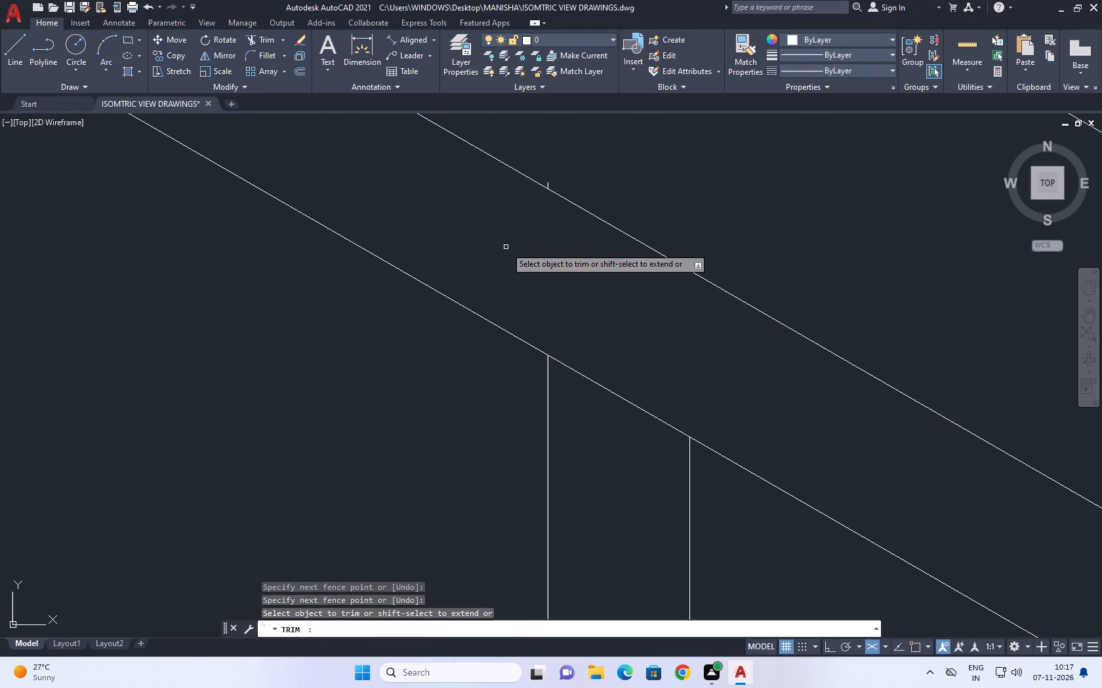
pyautogui.click(647, 346)
pyautogui.moveTo(651, 424); pyautogui.dragTo(655, 436)
pyautogui.moveTo(624, 233); pyautogui.dragTo(643, 328, button='middle')
pyautogui.scroll(3, 592, 292)
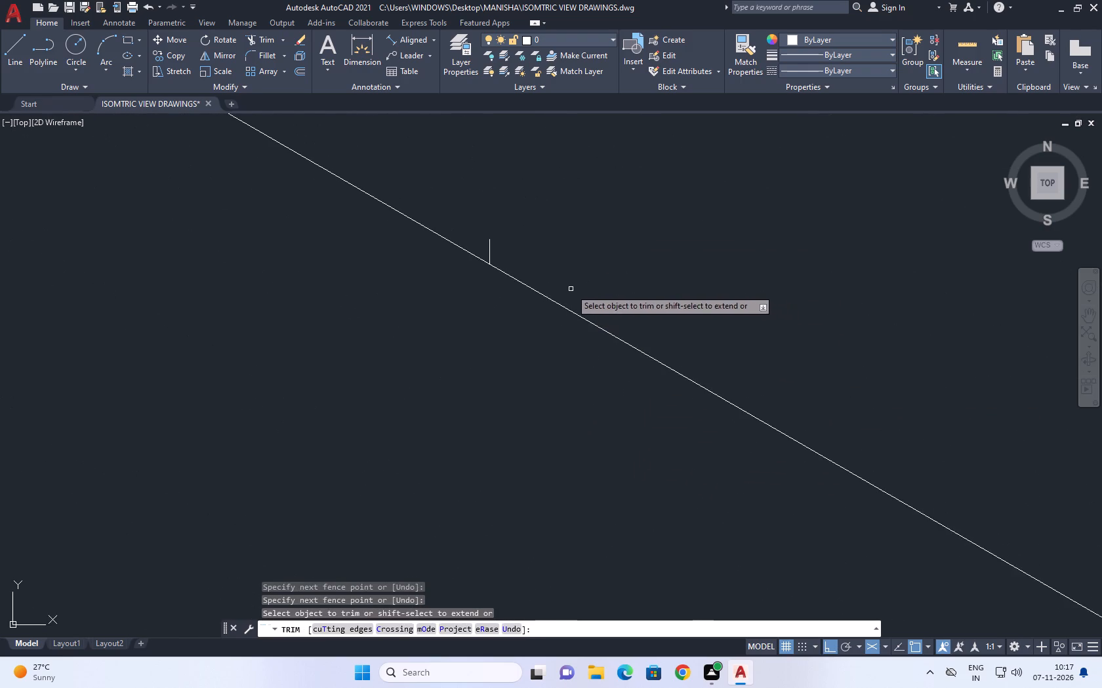
pyautogui.scroll(1, 570, 289)
pyautogui.click(484, 252)
pyautogui.click(443, 213)
pyautogui.click(438, 212)
pyautogui.moveTo(447, 218); pyautogui.dragTo(454, 220)
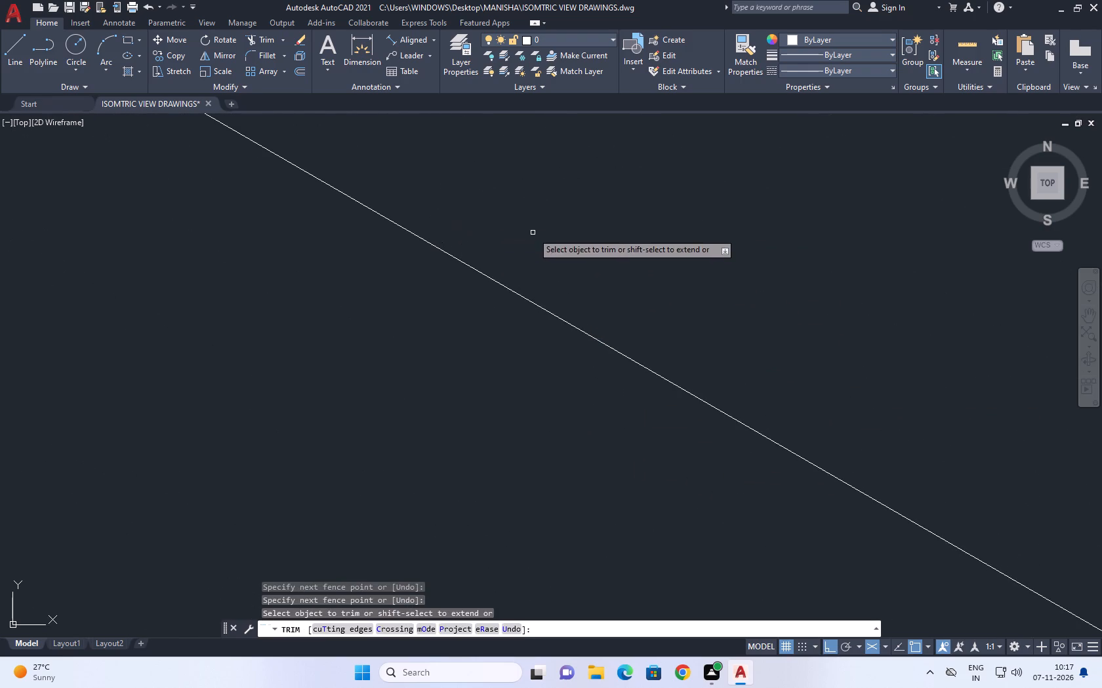
pyautogui.scroll(-11, 533, 233)
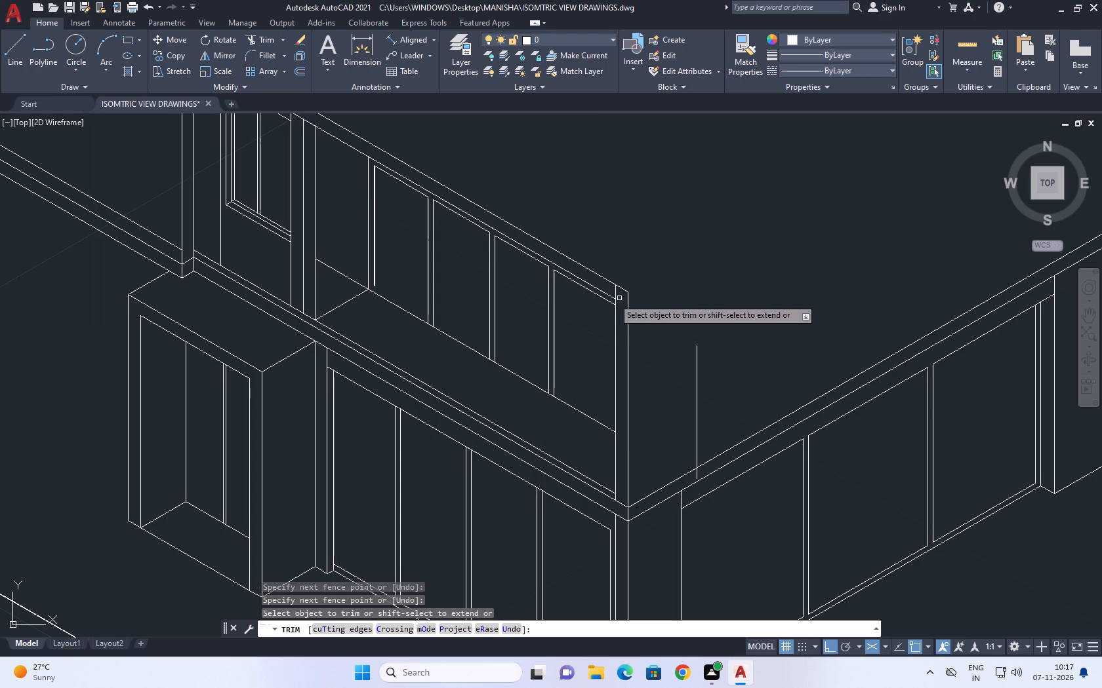
pyautogui.moveTo(657, 247); pyautogui.dragTo(706, 331, button='middle')
pyautogui.rightClick(643, 226)
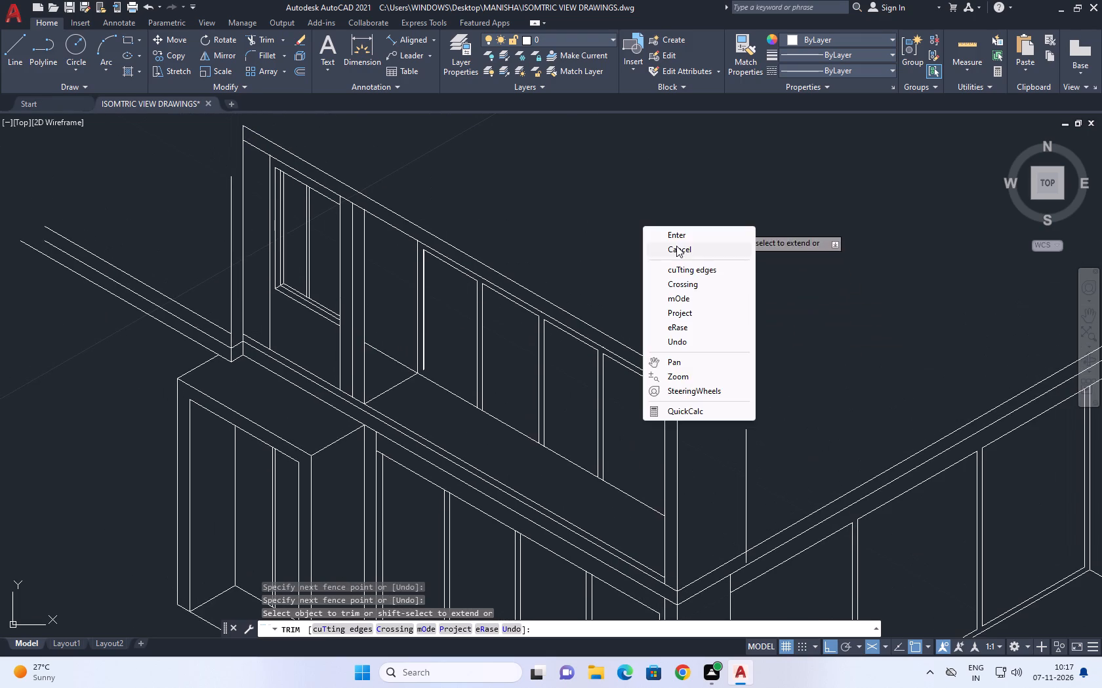
pyautogui.click(679, 251)
# Extend the two copied verticals beside the recess's back corner down to the panel's bottom edge.
pyautogui.scroll(3, 464, 383)
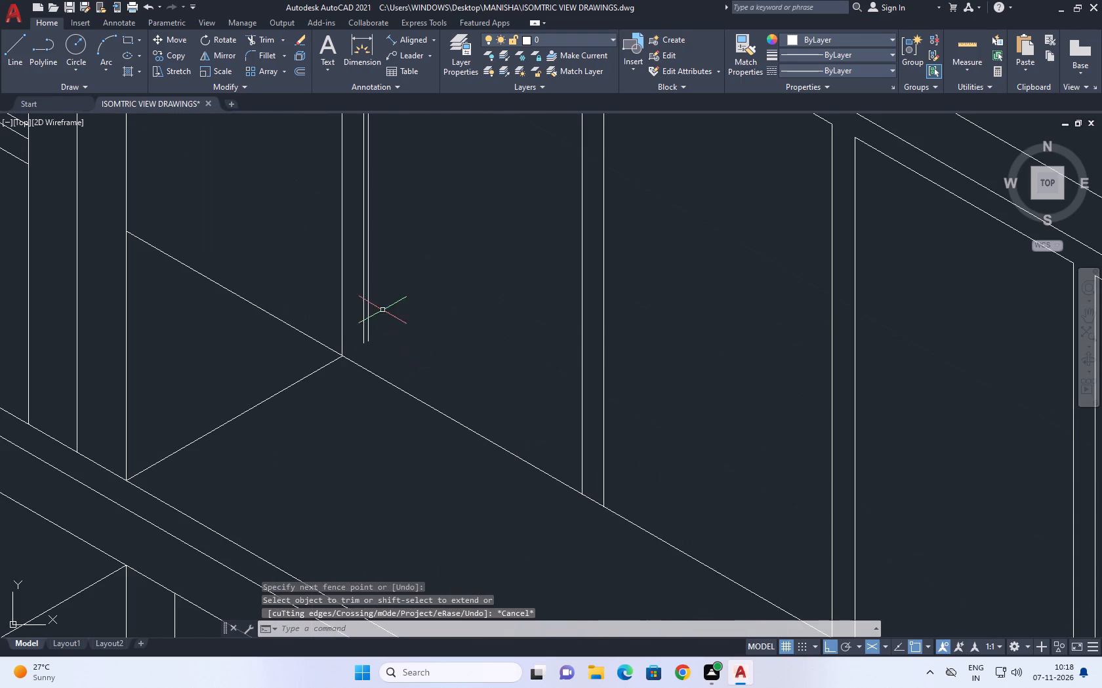
pyautogui.scroll(2, 346, 335)
pyautogui.moveTo(350, 335); pyautogui.dragTo(440, 419, button='middle')
pyautogui.press('e')
pyautogui.press('x')
pyautogui.press('space')
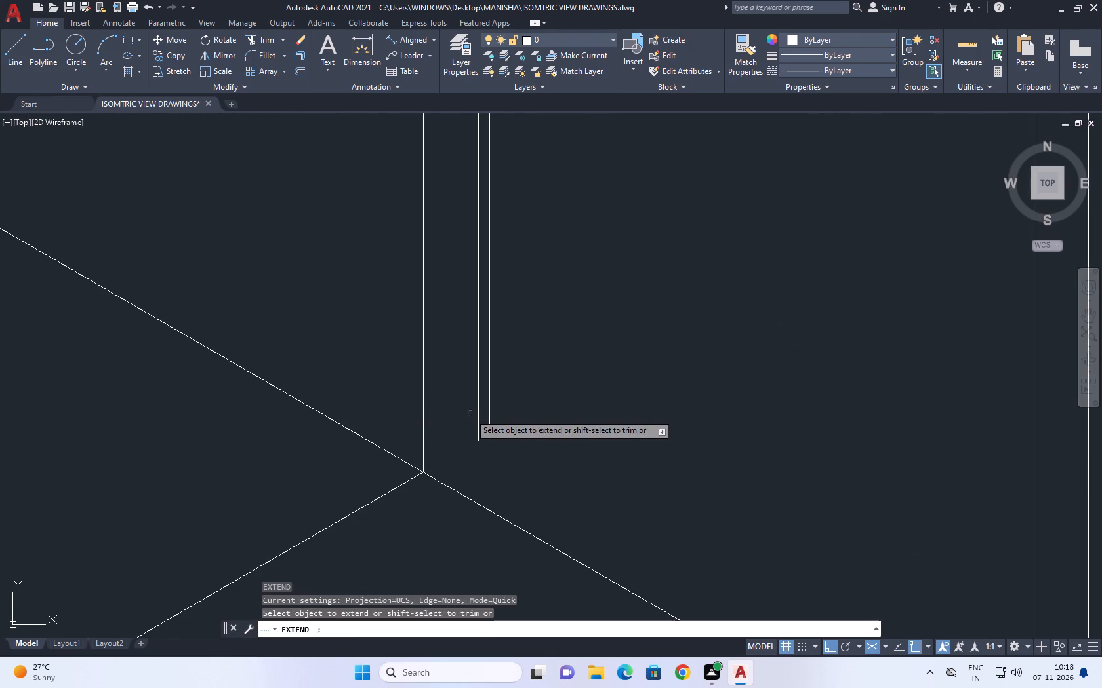
pyautogui.click(467, 402)
pyautogui.click(526, 402)
pyautogui.rightClick(538, 380)
pyautogui.click(584, 398)
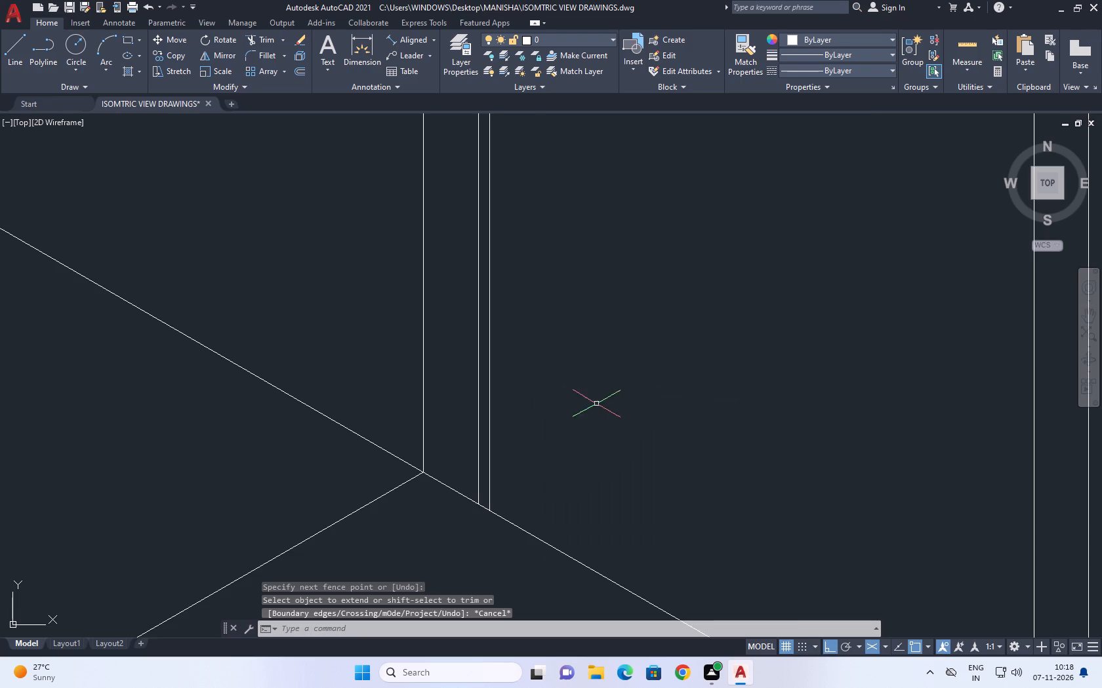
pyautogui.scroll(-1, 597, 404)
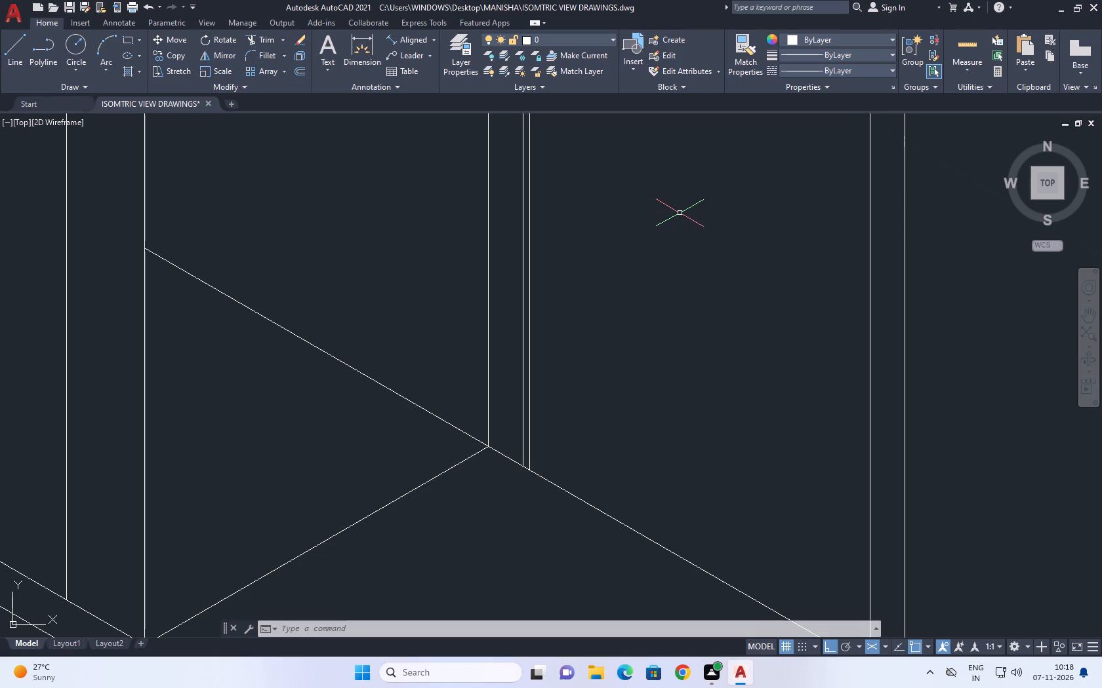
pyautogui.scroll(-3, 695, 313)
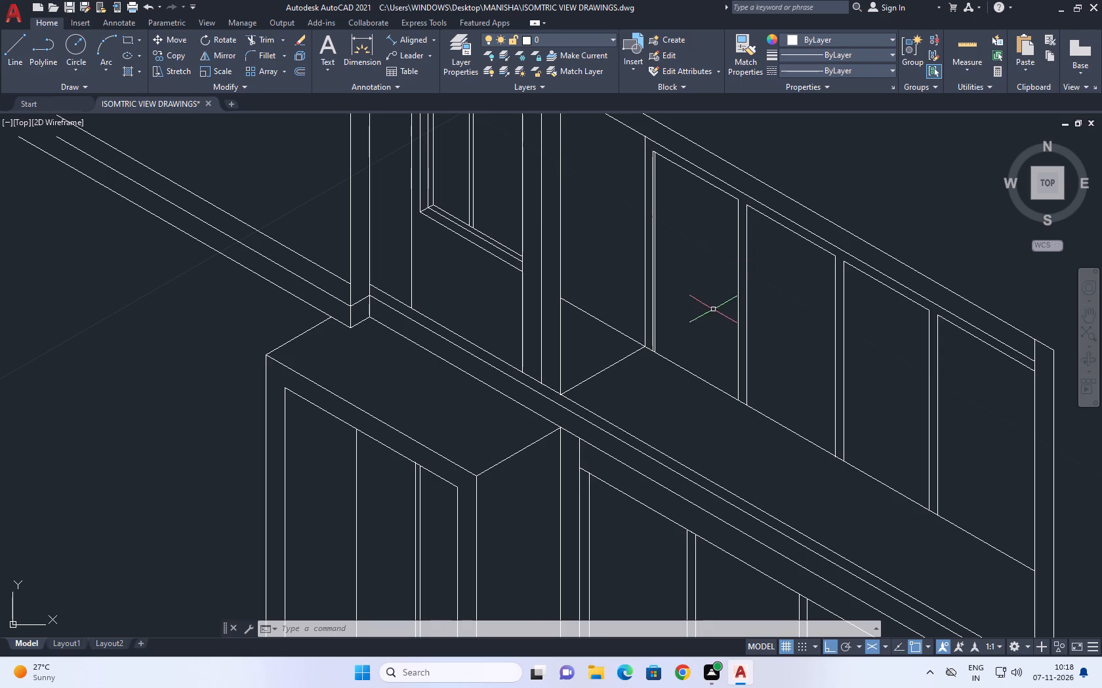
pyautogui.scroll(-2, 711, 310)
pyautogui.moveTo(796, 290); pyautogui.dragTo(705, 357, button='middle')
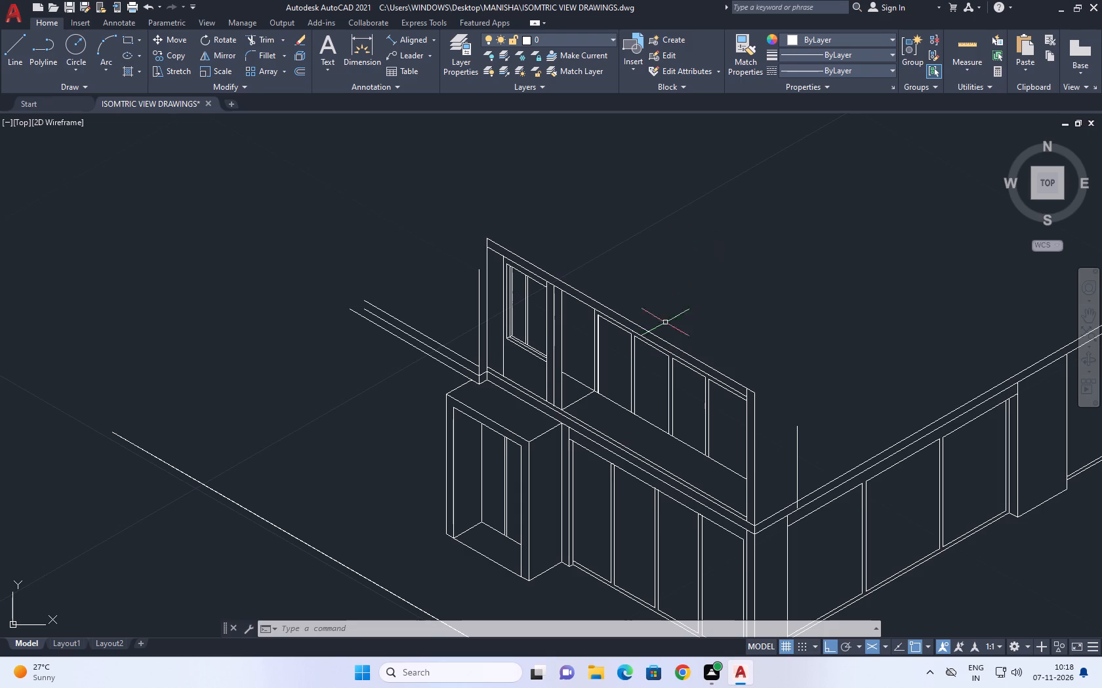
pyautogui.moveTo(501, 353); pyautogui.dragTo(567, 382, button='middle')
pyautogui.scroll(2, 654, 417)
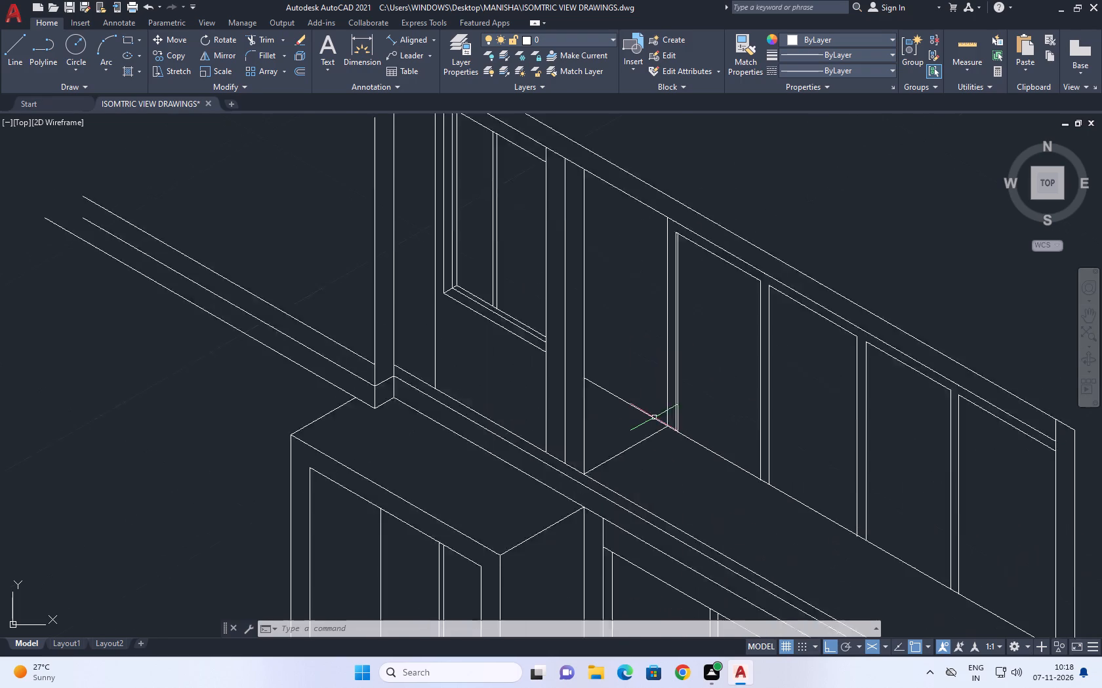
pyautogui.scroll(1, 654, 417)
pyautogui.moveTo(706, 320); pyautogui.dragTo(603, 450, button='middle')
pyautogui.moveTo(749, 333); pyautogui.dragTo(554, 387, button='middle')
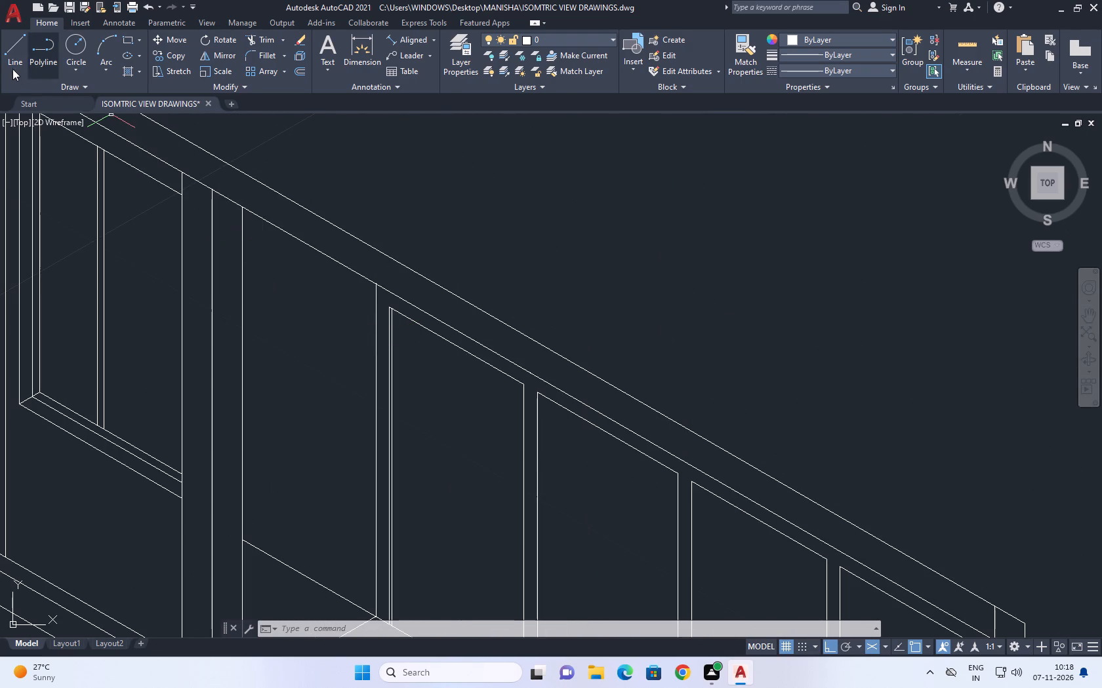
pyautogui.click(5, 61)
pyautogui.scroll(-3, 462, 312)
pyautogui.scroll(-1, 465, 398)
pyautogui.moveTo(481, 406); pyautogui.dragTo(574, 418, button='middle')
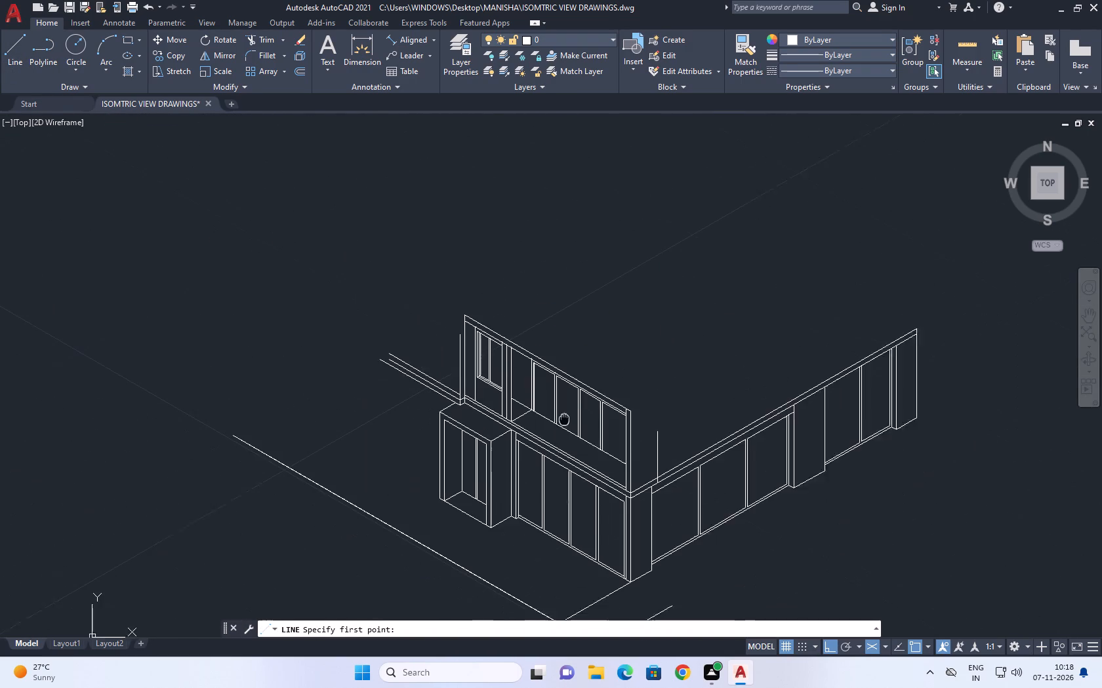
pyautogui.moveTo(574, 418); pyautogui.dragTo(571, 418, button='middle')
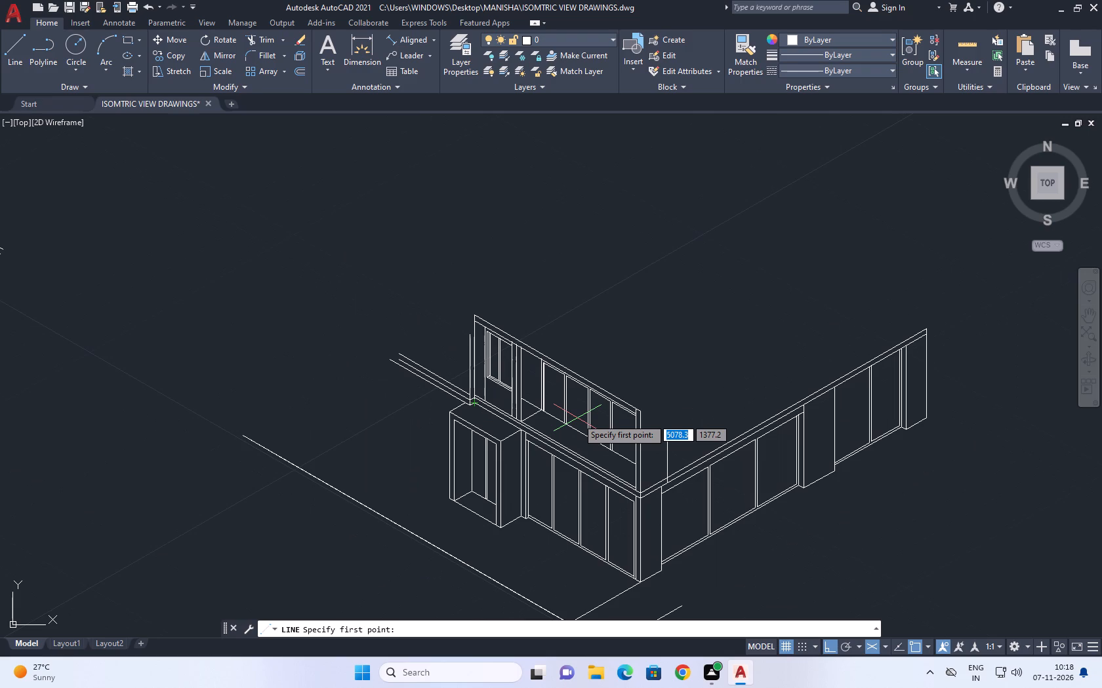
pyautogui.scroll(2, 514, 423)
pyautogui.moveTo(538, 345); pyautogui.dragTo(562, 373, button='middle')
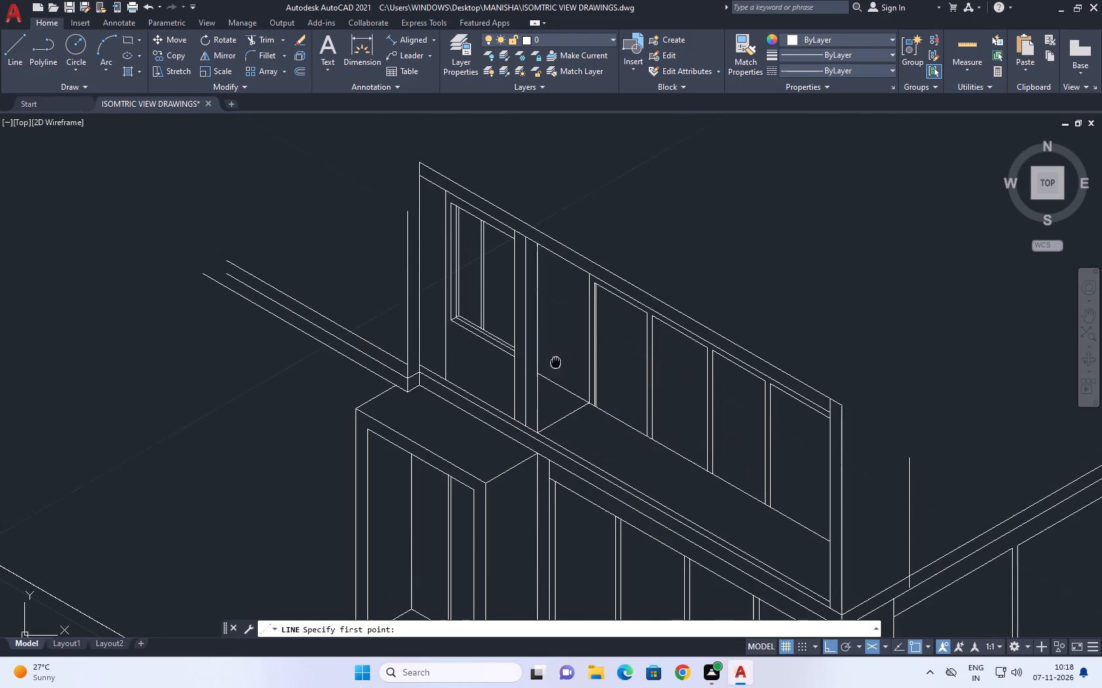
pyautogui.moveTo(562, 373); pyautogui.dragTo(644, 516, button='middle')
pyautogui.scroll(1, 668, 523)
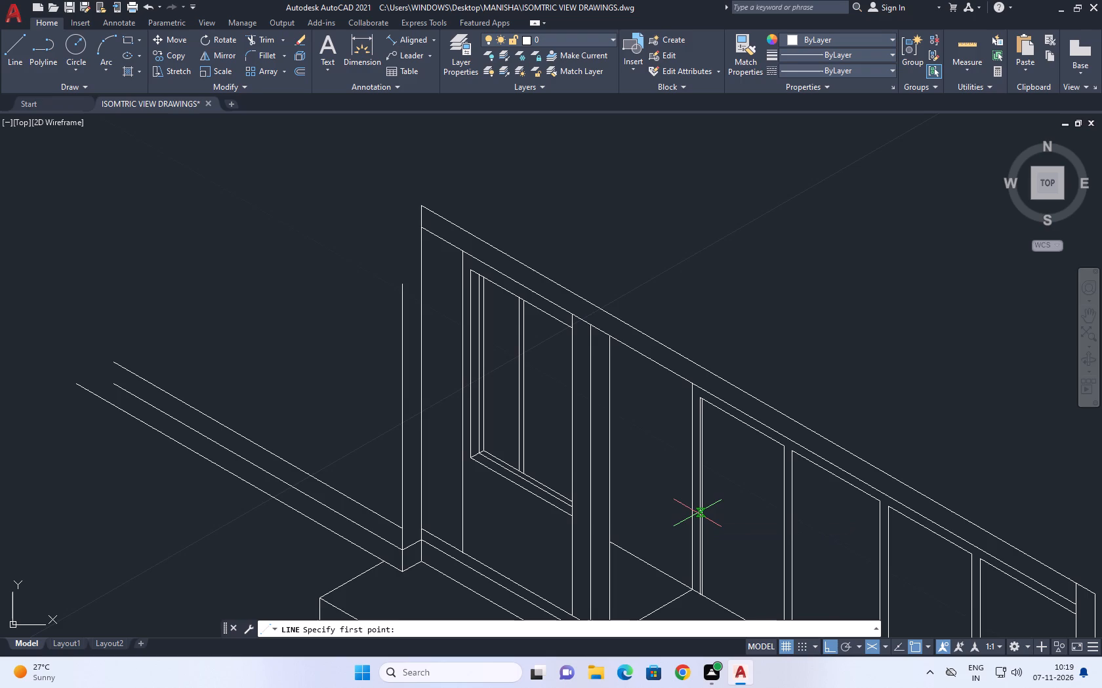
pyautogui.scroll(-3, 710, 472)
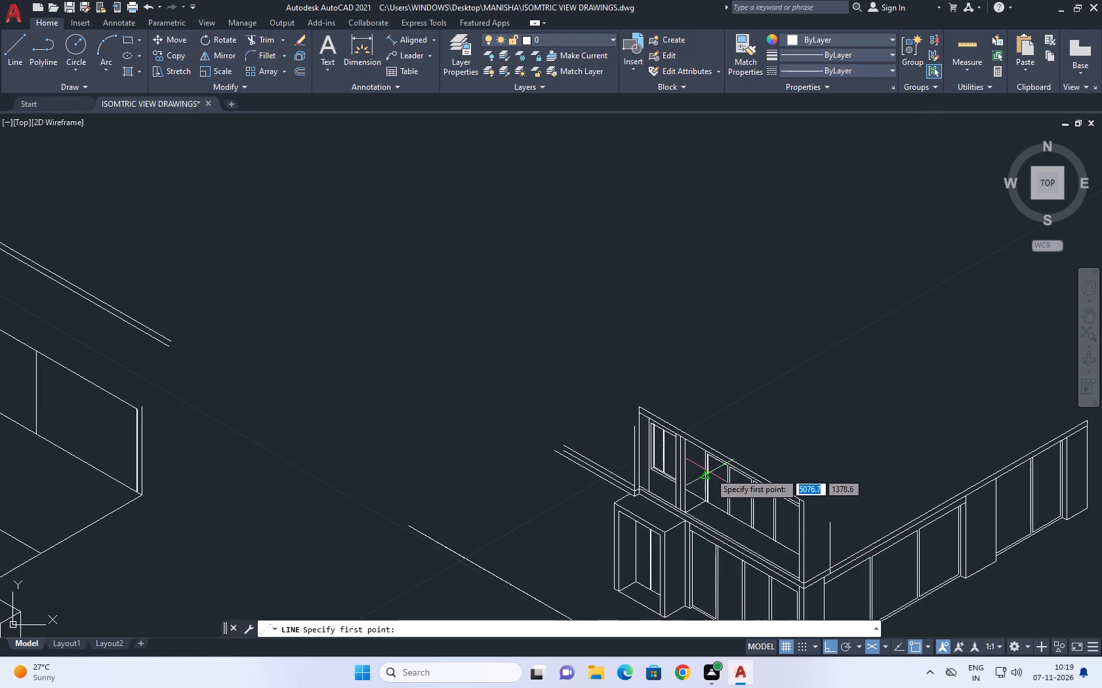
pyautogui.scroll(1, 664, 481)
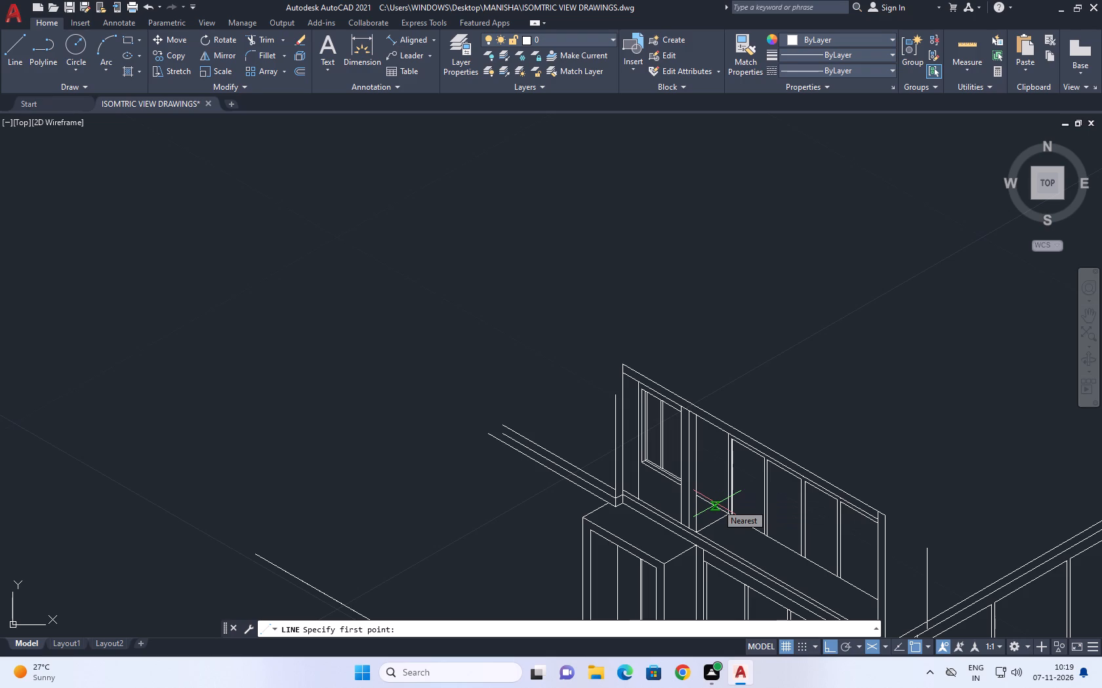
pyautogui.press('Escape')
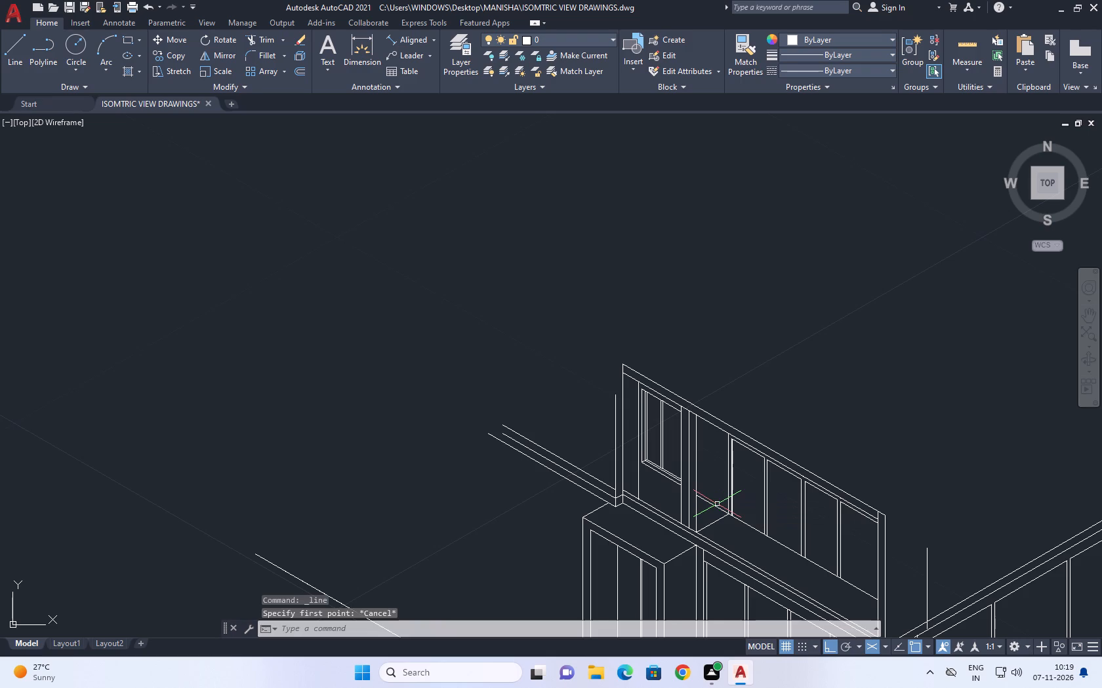
# Erase the short sloped bottom line of the upper-level recess, between the post's foot and the recess's back corner.
pyautogui.moveTo(659, 459); pyautogui.dragTo(619, 451, button='middle')
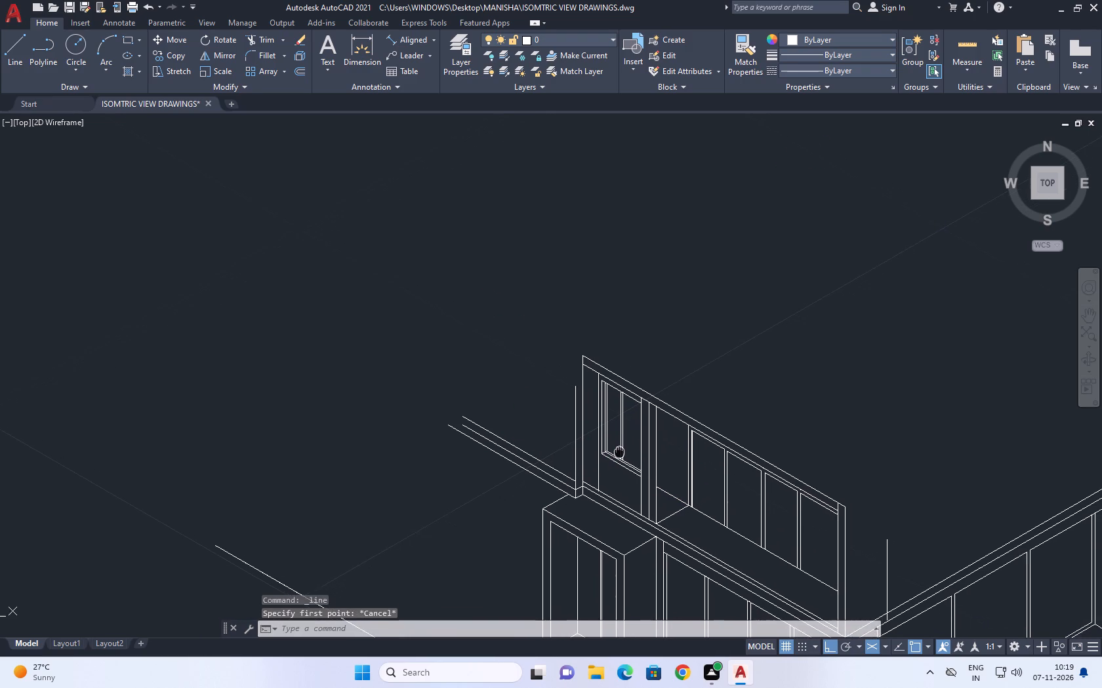
pyautogui.moveTo(619, 451); pyautogui.dragTo(615, 448, button='middle')
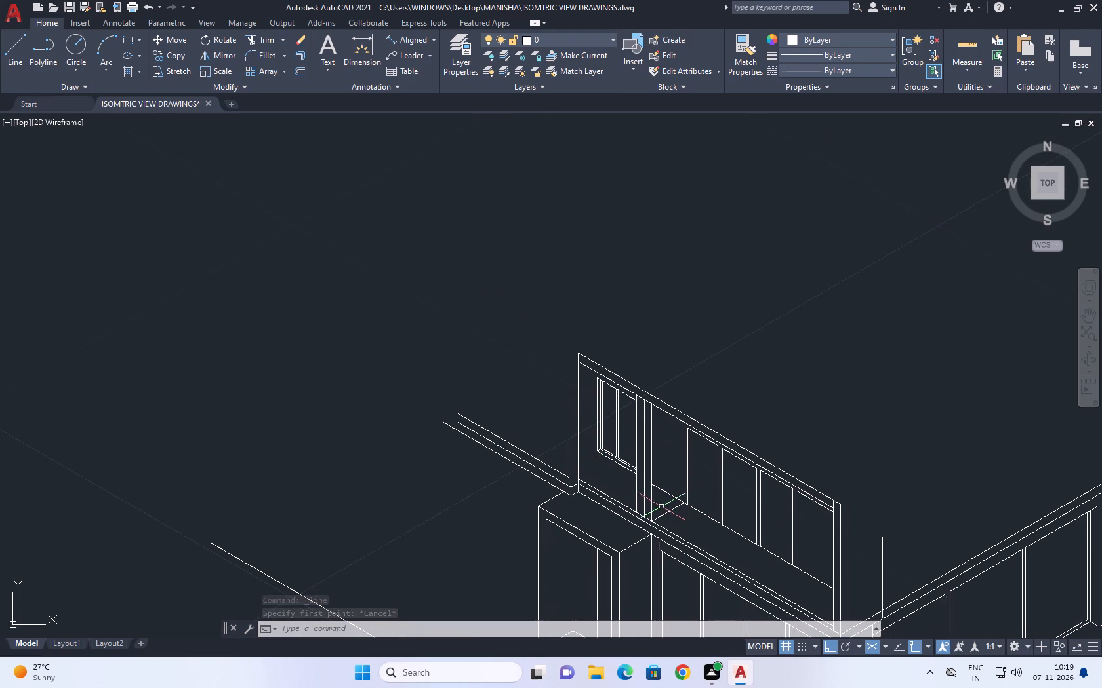
pyautogui.click(668, 510)
pyautogui.rightClick(746, 266)
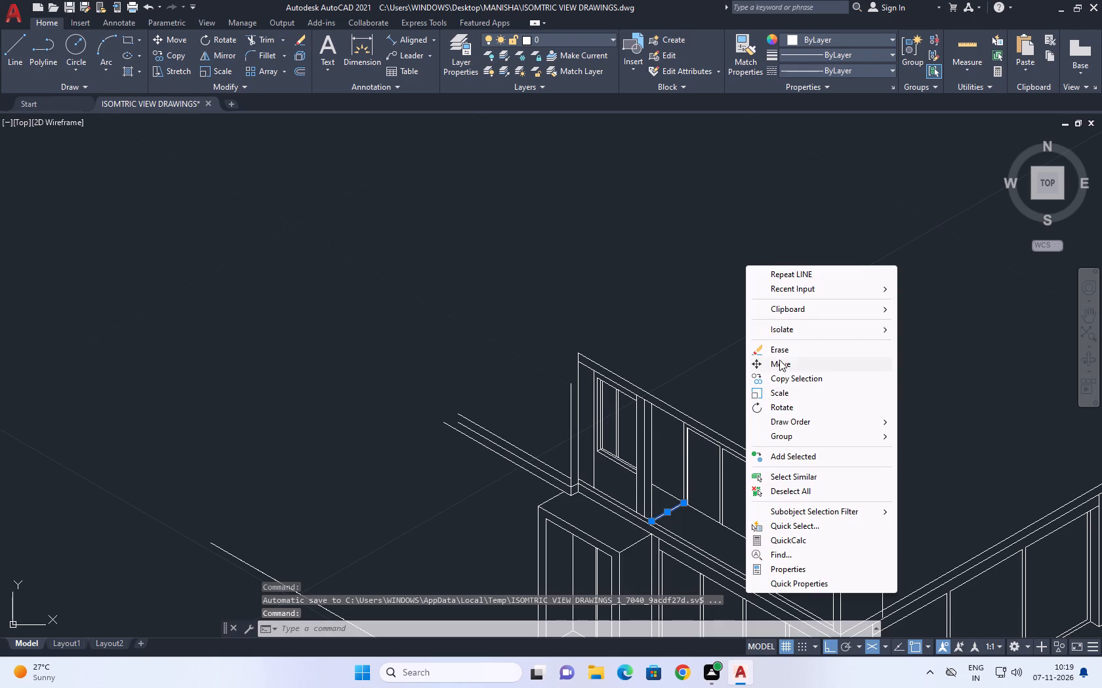
pyautogui.click(794, 348)
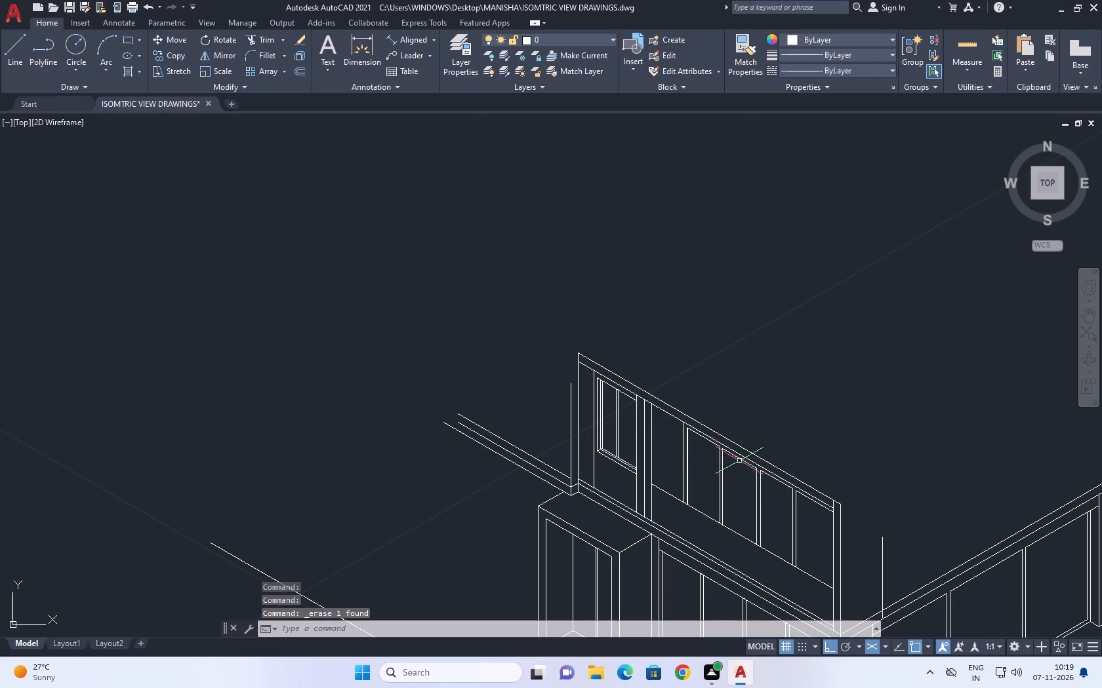
pyautogui.middleClick(741, 467)
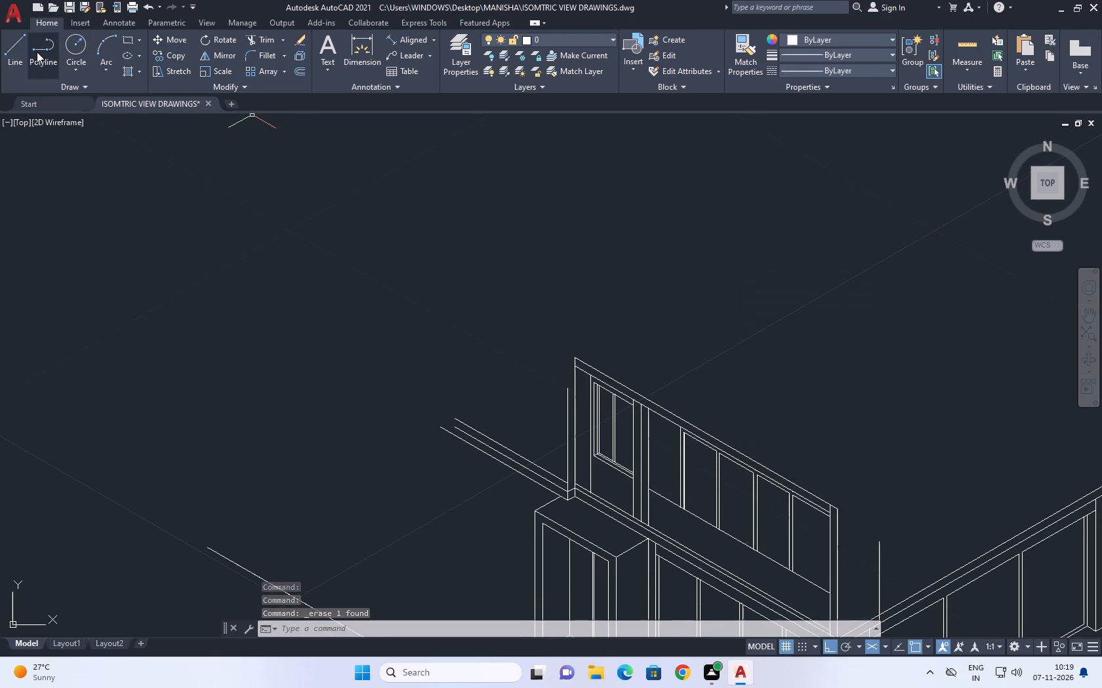
# Draw a line at 30° from the foot of the post beside the recess to the recess's back bottom corner.
pyautogui.click(13, 43)
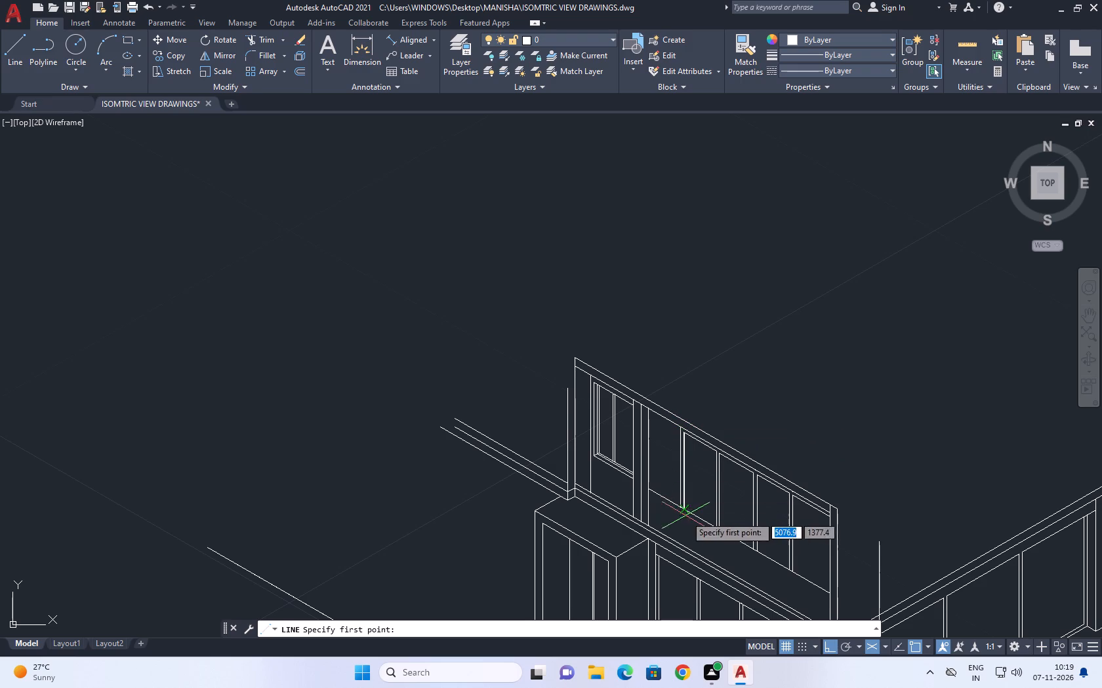
pyautogui.scroll(2, 646, 524)
pyautogui.click(644, 524)
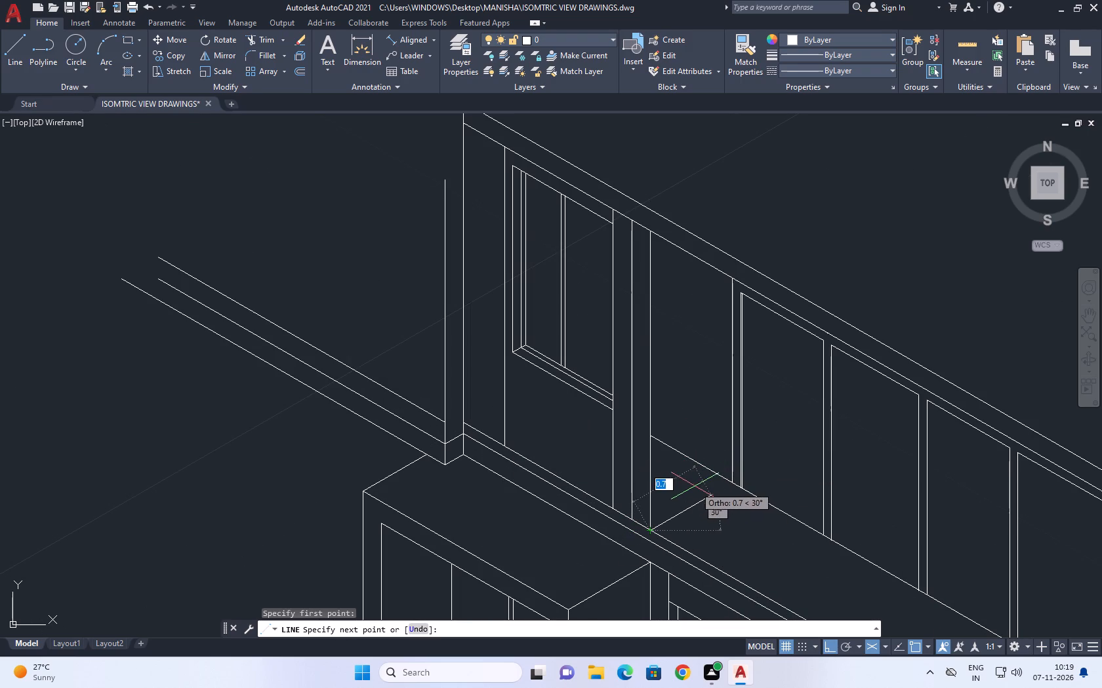
pyautogui.scroll(-2, 700, 477)
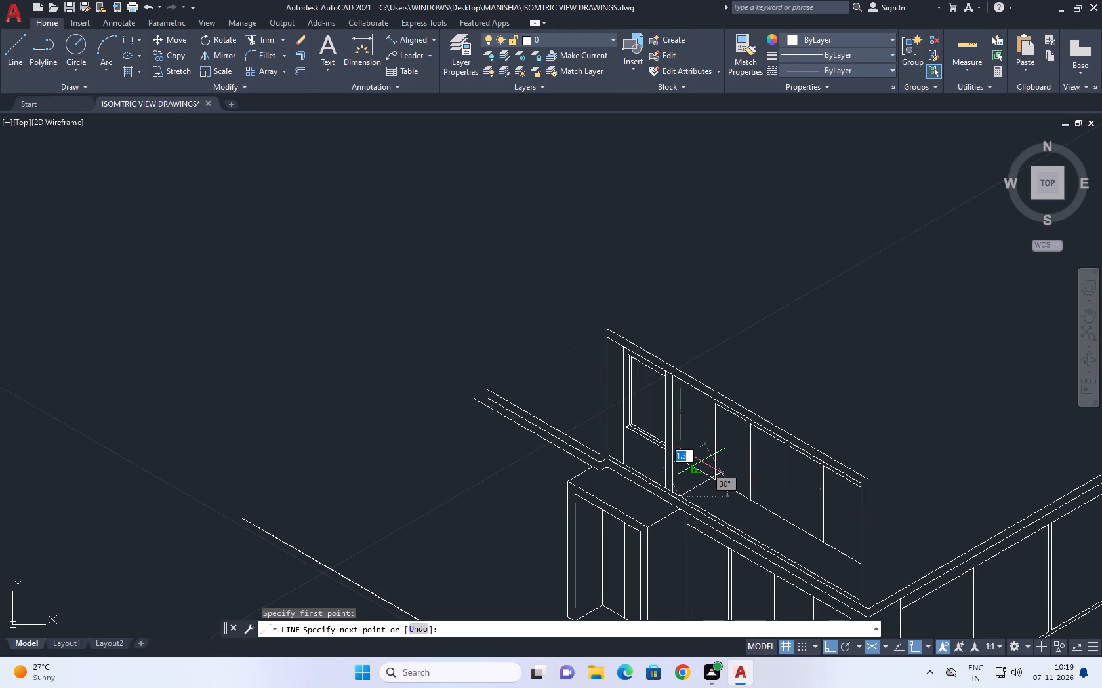
pyautogui.scroll(3, 702, 475)
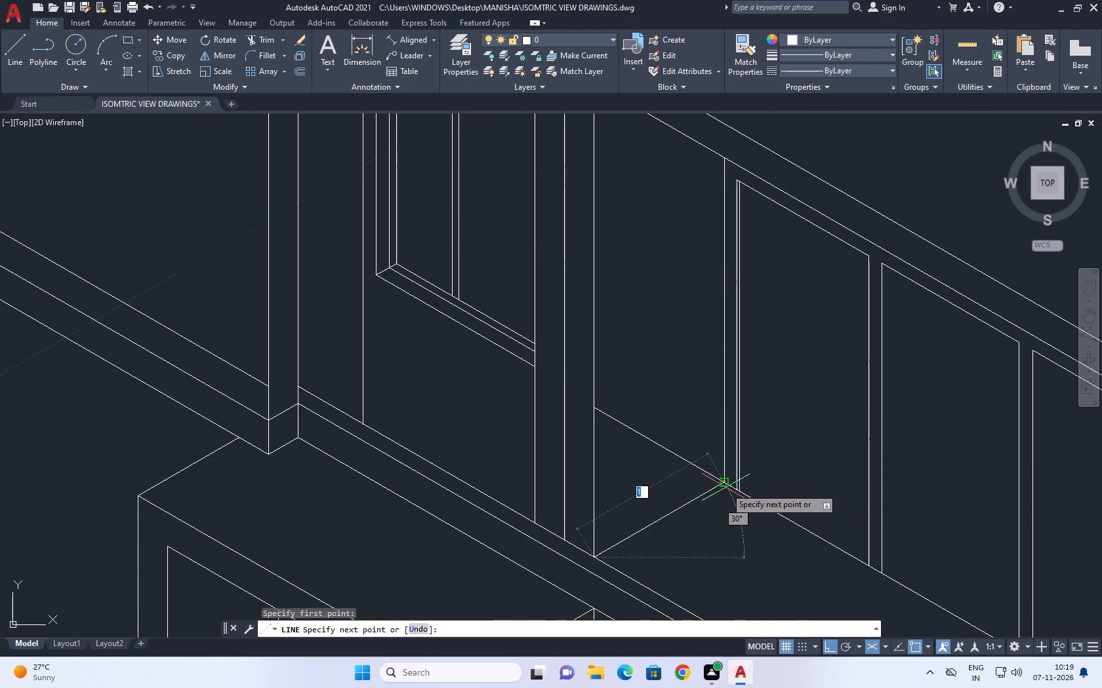
pyautogui.scroll(1, 721, 483)
pyautogui.click(723, 484)
pyautogui.rightClick(800, 404)
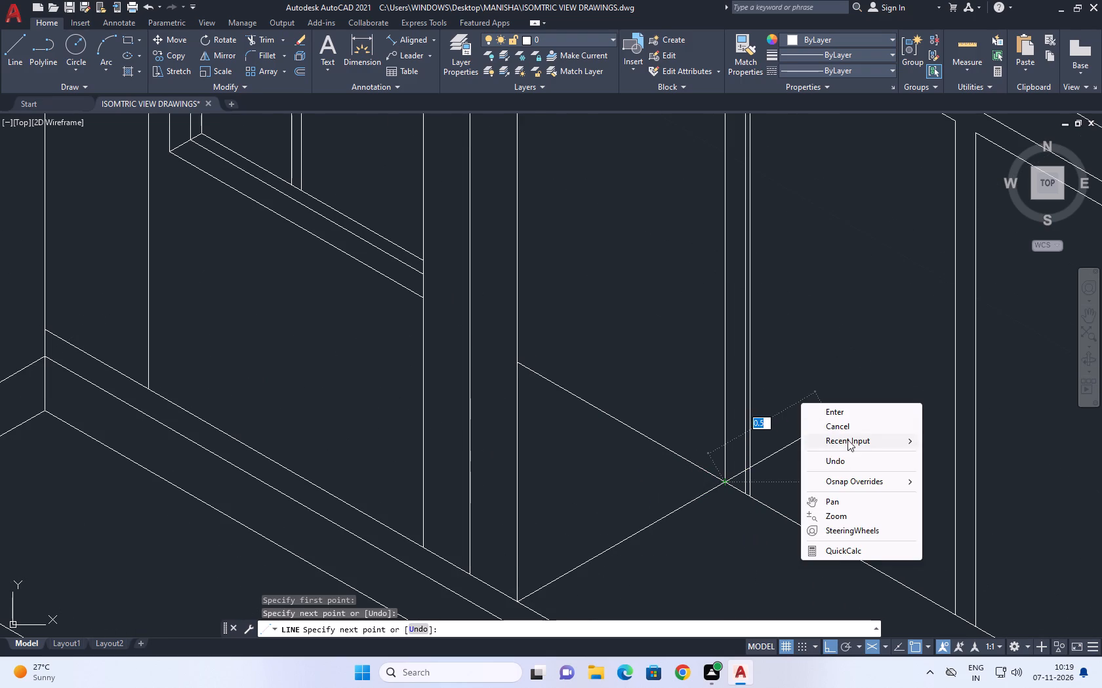
pyautogui.click(854, 427)
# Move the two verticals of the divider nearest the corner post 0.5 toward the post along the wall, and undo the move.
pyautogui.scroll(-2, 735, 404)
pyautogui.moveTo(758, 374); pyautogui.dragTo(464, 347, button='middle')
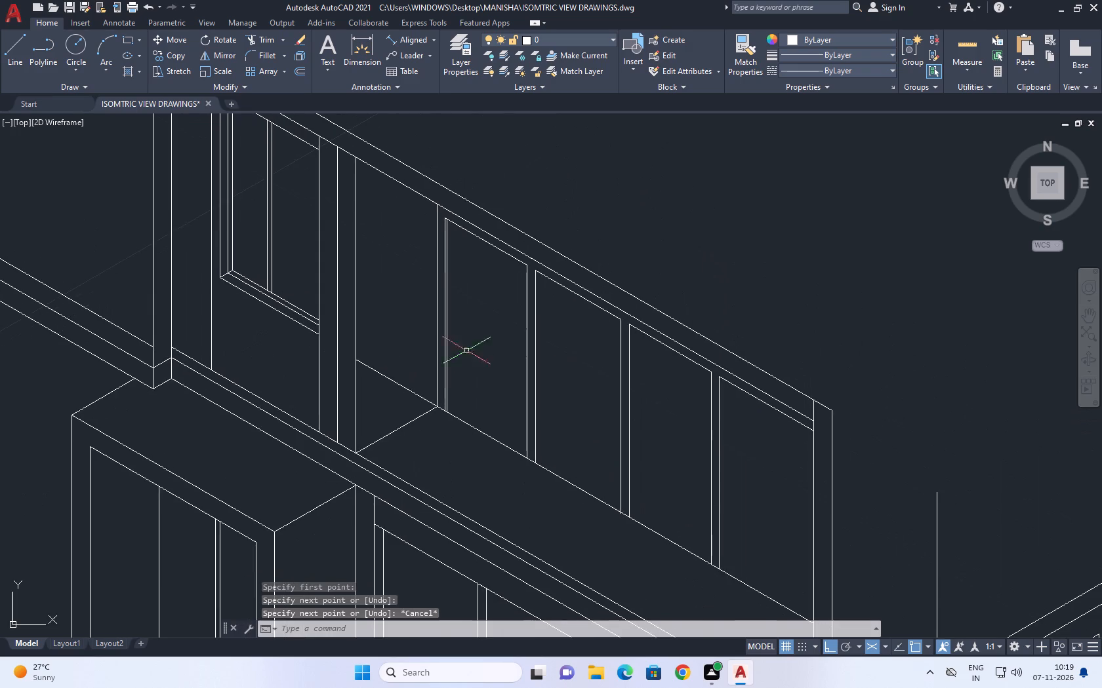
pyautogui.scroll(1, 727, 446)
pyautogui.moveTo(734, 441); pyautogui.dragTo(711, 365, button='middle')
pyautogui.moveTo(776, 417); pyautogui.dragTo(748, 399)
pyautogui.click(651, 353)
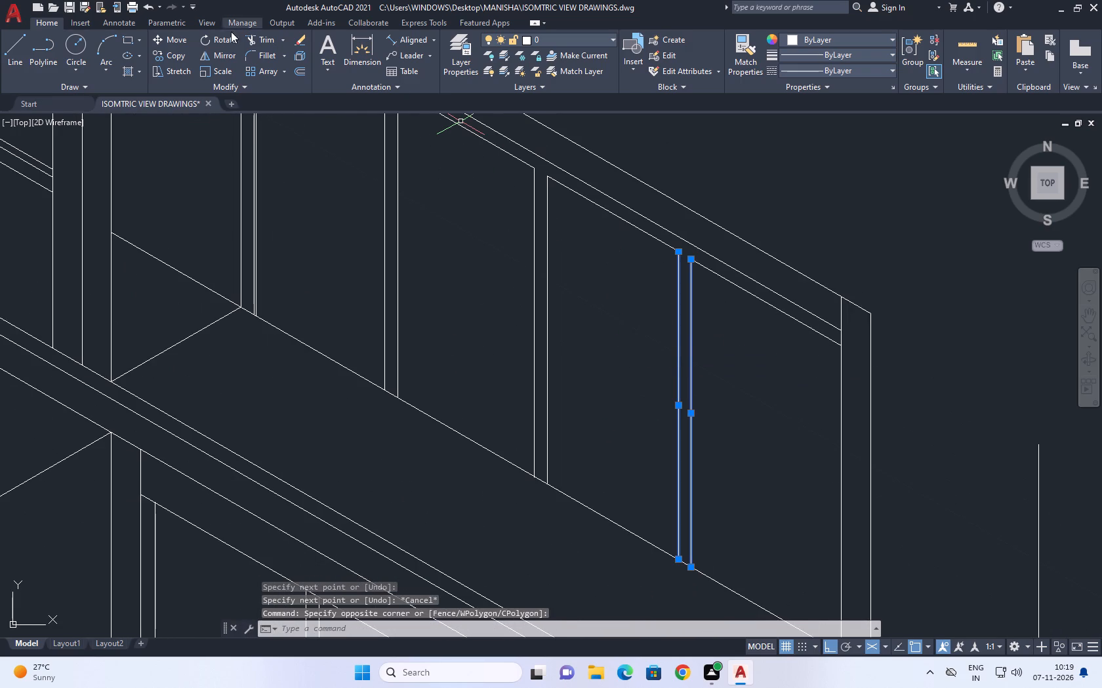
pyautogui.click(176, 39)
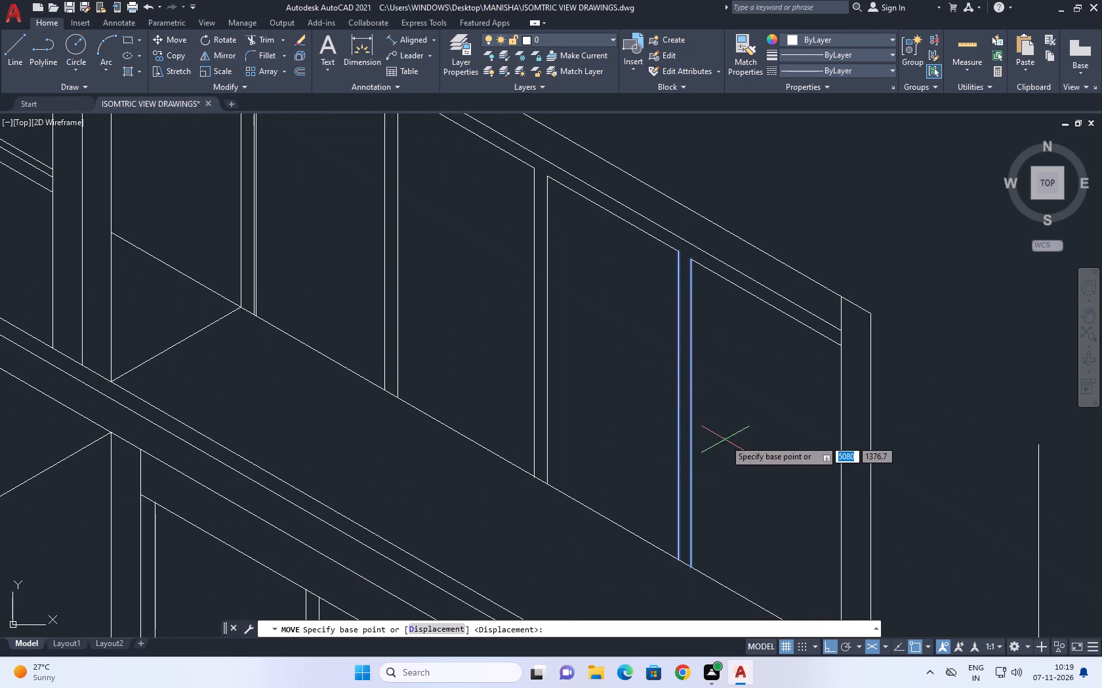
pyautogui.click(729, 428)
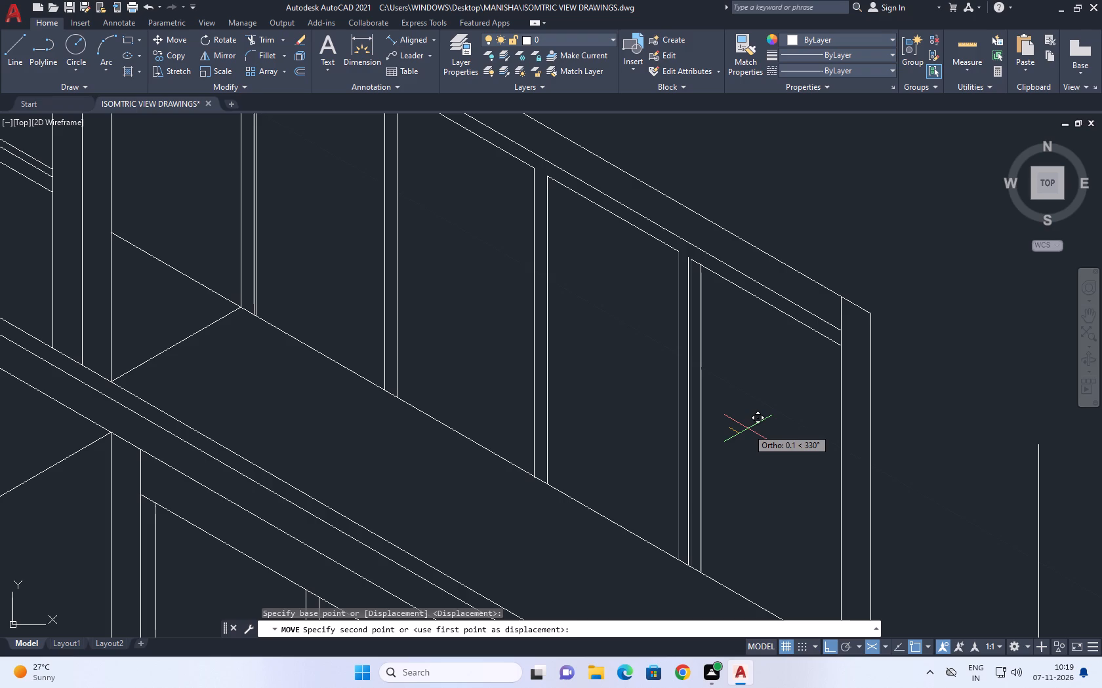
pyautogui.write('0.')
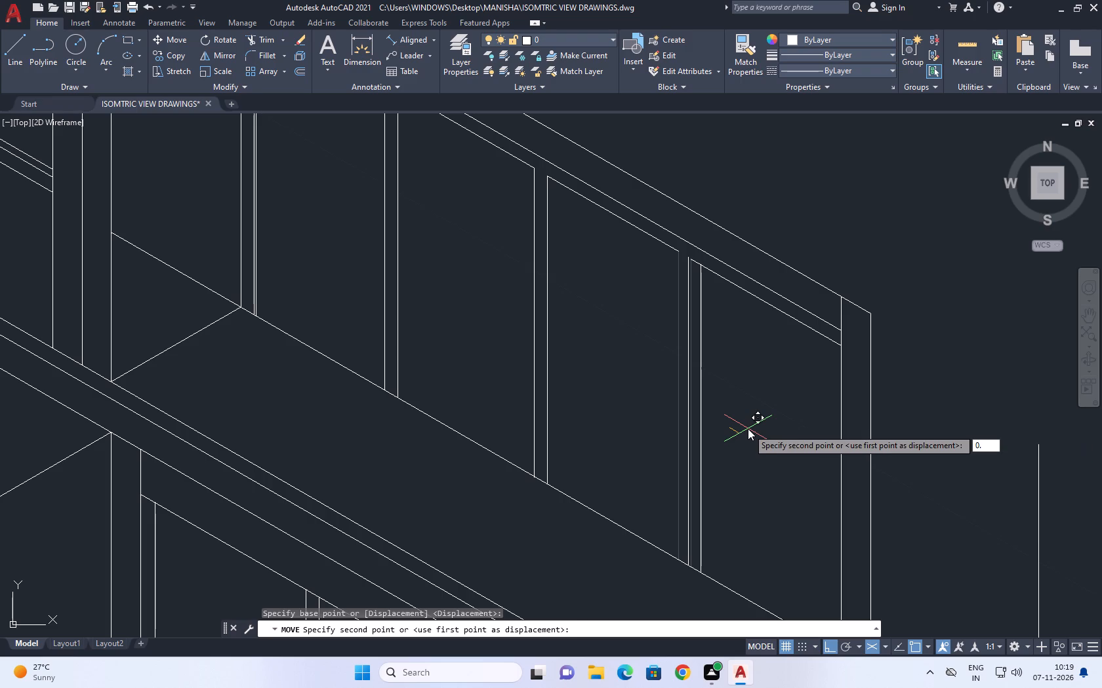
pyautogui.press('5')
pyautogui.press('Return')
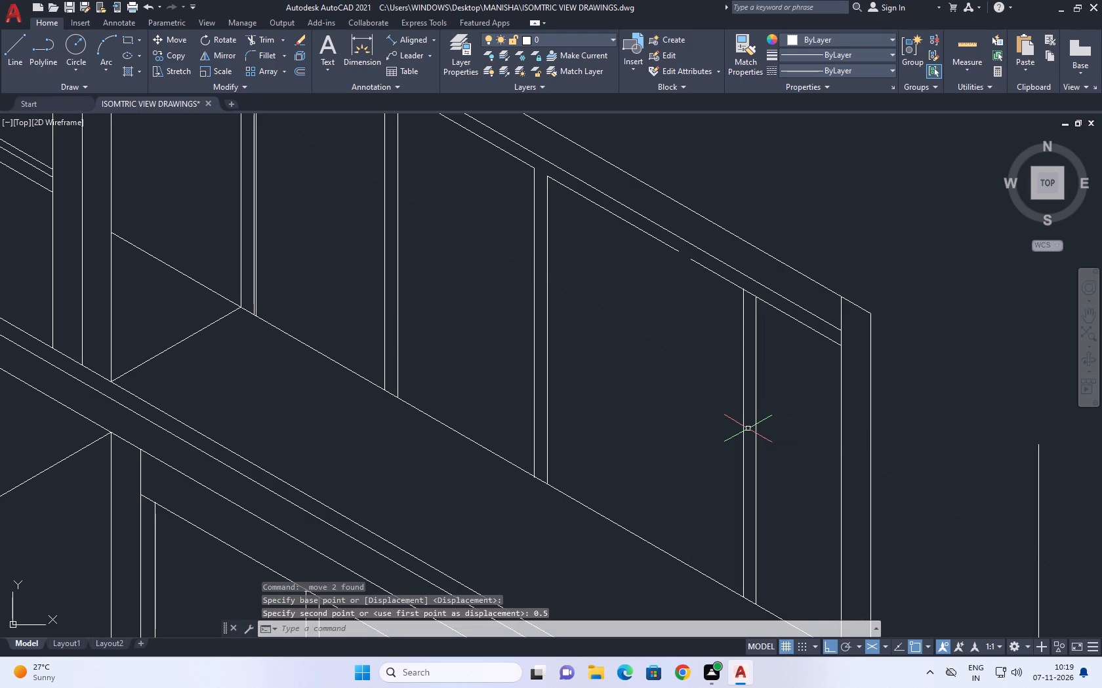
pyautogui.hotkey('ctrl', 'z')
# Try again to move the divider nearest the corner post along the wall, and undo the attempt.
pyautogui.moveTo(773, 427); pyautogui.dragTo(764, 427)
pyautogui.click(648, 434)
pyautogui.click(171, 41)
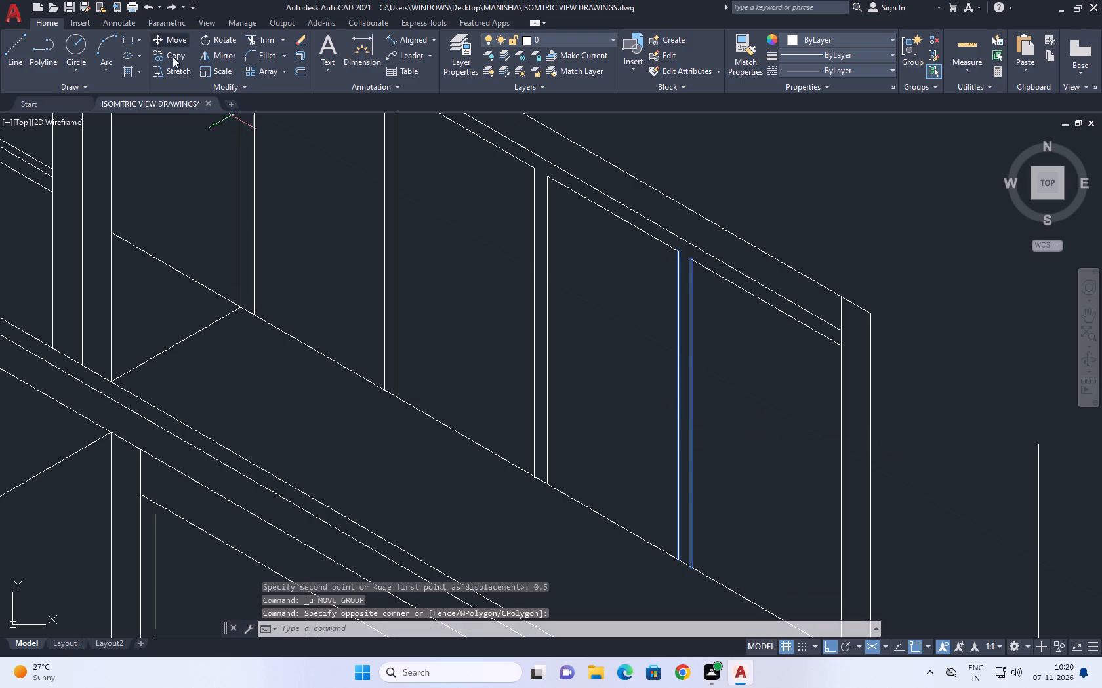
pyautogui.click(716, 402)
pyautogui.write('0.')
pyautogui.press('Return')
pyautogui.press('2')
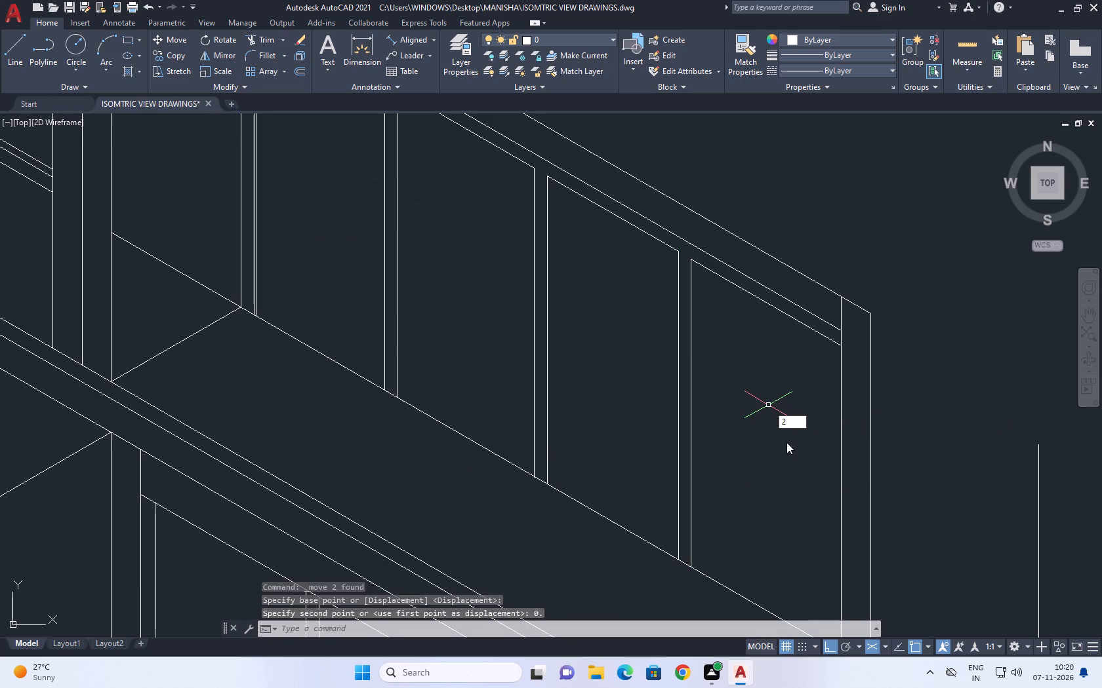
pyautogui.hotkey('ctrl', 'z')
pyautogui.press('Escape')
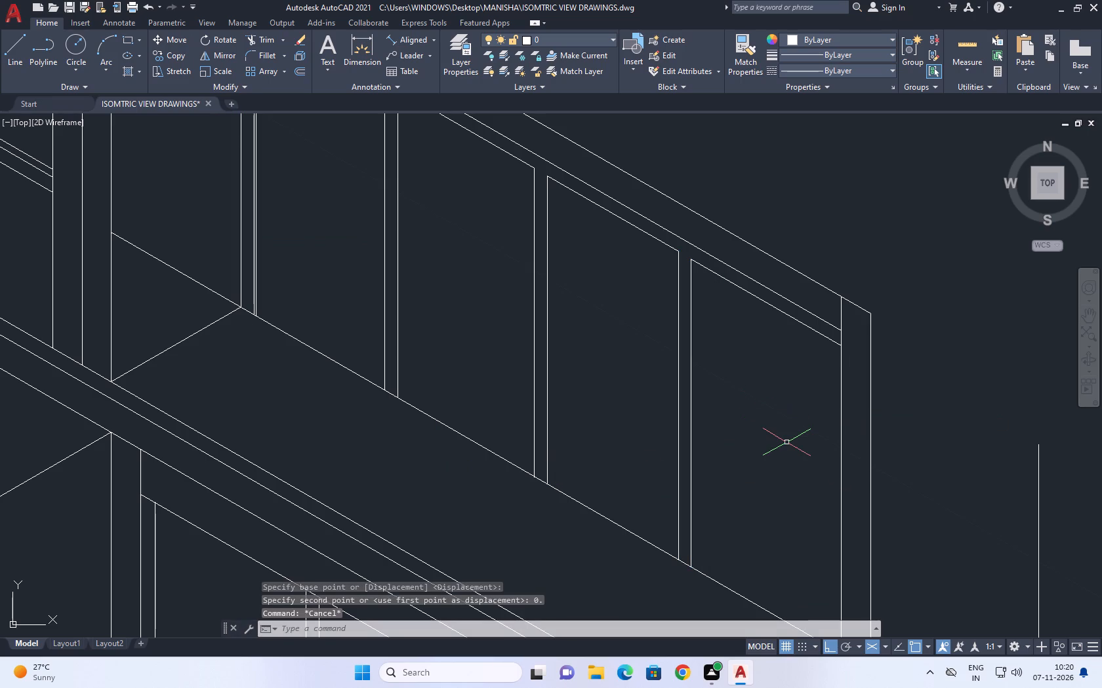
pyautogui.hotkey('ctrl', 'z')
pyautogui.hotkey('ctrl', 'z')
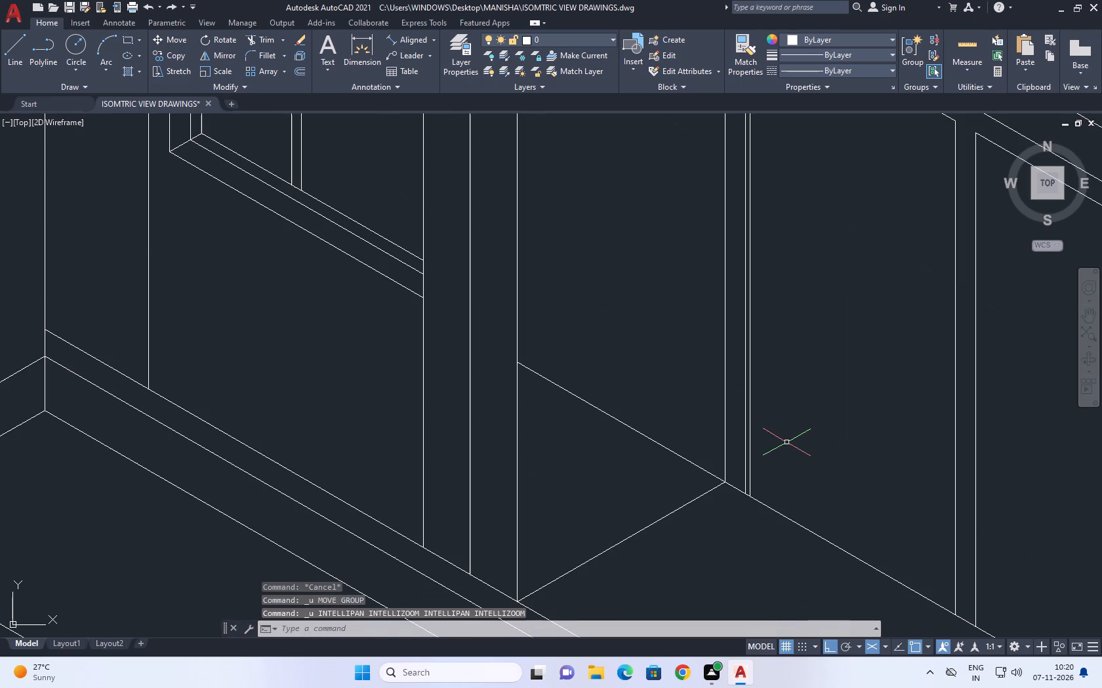
# Move the two verticals of the divider nearest the corner post along the wall toward the post.
pyautogui.scroll(-4, 457, 362)
pyautogui.scroll(3, 663, 448)
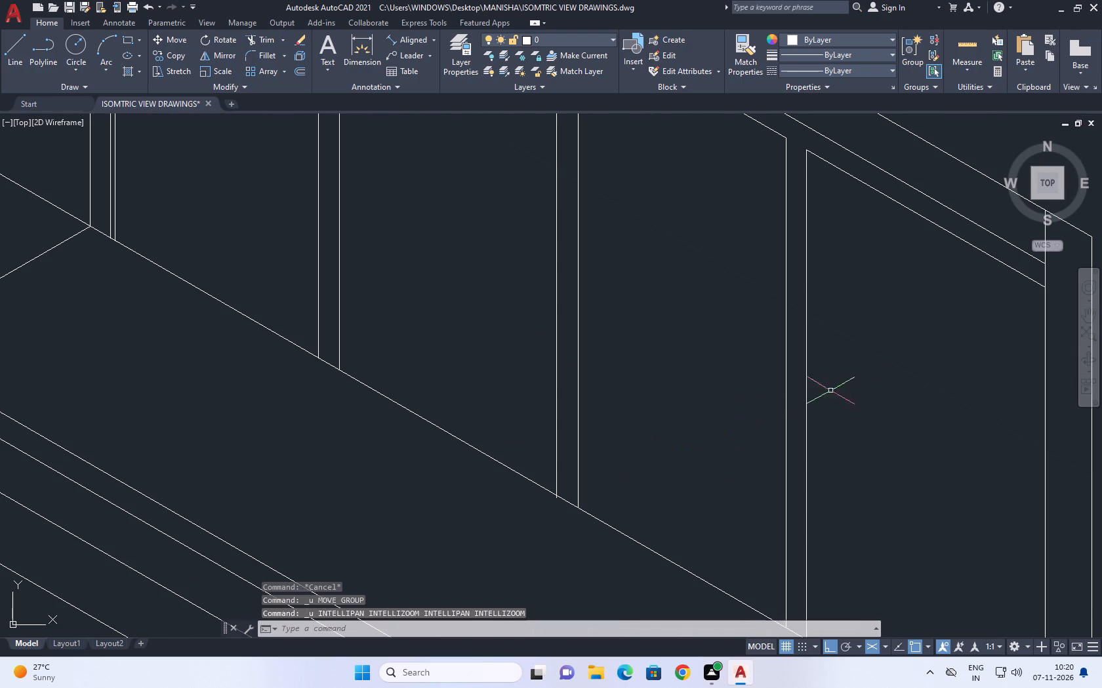
pyautogui.click(797, 374)
pyautogui.moveTo(778, 366); pyautogui.dragTo(712, 361)
pyautogui.moveTo(870, 359); pyautogui.dragTo(861, 358)
pyautogui.moveTo(696, 358); pyautogui.dragTo(690, 358)
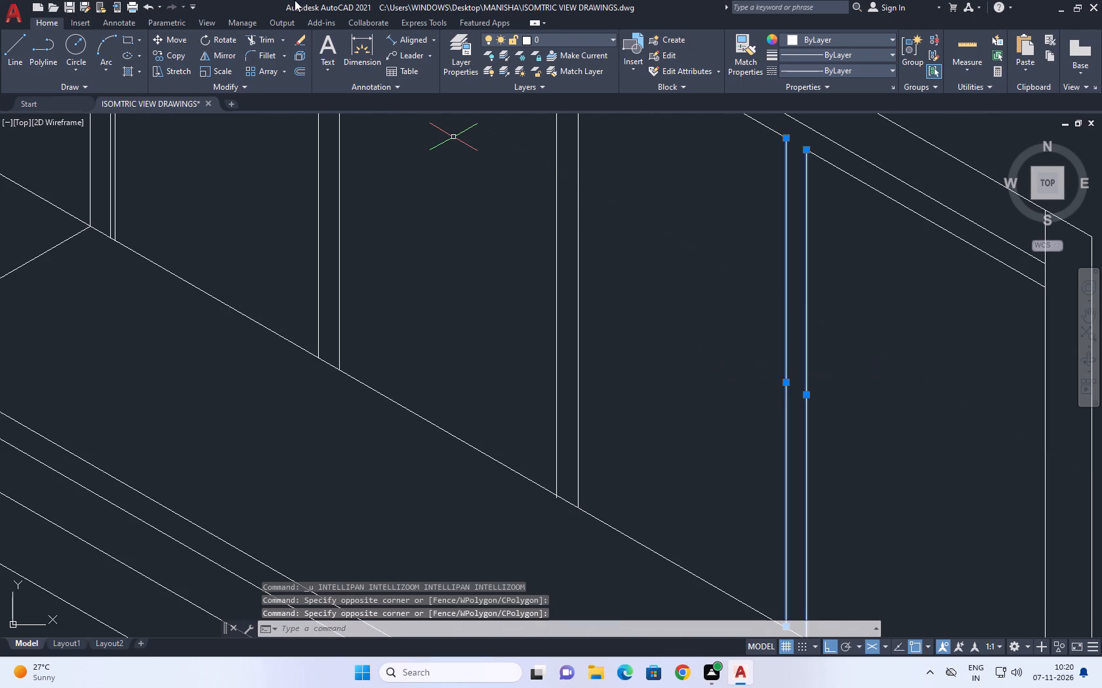
pyautogui.click(182, 43)
pyautogui.moveTo(697, 375); pyautogui.dragTo(661, 373, button='middle')
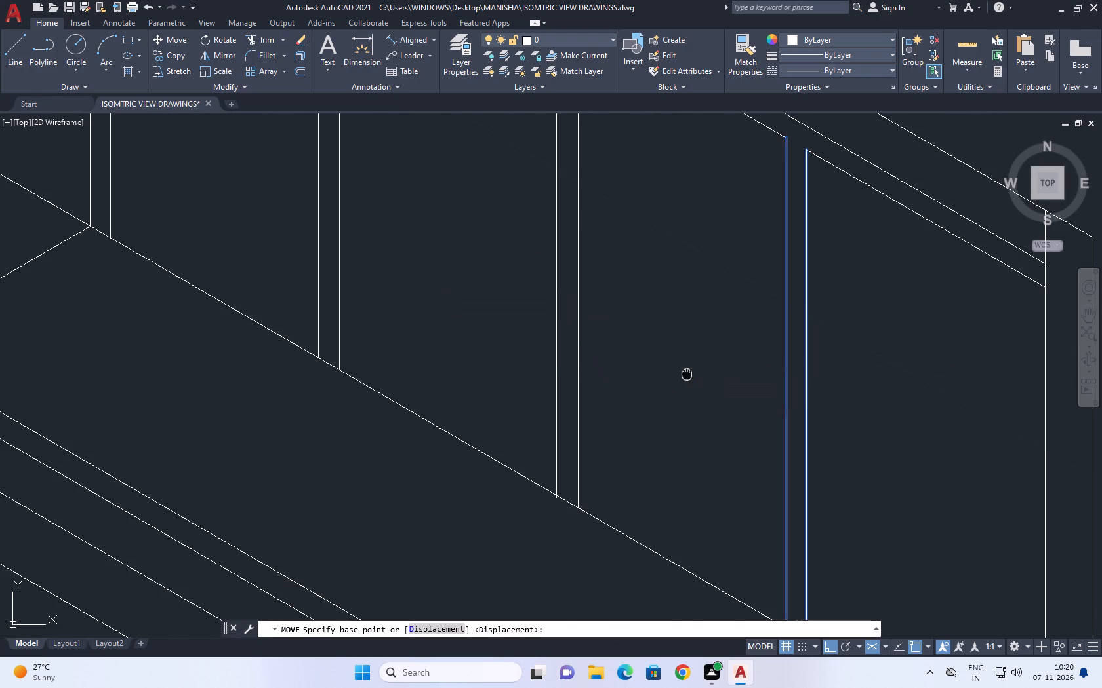
pyautogui.moveTo(661, 373); pyautogui.dragTo(463, 370, button='middle')
pyautogui.click(602, 361)
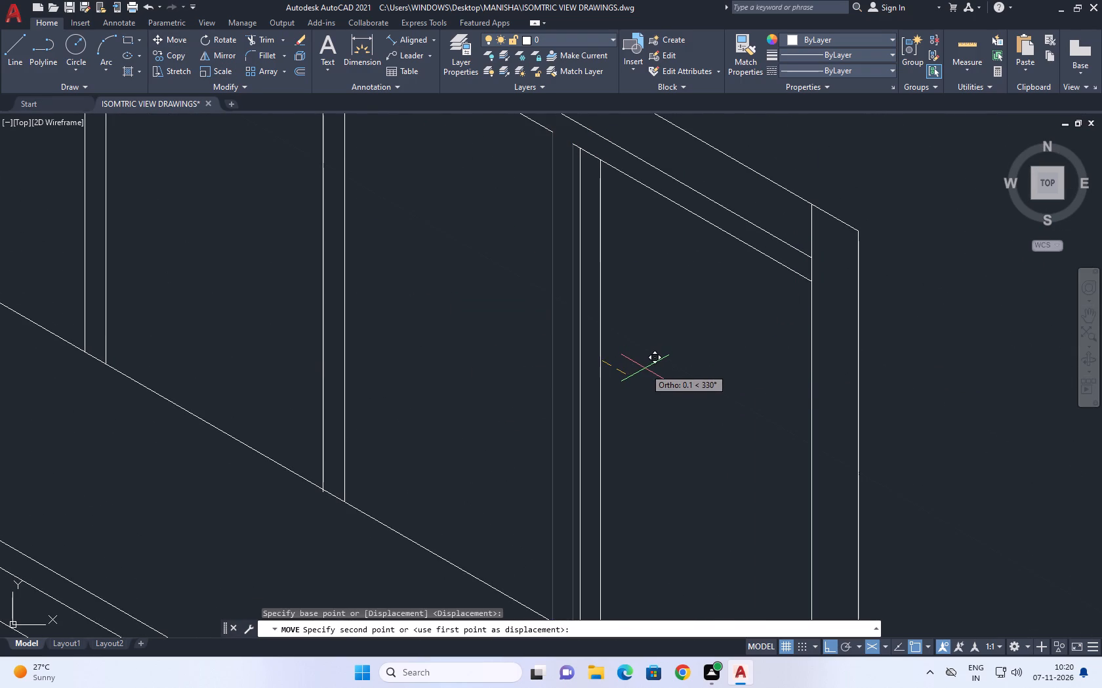
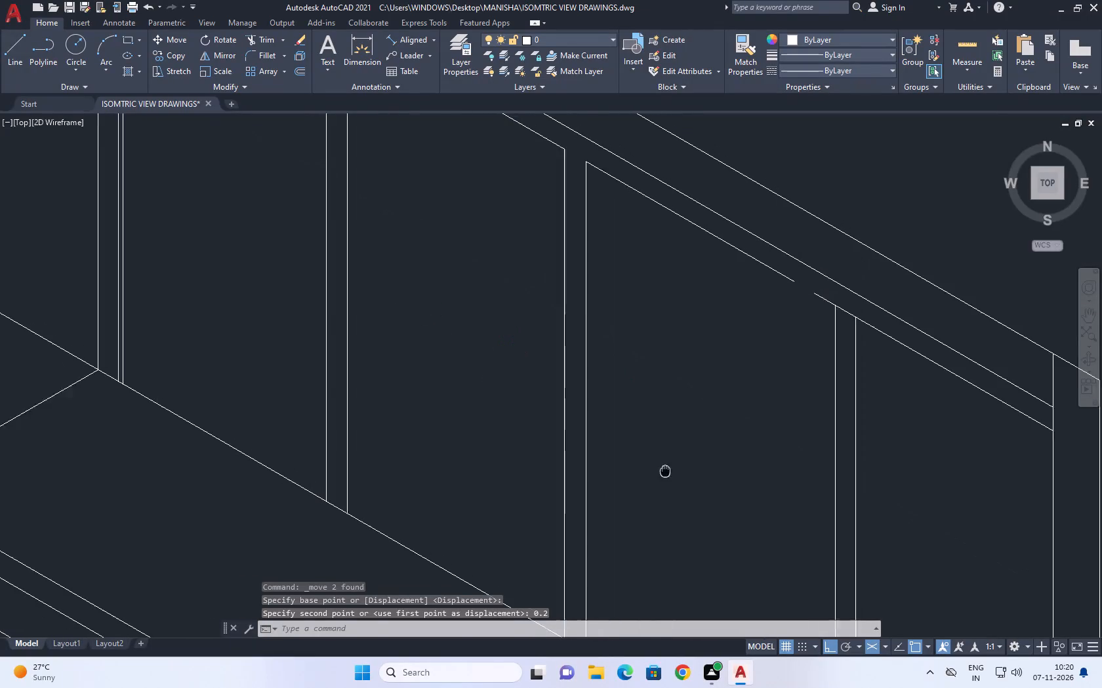
# Move the two verticals of the recessed panel's middle divider 0.2 along the wall toward the corner post.
pyautogui.moveTo(730, 422); pyautogui.dragTo(682, 408)
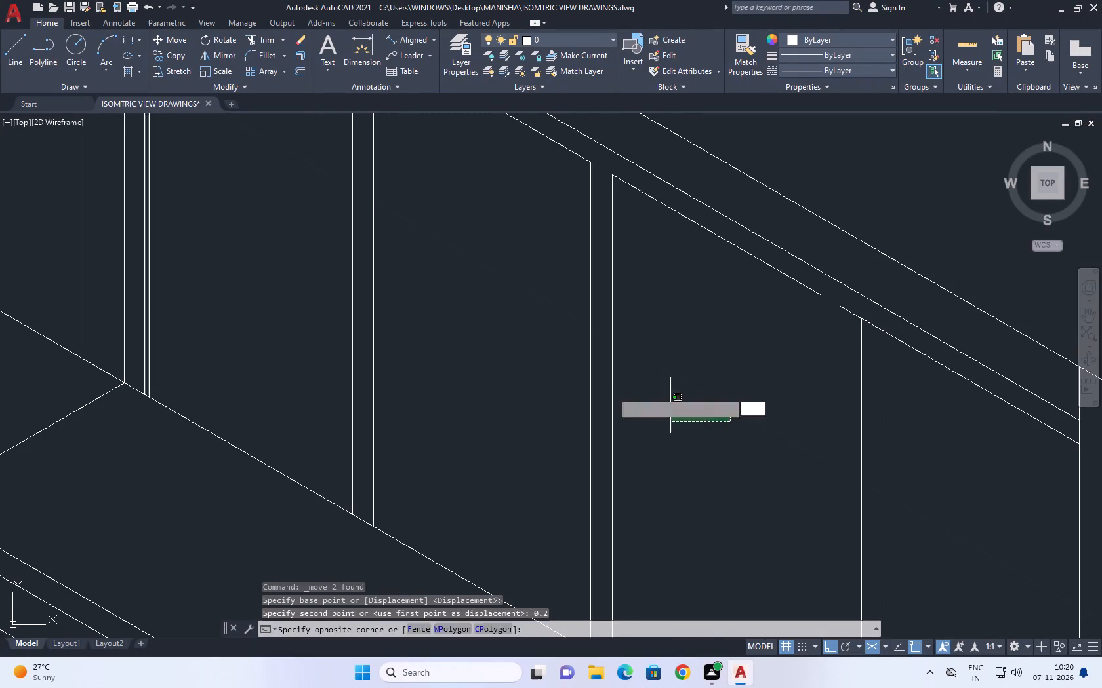
pyautogui.click(501, 368)
pyautogui.scroll(1, 384, 144)
pyautogui.click(154, 37)
pyautogui.scroll(-4, 441, 237)
pyautogui.click(521, 294)
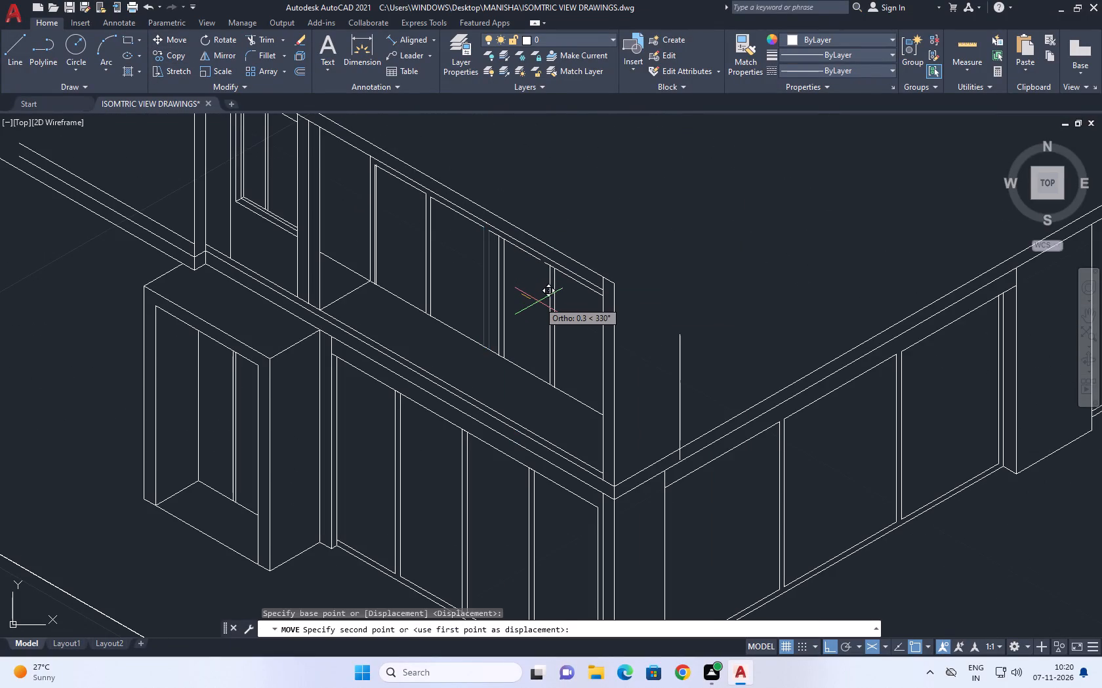
pyautogui.write('0.2')
pyautogui.press('Return')
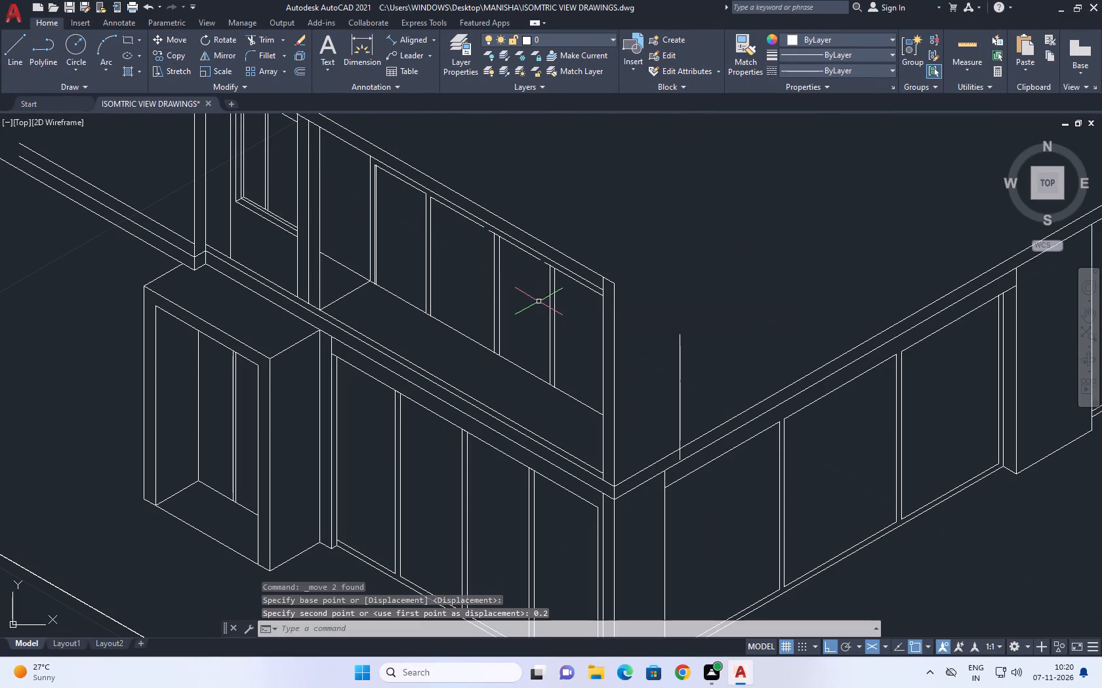
# Move the two verticals of the divider nearest the recess's back corner 0.2 along the wall toward the corner post.
pyautogui.moveTo(481, 298); pyautogui.dragTo(632, 413, button='middle')
pyautogui.moveTo(610, 371); pyautogui.dragTo(601, 372)
pyautogui.click(553, 358)
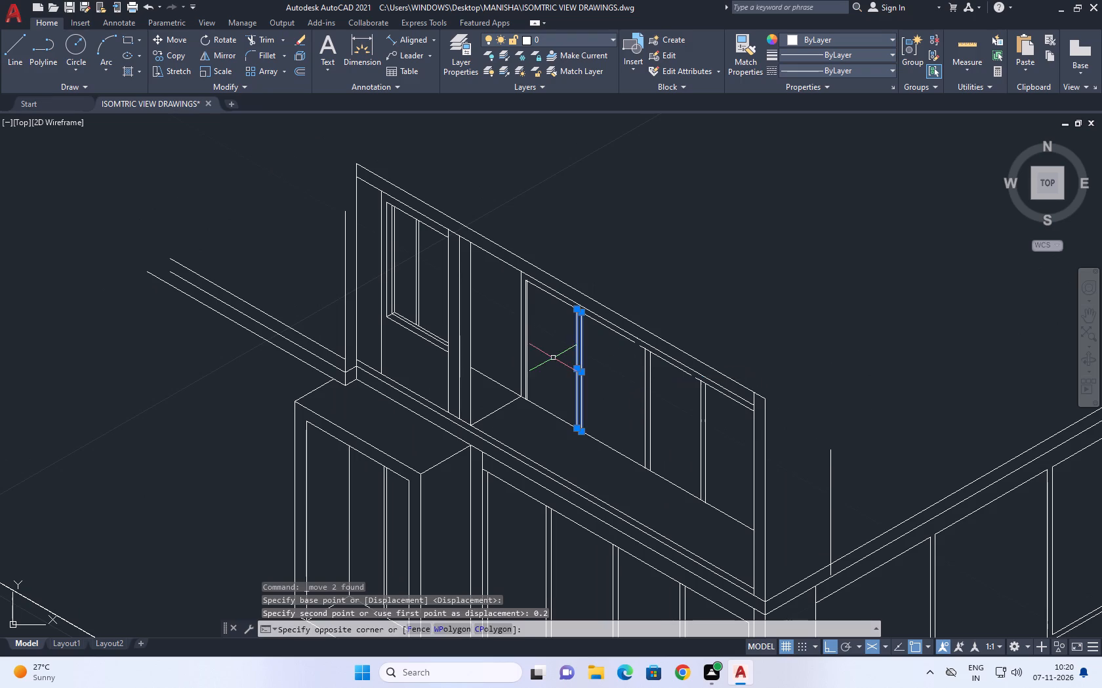
pyautogui.click(179, 41)
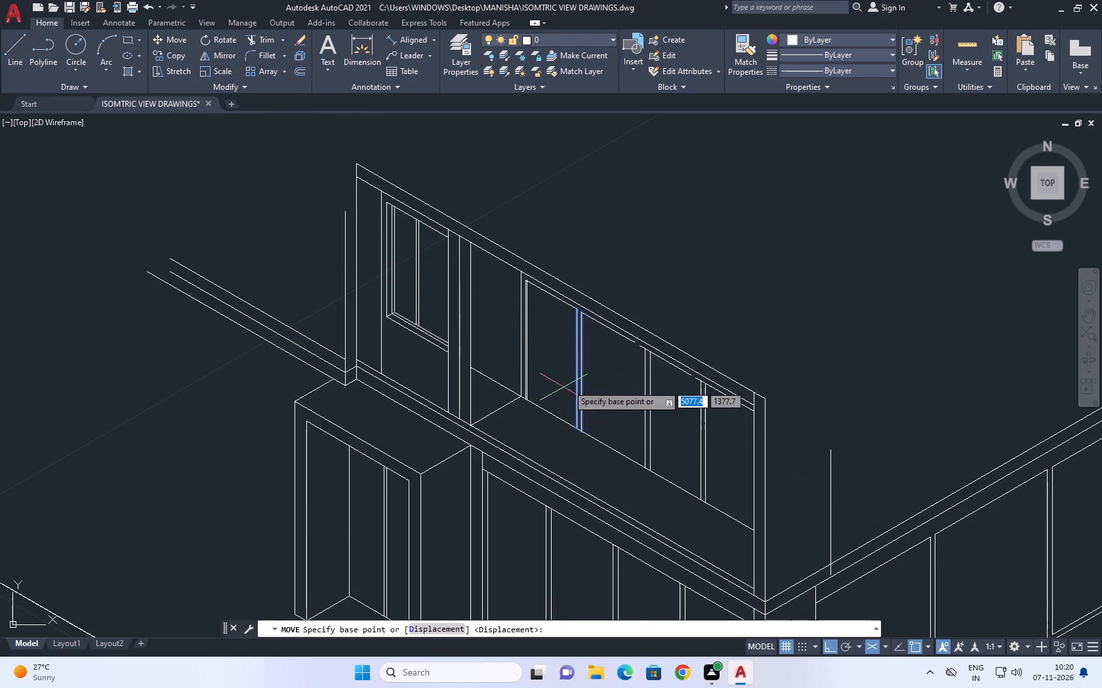
pyautogui.scroll(3, 602, 358)
pyautogui.click(604, 358)
pyautogui.write('0.2')
pyautogui.press('Return')
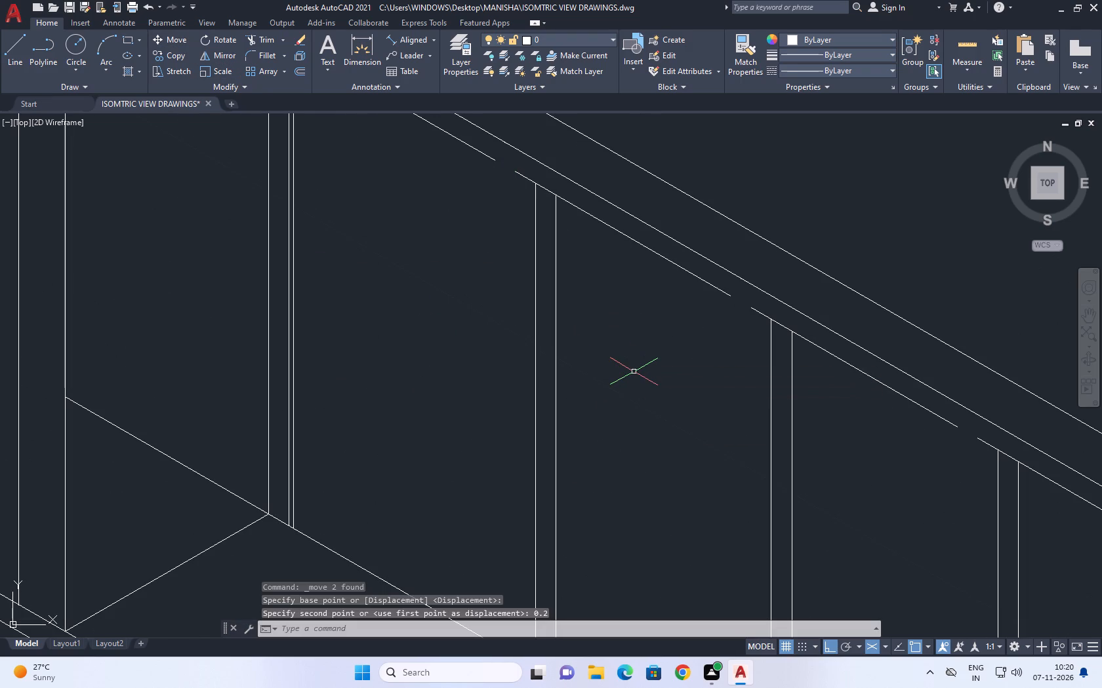
# Fillet each broken segment of the panel's head line to the near vertical of its divider, closing the gaps at all three dividers.
pyautogui.moveTo(577, 231); pyautogui.dragTo(586, 250, button='middle')
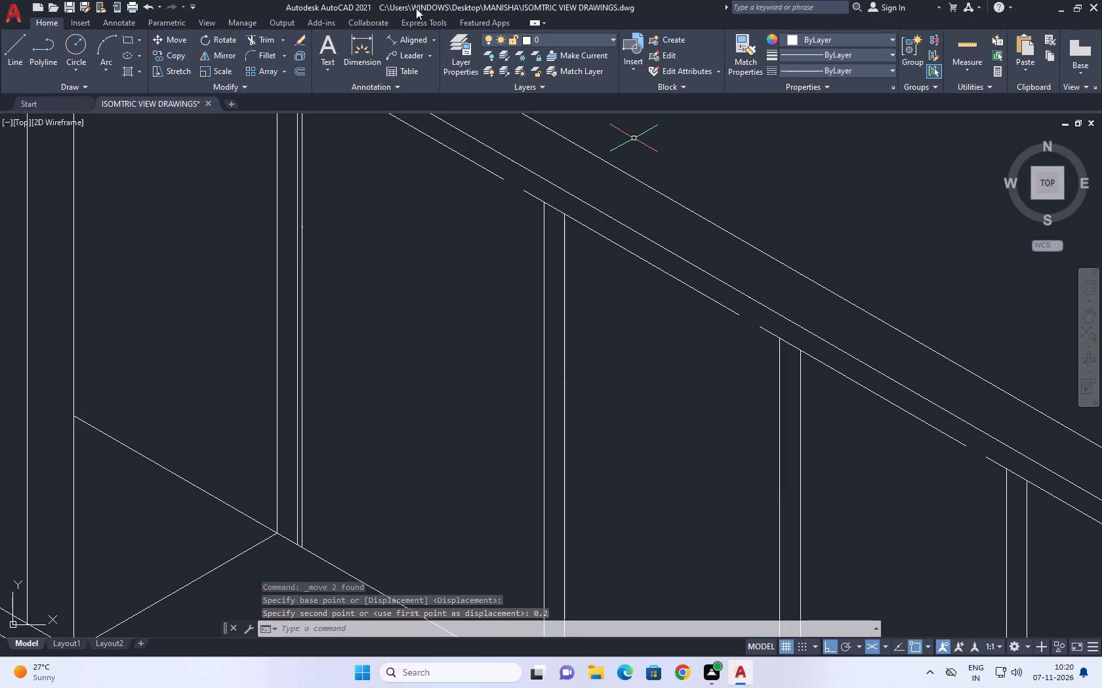
pyautogui.click(265, 54)
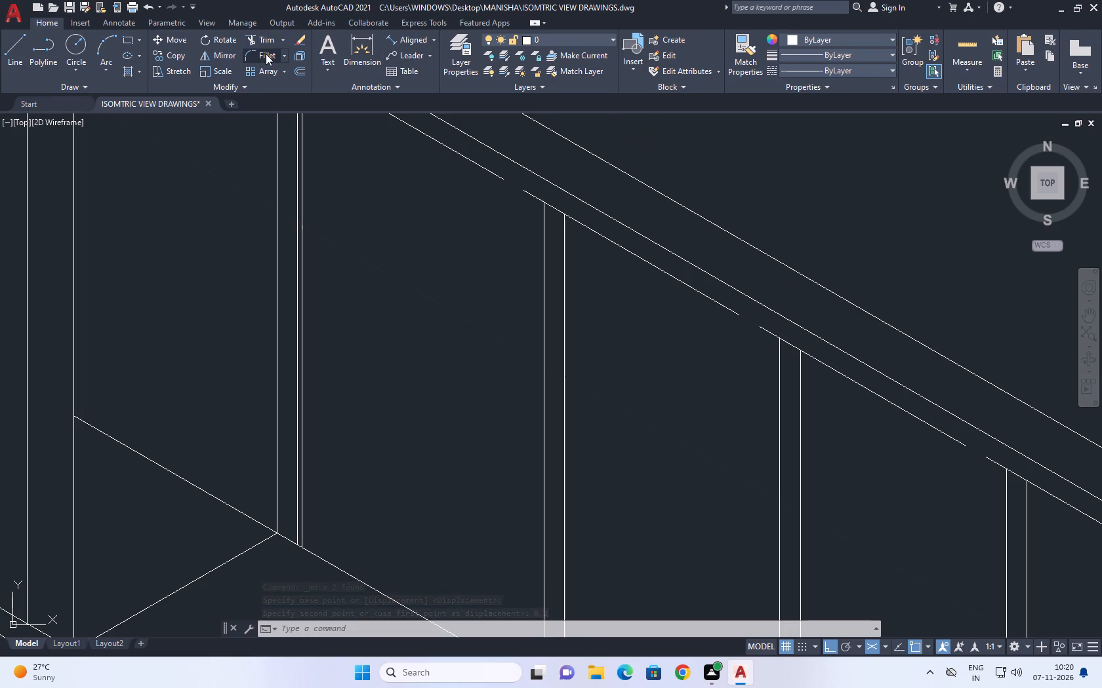
pyautogui.click(494, 178)
pyautogui.click(499, 176)
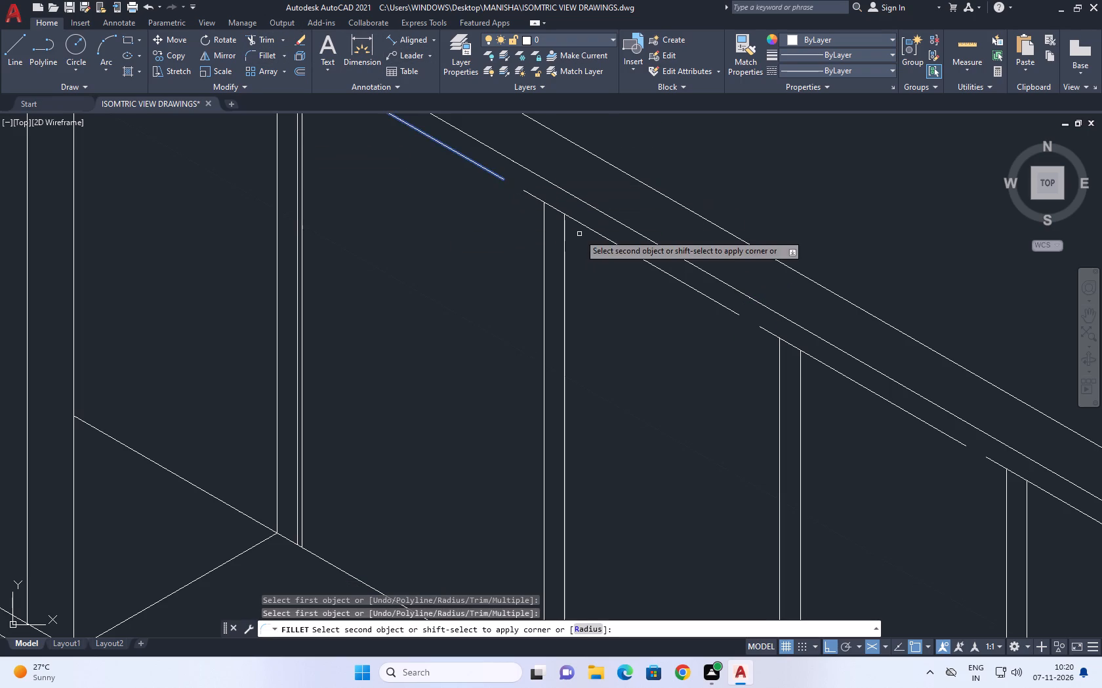
pyautogui.click(545, 220)
pyautogui.moveTo(694, 302); pyautogui.dragTo(603, 229, button='middle')
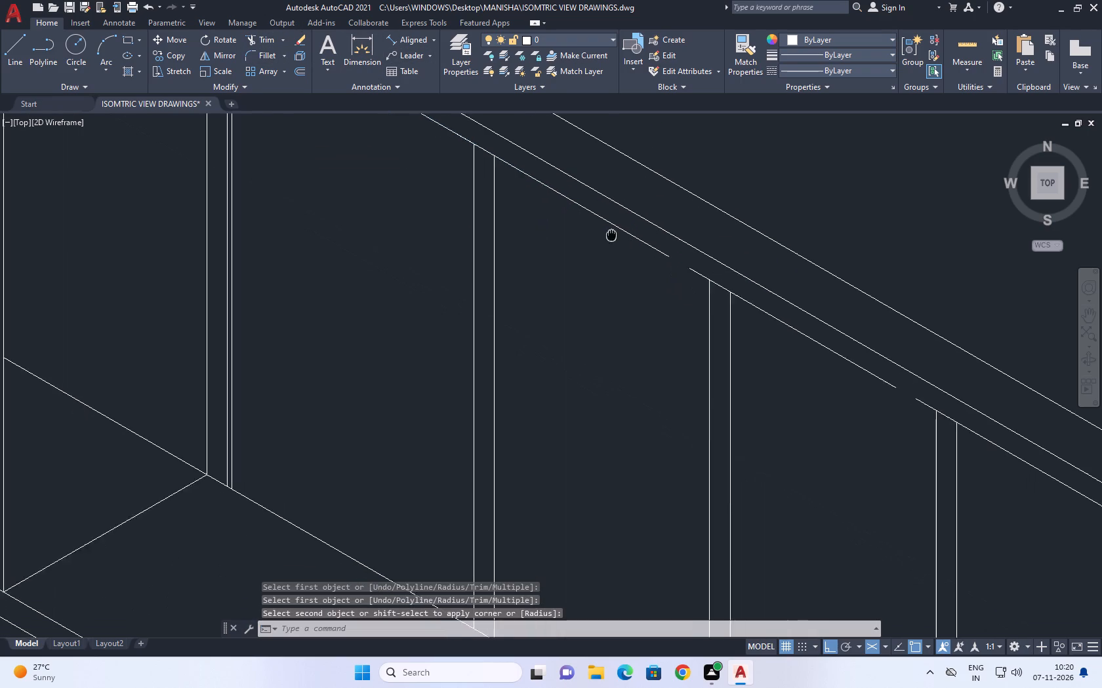
pyautogui.rightClick(715, 193)
pyautogui.click(781, 200)
pyautogui.click(635, 233)
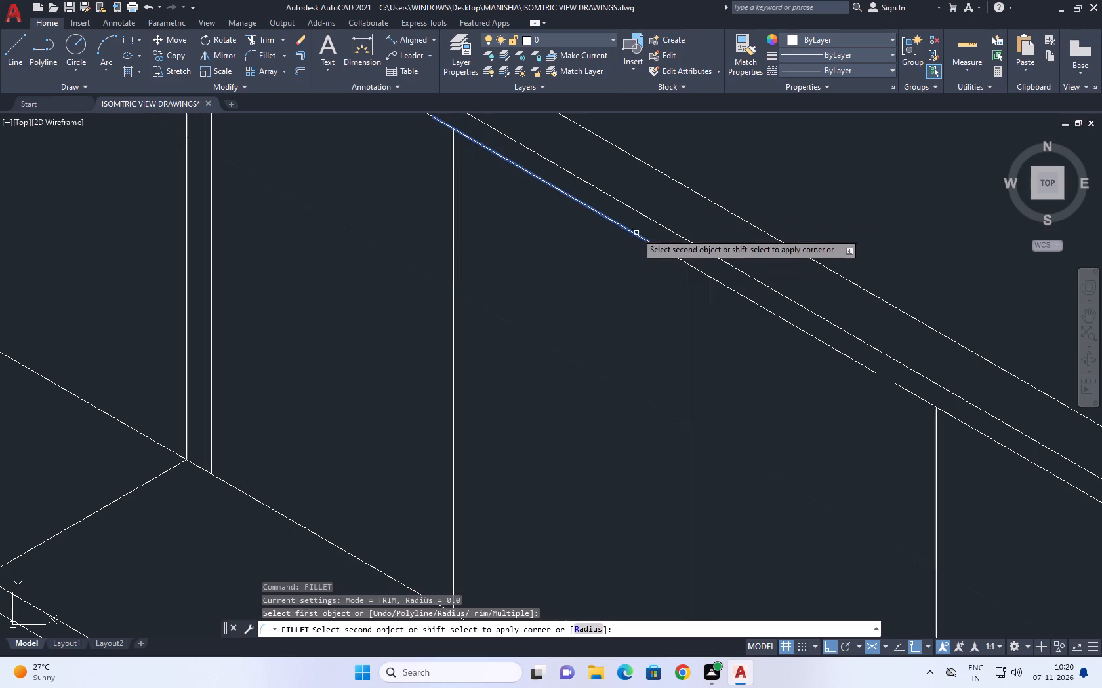
pyautogui.click(689, 283)
pyautogui.rightClick(770, 201)
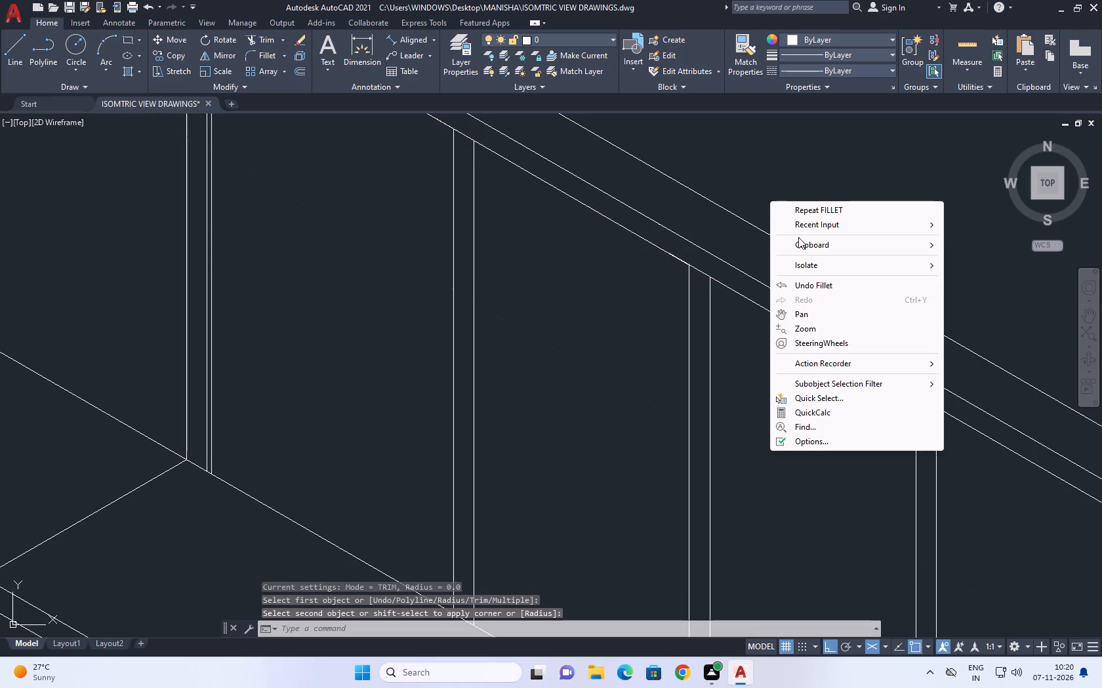
pyautogui.click(823, 212)
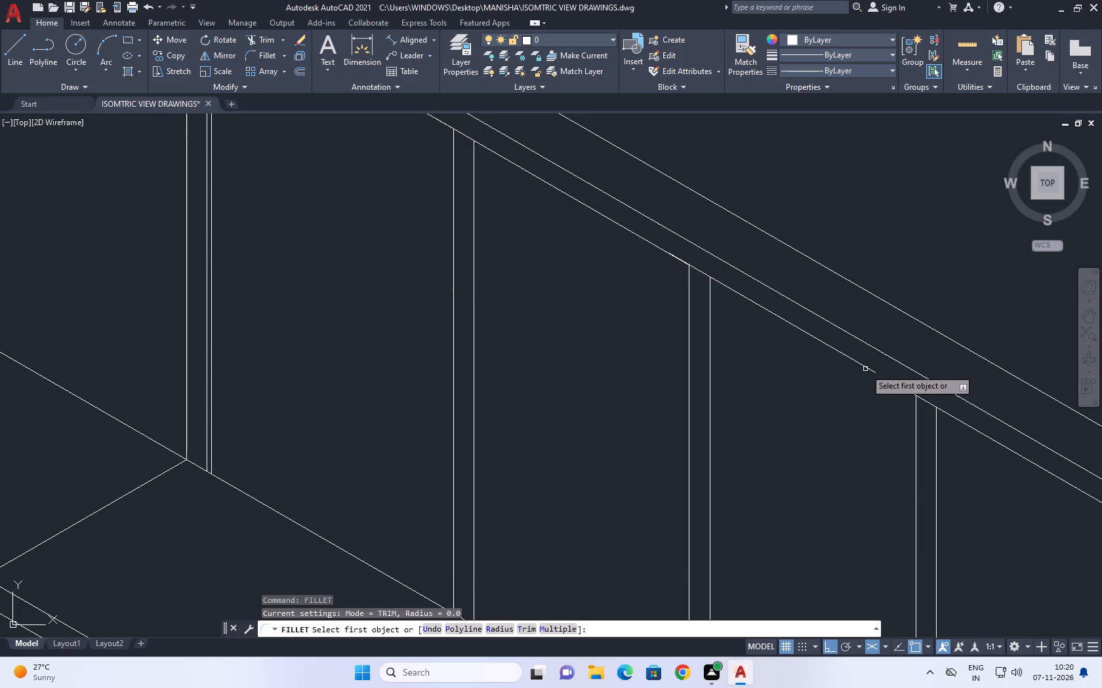
pyautogui.click(865, 369)
pyautogui.click(916, 412)
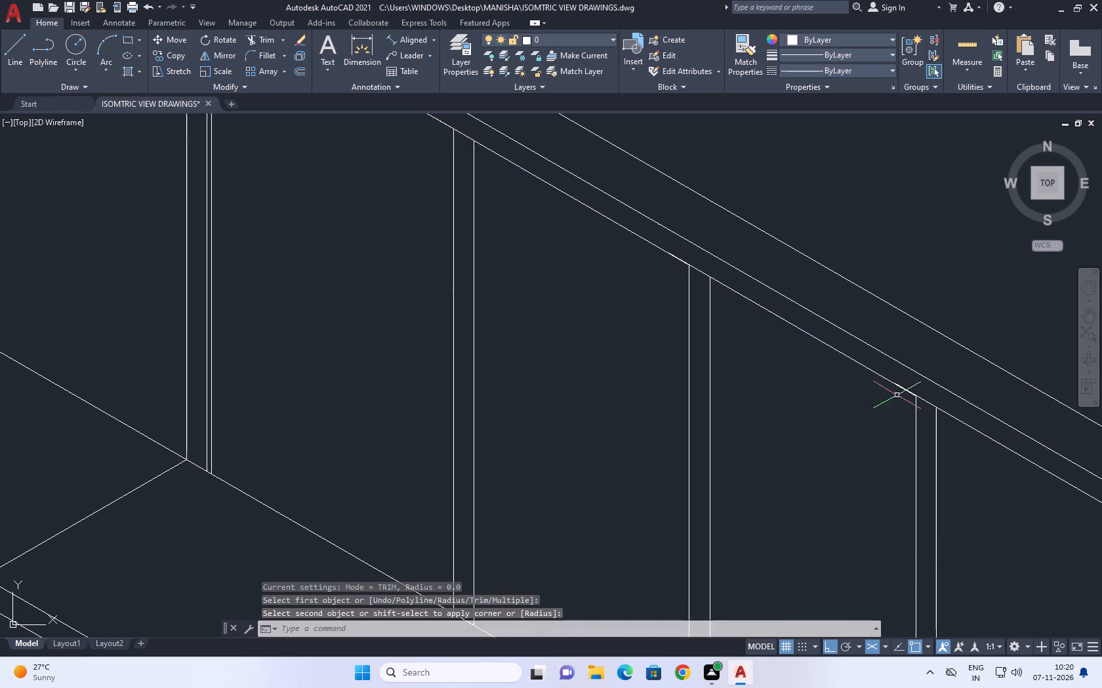
# Trim the head line pieces between the verticals and the overlapping stubs beside them at all three dividers.
pyautogui.scroll(-1, 739, 317)
pyautogui.moveTo(872, 354); pyautogui.dragTo(815, 334, button='middle')
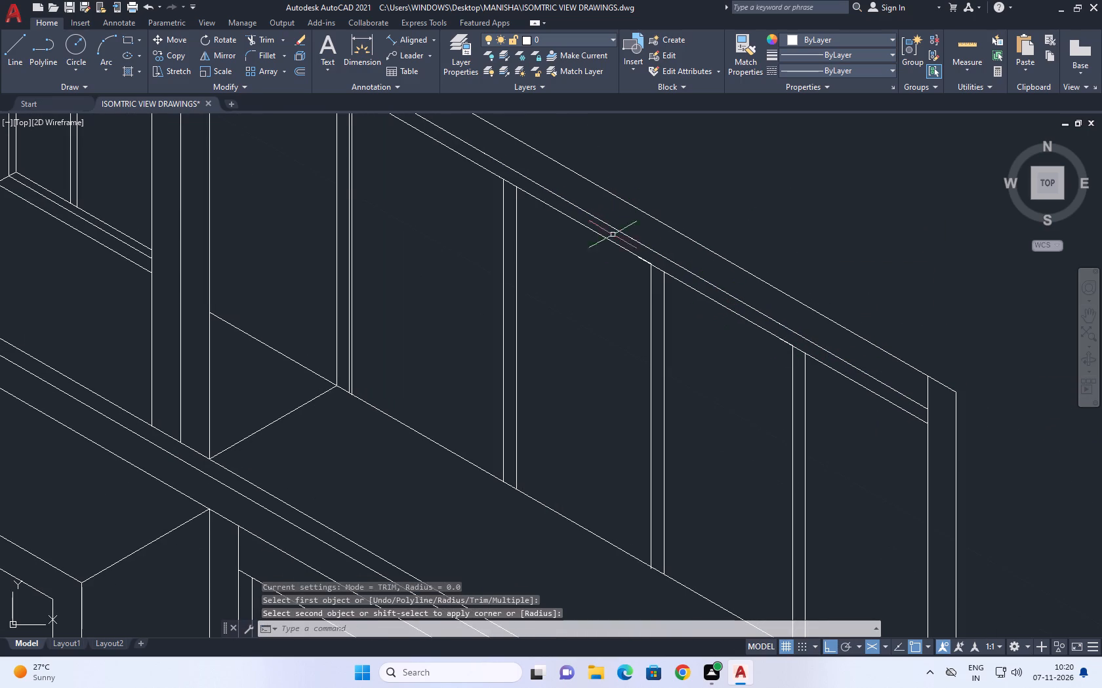
pyautogui.scroll(1, 653, 257)
pyautogui.click(588, 199)
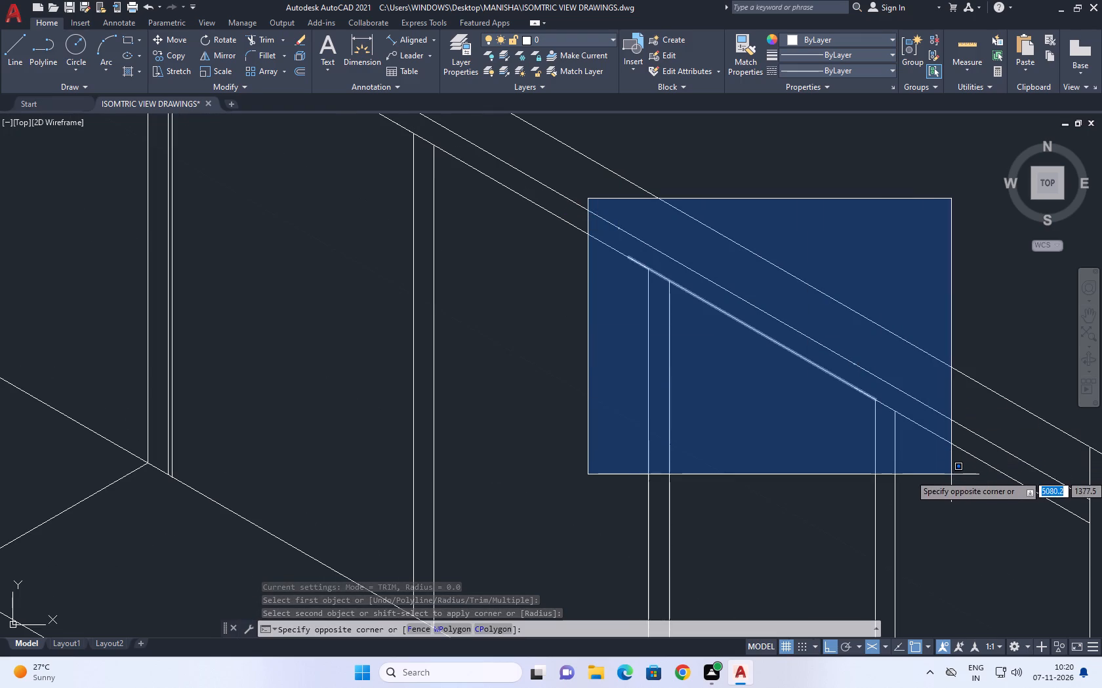
pyautogui.click(769, 217)
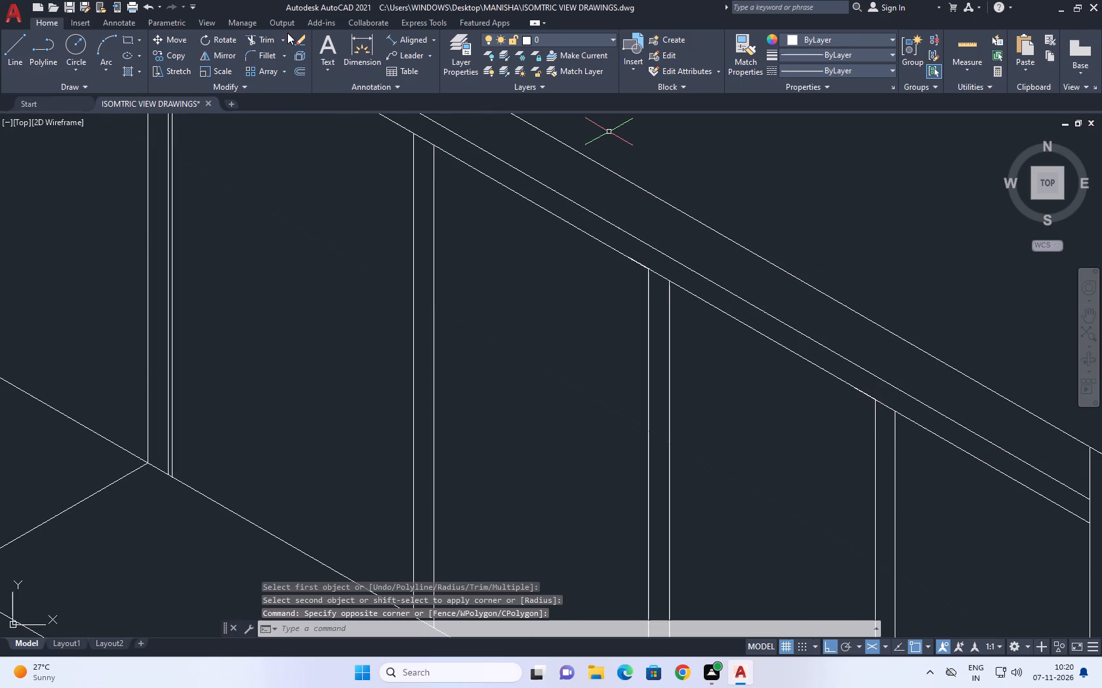
pyautogui.click(270, 37)
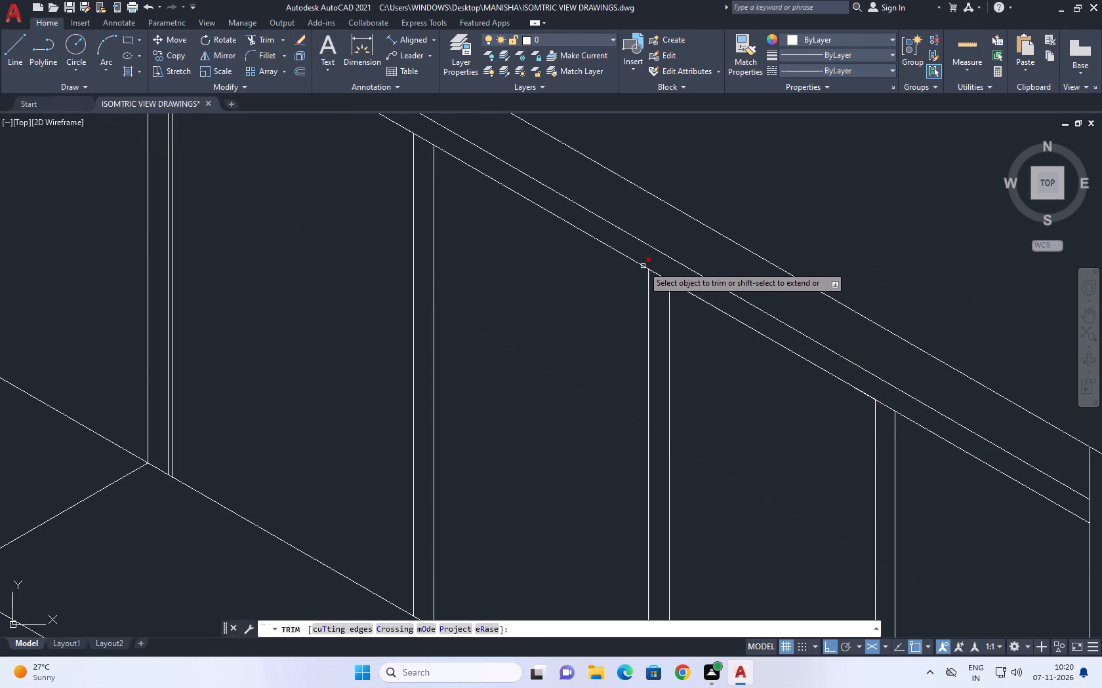
pyautogui.click(643, 266)
pyautogui.click(658, 275)
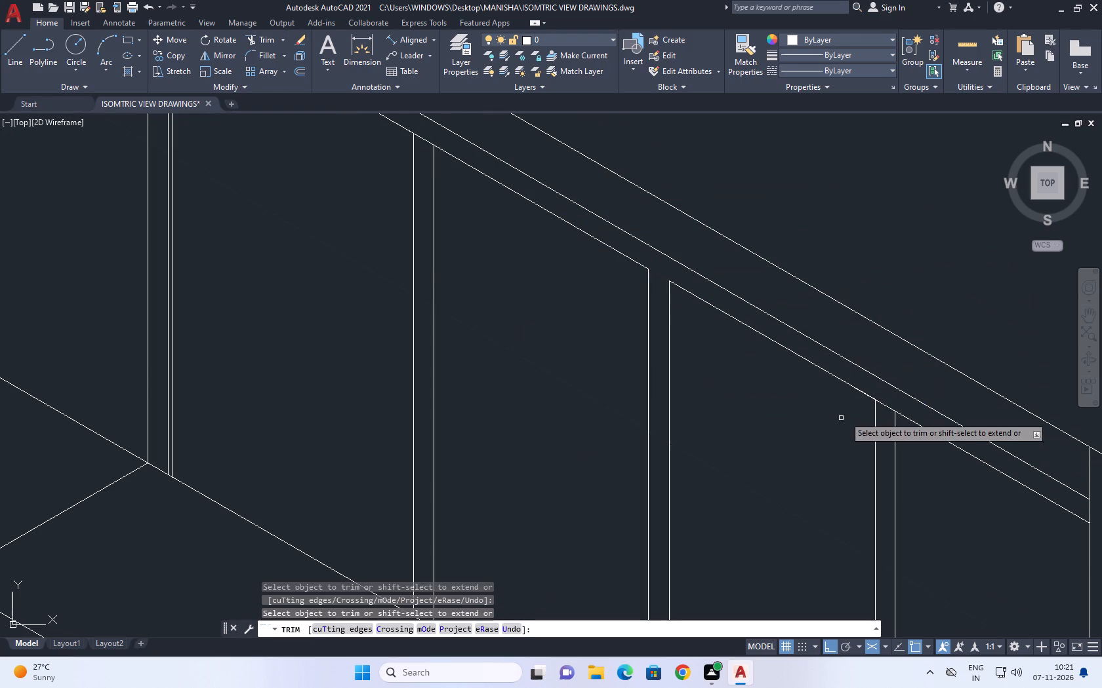
pyautogui.click(888, 408)
pyautogui.click(867, 396)
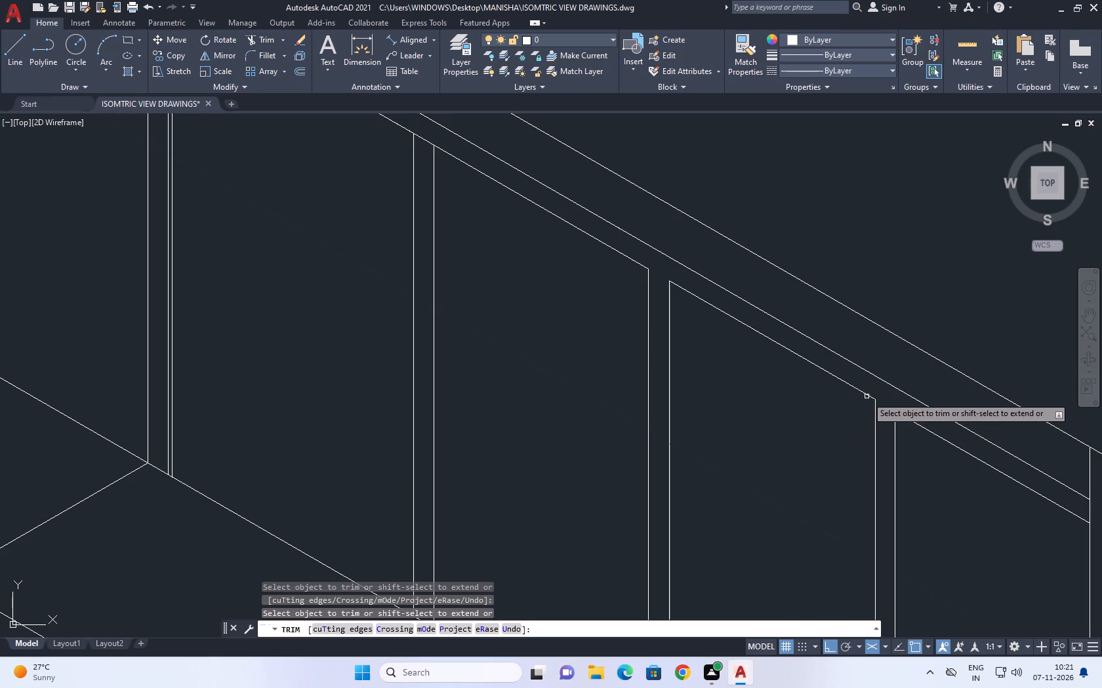
pyautogui.scroll(-1, 765, 397)
pyautogui.scroll(2, 534, 234)
pyautogui.click(544, 223)
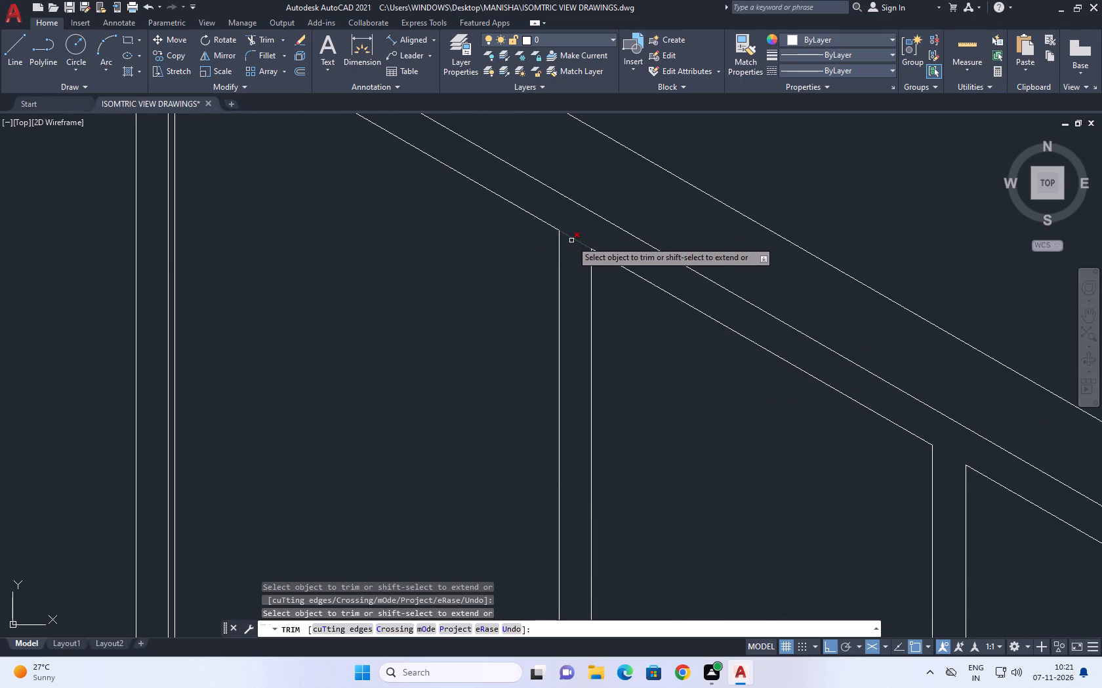
pyautogui.click(571, 240)
pyautogui.rightClick(649, 218)
pyautogui.click(697, 244)
# Move the three verticals at the recess's back corner about 0.2 along the wall toward the corner post.
pyautogui.scroll(-3, 615, 356)
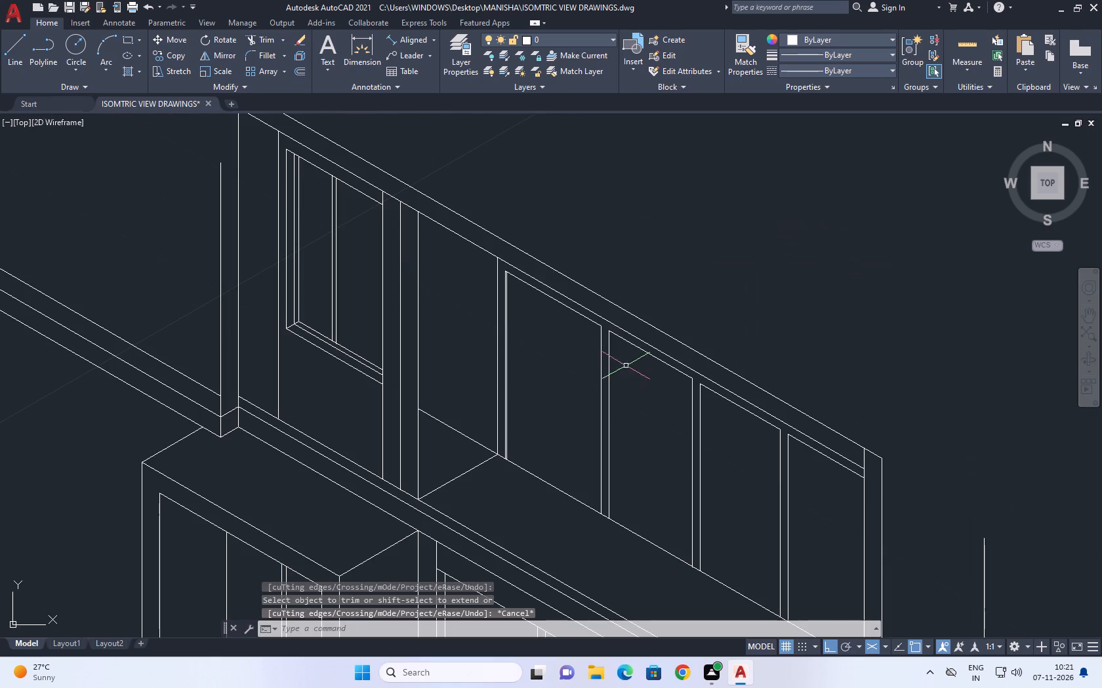
pyautogui.moveTo(649, 482); pyautogui.dragTo(676, 475, button='middle')
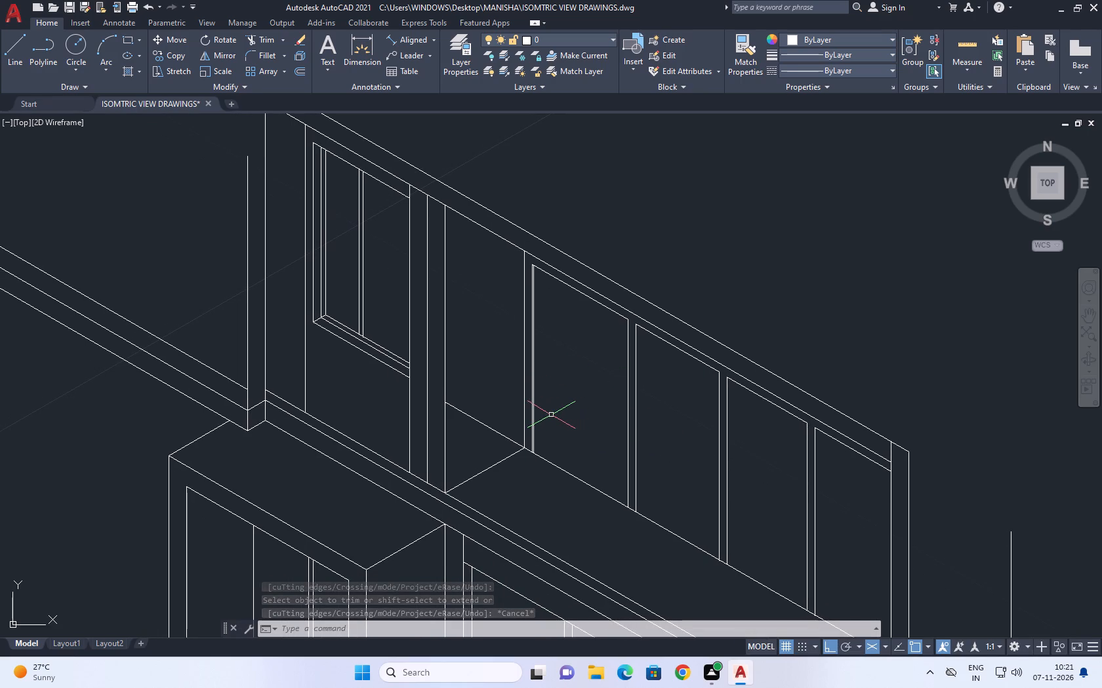
pyautogui.scroll(1, 532, 378)
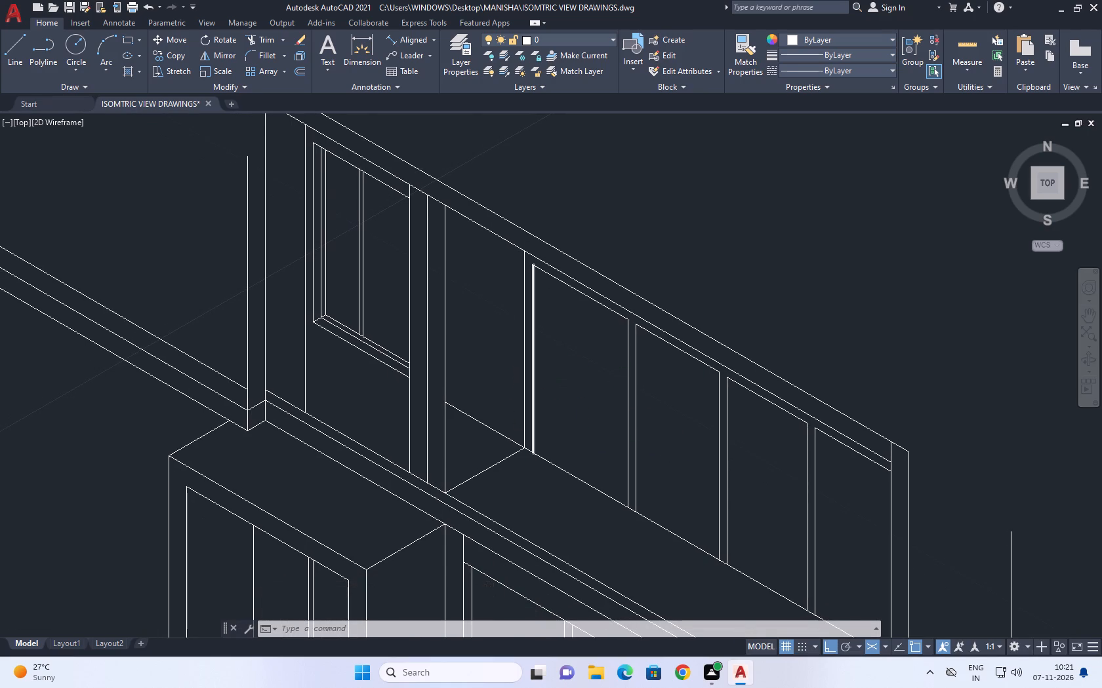
pyautogui.click(543, 368)
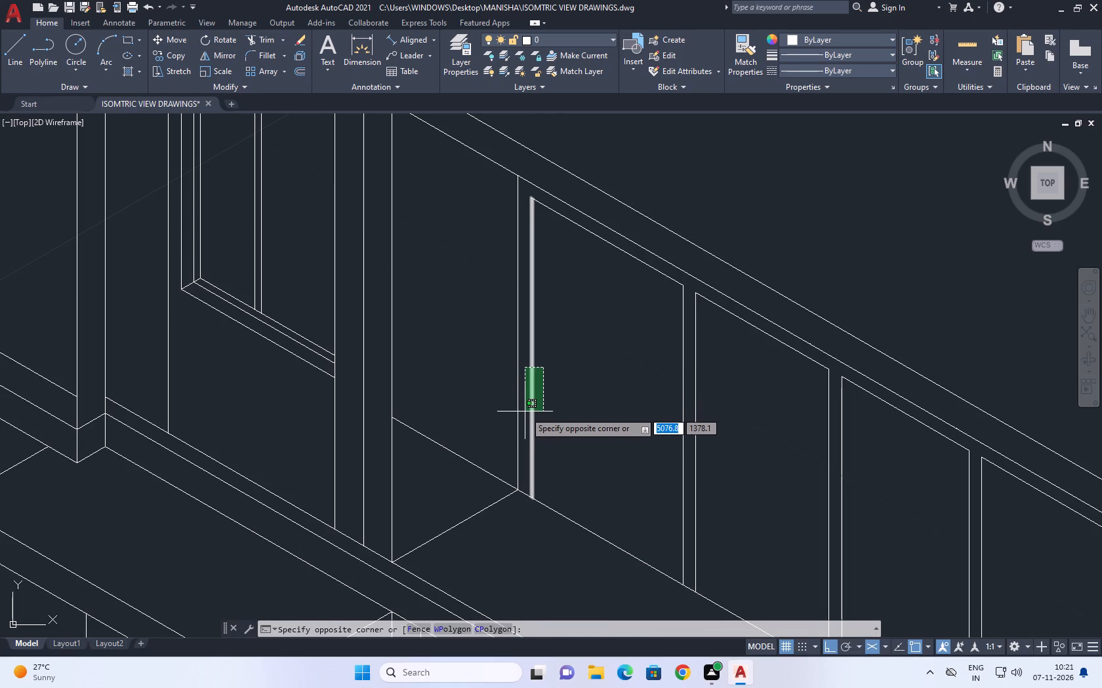
pyautogui.click(508, 415)
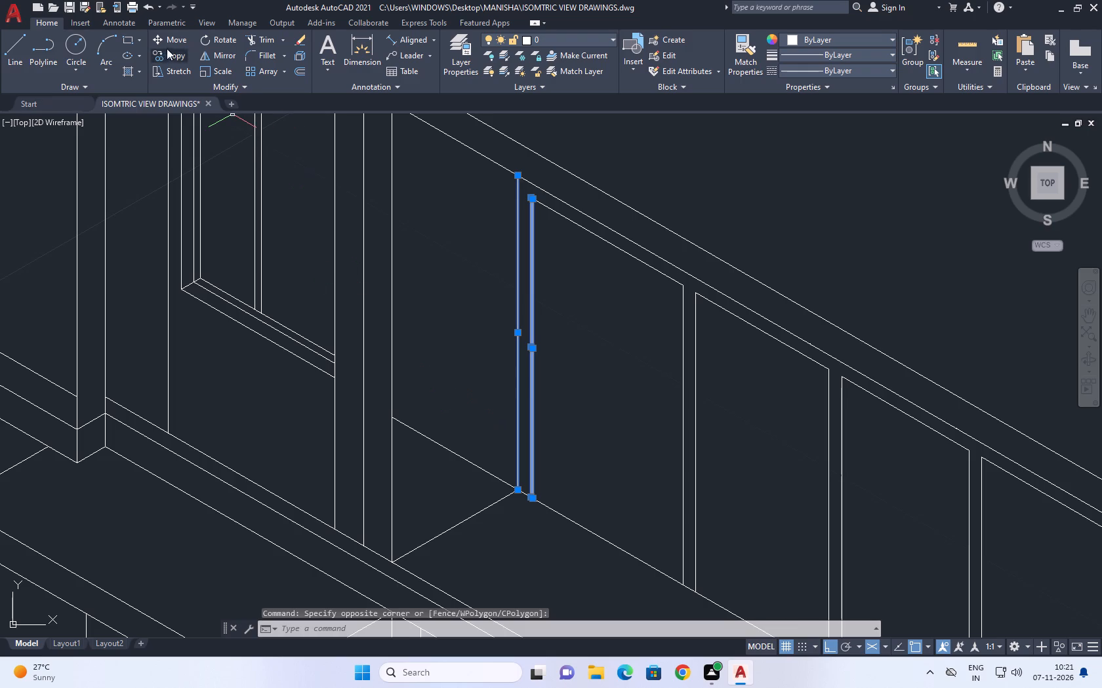
pyautogui.click(176, 39)
pyautogui.click(757, 502)
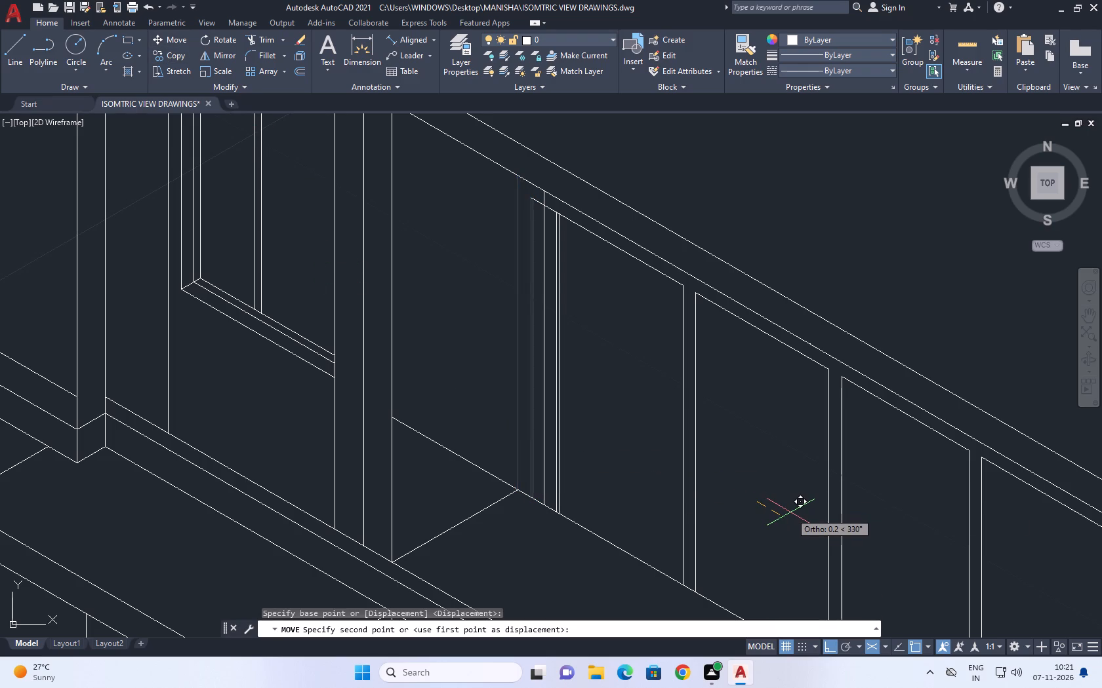
pyautogui.click(790, 512)
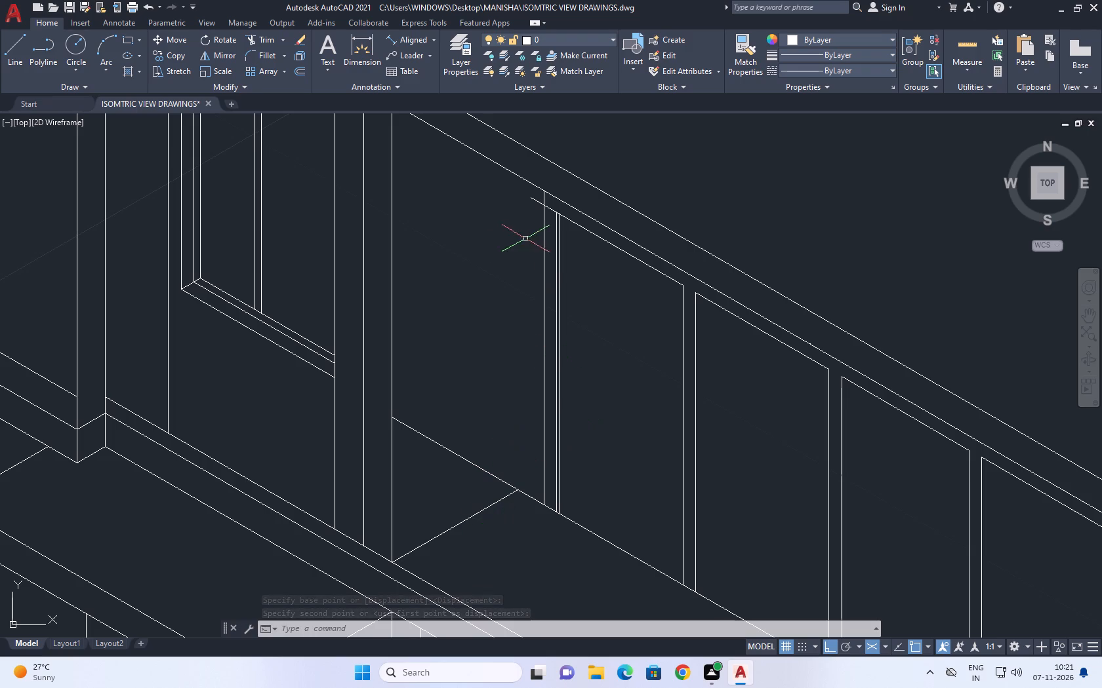
# Move the two verticals of the divider nearest the corner post 0.2 along the wall toward the post.
pyautogui.scroll(1, 535, 204)
pyautogui.scroll(-5, 539, 208)
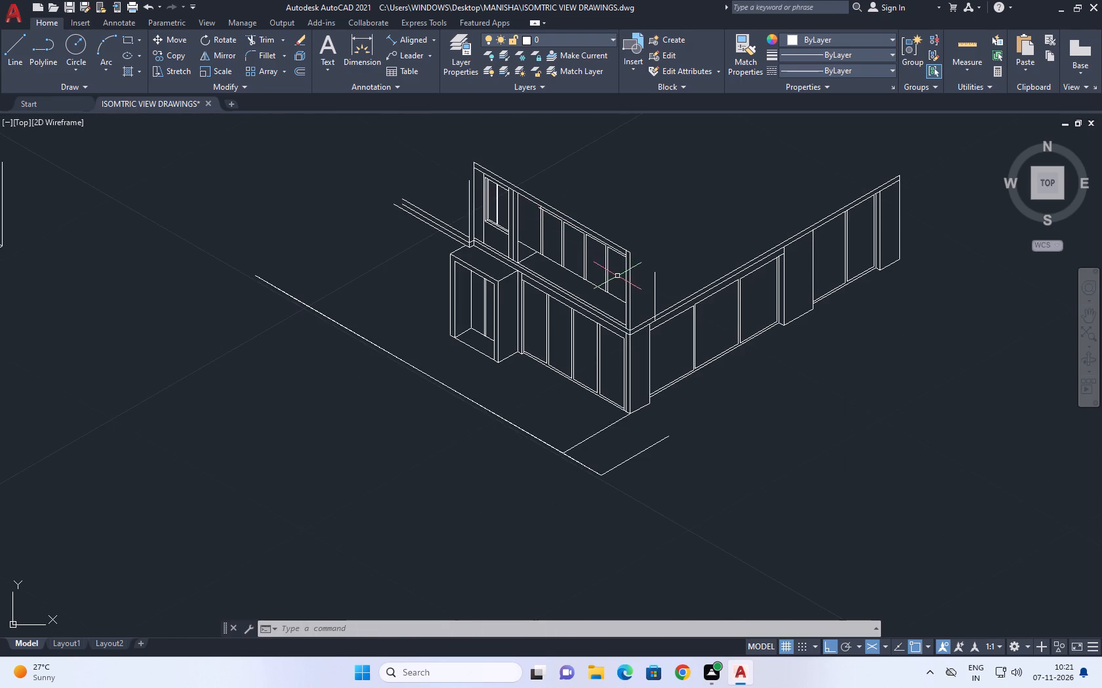
pyautogui.scroll(4, 615, 278)
pyautogui.click(605, 266)
pyautogui.click(548, 229)
pyautogui.moveTo(593, 338); pyautogui.dragTo(599, 354, button='middle')
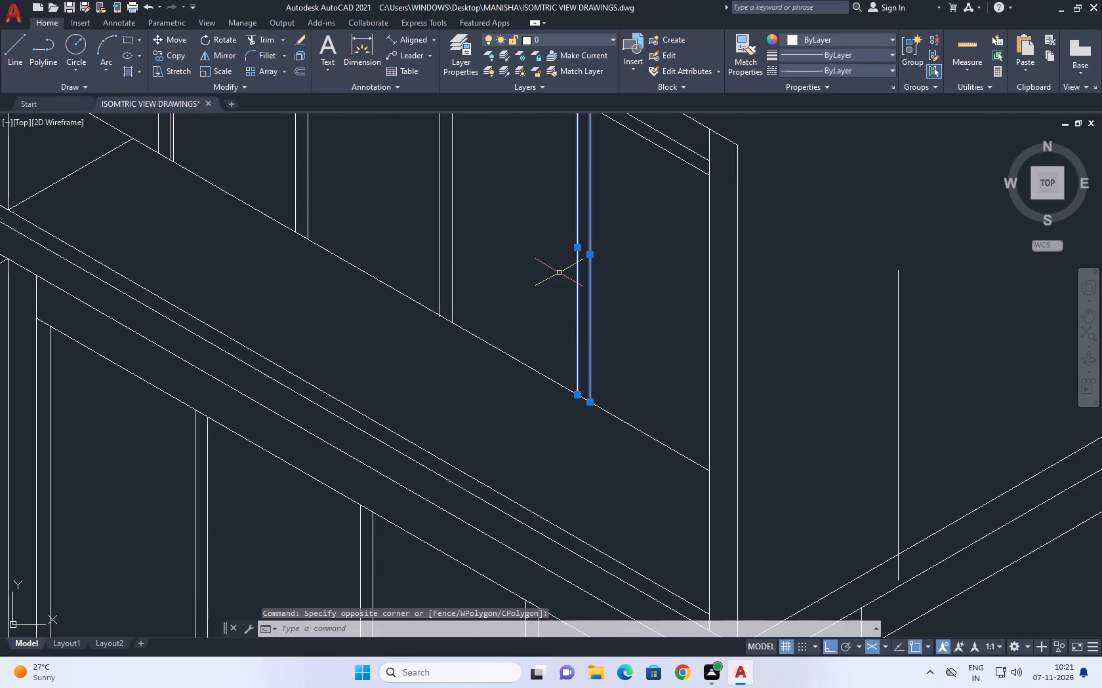
pyautogui.moveTo(567, 292); pyautogui.dragTo(626, 401, button='middle')
pyautogui.click(178, 42)
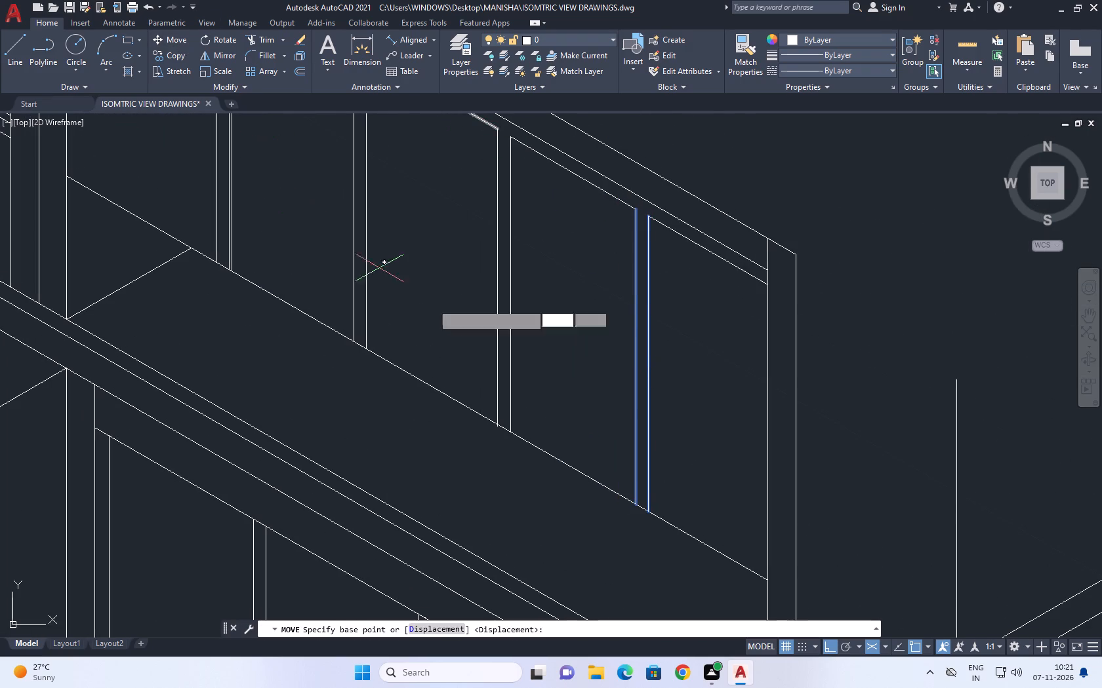
pyautogui.click(718, 387)
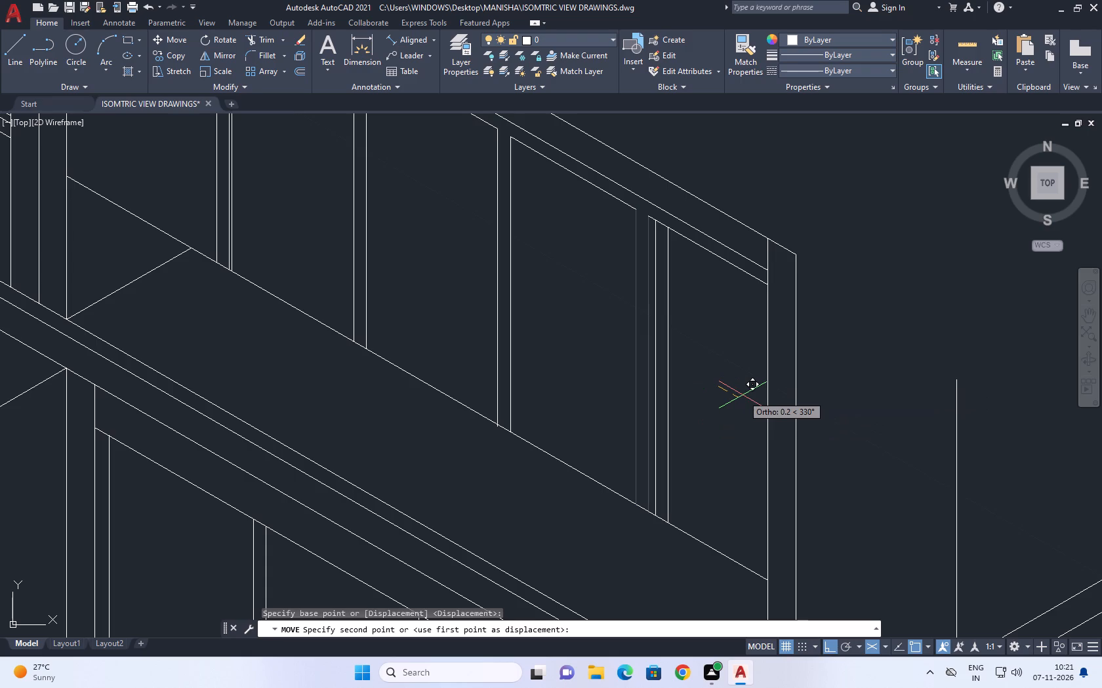
pyautogui.write('0.2')
pyautogui.press('Return')
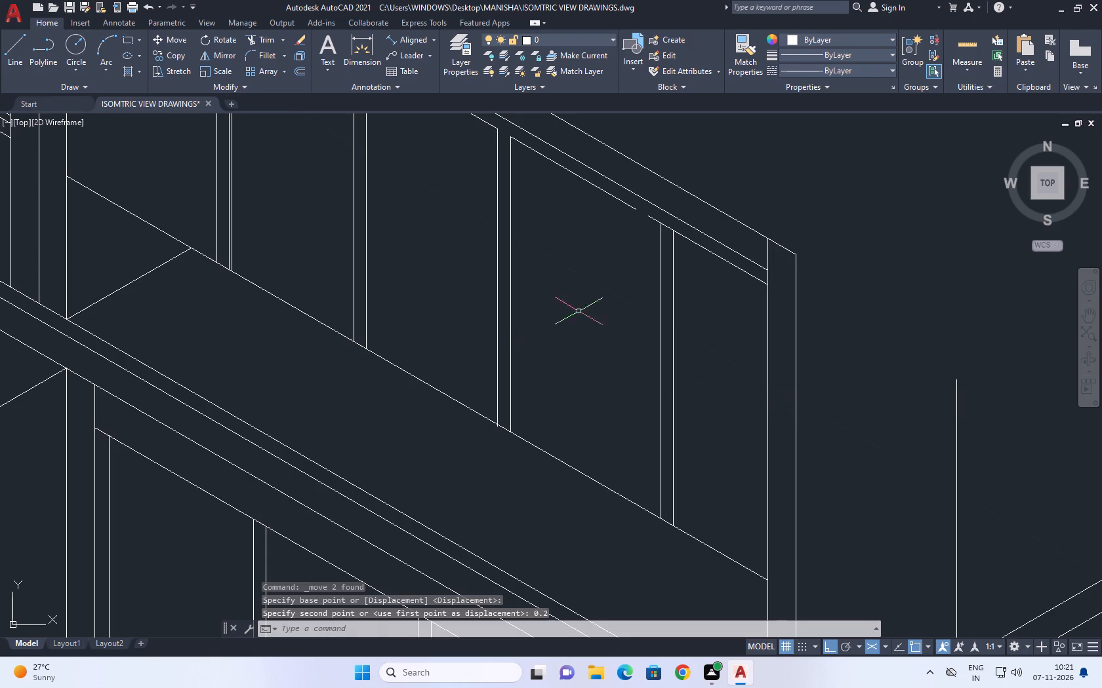
# Move the two verticals of the middle divider another 0.2 along the wall toward the corner post.
pyautogui.moveTo(587, 310); pyautogui.dragTo(564, 306)
pyautogui.moveTo(460, 310); pyautogui.dragTo(453, 311)
pyautogui.click(173, 37)
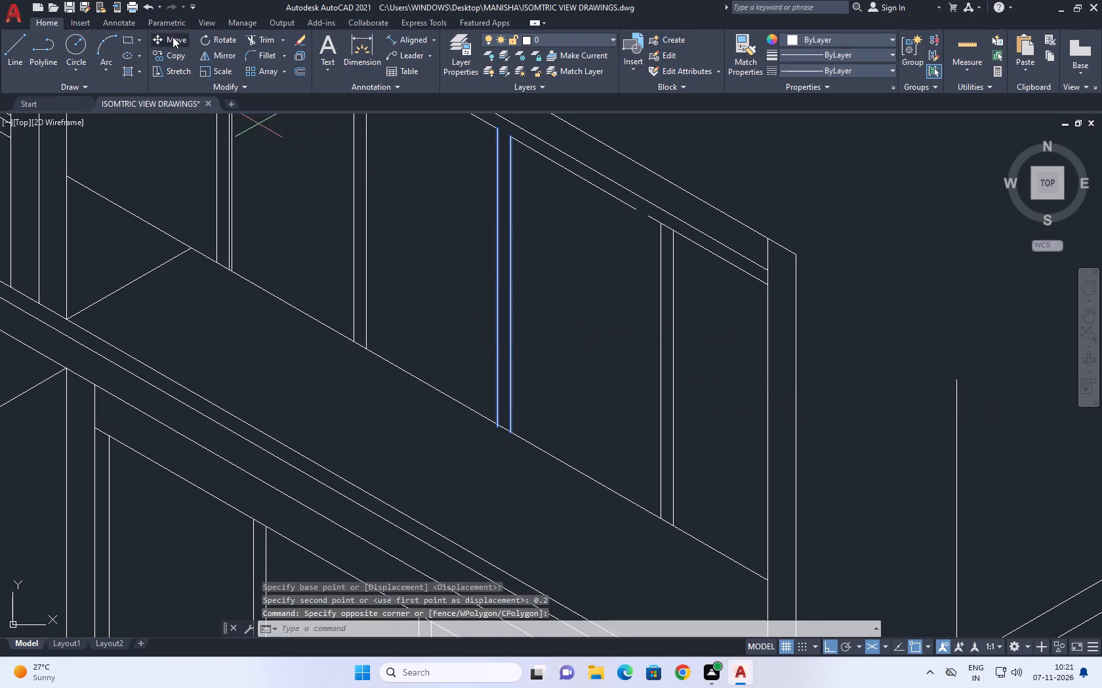
pyautogui.click(550, 327)
pyautogui.write('0.2')
pyautogui.press('Return')
pyautogui.moveTo(587, 347); pyautogui.dragTo(768, 379, button='middle')
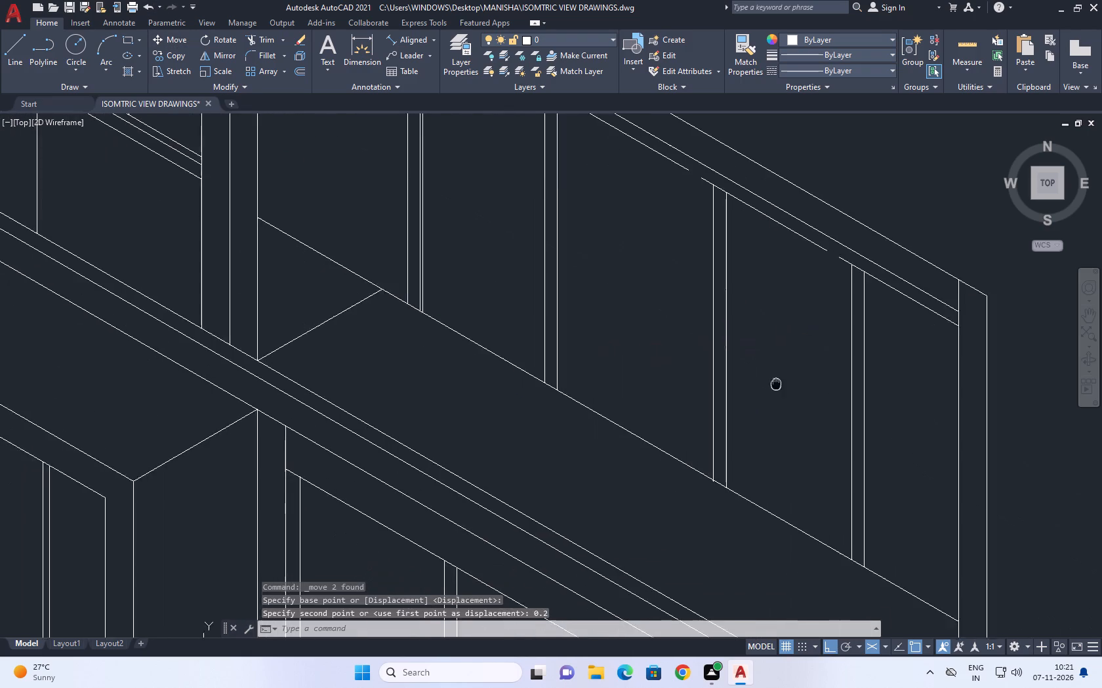
# Move the two verticals of the divider nearest the recess's back corner 0.2 along the wall toward the corner post.
pyautogui.moveTo(653, 335); pyautogui.dragTo(645, 437, button='middle')
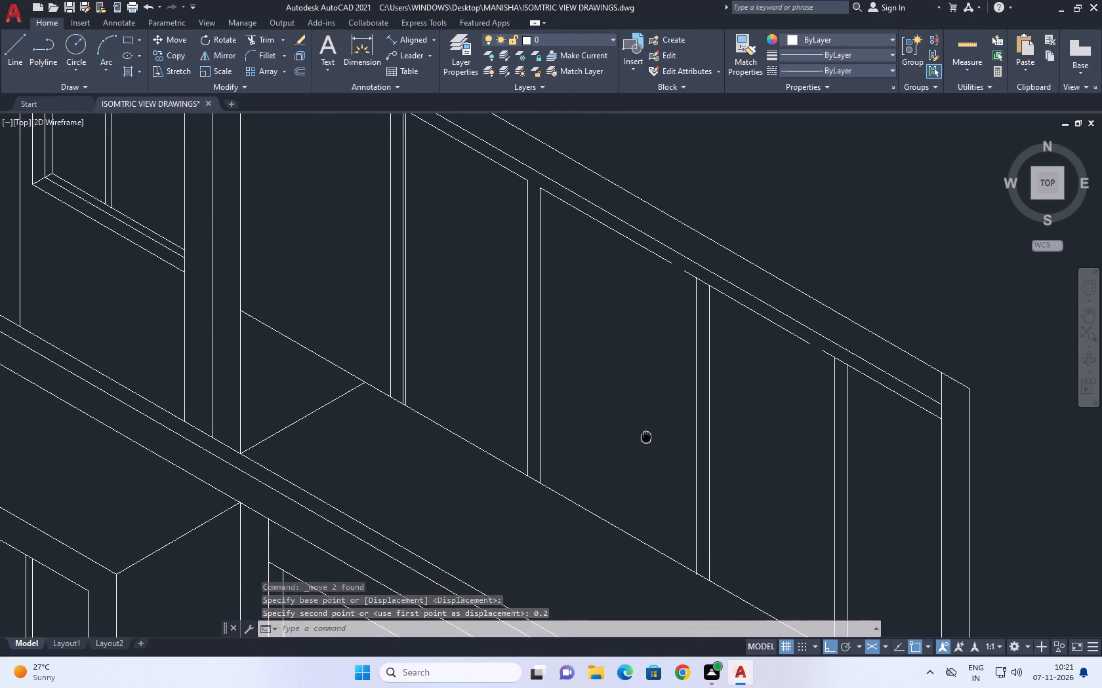
pyautogui.moveTo(645, 437); pyautogui.dragTo(619, 385, button='middle')
pyautogui.scroll(-2, 619, 385)
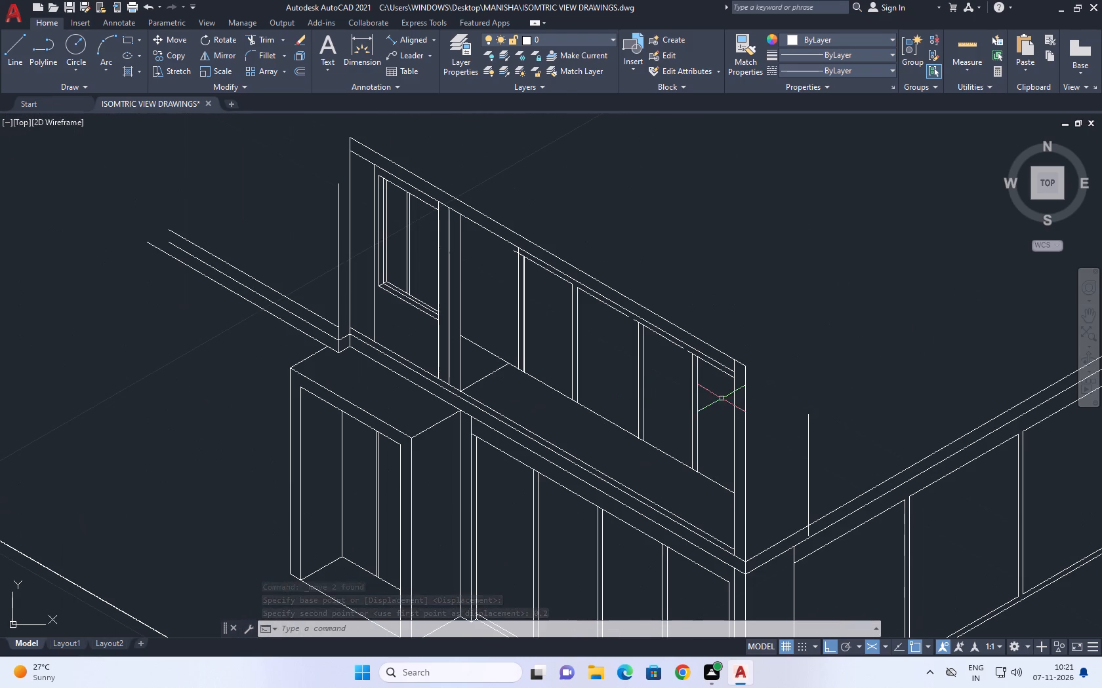
pyautogui.click(610, 357)
pyautogui.click(559, 343)
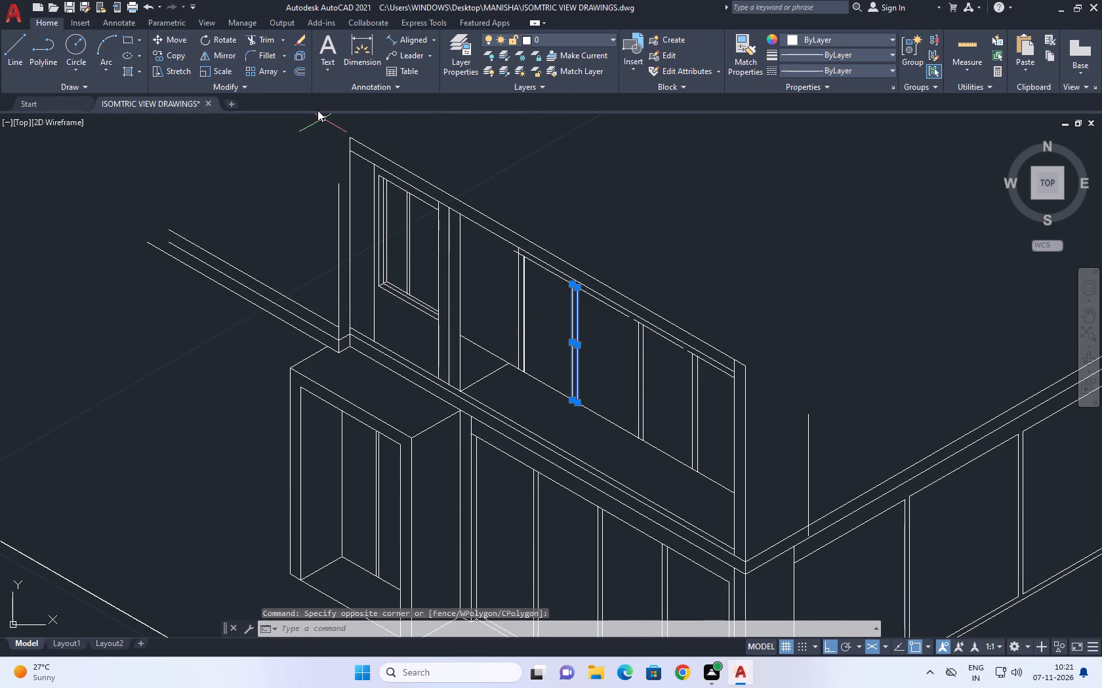
pyautogui.click(179, 39)
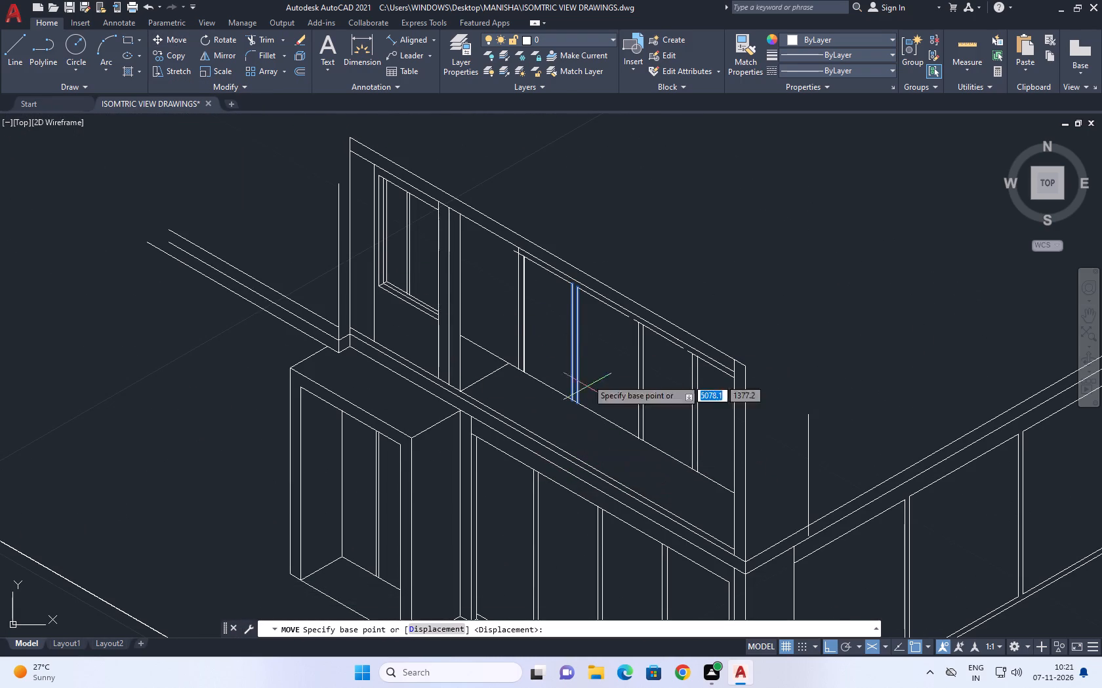
pyautogui.scroll(3, 587, 349)
pyautogui.click(643, 368)
pyautogui.write('0.2')
pyautogui.press('Return')
# Move the three verticals at the recess's back corner another 0.2 along the wall toward the corner post.
pyautogui.scroll(-4, 738, 392)
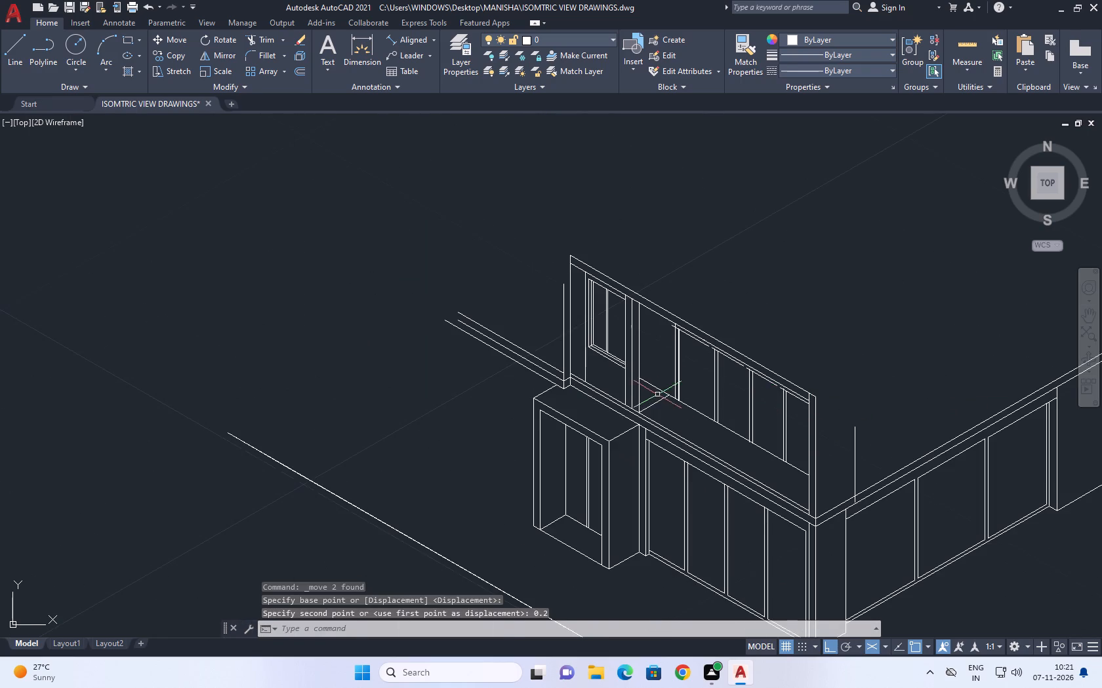
pyautogui.scroll(3, 657, 393)
pyautogui.click(750, 297)
pyautogui.click(678, 263)
pyautogui.moveTo(729, 270); pyautogui.dragTo(680, 338, button='middle')
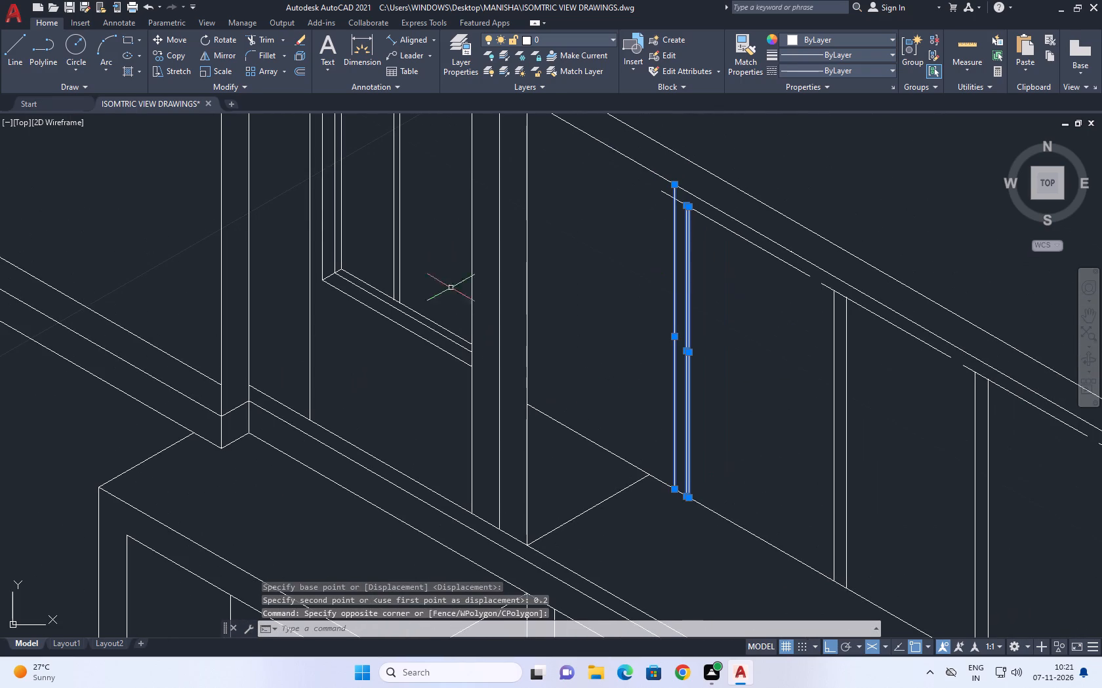
pyautogui.click(188, 39)
pyautogui.click(794, 353)
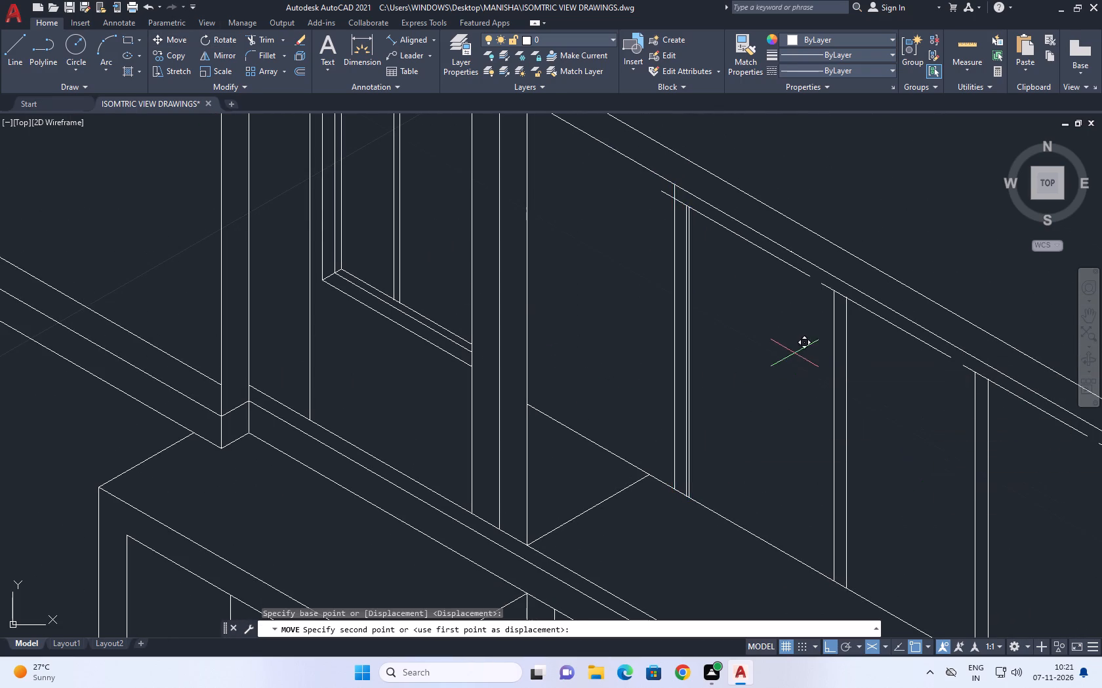
pyautogui.write('0.2')
pyautogui.press('Return')
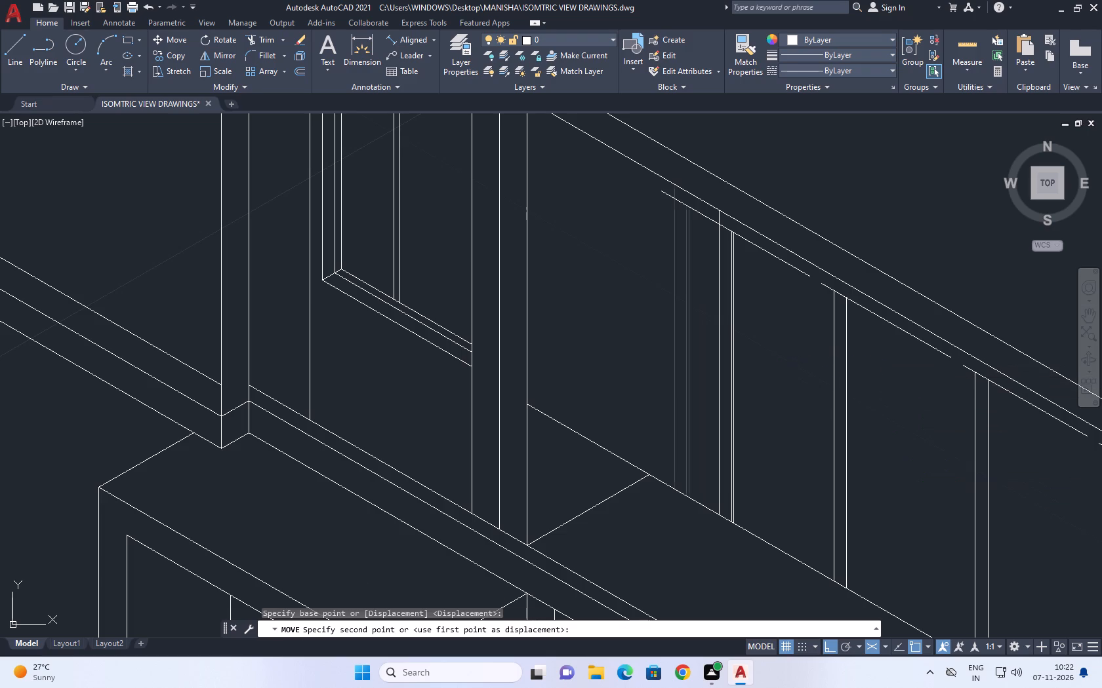
# Move the two verticals of the divider nearest the corner post 0.1 along the wall, away from the post.
pyautogui.scroll(-3, 745, 349)
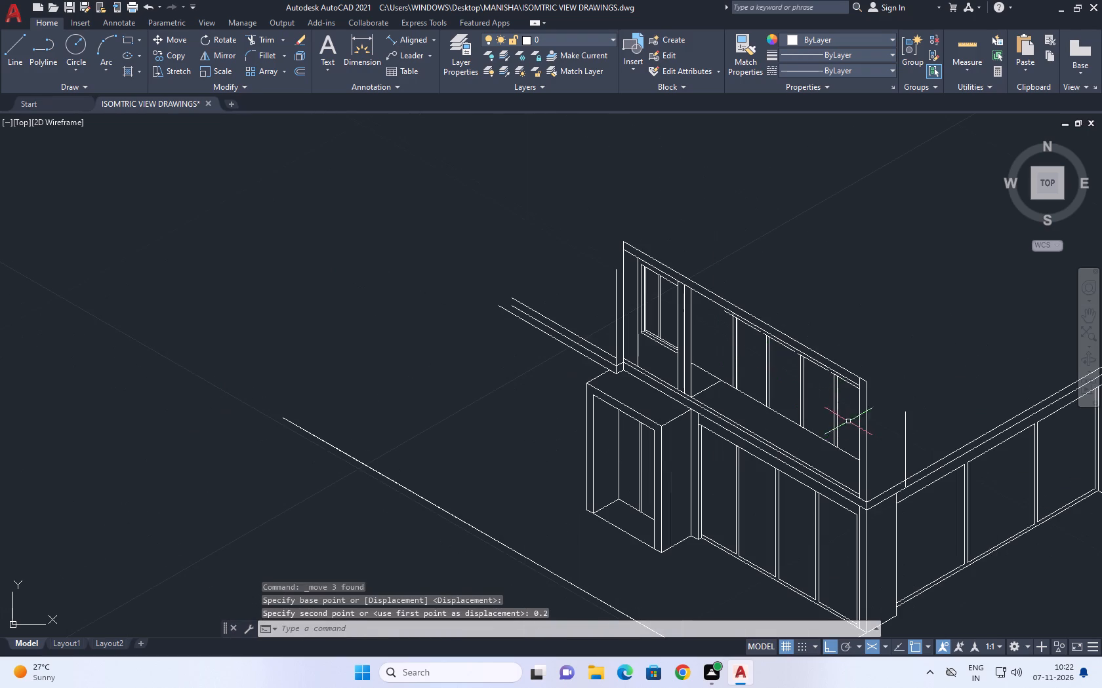
pyautogui.scroll(3, 841, 420)
pyautogui.click(846, 366)
pyautogui.click(792, 384)
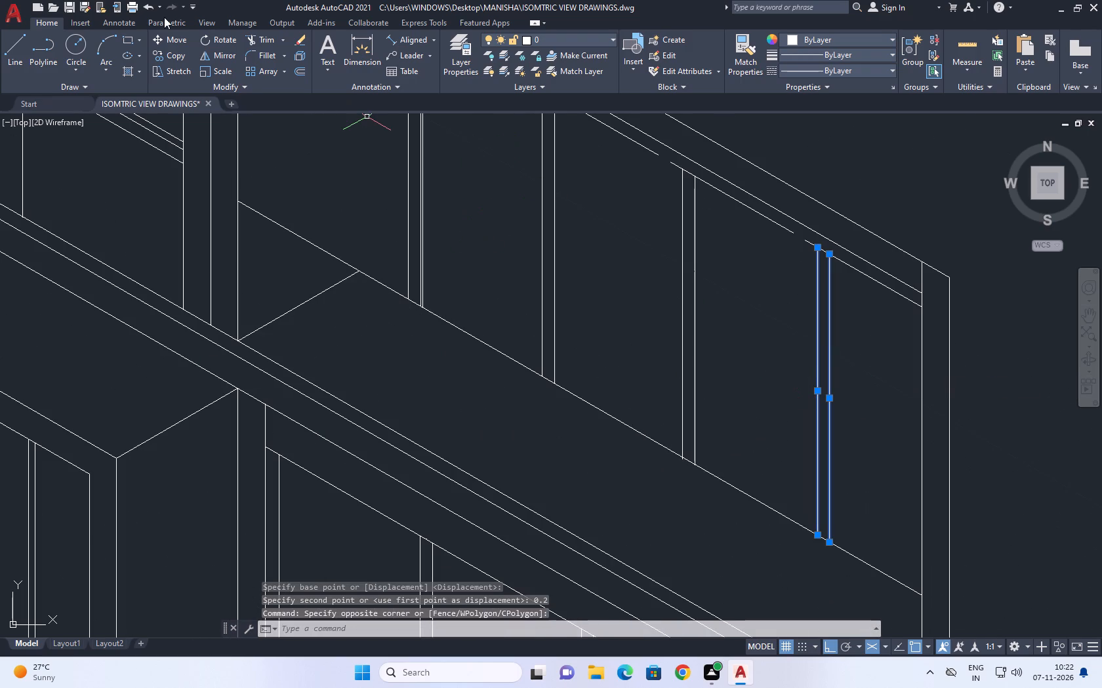
pyautogui.click(169, 32)
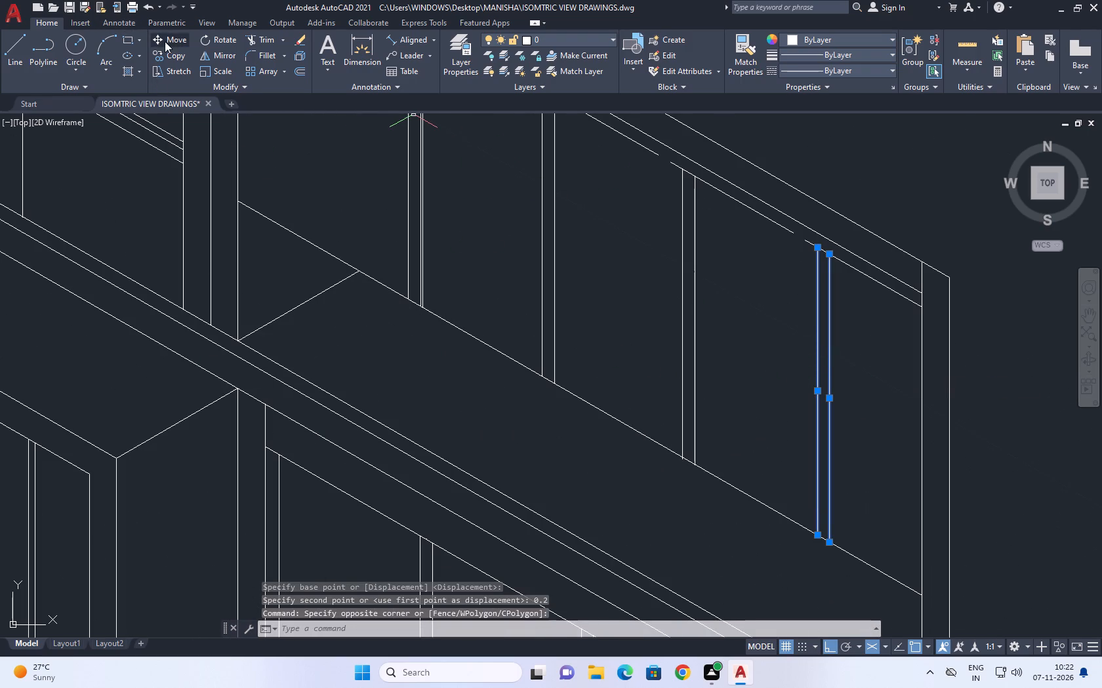
pyautogui.click(167, 39)
pyautogui.click(738, 360)
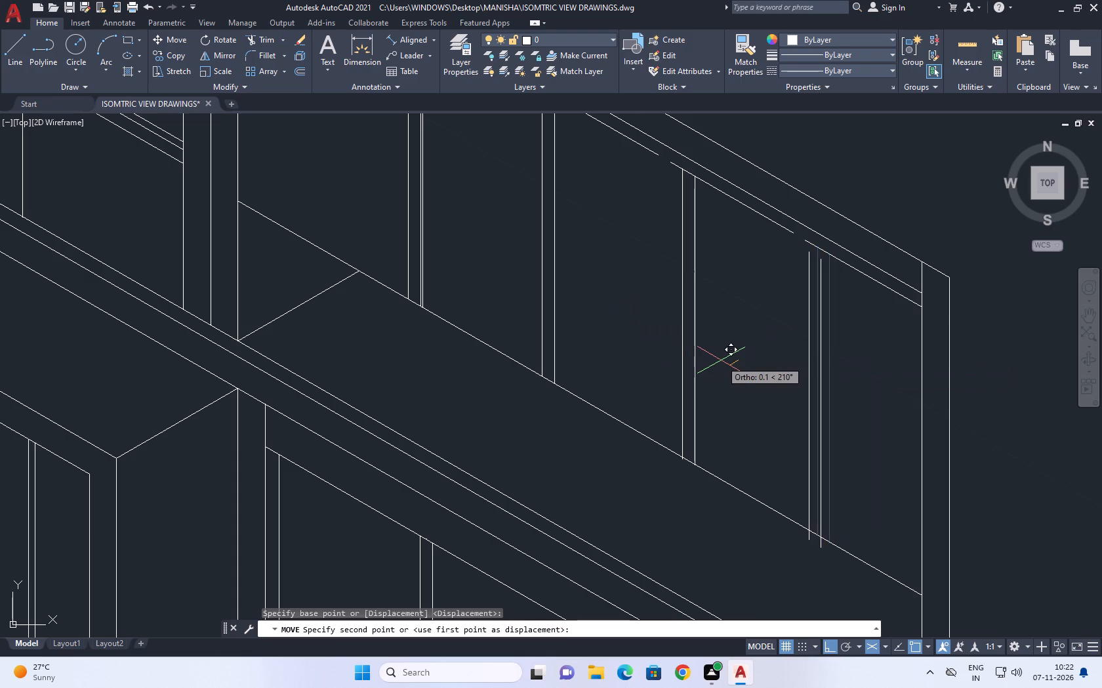
pyautogui.write('0..')
pyautogui.press('BackSpace')
pyautogui.write('\\12')
pyautogui.press('BackSpace')
pyautogui.press('BackSpace')
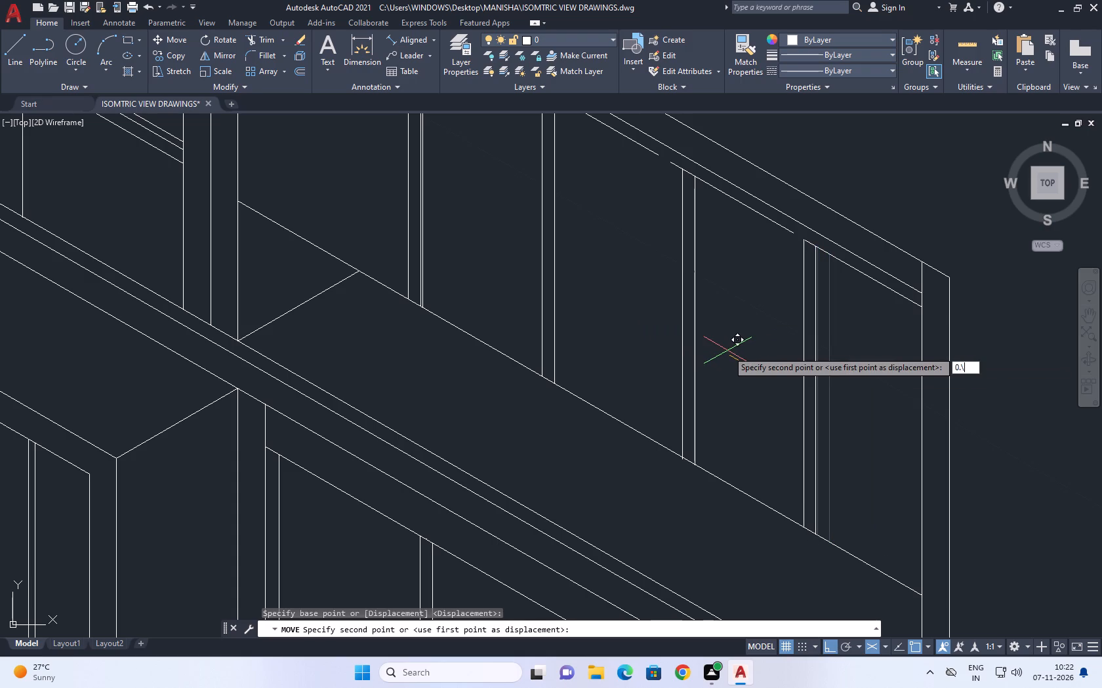
pyautogui.press('BackSpace')
pyautogui.press('1')
pyautogui.press('Return')
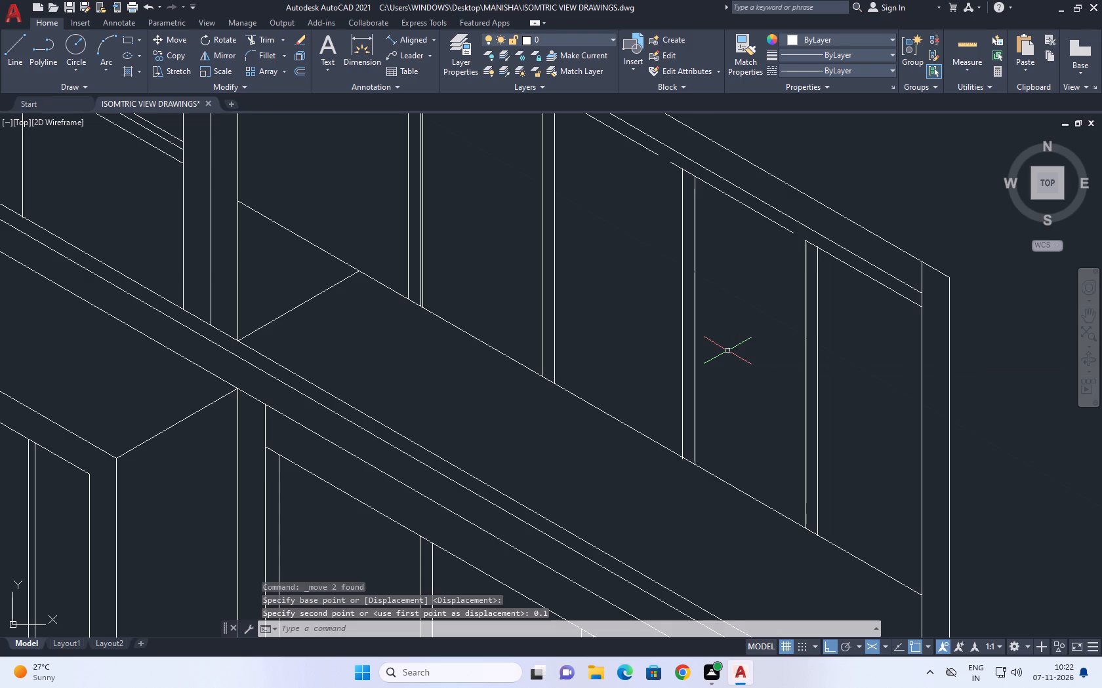
# Trim the inner head line's overhang past the back-corner verticals and its short piece between them.
pyautogui.scroll(-2, 808, 380)
pyautogui.moveTo(668, 372); pyautogui.dragTo(702, 394, button='middle')
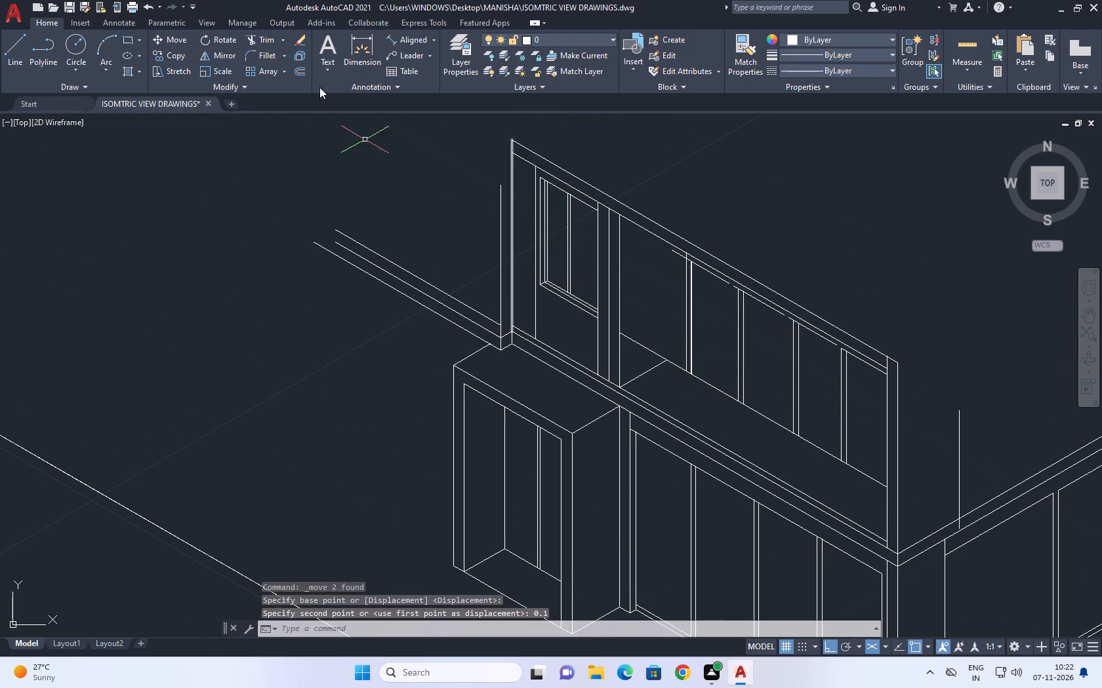
pyautogui.scroll(1, 261, 43)
pyautogui.click(269, 37)
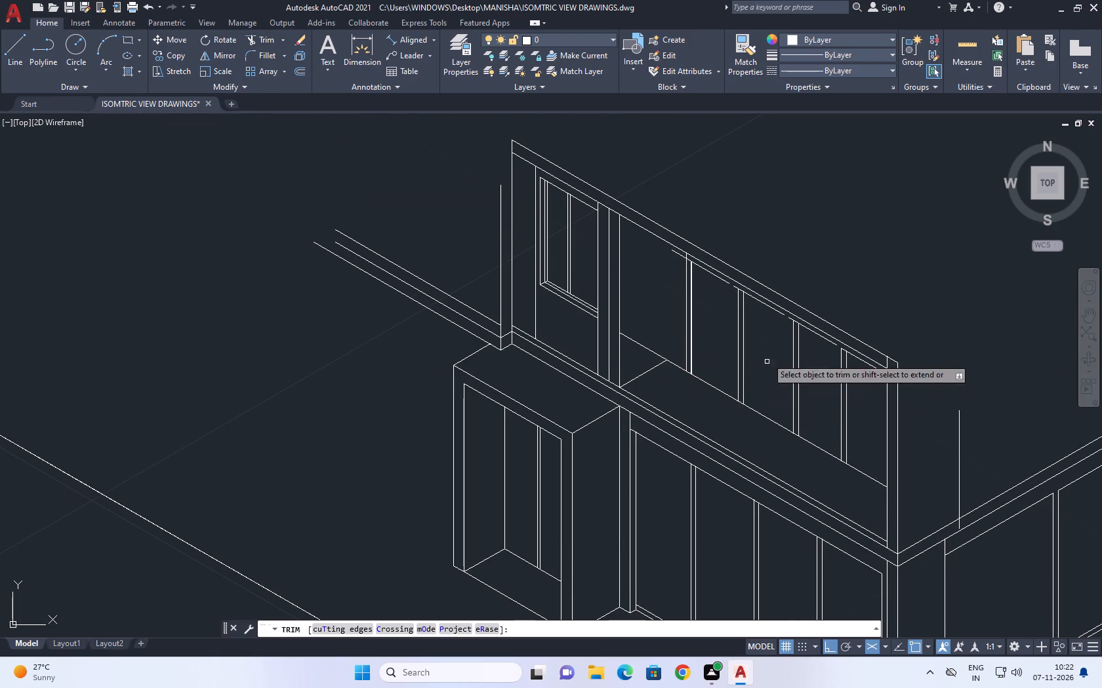
pyautogui.scroll(2, 653, 239)
pyautogui.click(726, 281)
pyautogui.moveTo(723, 294); pyautogui.dragTo(723, 300)
pyautogui.scroll(2, 735, 302)
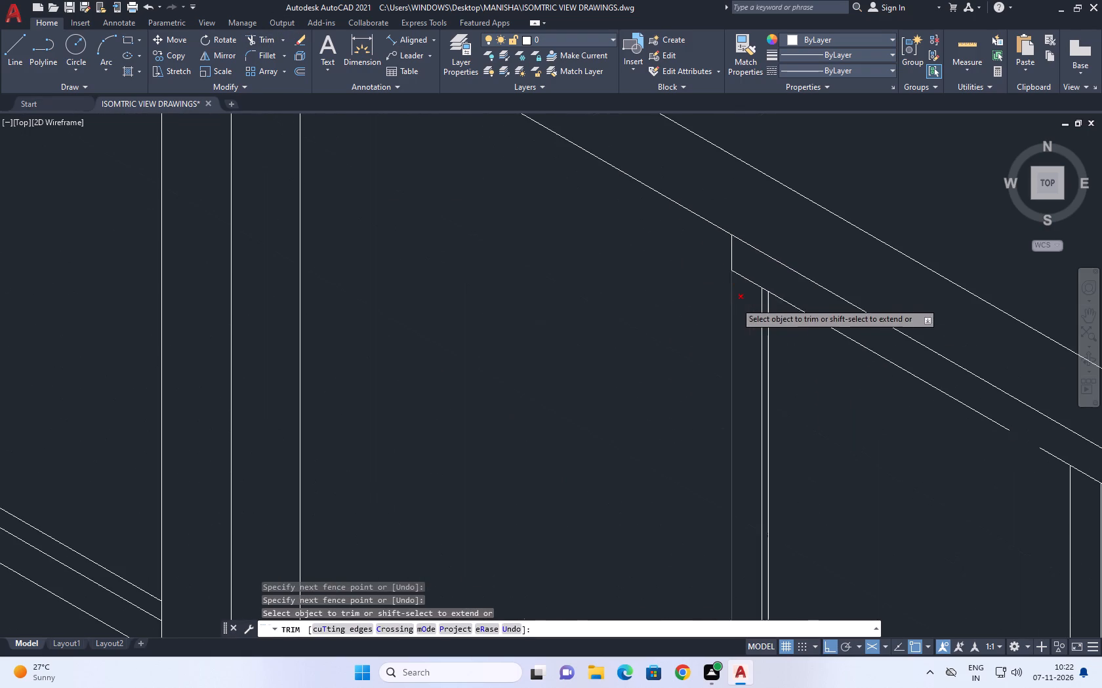
pyautogui.click(748, 281)
pyautogui.scroll(-4, 744, 300)
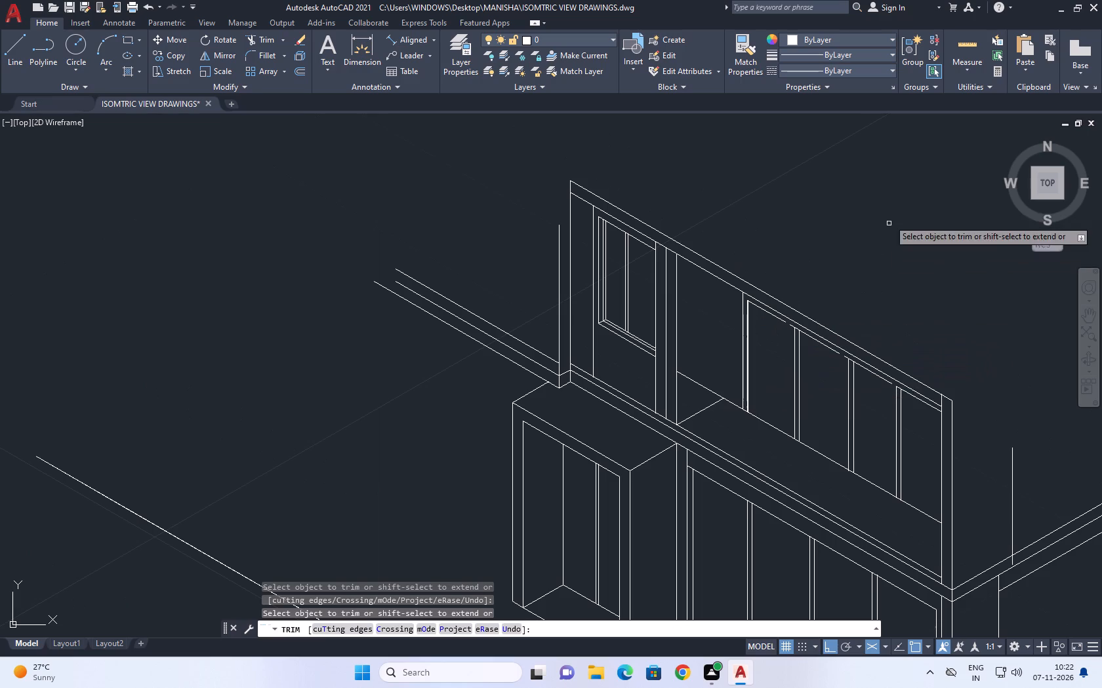
pyautogui.rightClick(884, 206)
pyautogui.click(905, 229)
# Fillet the head lines to both verticals of the divider nearest the back corner with radius 0, forming sharp corners.
pyautogui.moveTo(858, 238); pyautogui.dragTo(708, 258, button='middle')
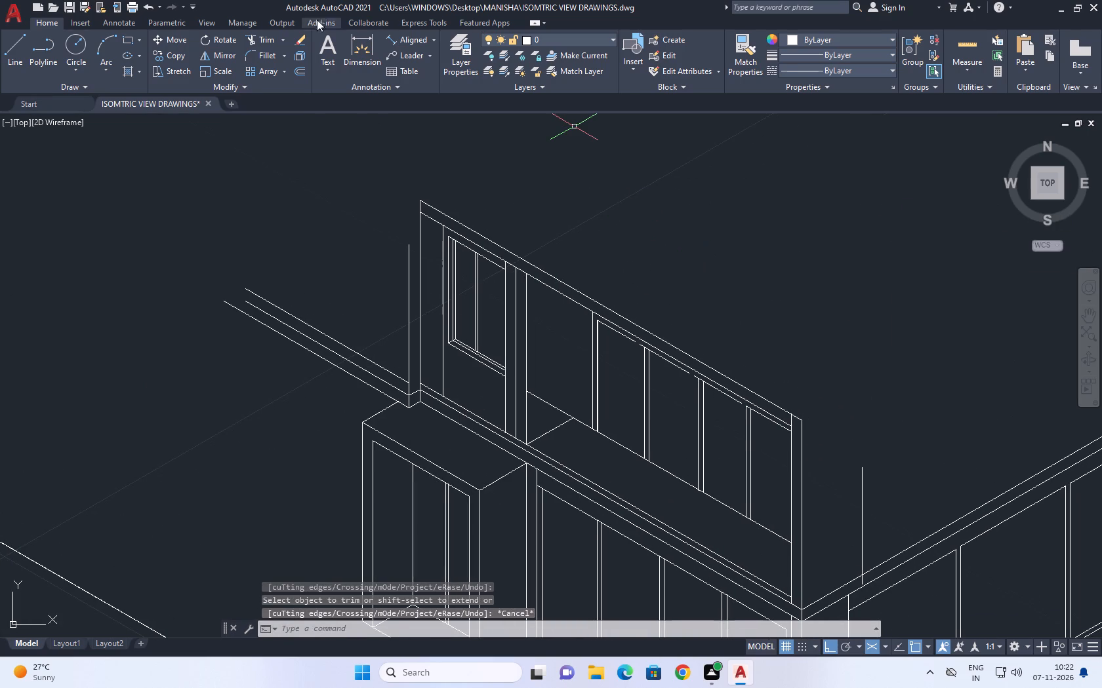
pyautogui.click(264, 52)
pyautogui.scroll(2, 640, 336)
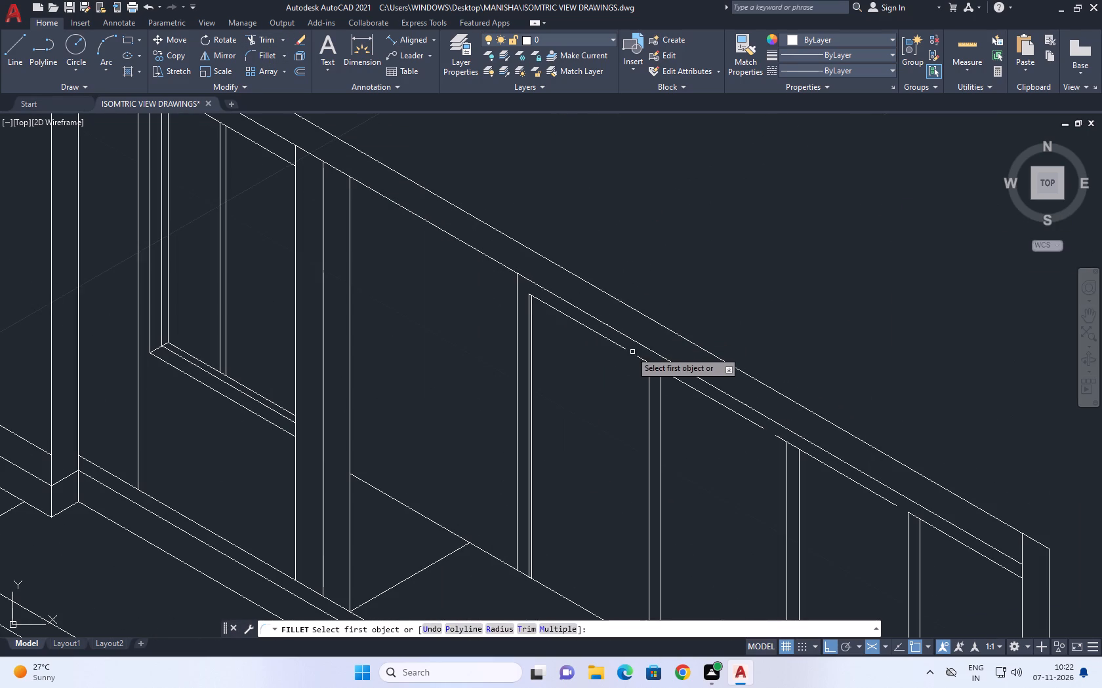
pyautogui.click(626, 348)
pyautogui.click(647, 376)
pyautogui.moveTo(679, 262); pyautogui.dragTo(678, 271, button='right')
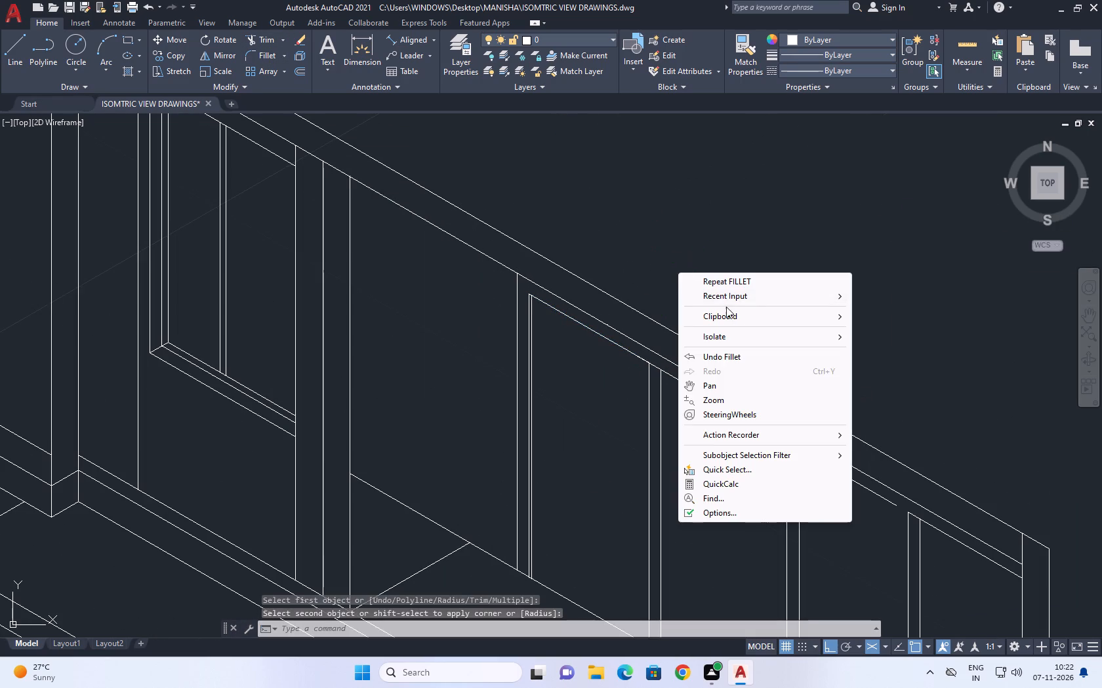
pyautogui.click(745, 279)
pyautogui.click(659, 385)
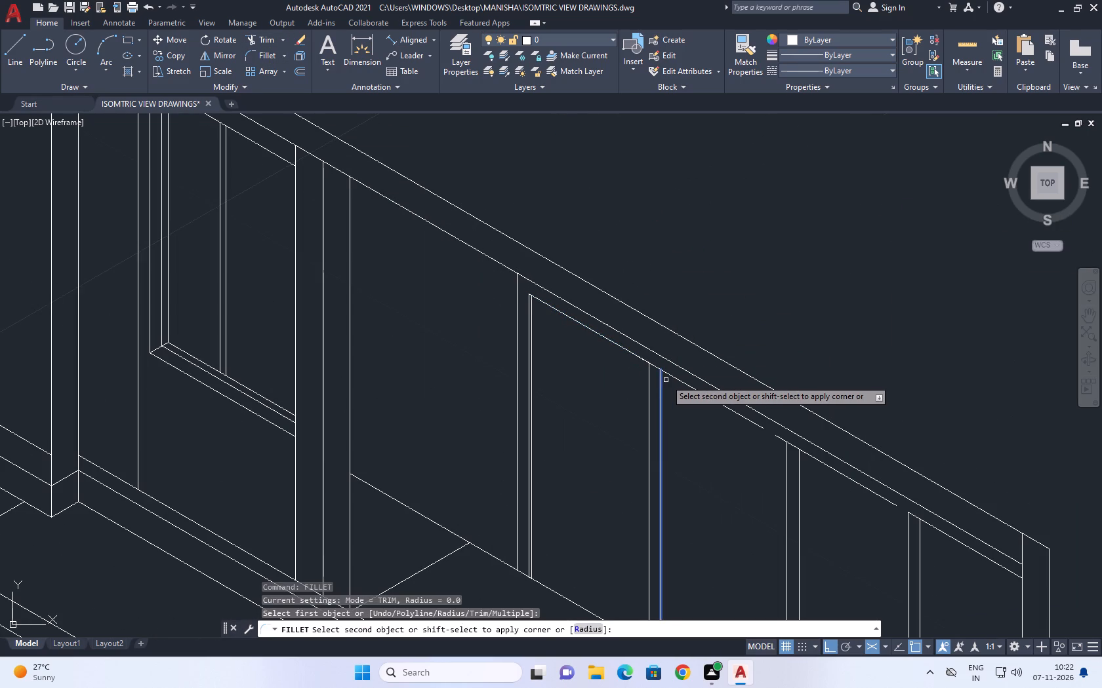
pyautogui.click(670, 377)
# Fillet the head lines on each side of the middle divider to its two verticals with radius 0.
pyautogui.moveTo(785, 331); pyautogui.dragTo(701, 269, button='middle')
pyautogui.scroll(1, 710, 276)
pyautogui.rightClick(680, 223)
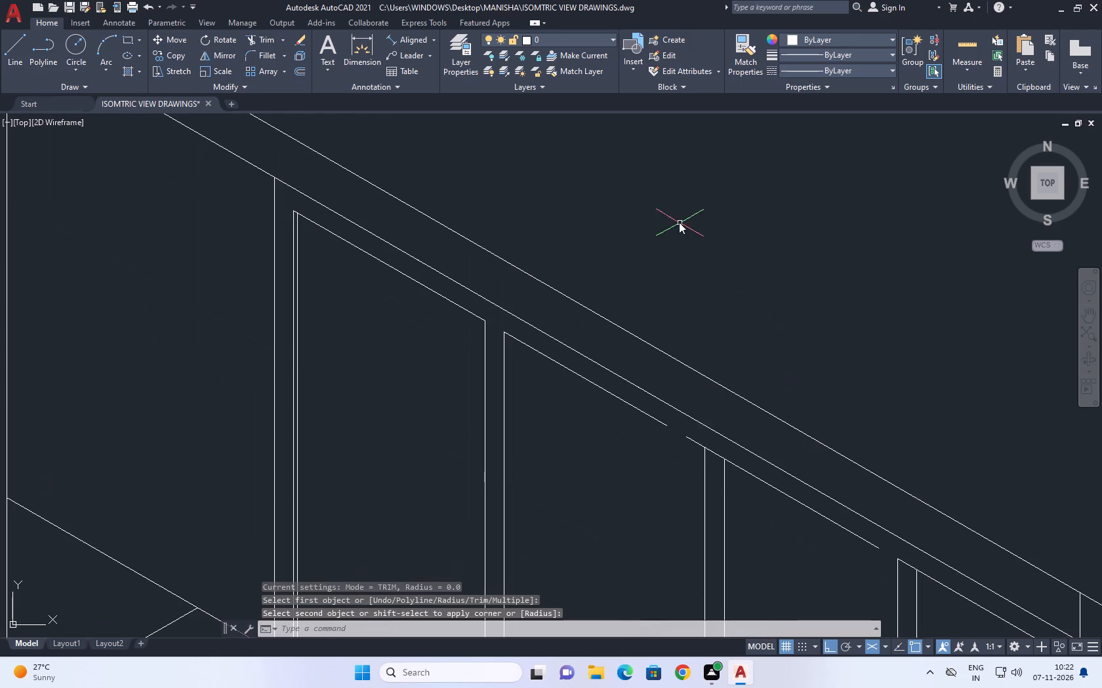
pyautogui.click(754, 235)
pyautogui.click(653, 415)
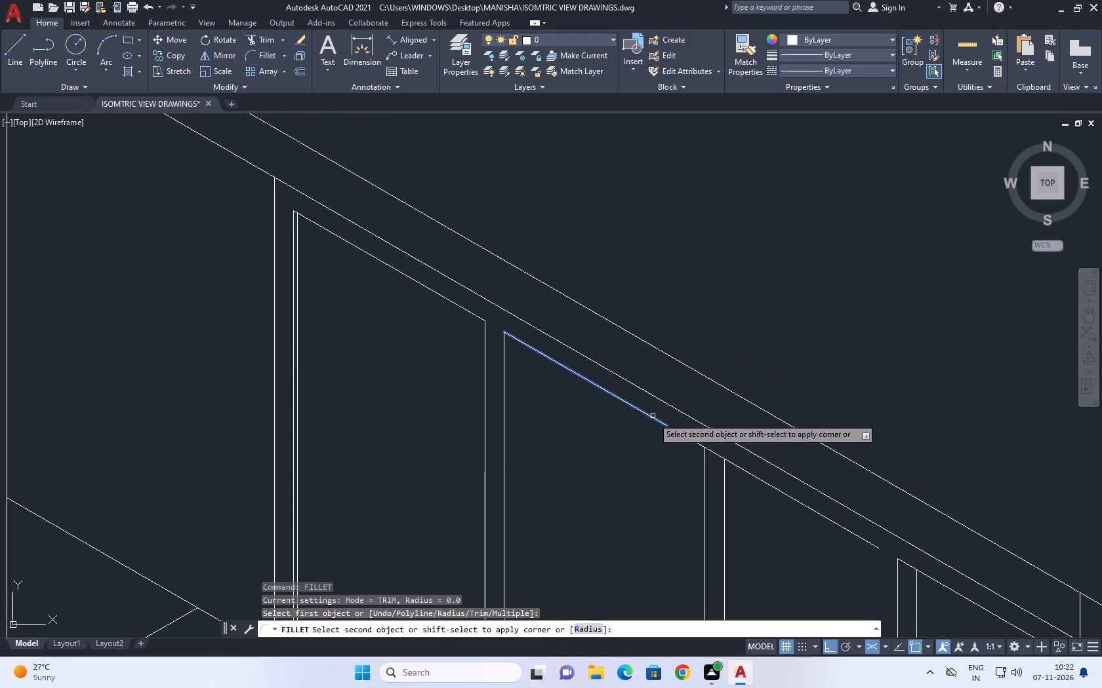
pyautogui.click(703, 472)
pyautogui.moveTo(745, 468); pyautogui.dragTo(482, 387, button='middle')
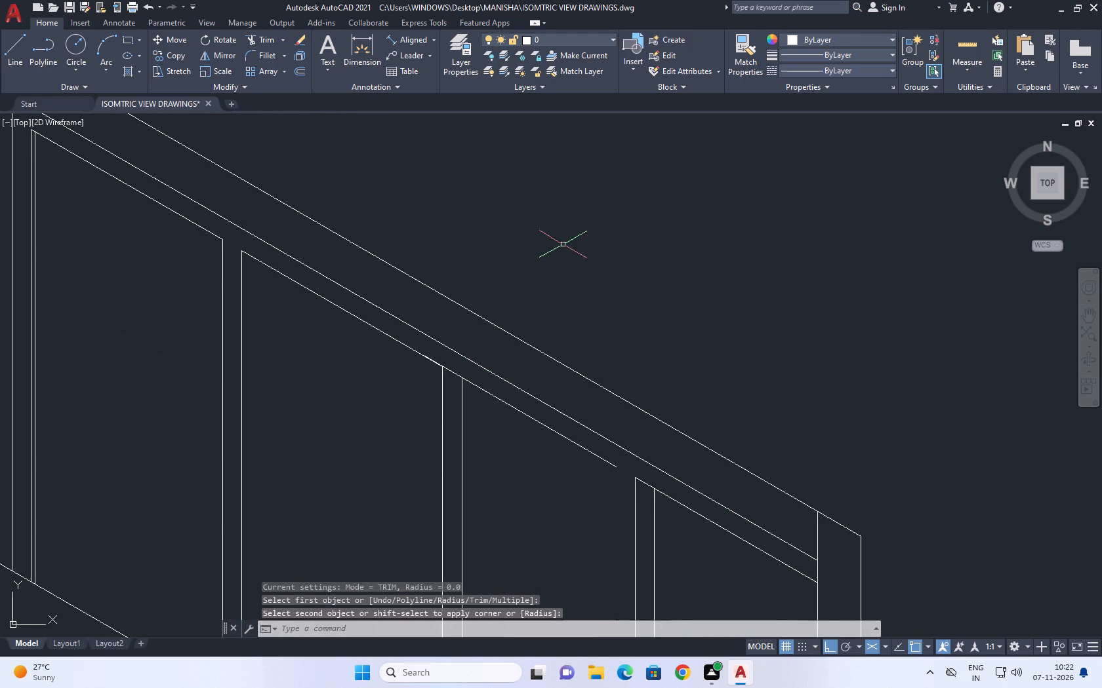
pyautogui.rightClick(563, 244)
pyautogui.click(634, 251)
pyautogui.click(491, 398)
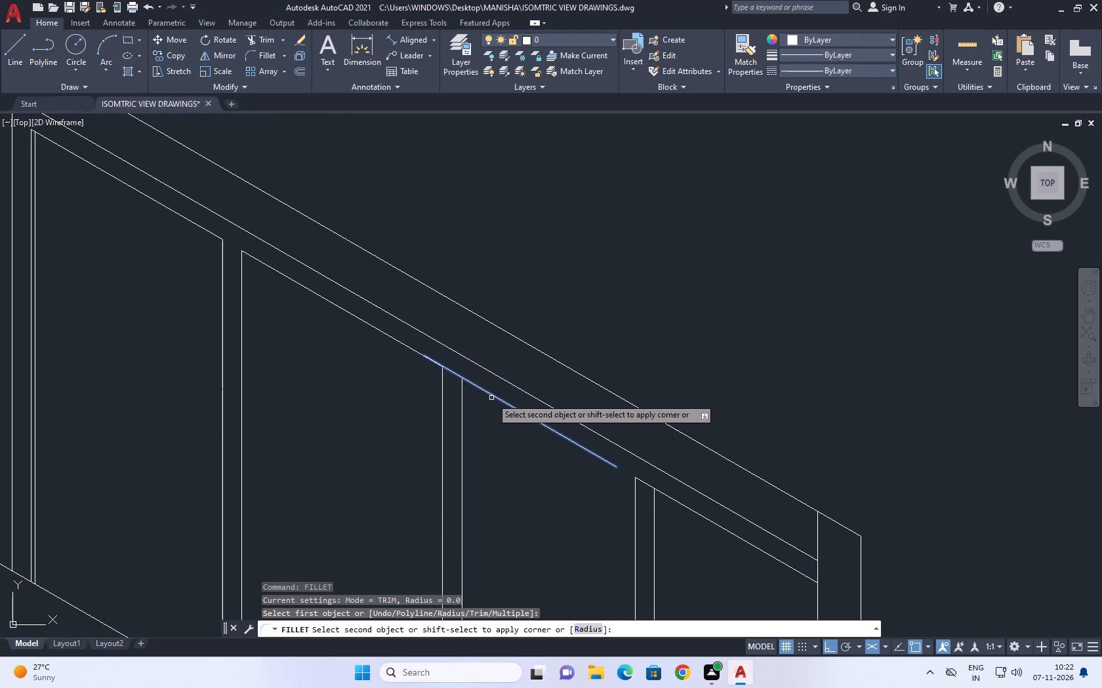
pyautogui.click(462, 404)
# Fillet the head lines to both verticals of the divider nearest the corner post with radius 0.
pyautogui.rightClick(590, 303)
pyautogui.click(621, 313)
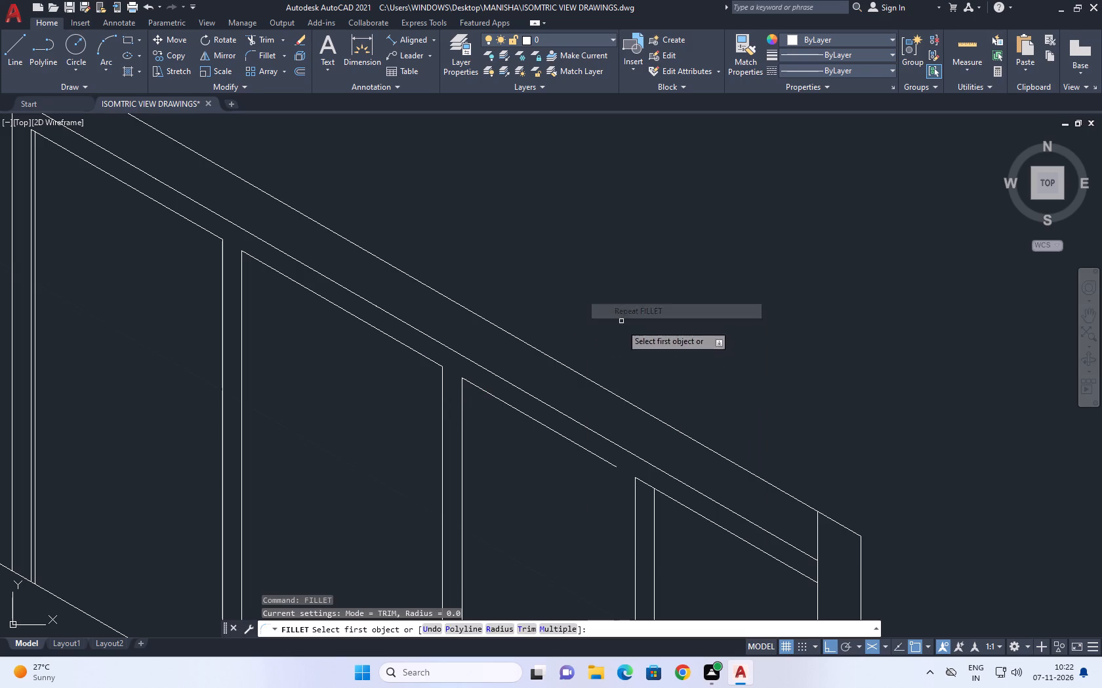
pyautogui.click(605, 463)
pyautogui.click(632, 491)
pyautogui.click(636, 491)
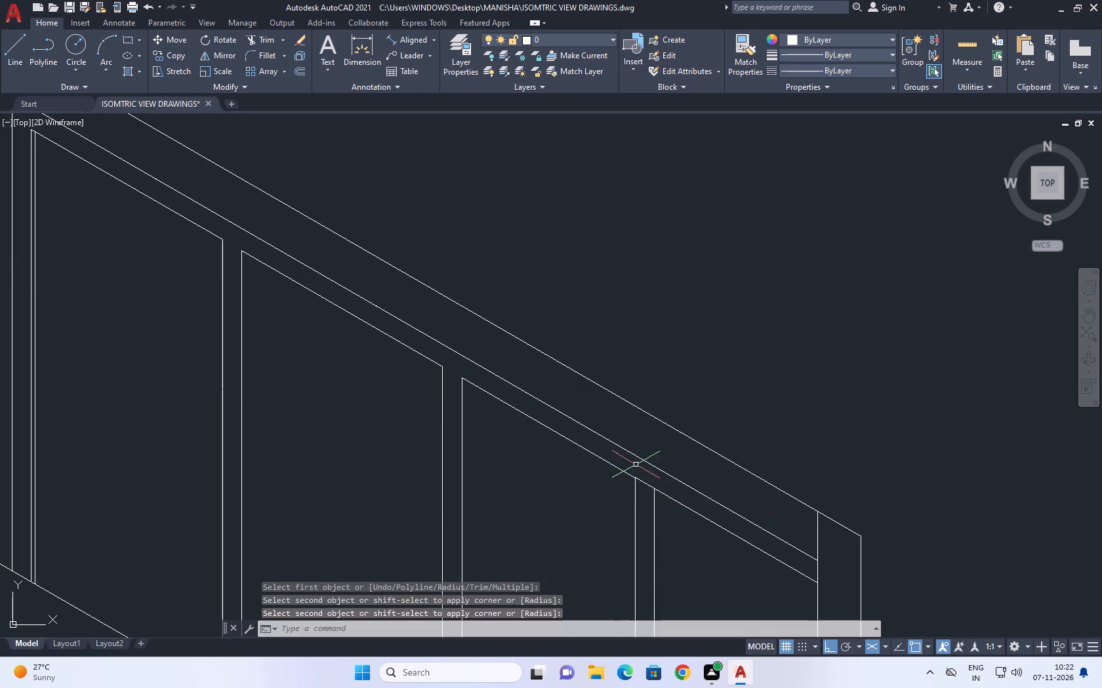
pyautogui.rightClick(660, 328)
pyautogui.click(717, 330)
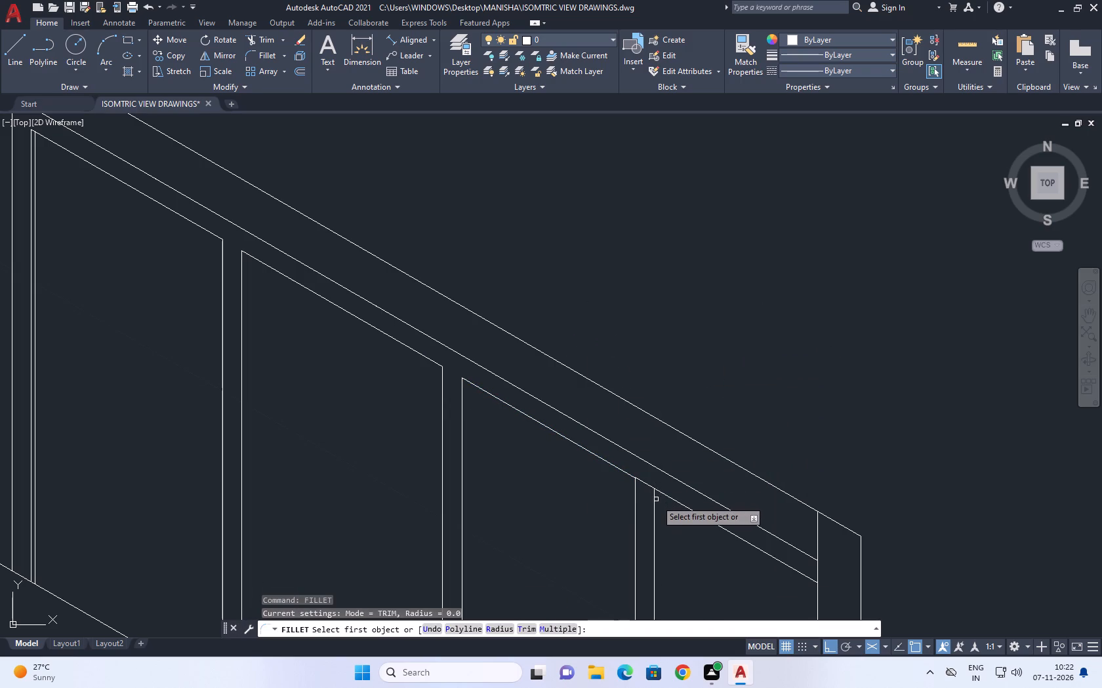
pyautogui.click(656, 500)
pyautogui.click(654, 498)
pyautogui.click(663, 494)
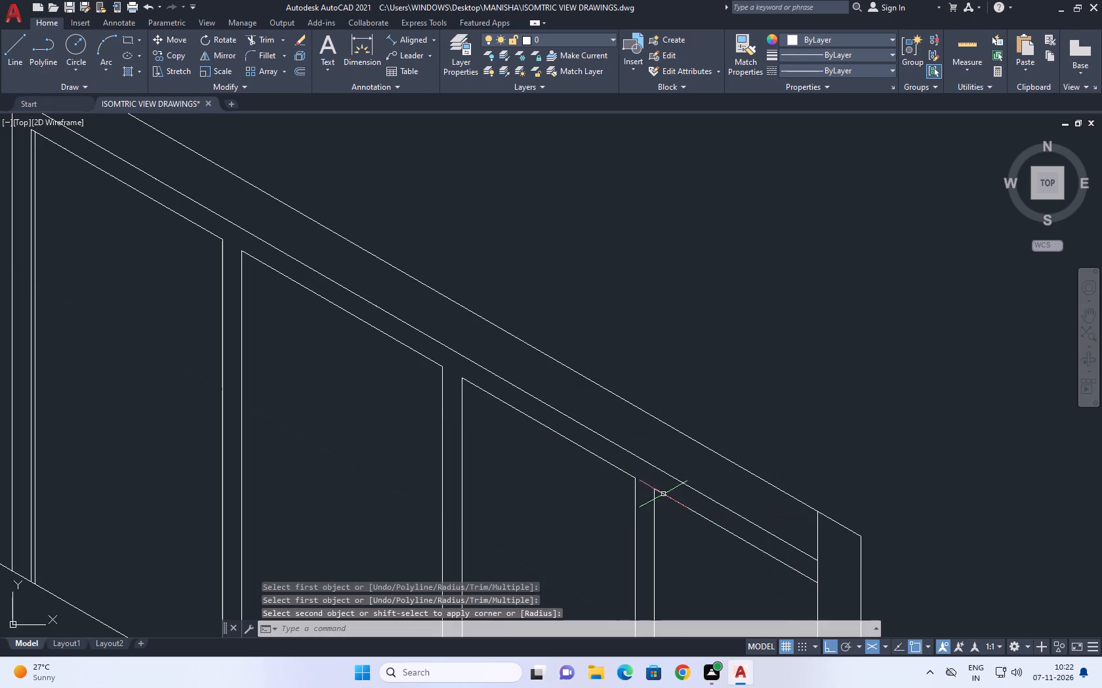
# Draw a vertical line on the right isoplane from the upper recess's inner floor corner up past the wall's top edge.
pyautogui.scroll(-3, 664, 423)
pyautogui.moveTo(636, 484); pyautogui.dragTo(675, 463, button='middle')
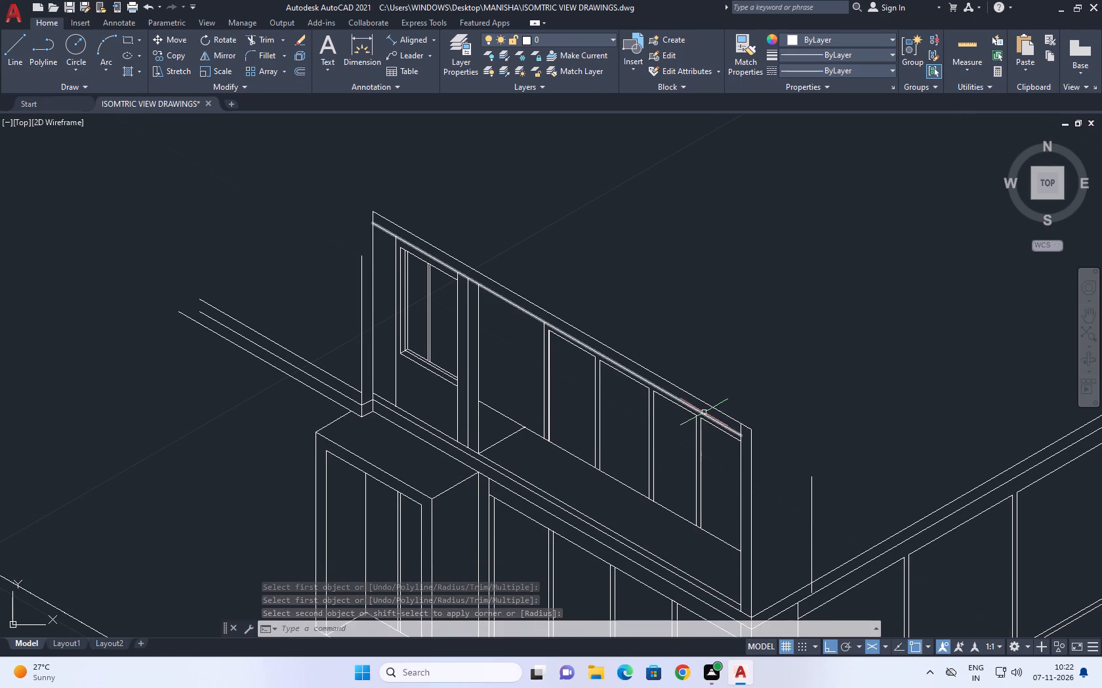
pyautogui.moveTo(618, 458); pyautogui.dragTo(606, 334, button='middle')
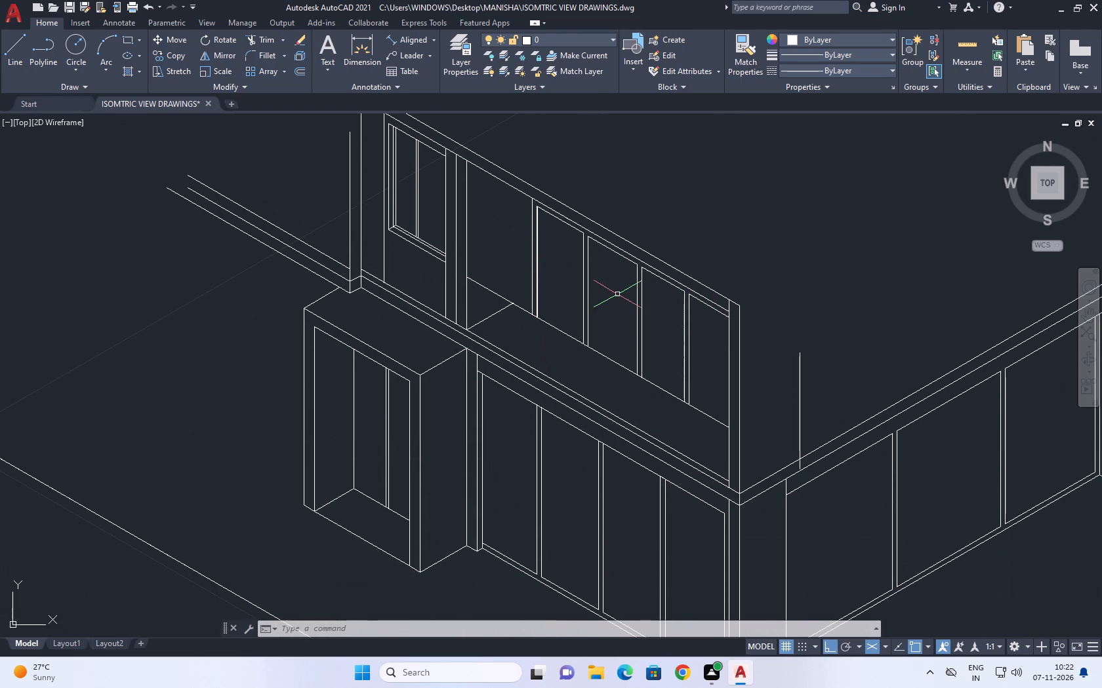
pyautogui.click(20, 54)
pyautogui.moveTo(522, 324); pyautogui.dragTo(542, 446, button='middle')
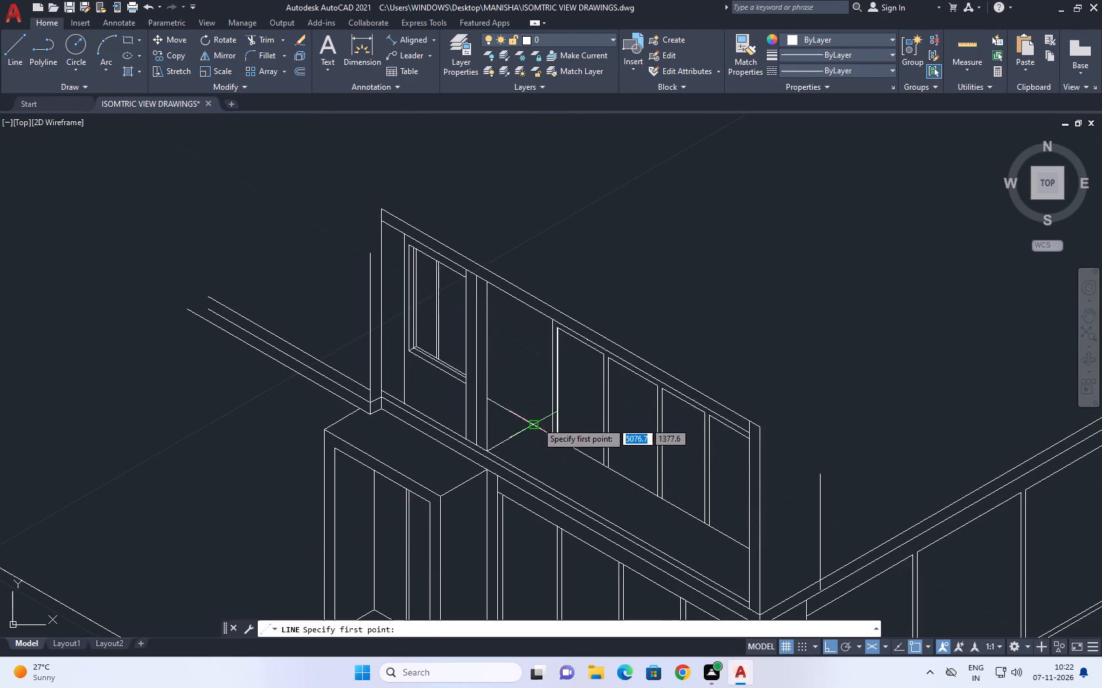
pyautogui.click(531, 423)
pyautogui.press('F5')
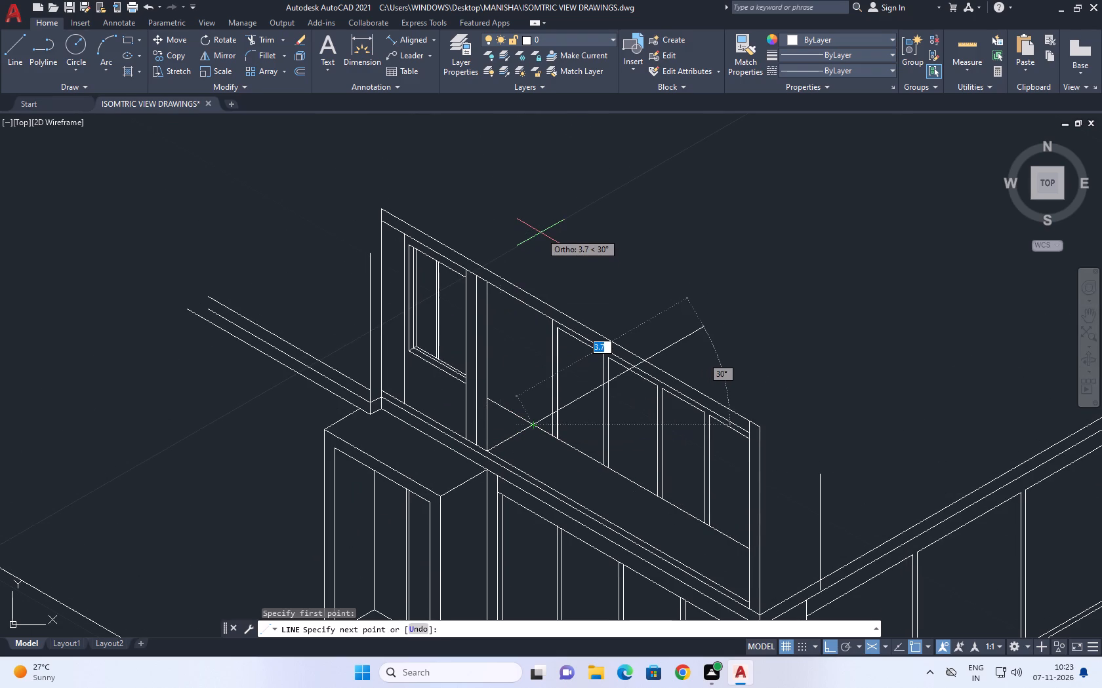
pyautogui.click(529, 246)
pyautogui.rightClick(565, 215)
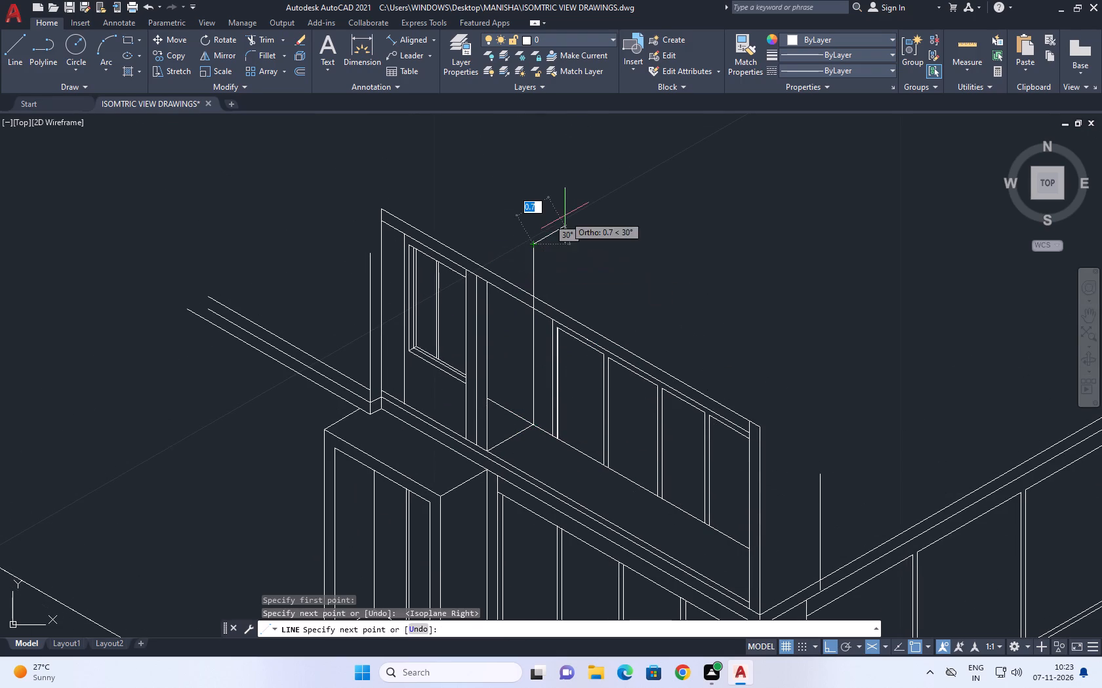
pyautogui.click(599, 234)
# Trim the piece of the new vertical between the wall's head line and its top edge.
pyautogui.click(267, 35)
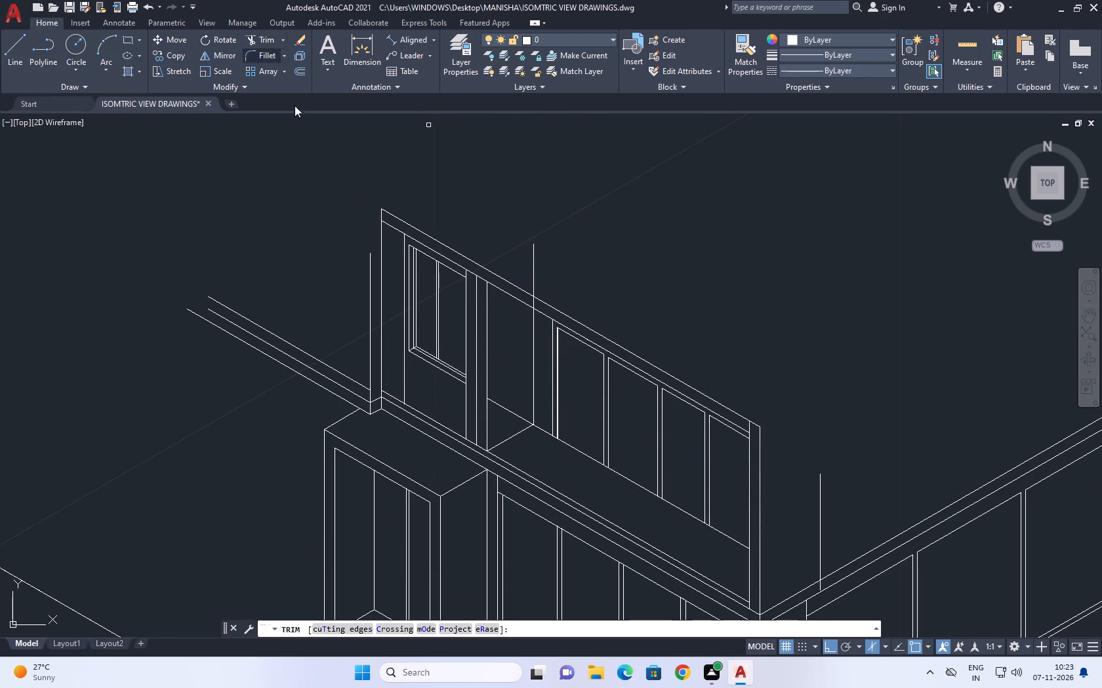
pyautogui.scroll(3, 544, 315)
pyautogui.click(529, 292)
pyautogui.moveTo(498, 267); pyautogui.dragTo(475, 267)
pyautogui.moveTo(483, 267); pyautogui.dragTo(487, 268)
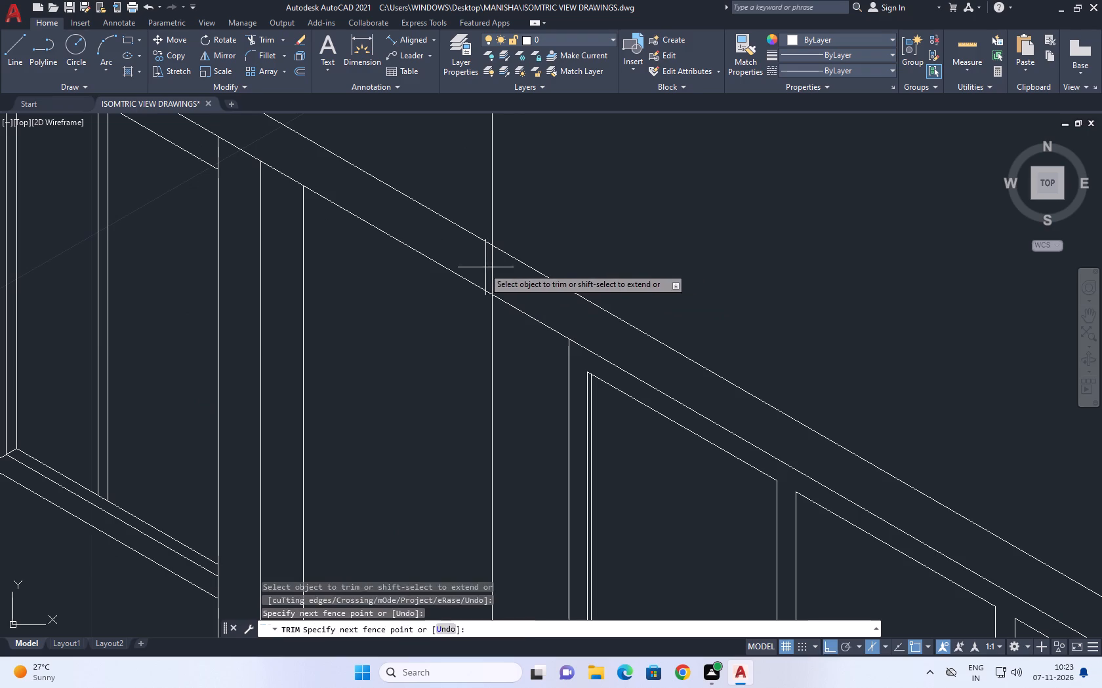
pyautogui.moveTo(487, 268); pyautogui.dragTo(491, 269)
pyautogui.click(506, 291)
pyautogui.moveTo(539, 236); pyautogui.dragTo(539, 242, button='right')
pyautogui.click(587, 261)
# Remove the leftover piece of the new vertical that projects above the wall's top edge.
pyautogui.moveTo(549, 204); pyautogui.dragTo(540, 202)
pyautogui.click(470, 180)
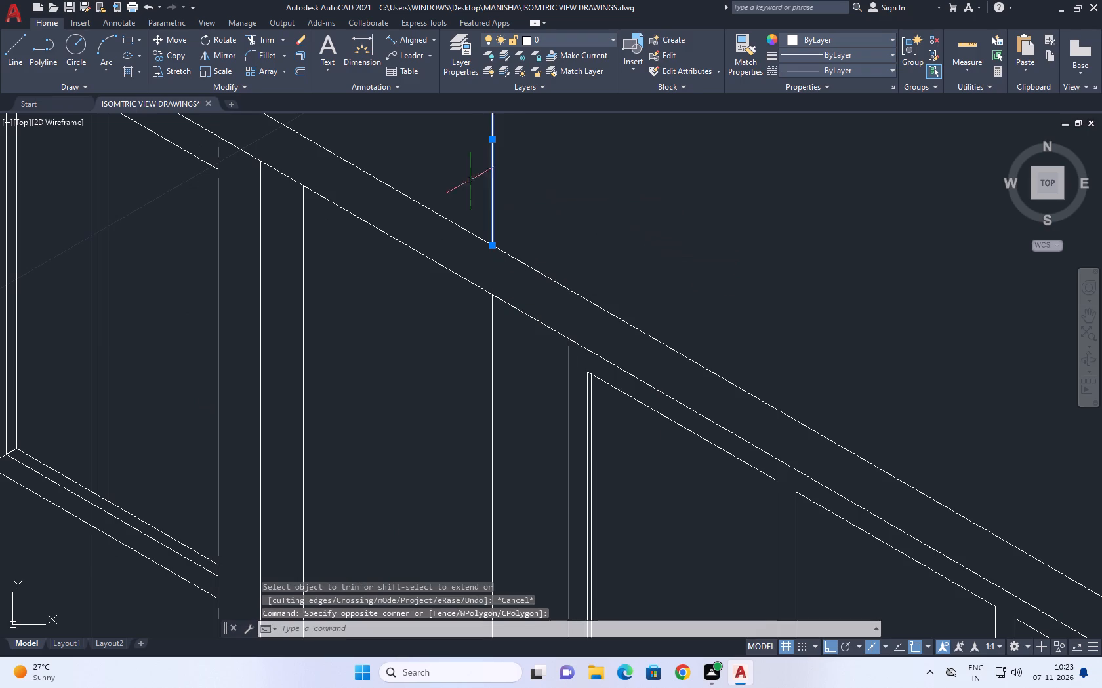
pyautogui.rightClick(556, 191)
pyautogui.click(625, 200)
pyautogui.click(510, 195)
pyautogui.click(481, 195)
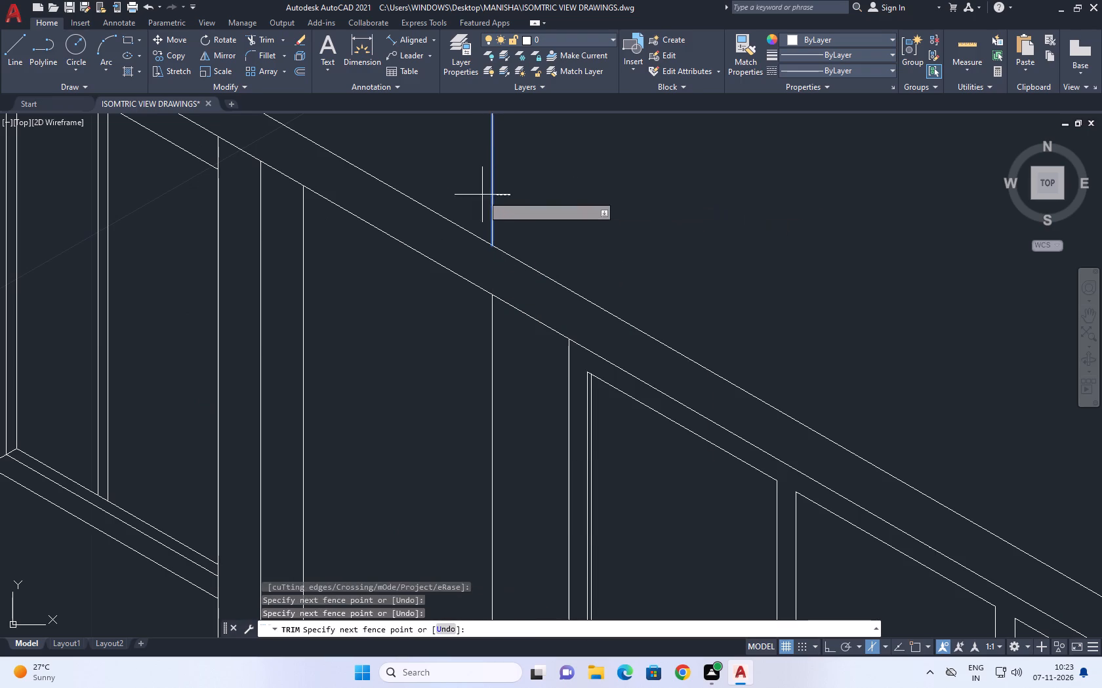
pyautogui.rightClick(511, 191)
pyautogui.click(544, 213)
pyautogui.scroll(-3, 549, 220)
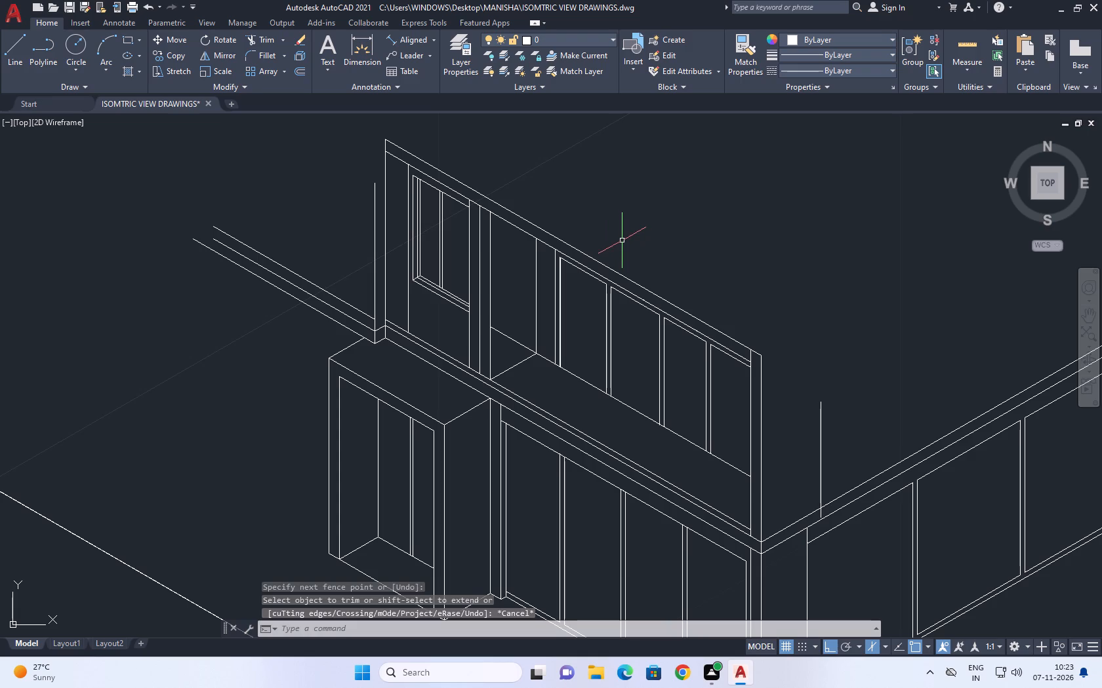
# Stretch the near end of the recess's back floor line to the foot of the new vertical.
pyautogui.click(512, 341)
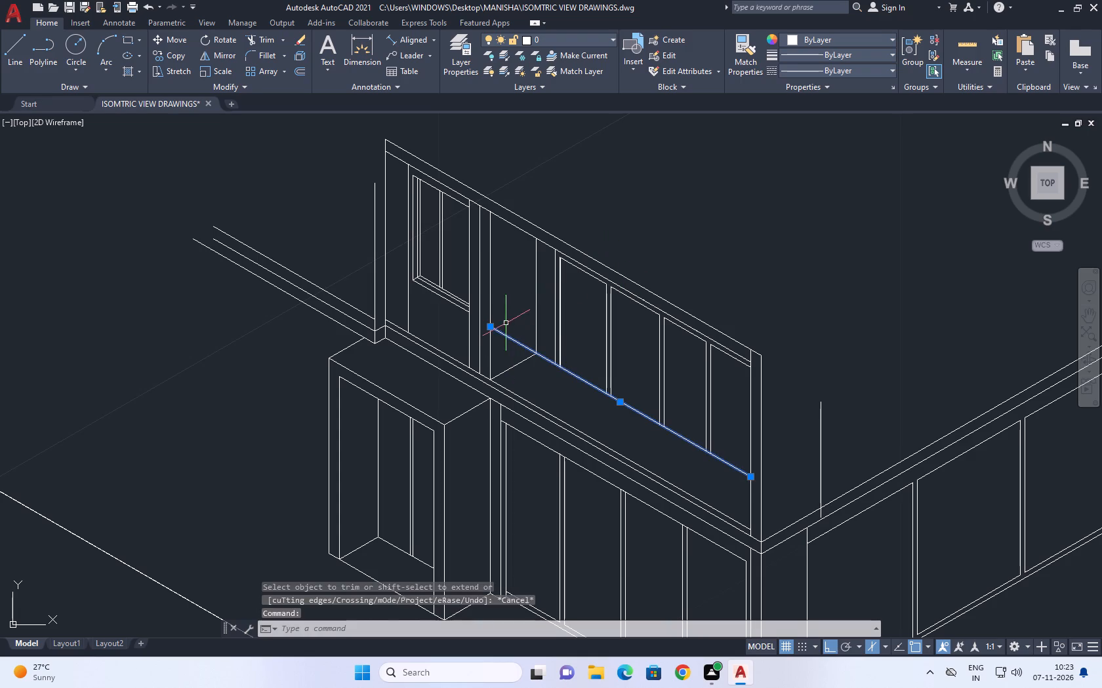
pyautogui.click(491, 326)
pyautogui.click(539, 350)
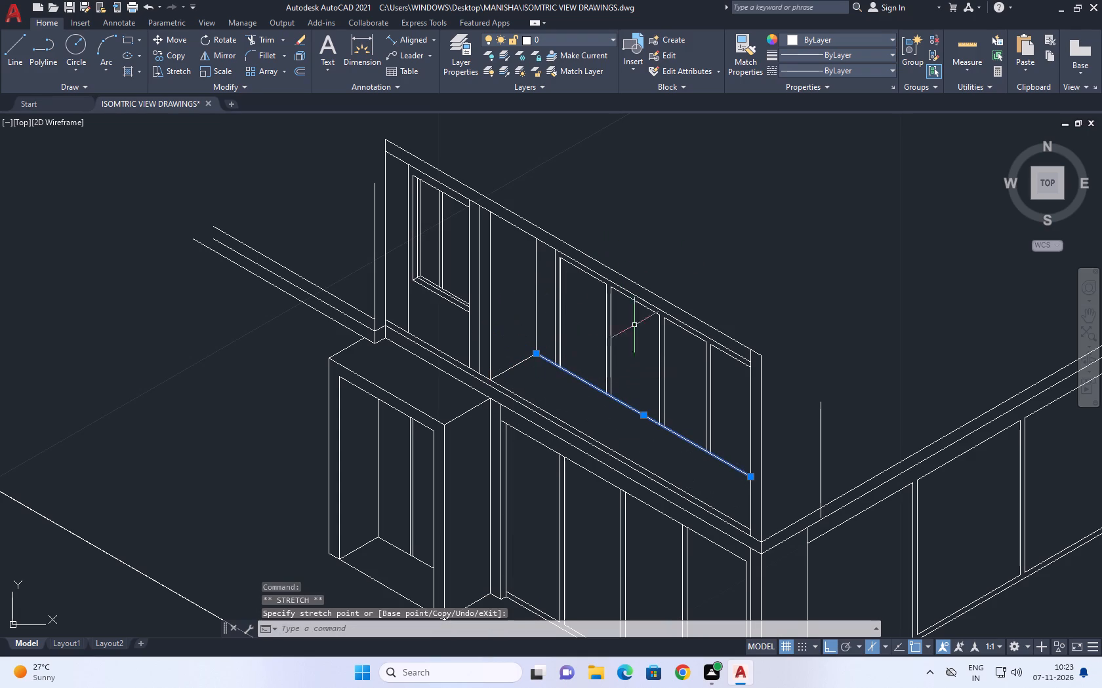
pyautogui.rightClick(710, 220)
pyautogui.click(770, 443)
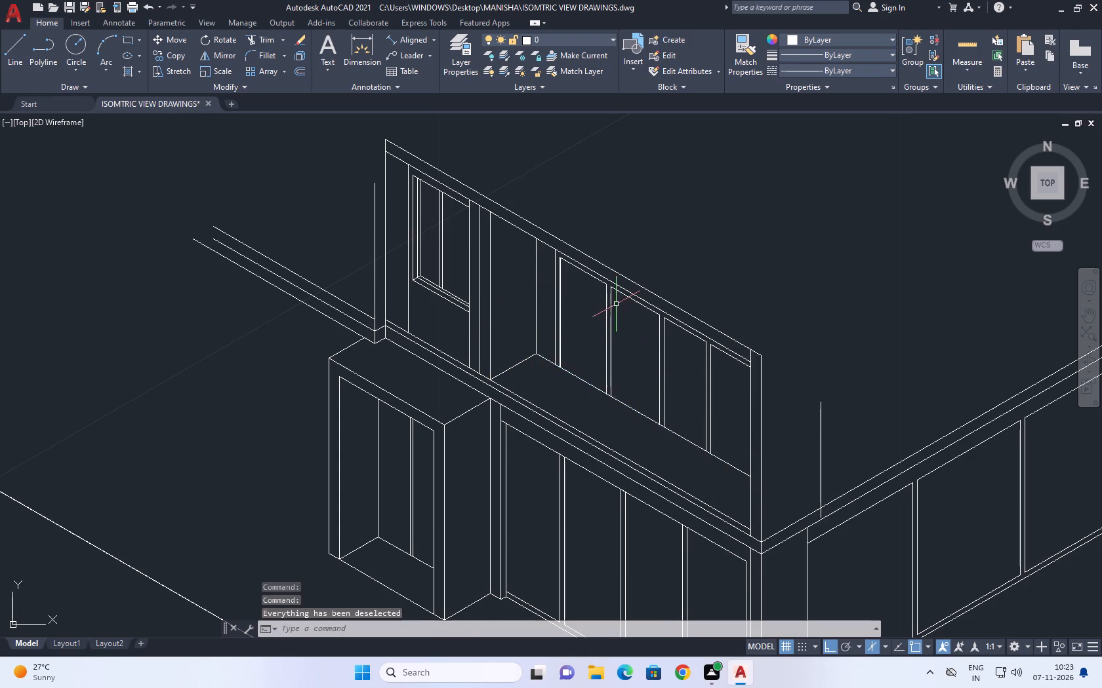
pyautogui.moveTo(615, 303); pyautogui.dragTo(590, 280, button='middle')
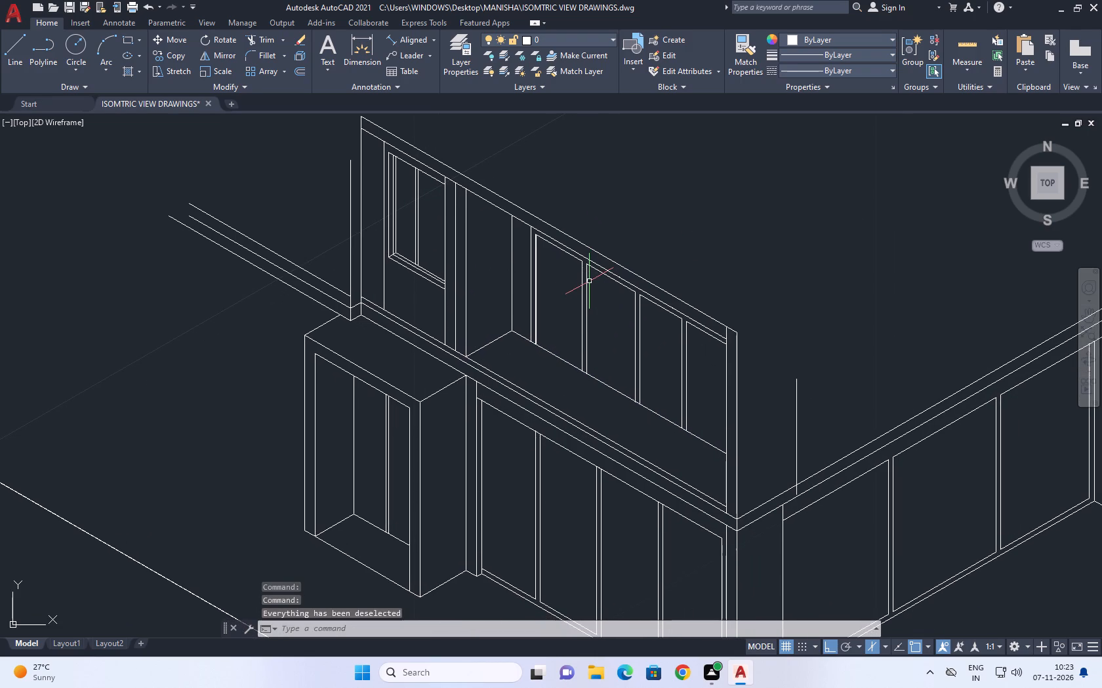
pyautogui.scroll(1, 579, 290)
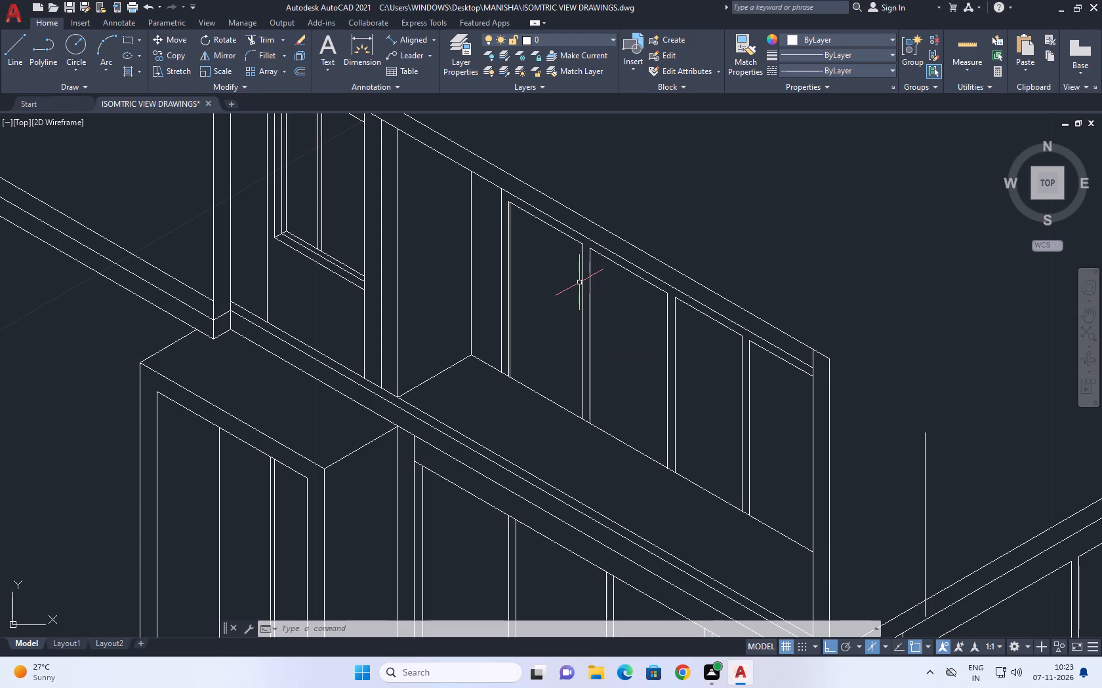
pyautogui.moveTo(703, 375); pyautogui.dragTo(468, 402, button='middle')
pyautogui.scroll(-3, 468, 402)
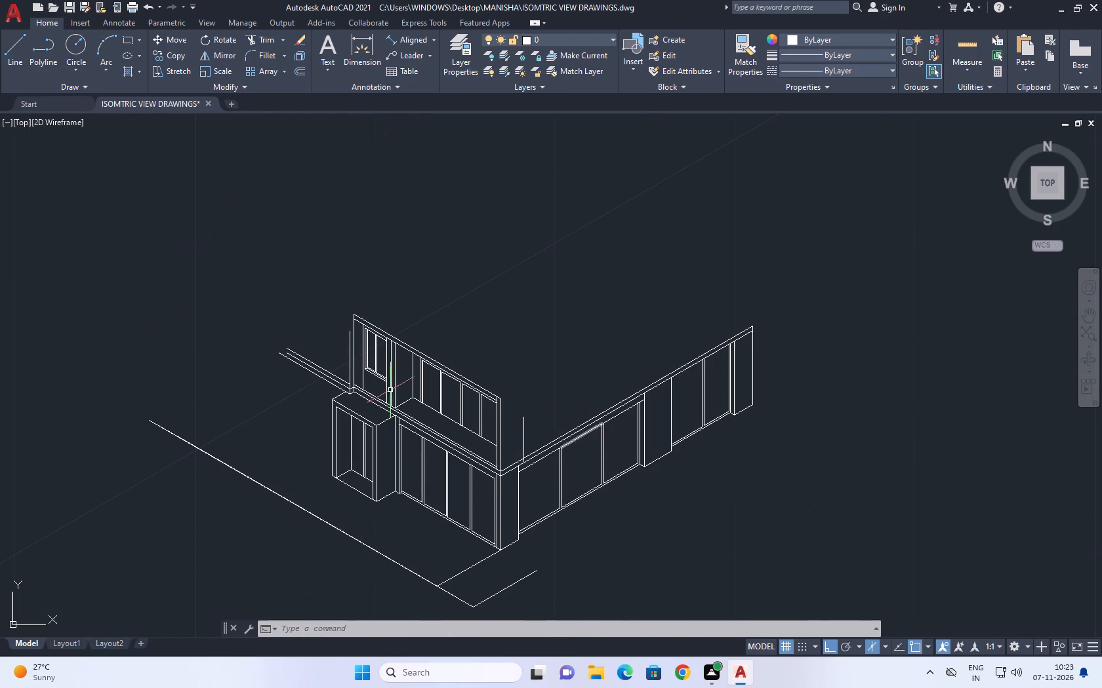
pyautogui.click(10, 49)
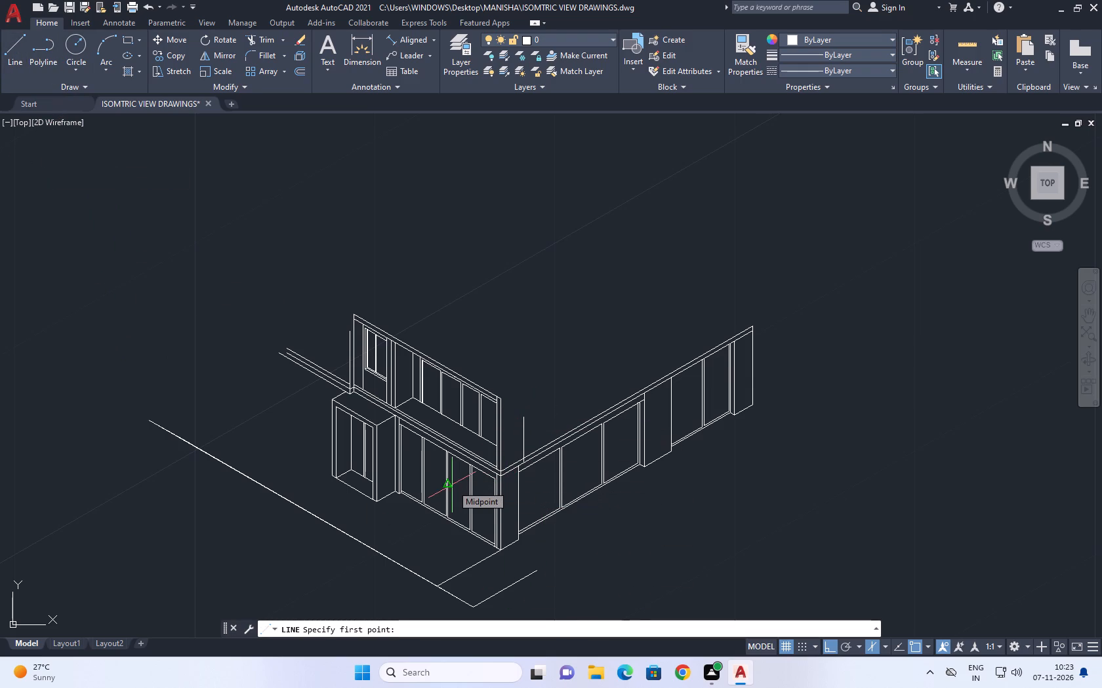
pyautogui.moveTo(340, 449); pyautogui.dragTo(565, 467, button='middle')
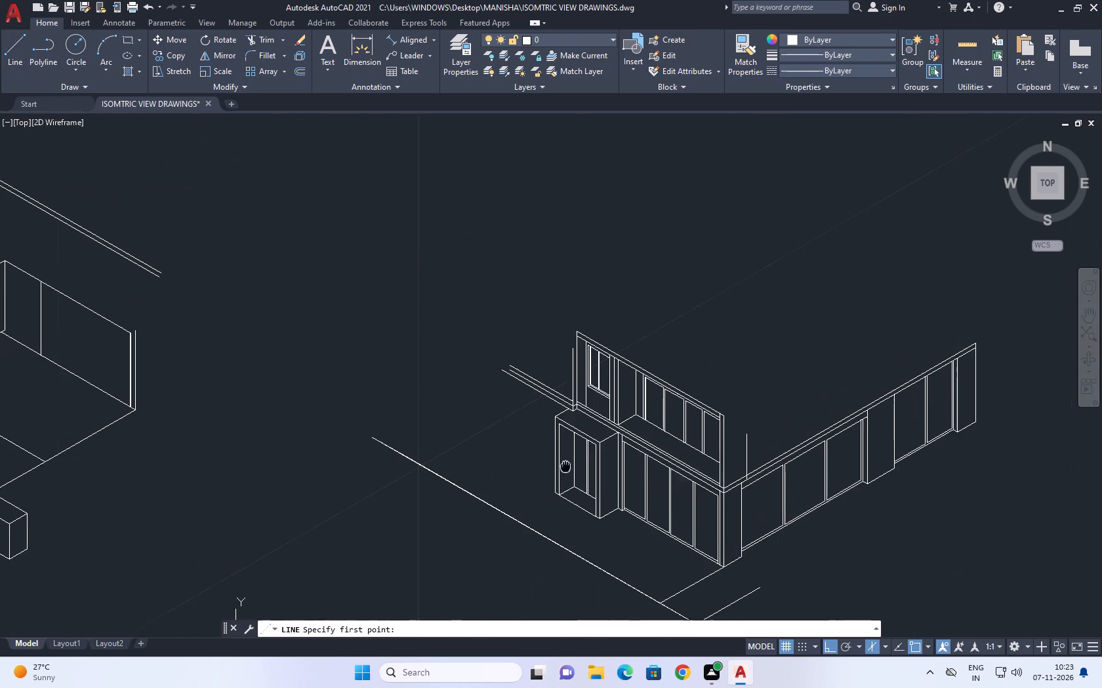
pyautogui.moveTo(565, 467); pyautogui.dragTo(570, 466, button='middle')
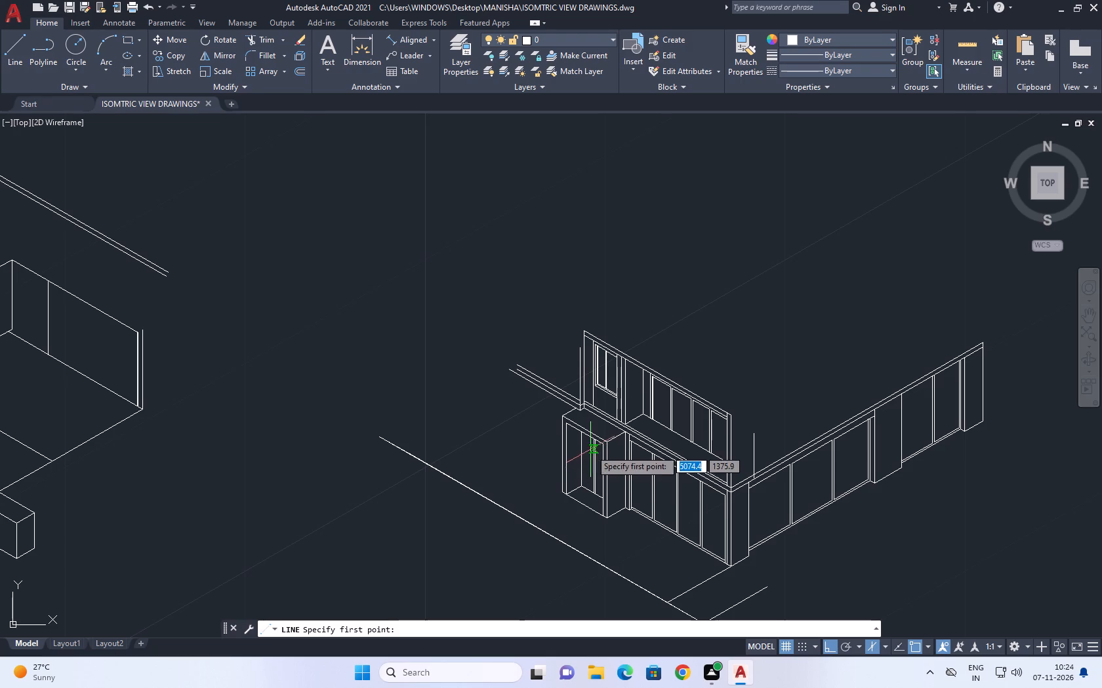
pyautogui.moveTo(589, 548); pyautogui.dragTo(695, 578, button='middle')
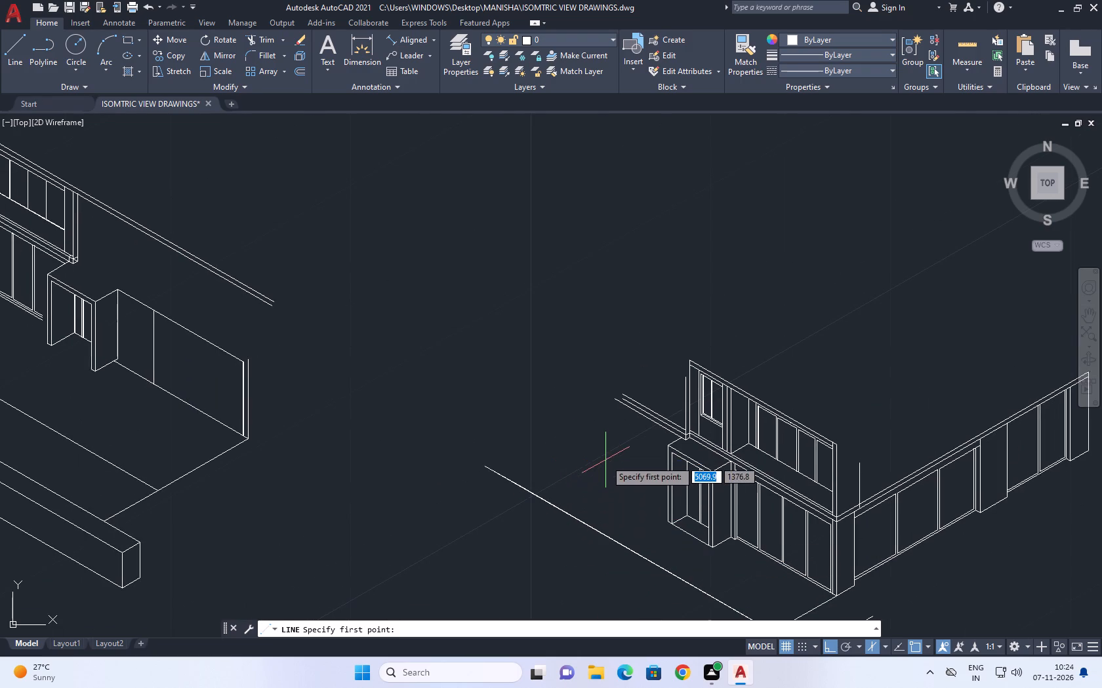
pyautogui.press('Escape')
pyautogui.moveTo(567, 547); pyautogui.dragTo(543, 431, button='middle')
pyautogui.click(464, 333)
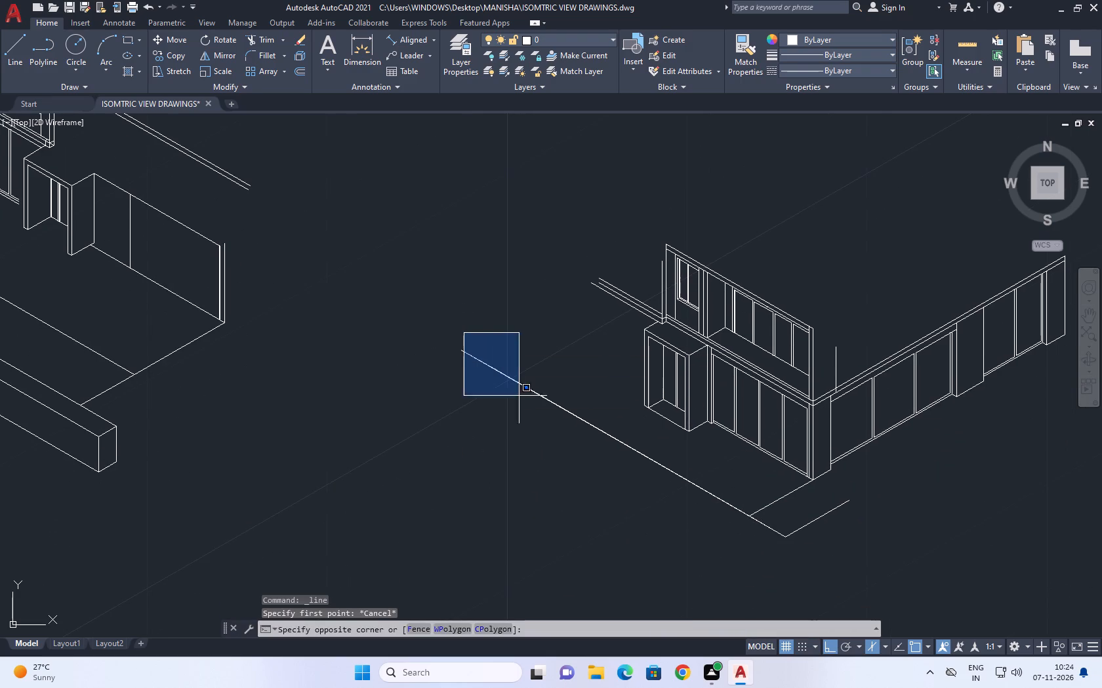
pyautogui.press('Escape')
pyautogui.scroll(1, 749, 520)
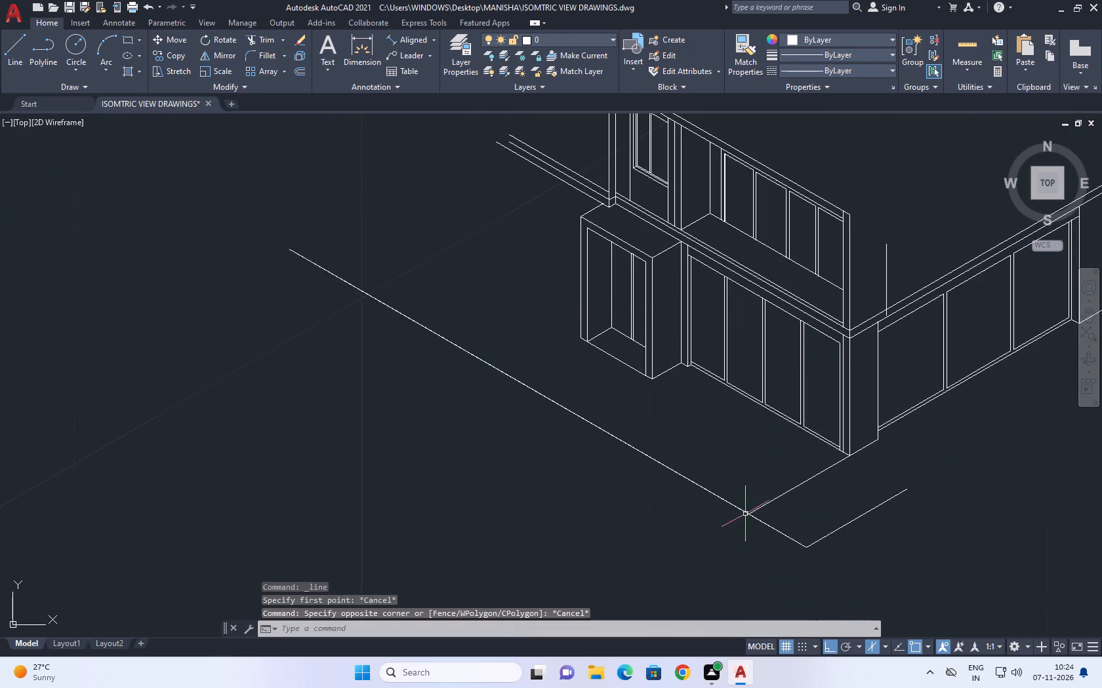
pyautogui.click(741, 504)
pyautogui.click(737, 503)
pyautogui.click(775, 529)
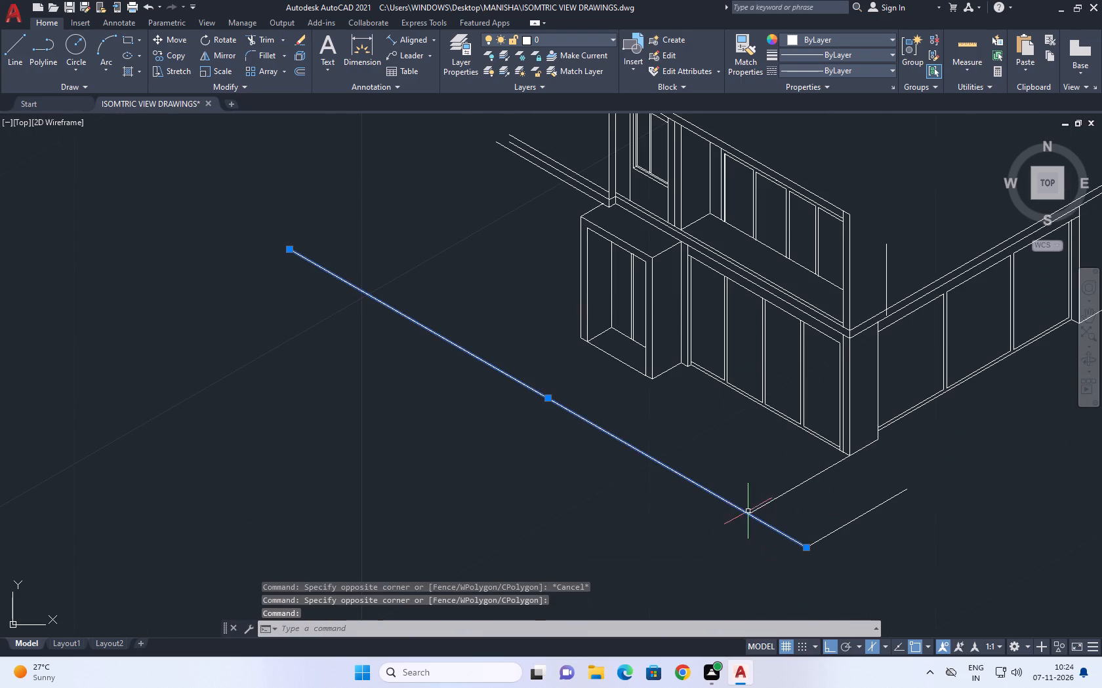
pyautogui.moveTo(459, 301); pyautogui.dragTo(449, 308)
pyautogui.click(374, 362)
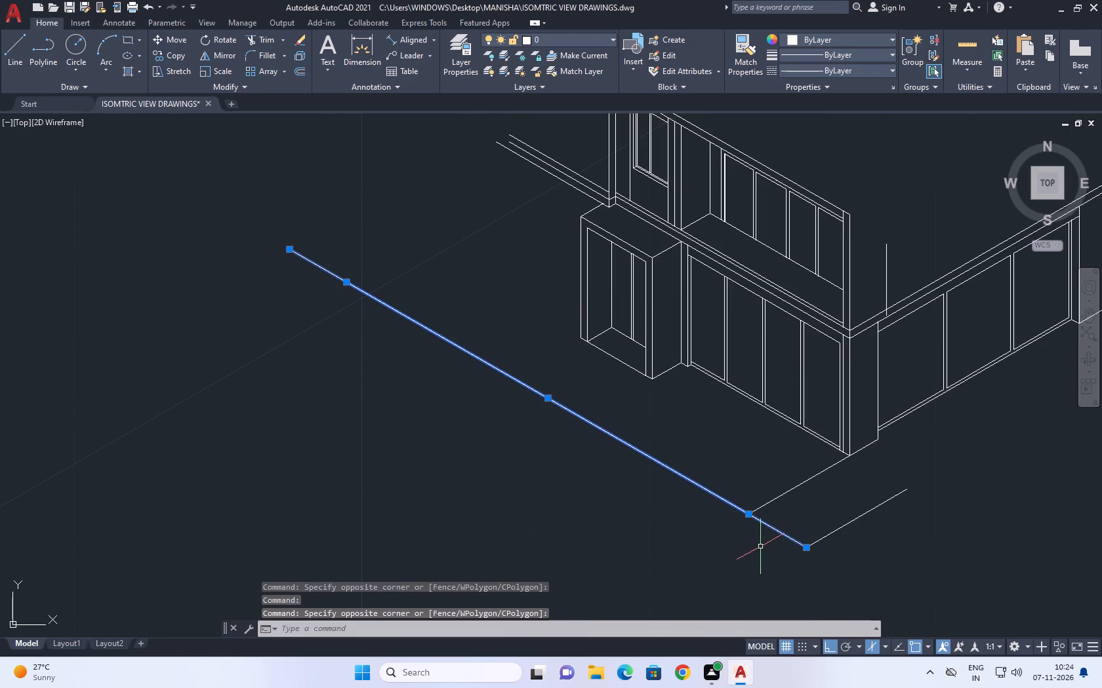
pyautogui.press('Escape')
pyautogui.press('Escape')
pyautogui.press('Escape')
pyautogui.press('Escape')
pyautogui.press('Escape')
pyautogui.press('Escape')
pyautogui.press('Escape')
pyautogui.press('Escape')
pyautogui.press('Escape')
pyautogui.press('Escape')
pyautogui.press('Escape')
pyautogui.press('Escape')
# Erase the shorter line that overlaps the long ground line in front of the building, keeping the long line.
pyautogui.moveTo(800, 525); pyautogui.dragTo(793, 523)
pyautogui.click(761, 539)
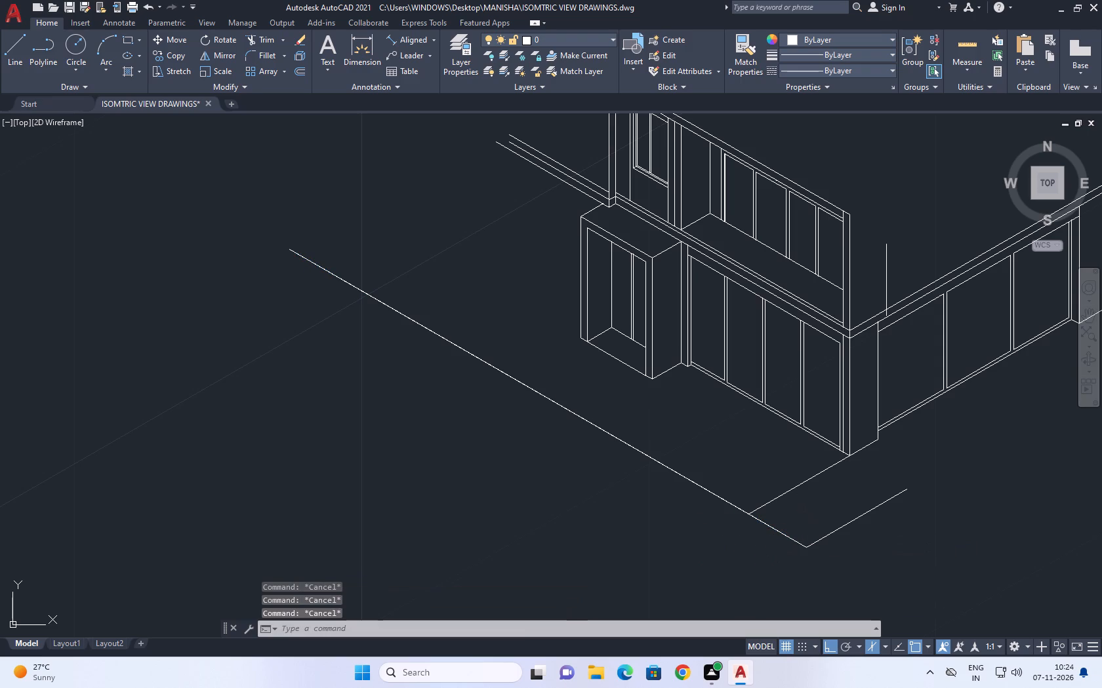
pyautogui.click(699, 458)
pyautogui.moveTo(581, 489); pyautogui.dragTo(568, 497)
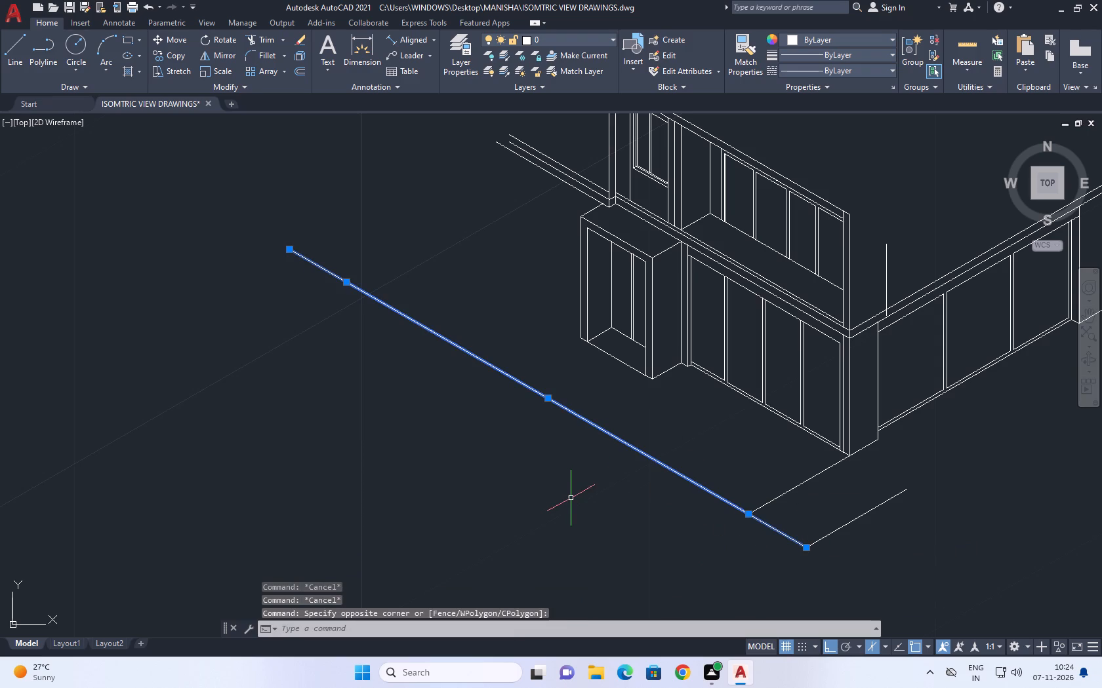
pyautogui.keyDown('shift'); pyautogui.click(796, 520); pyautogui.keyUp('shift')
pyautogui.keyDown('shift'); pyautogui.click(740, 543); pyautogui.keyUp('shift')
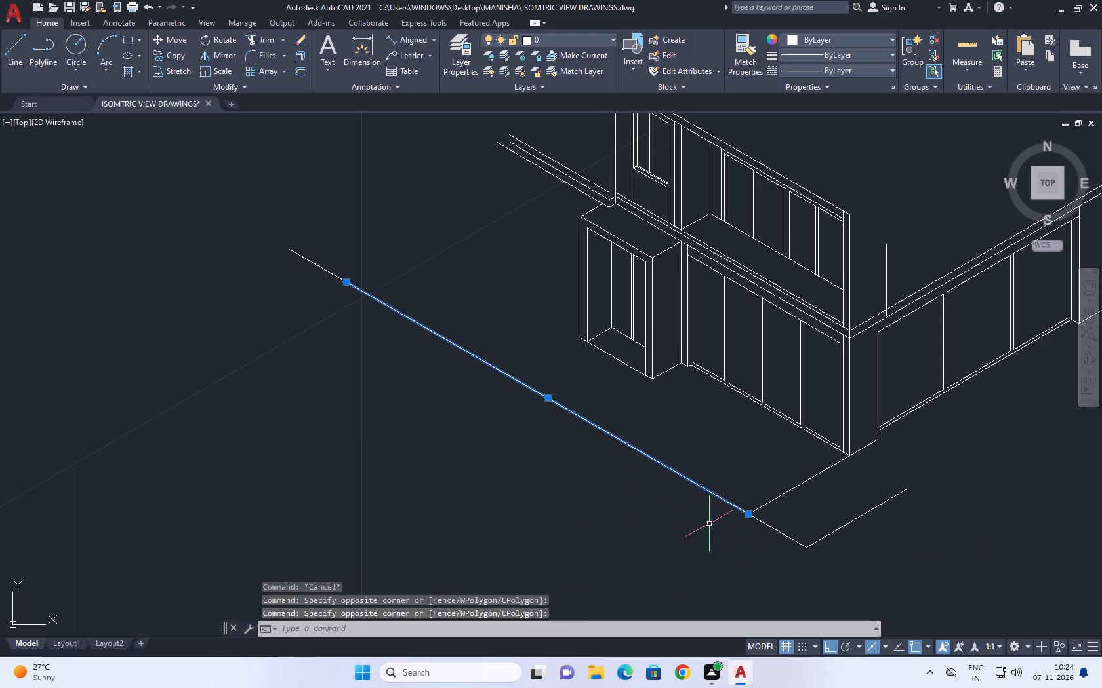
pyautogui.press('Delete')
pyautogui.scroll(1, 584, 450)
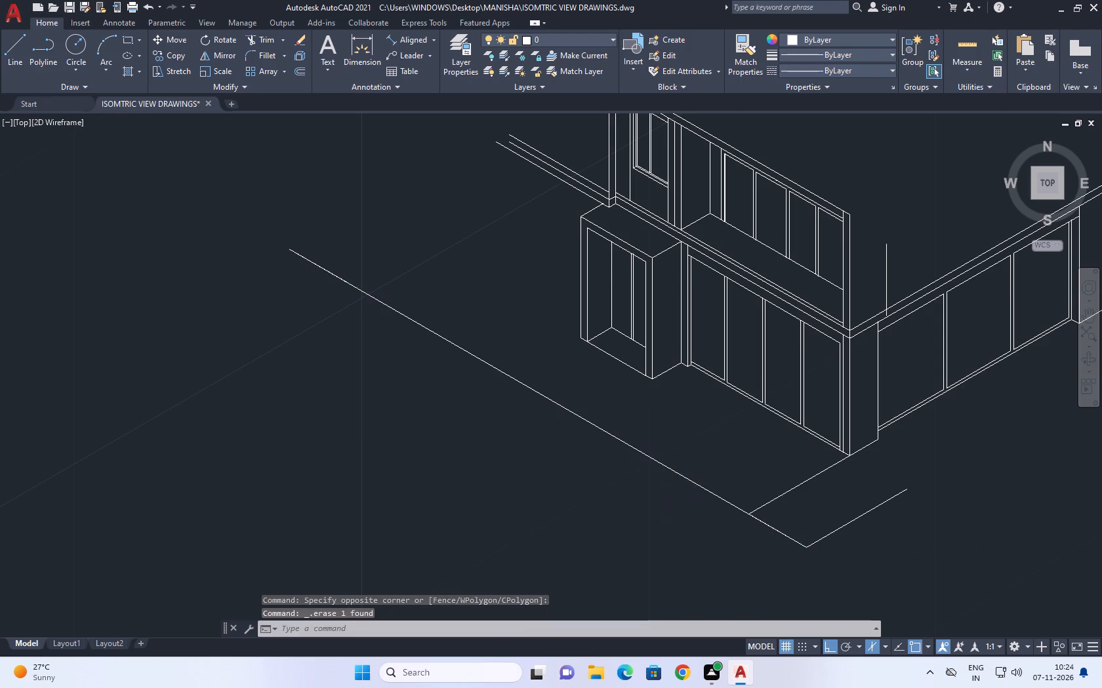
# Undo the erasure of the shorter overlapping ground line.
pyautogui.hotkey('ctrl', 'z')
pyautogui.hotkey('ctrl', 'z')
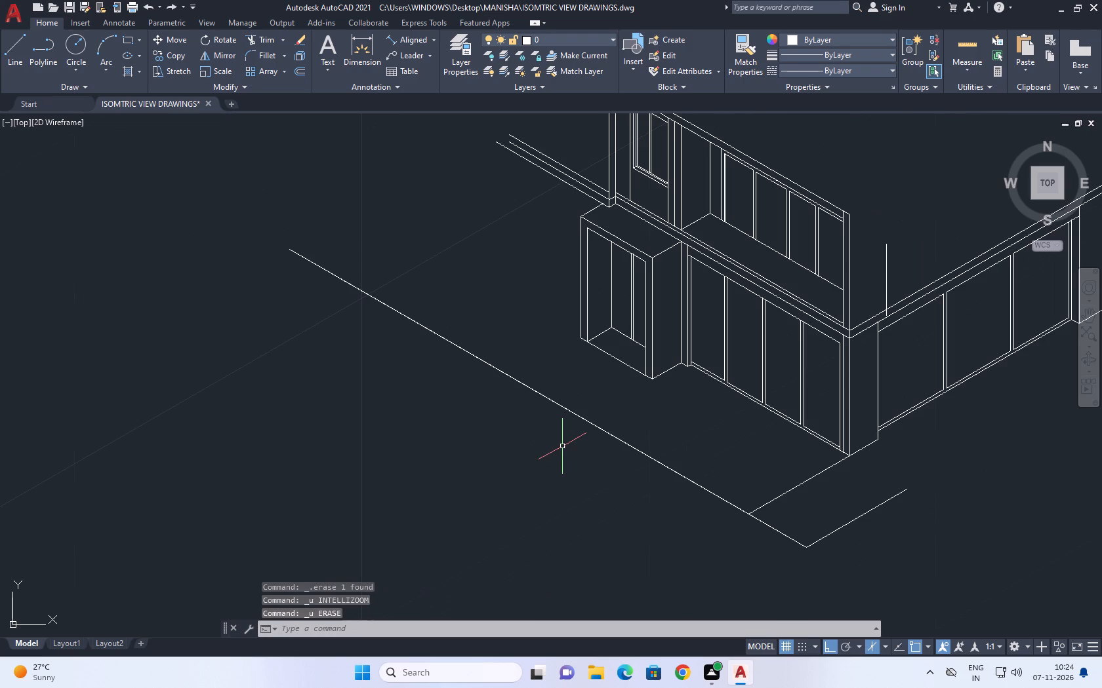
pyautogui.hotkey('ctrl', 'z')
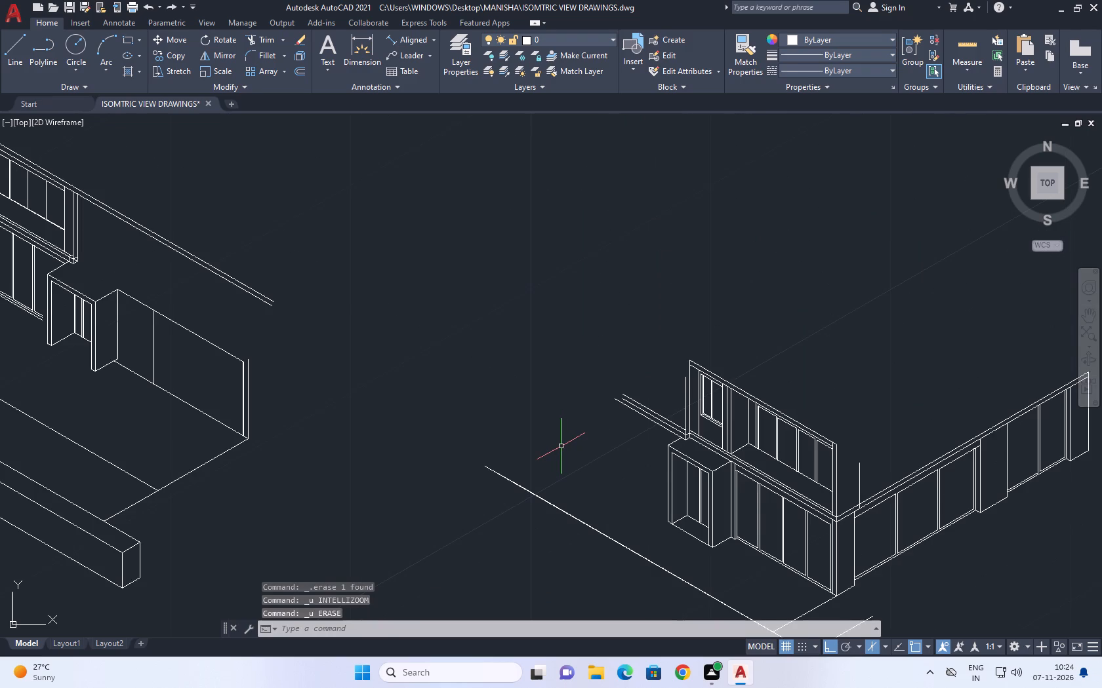
# Draw a line at 30° from the far endpoint of the shorter overlapping ground line back towards the building.
pyautogui.write('L')
pyautogui.press('space')
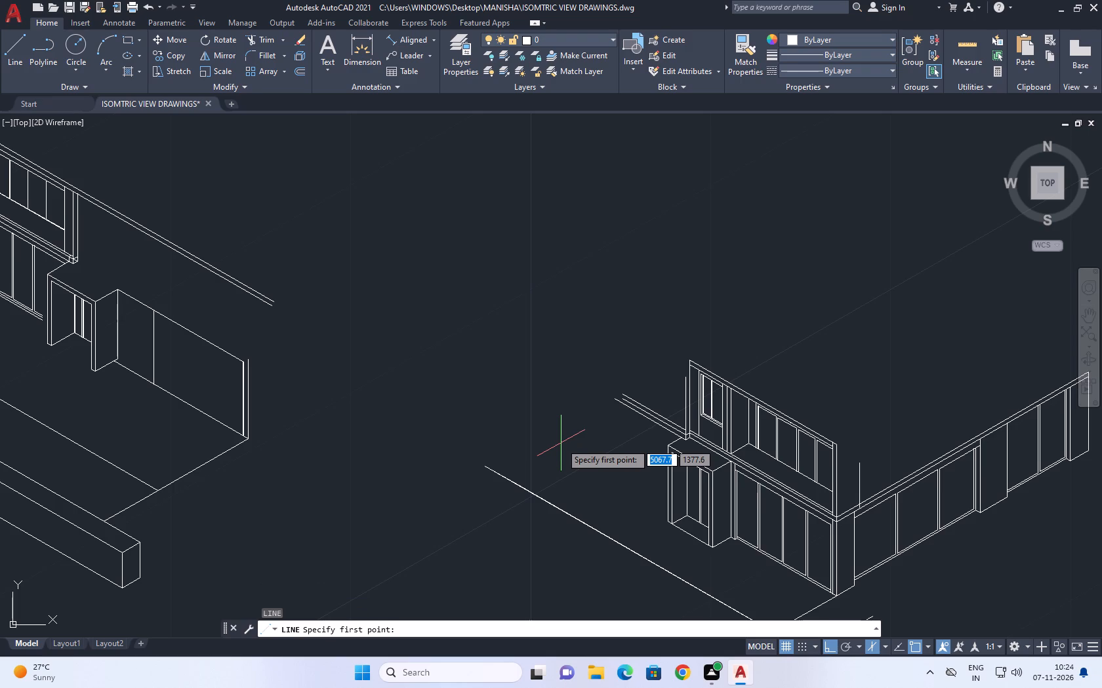
pyautogui.click(523, 488)
pyautogui.scroll(2, 626, 438)
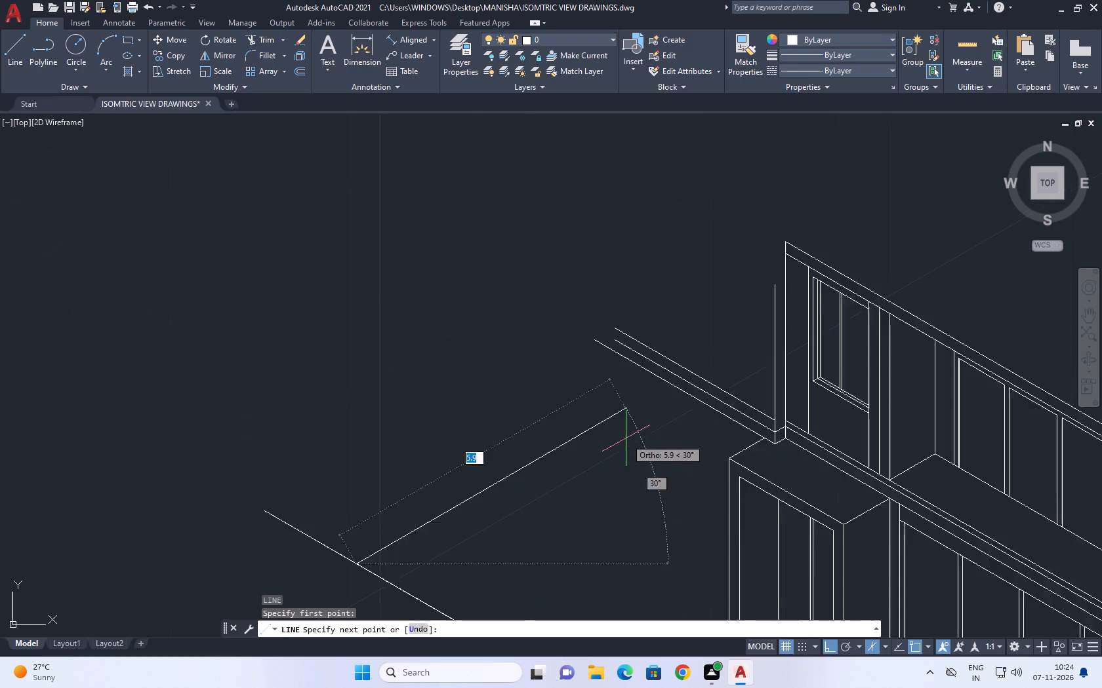
pyautogui.scroll(1, 626, 438)
pyautogui.click(647, 425)
pyautogui.rightClick(638, 439)
pyautogui.click(687, 448)
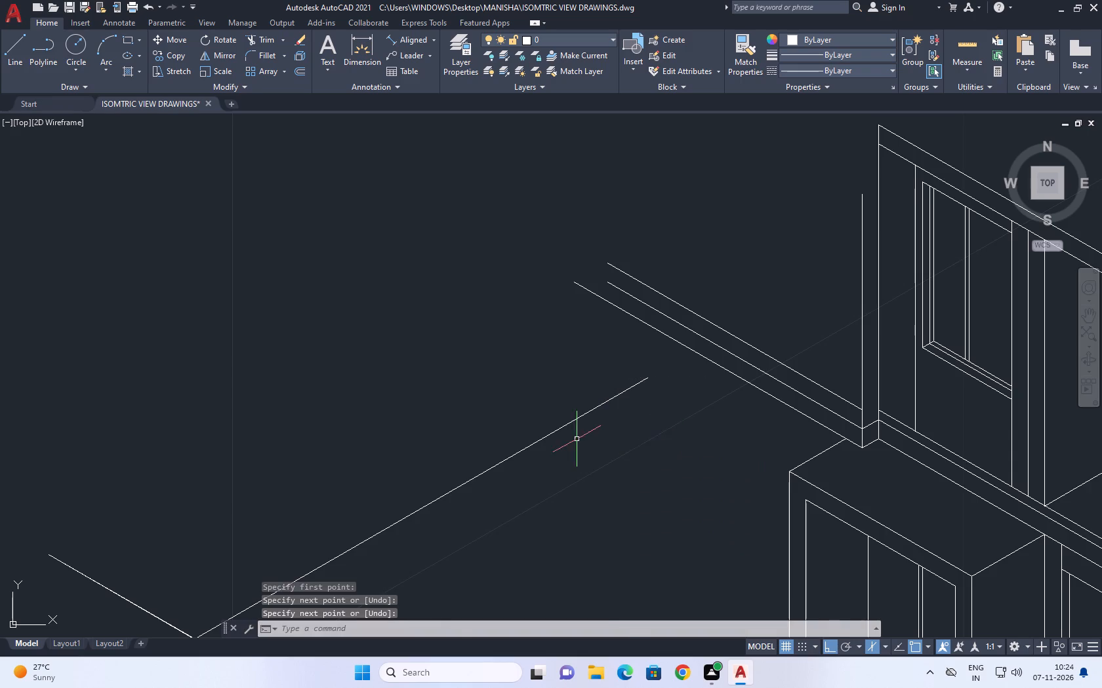
# Draw a line at 150° from the inner back floor corner of the entrance block out past the new 30° ground line.
pyautogui.scroll(-2, 577, 439)
pyautogui.moveTo(674, 538); pyautogui.dragTo(576, 452, button='middle')
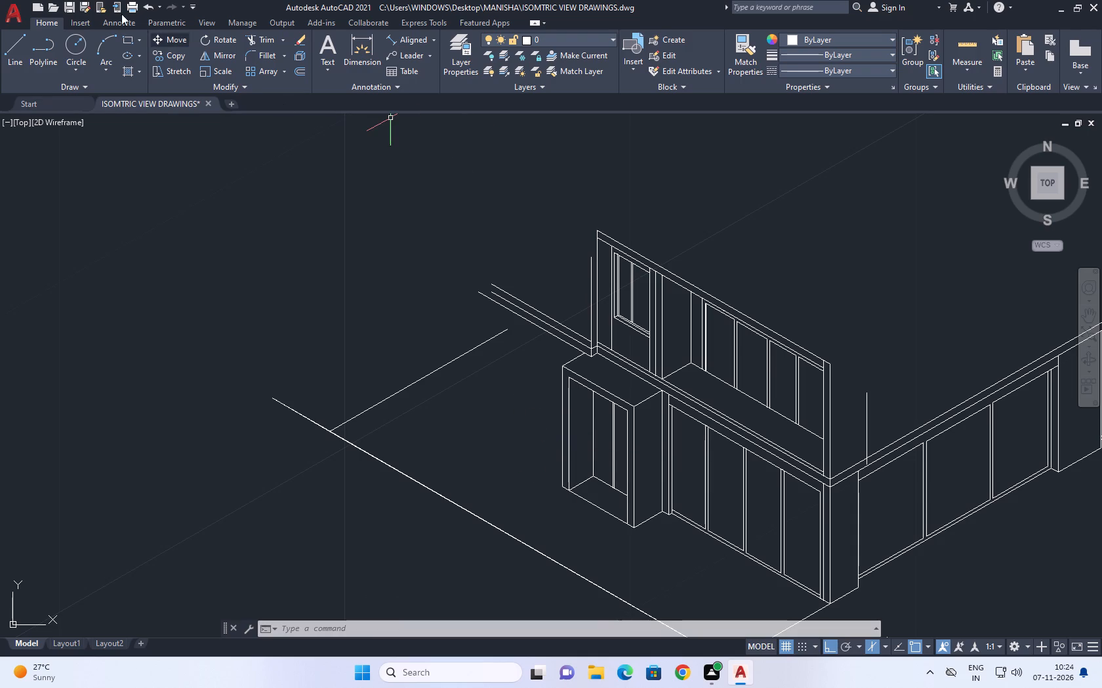
pyautogui.click(12, 52)
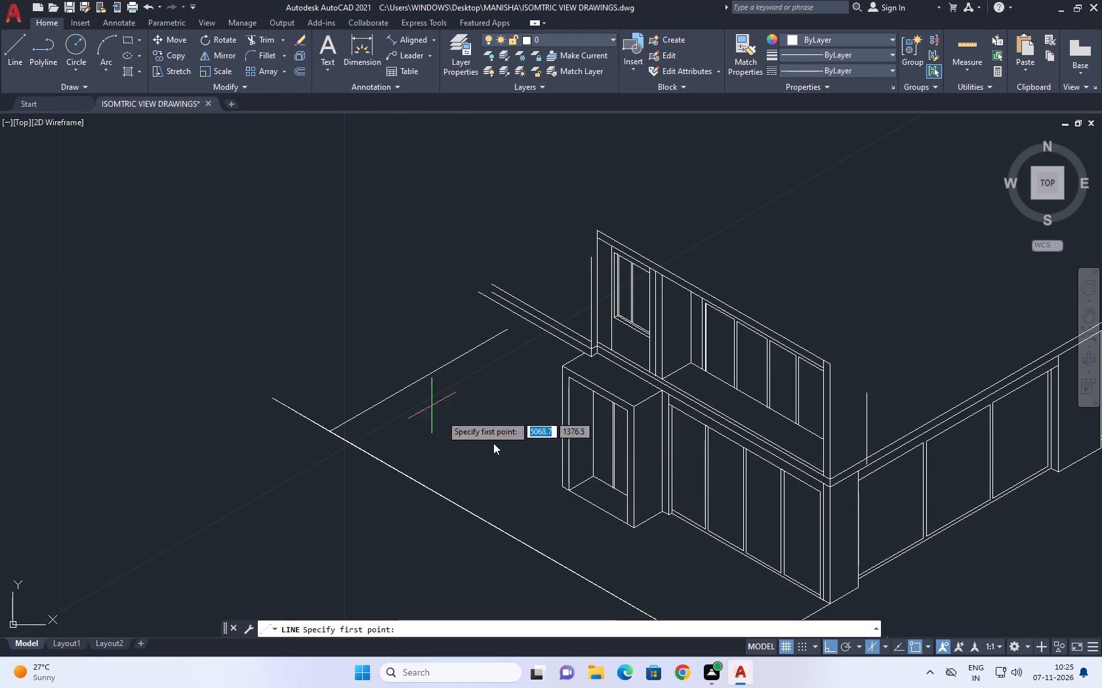
pyautogui.scroll(1, 574, 456)
pyautogui.click(606, 496)
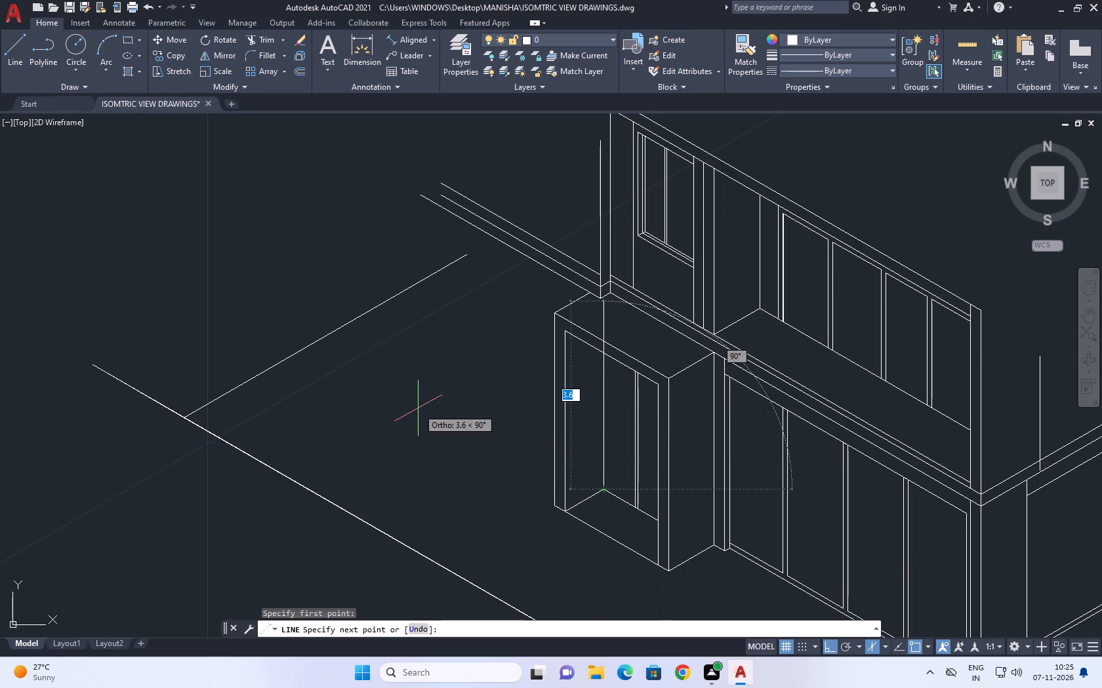
pyautogui.press('F5')
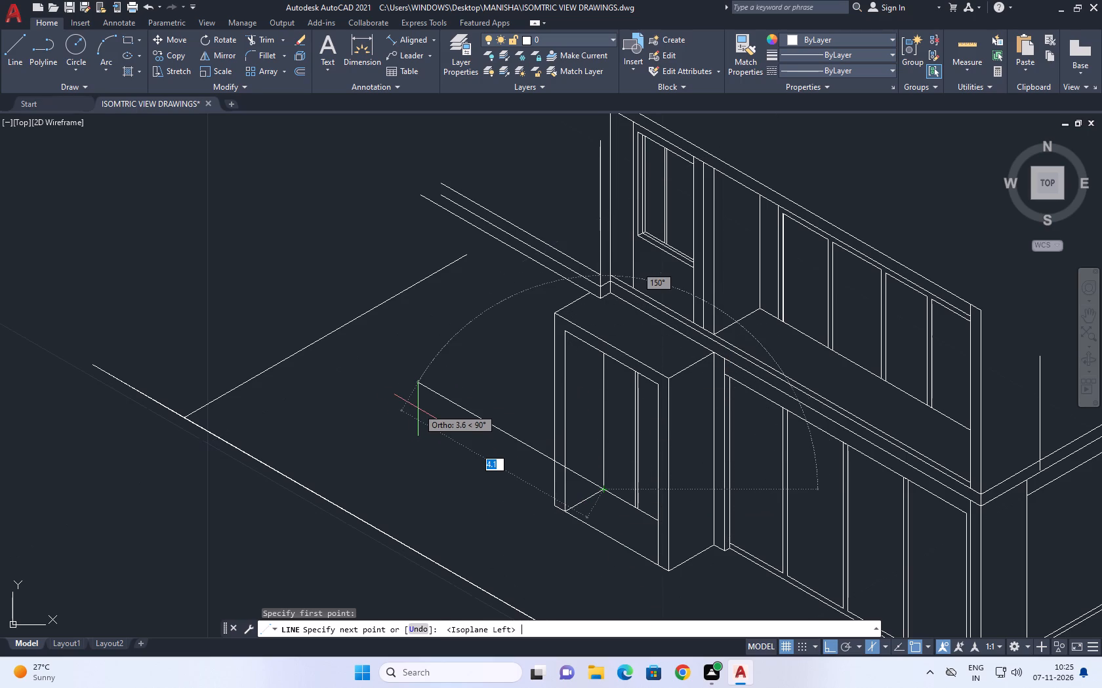
pyautogui.click(248, 303)
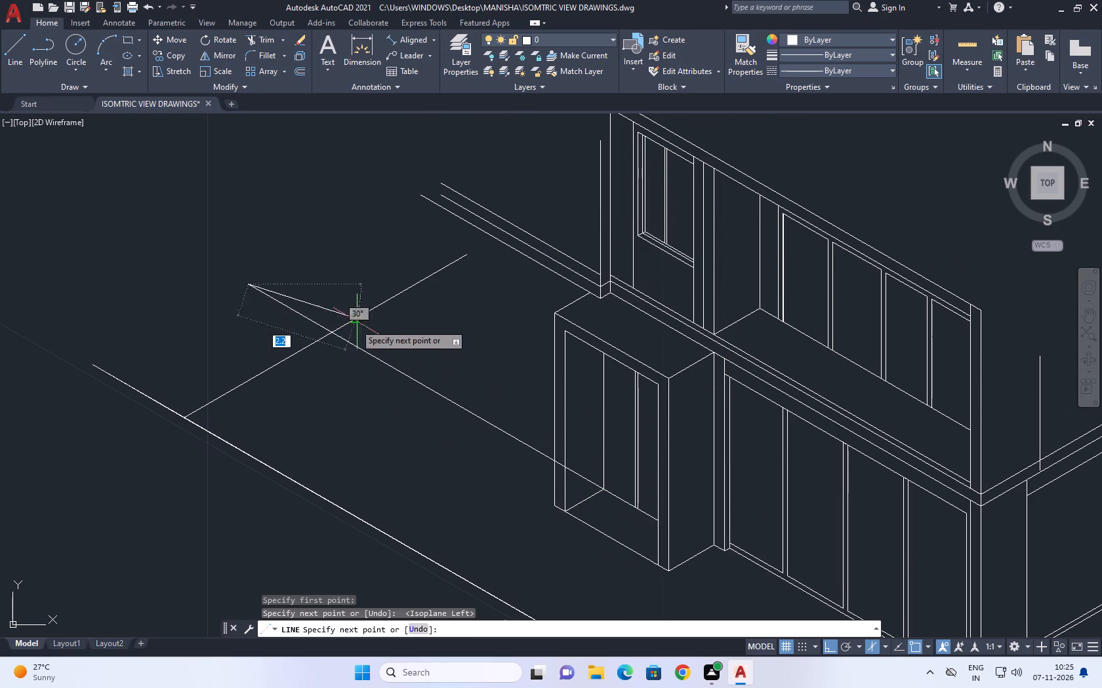
pyautogui.rightClick(340, 306)
pyautogui.click(383, 328)
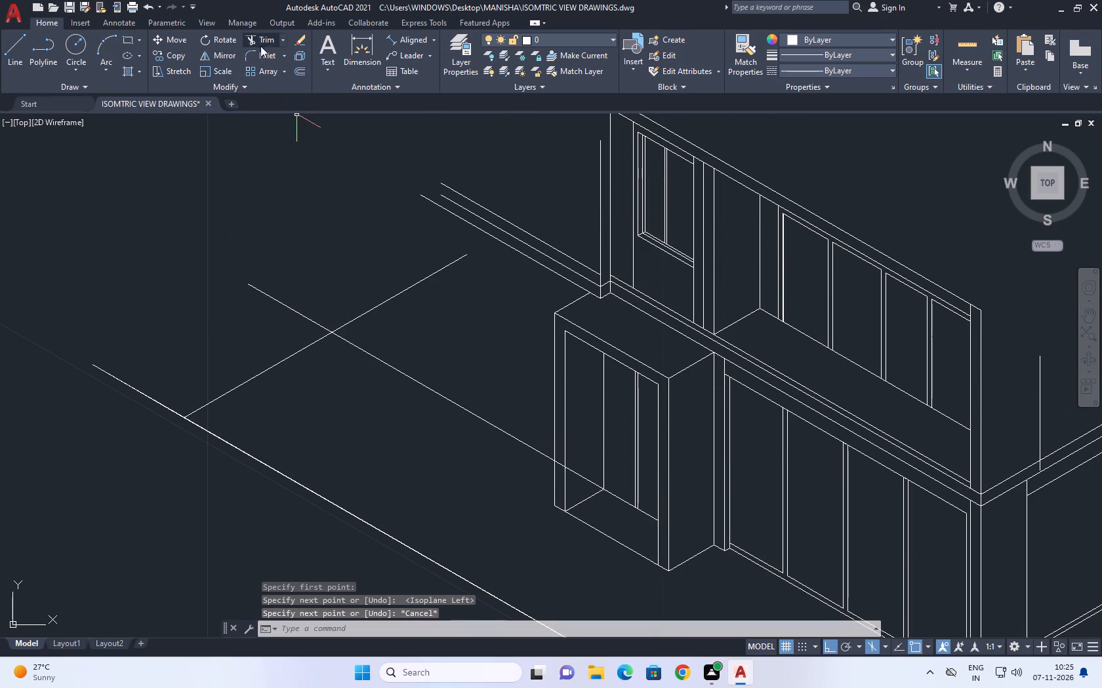
# Trim the new line's portions inside the entrance block so it starts at the block's outer vertical edge.
pyautogui.click(264, 39)
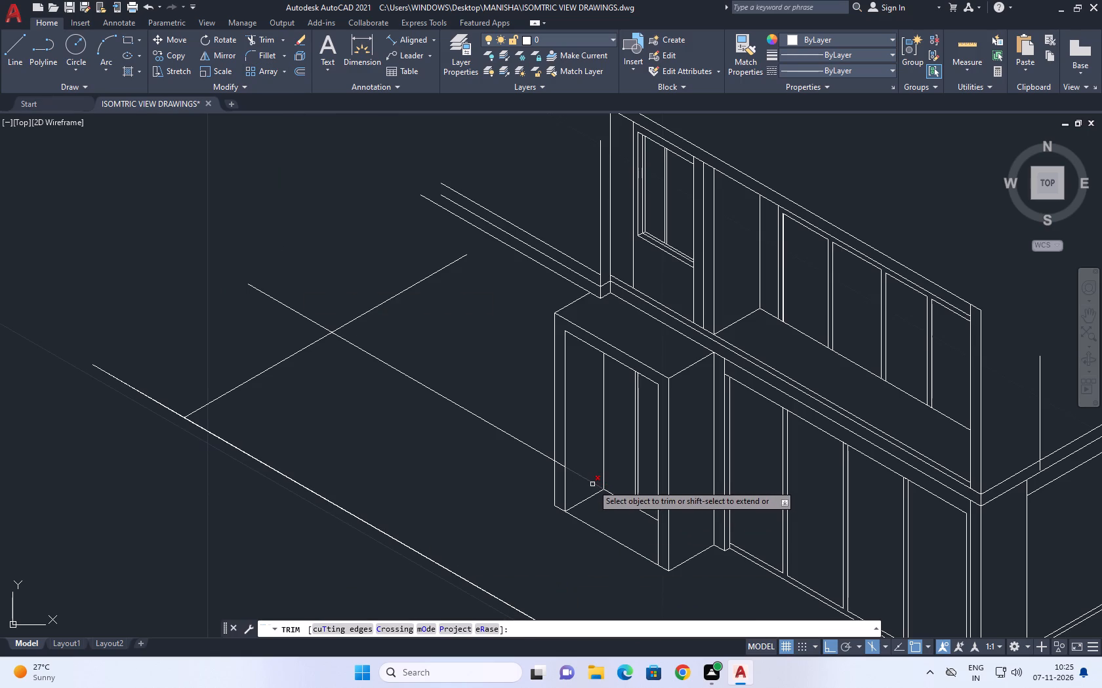
pyautogui.click(592, 484)
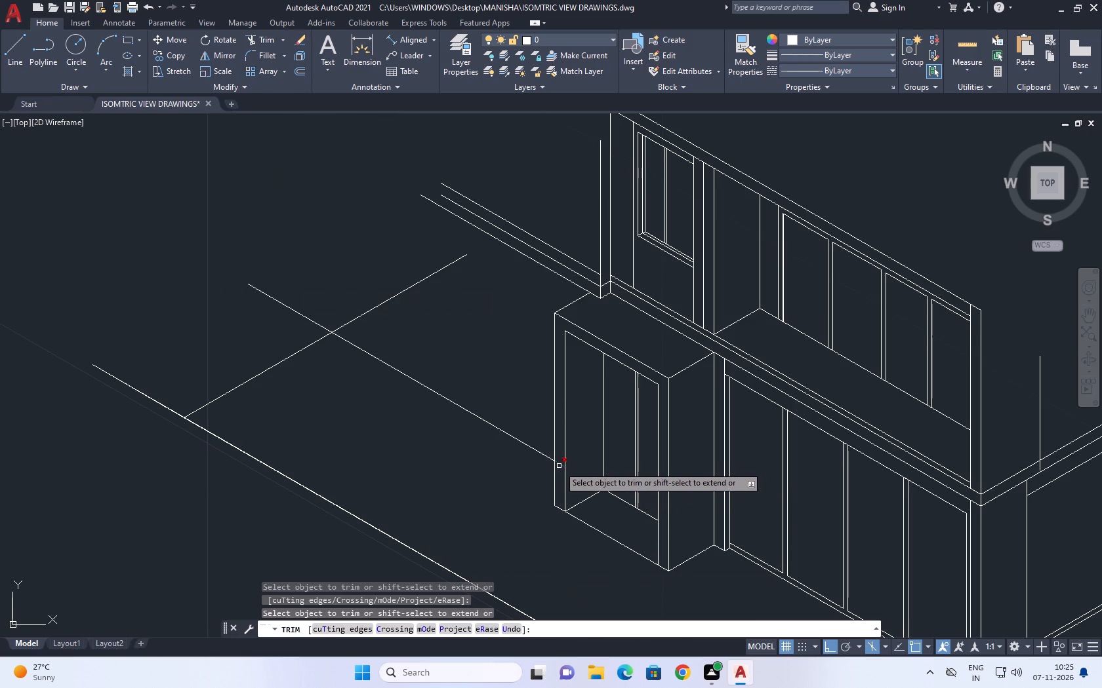
pyautogui.click(561, 464)
pyautogui.rightClick(517, 443)
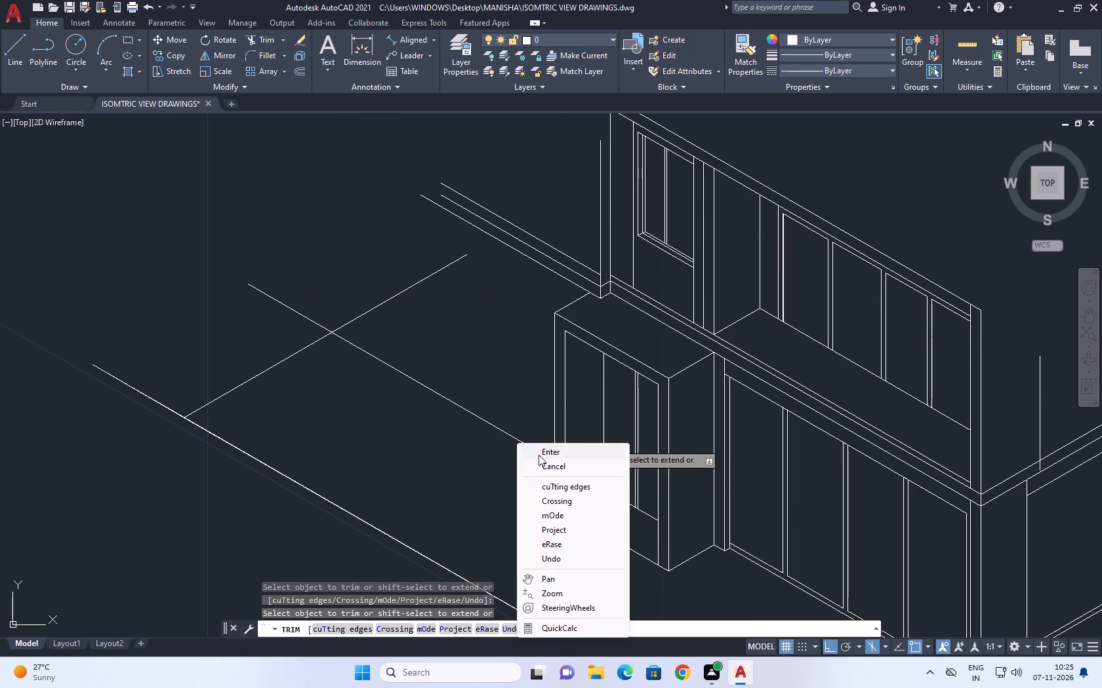
pyautogui.click(542, 465)
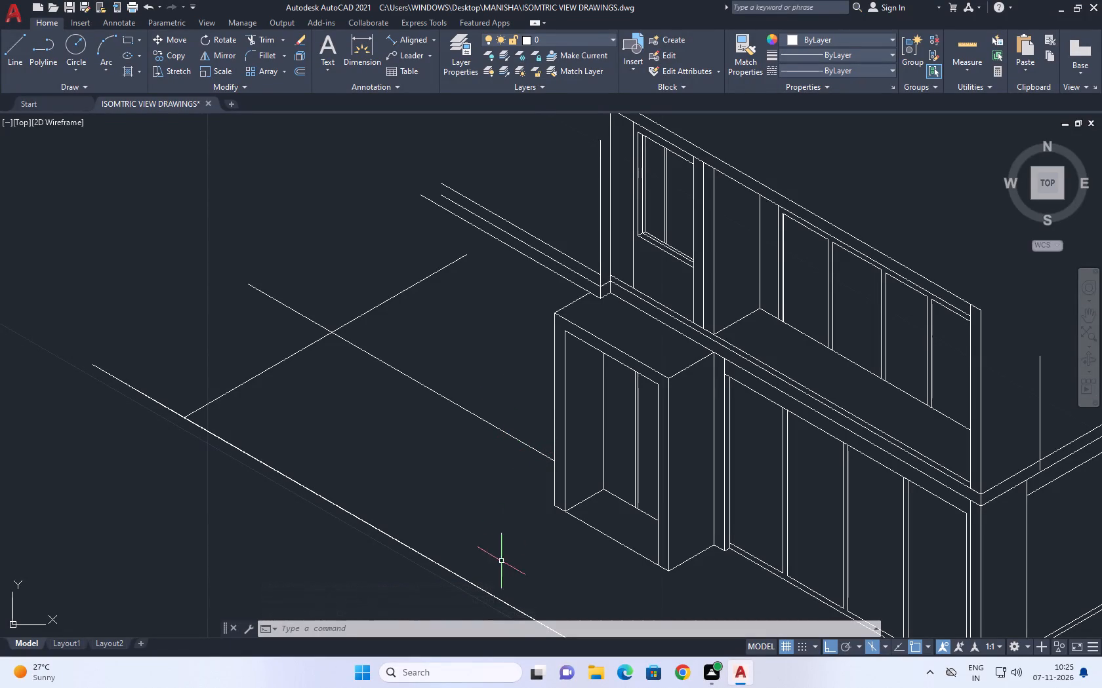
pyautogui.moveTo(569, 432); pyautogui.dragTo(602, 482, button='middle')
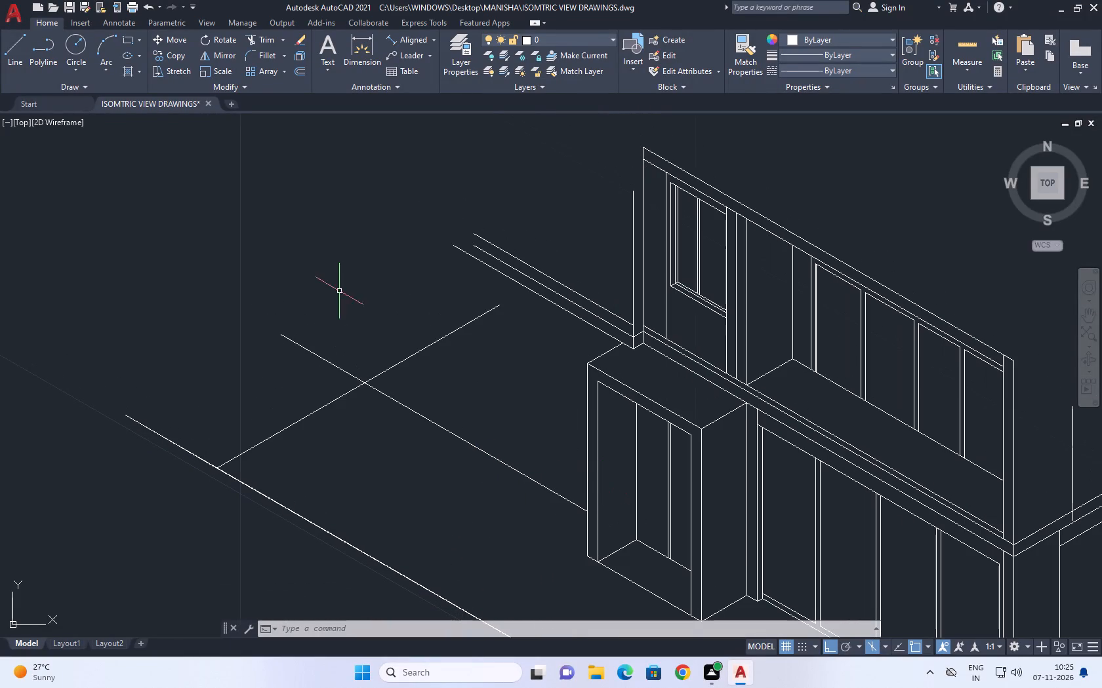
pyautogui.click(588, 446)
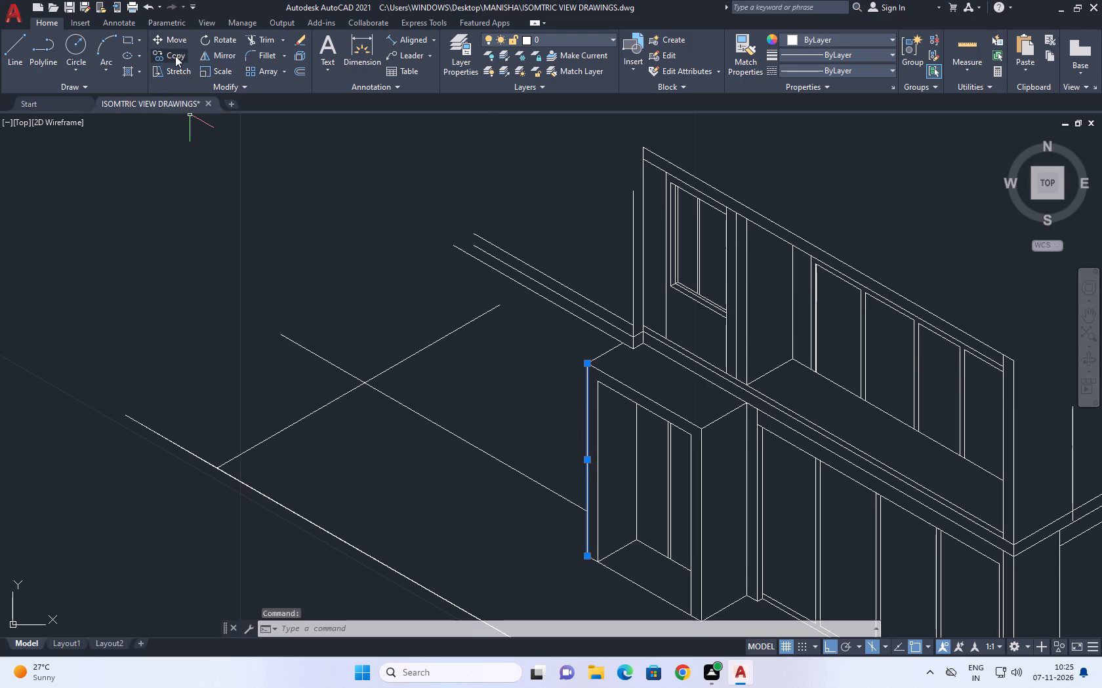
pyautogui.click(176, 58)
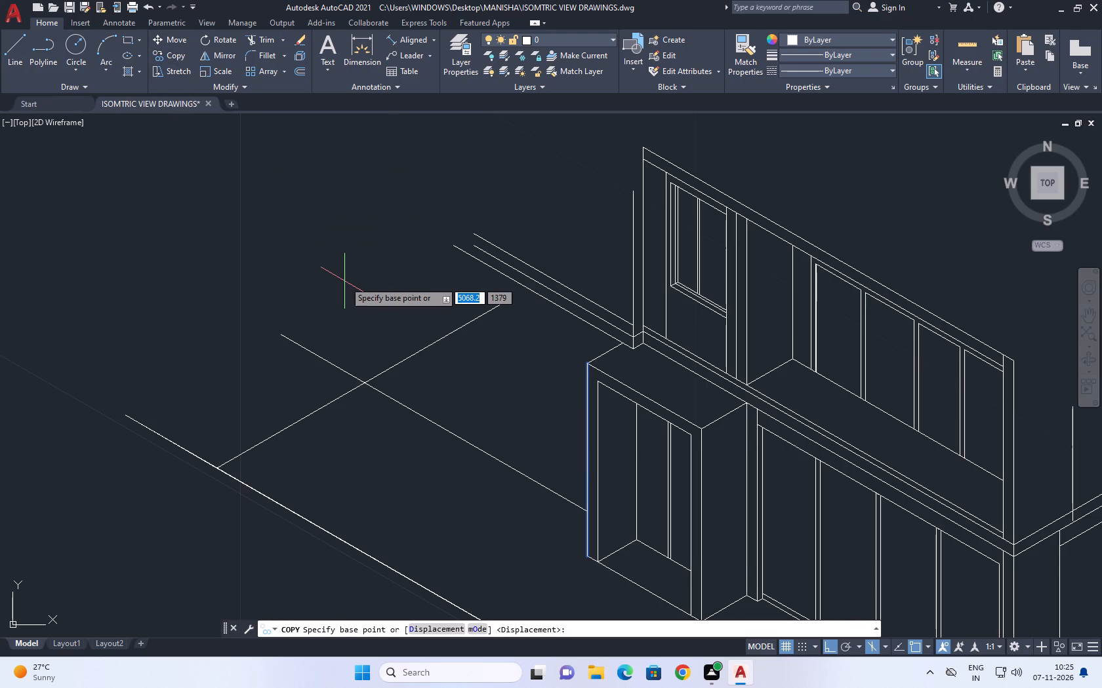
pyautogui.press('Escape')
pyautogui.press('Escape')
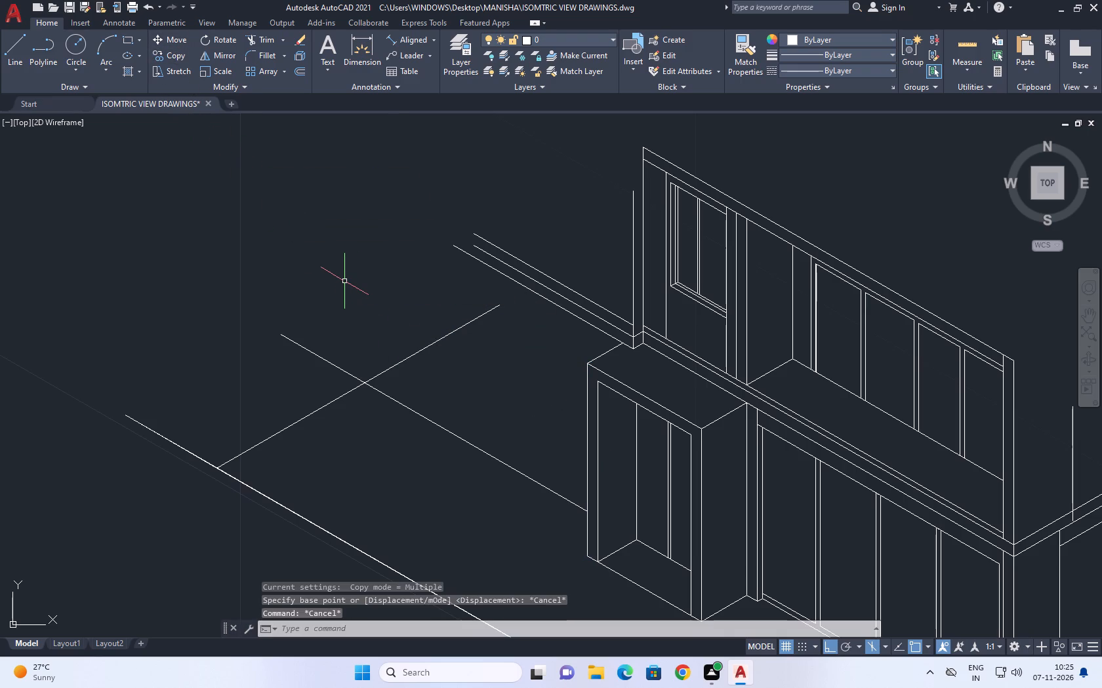
# Check the aligned distance along the ground line from the building corner's 30° line to the far 30° line, without placing a dimension.
pyautogui.scroll(-2, 602, 349)
pyautogui.moveTo(674, 398); pyautogui.dragTo(663, 411, button='middle')
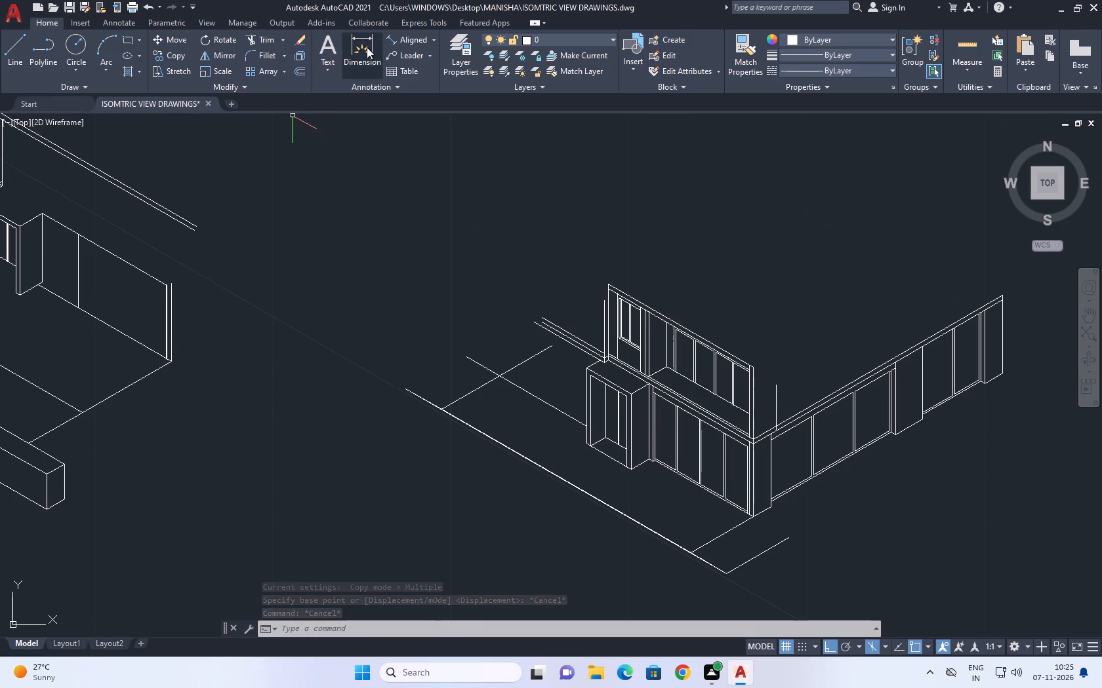
pyautogui.click(409, 47)
pyautogui.scroll(1, 441, 420)
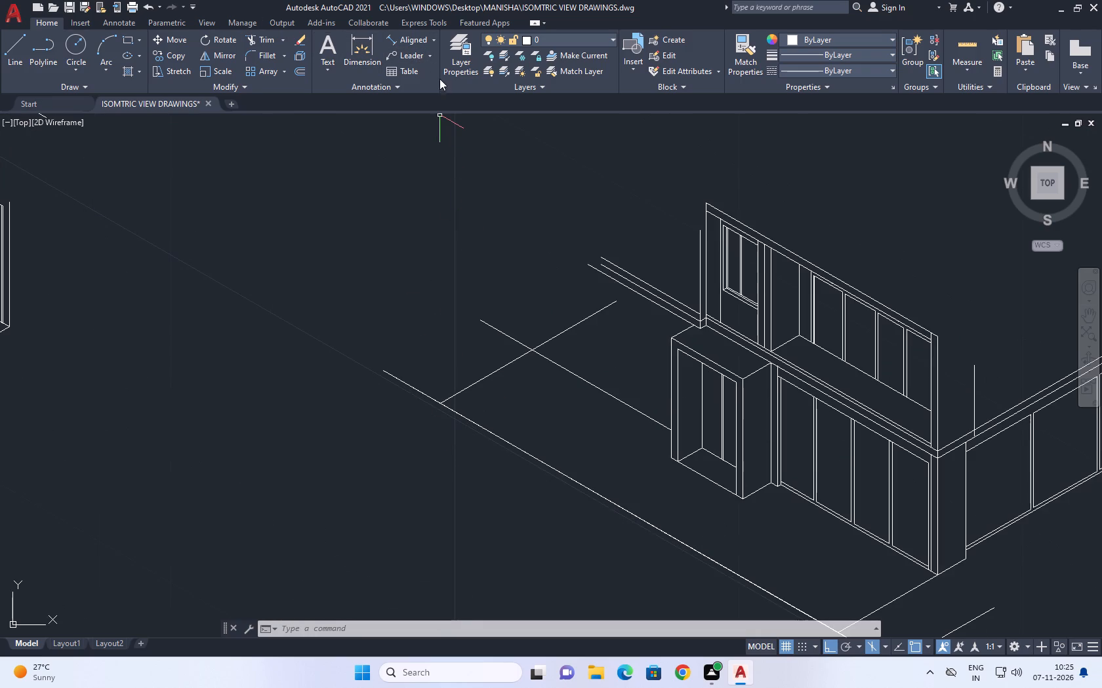
pyautogui.click(411, 42)
pyautogui.scroll(-2, 904, 381)
pyautogui.scroll(2, 907, 459)
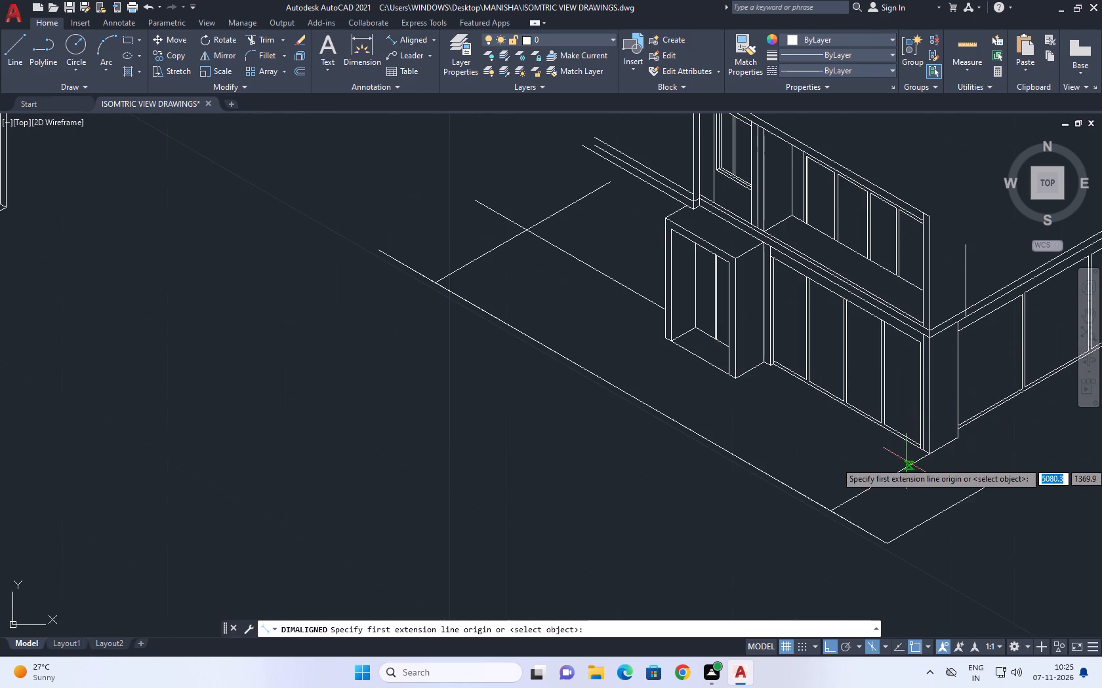
pyautogui.click(832, 511)
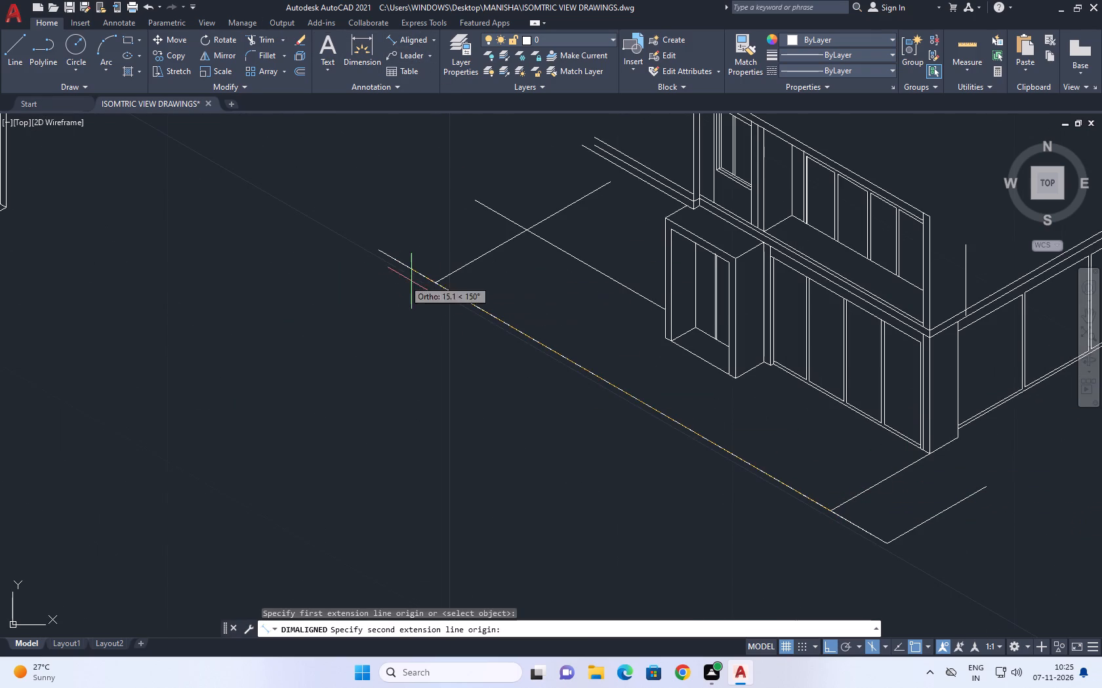
pyautogui.click(436, 283)
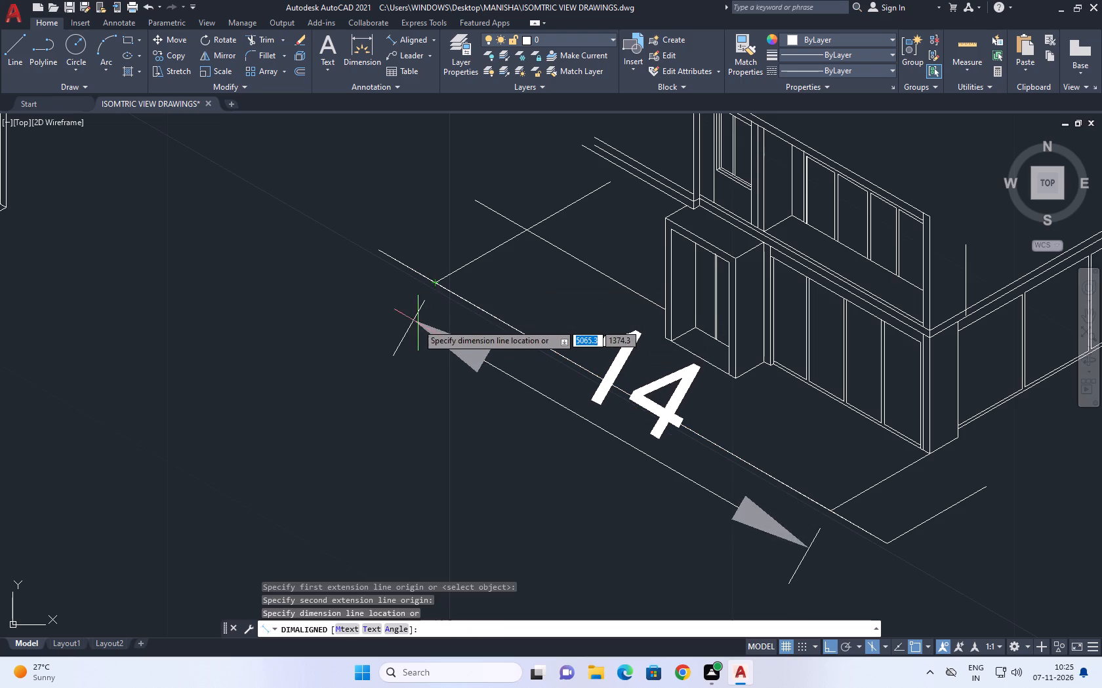
pyautogui.rightClick(376, 354)
pyautogui.click(419, 381)
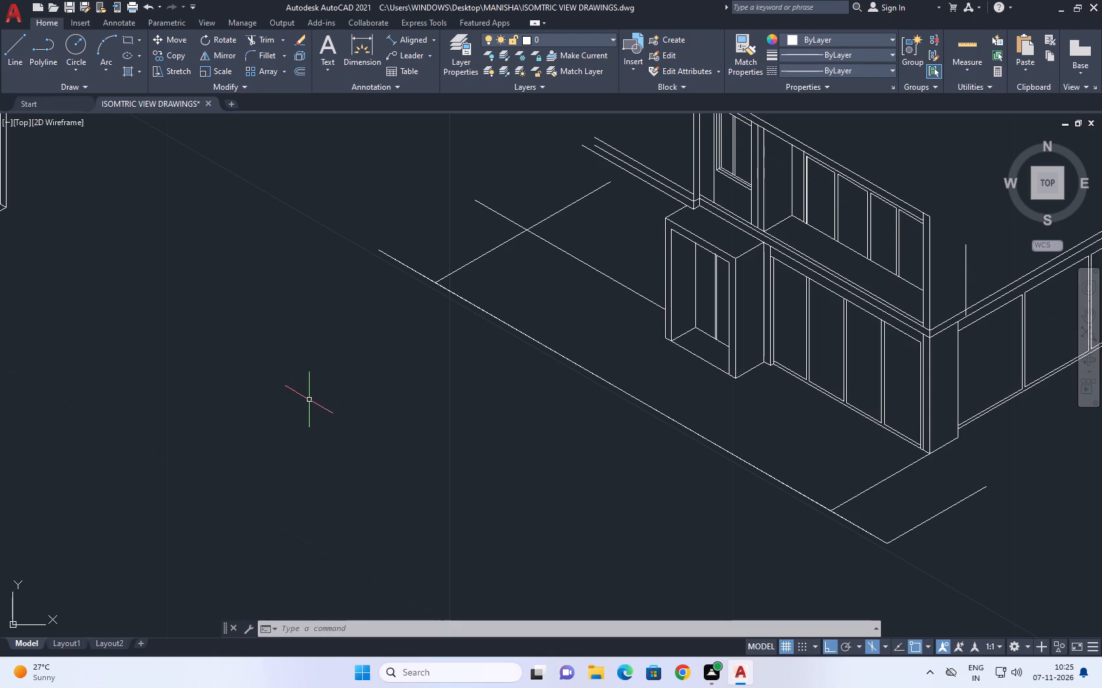
# Check the aligned distance from the ground line's near end to the foot of the far 30° line, without placing a dimension.
pyautogui.rightClick(294, 435)
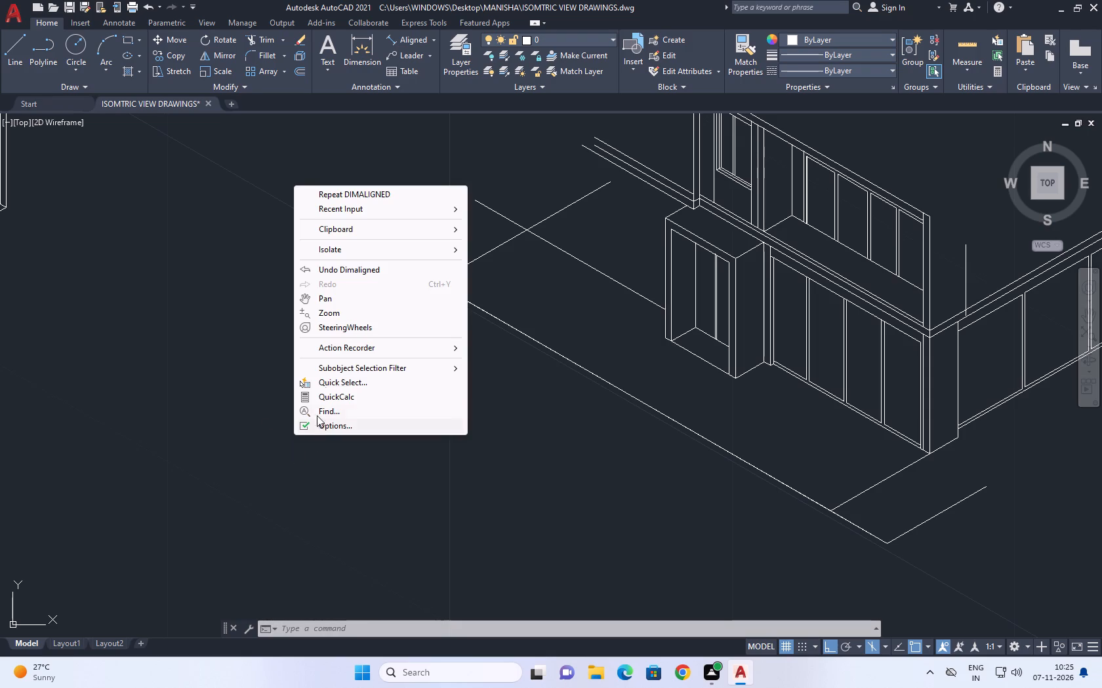
pyautogui.click(356, 192)
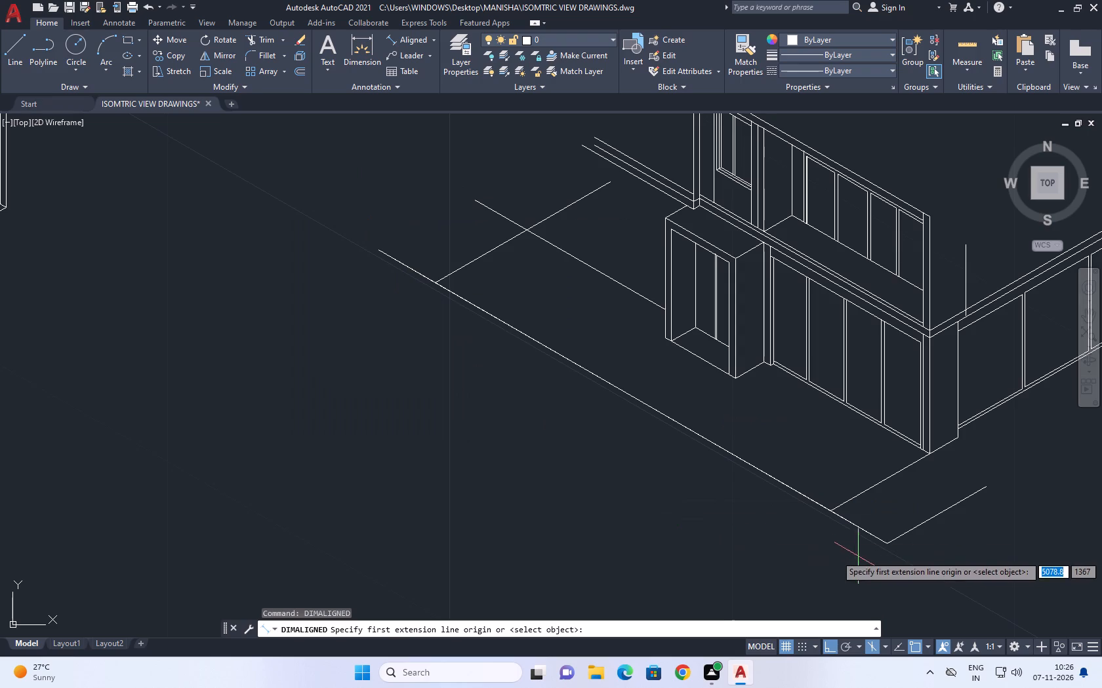
pyautogui.click(889, 547)
pyautogui.click(436, 283)
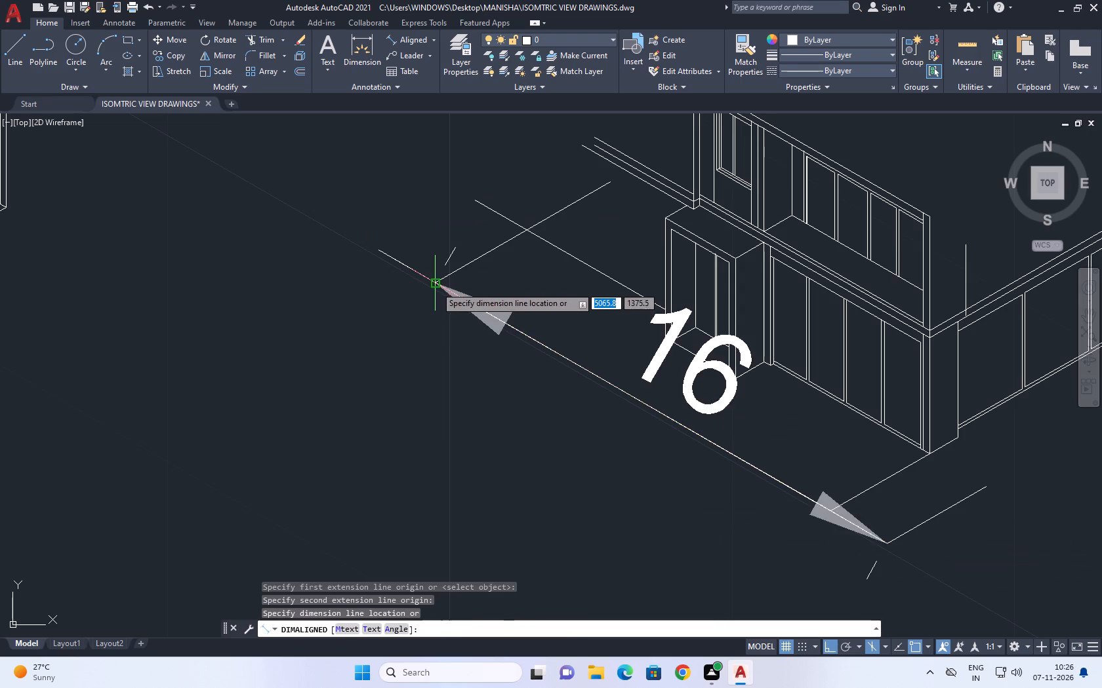
pyautogui.rightClick(478, 365)
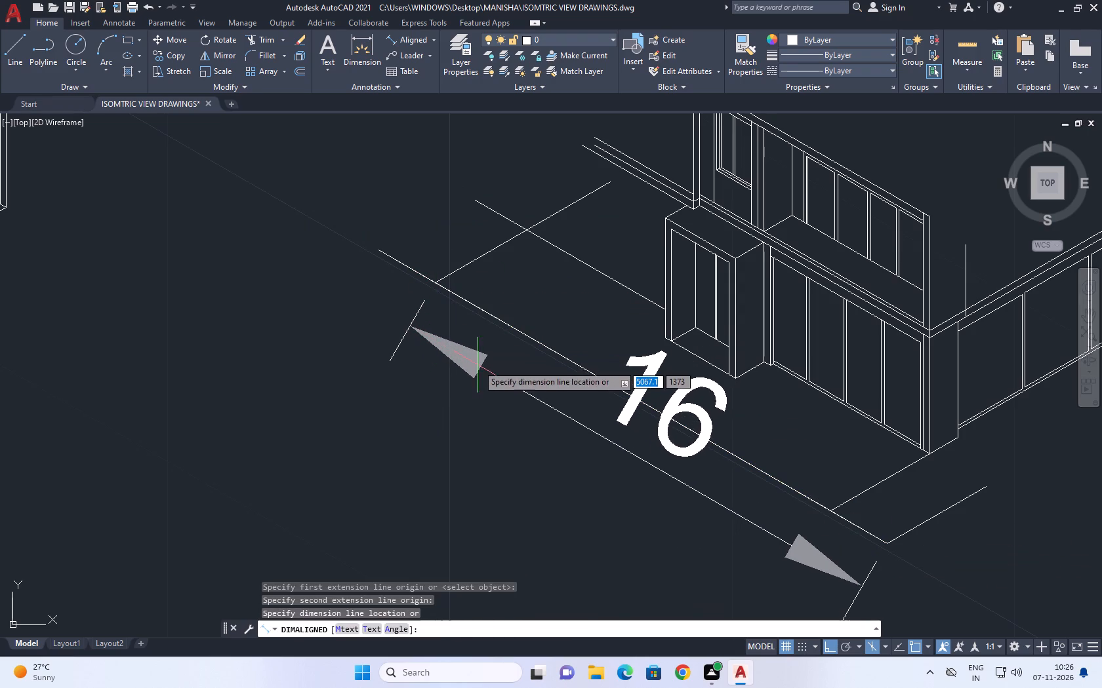
pyautogui.click(520, 388)
# Check the aligned distance from the foot of the far 30° line to the ground line's far endpoint.
pyautogui.moveTo(416, 361); pyautogui.dragTo(497, 468, button='middle')
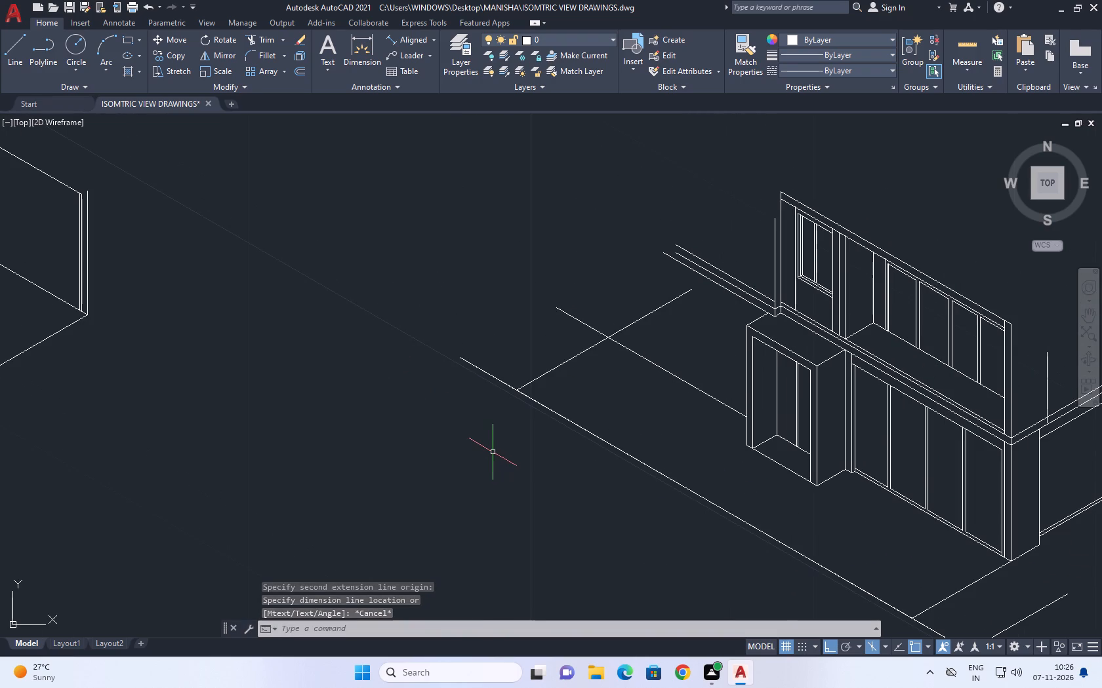
pyautogui.click(542, 372)
pyautogui.click(530, 320)
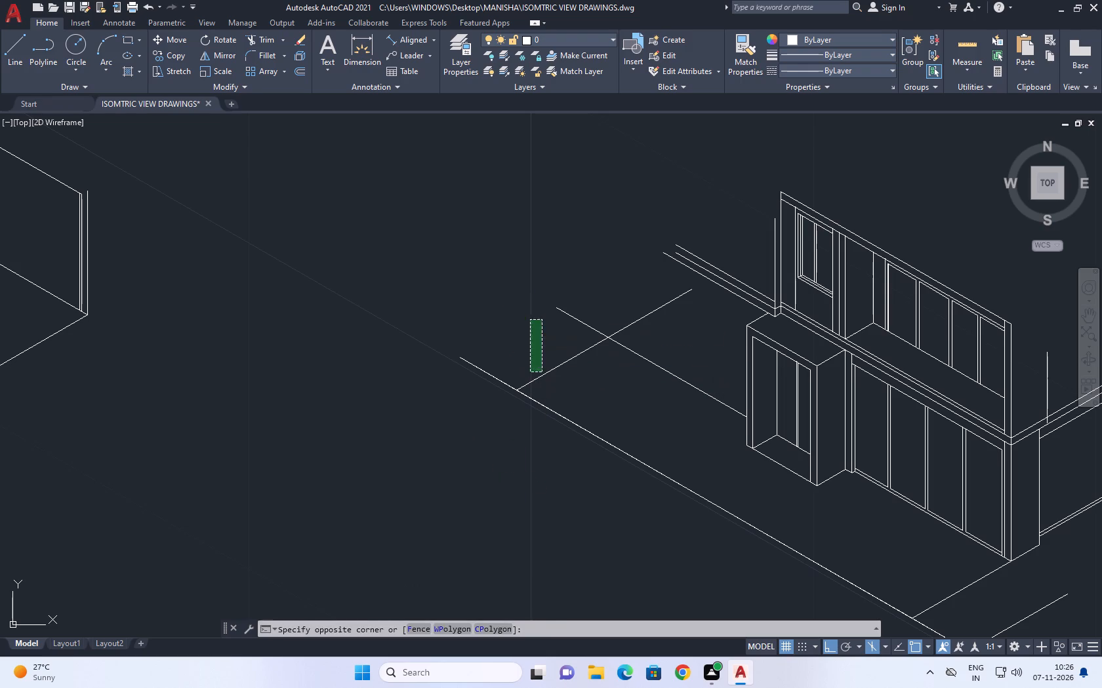
pyautogui.click(523, 323)
pyautogui.rightClick(516, 321)
pyautogui.click(593, 332)
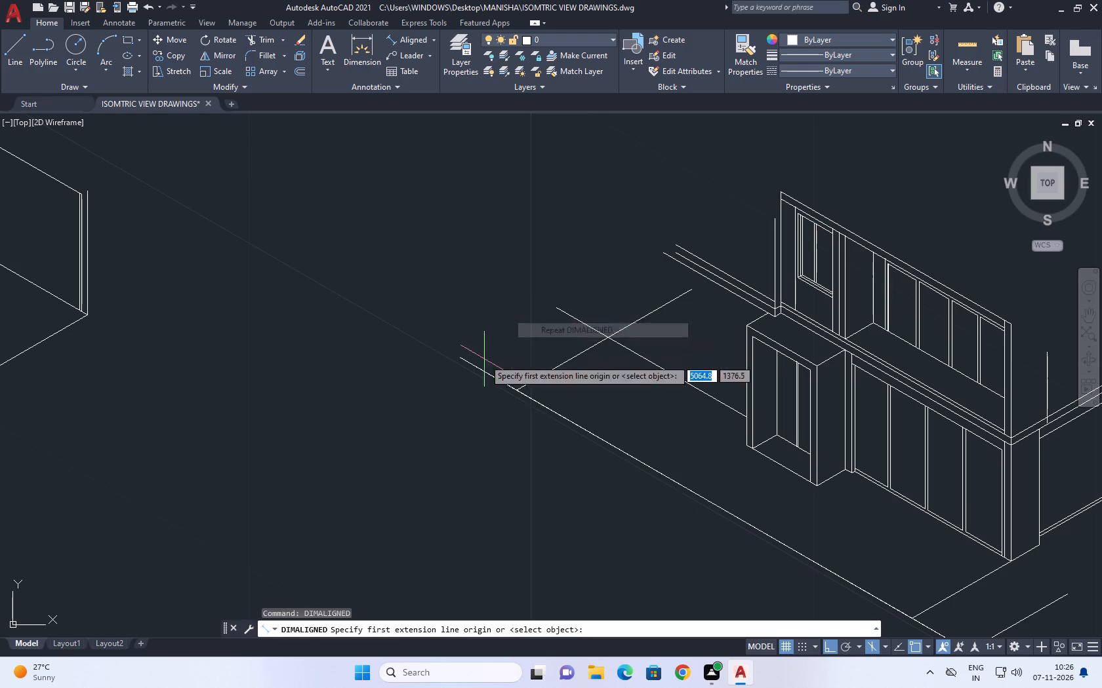
pyautogui.click(515, 390)
pyautogui.click(462, 357)
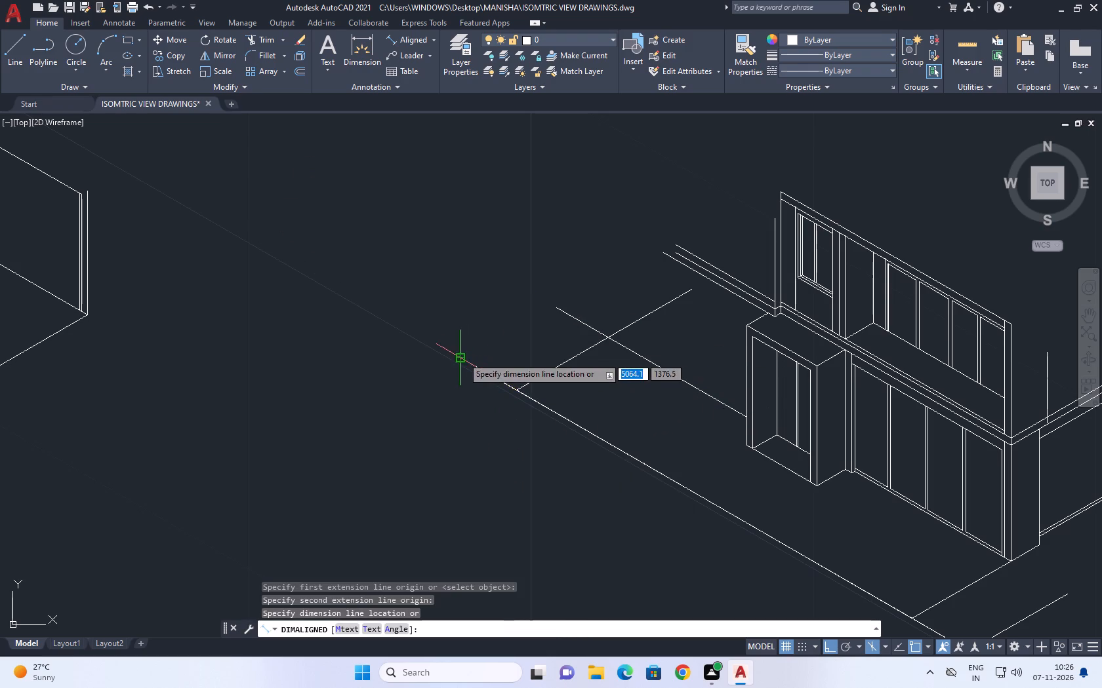
pyautogui.rightClick(460, 361)
pyautogui.click(508, 375)
# Move the far 30° line from its foot on the ground line to the ground line's far endpoint.
pyautogui.moveTo(530, 345); pyautogui.dragTo(512, 381, button='middle')
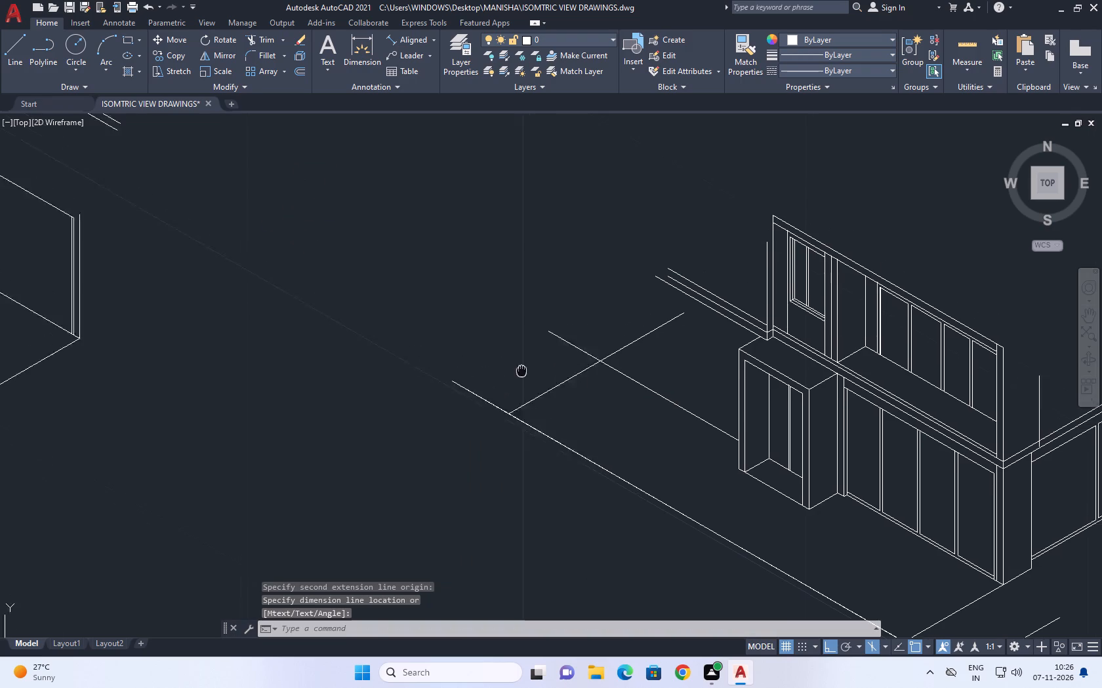
pyautogui.moveTo(512, 381); pyautogui.dragTo(500, 391, button='middle')
pyautogui.click(529, 417)
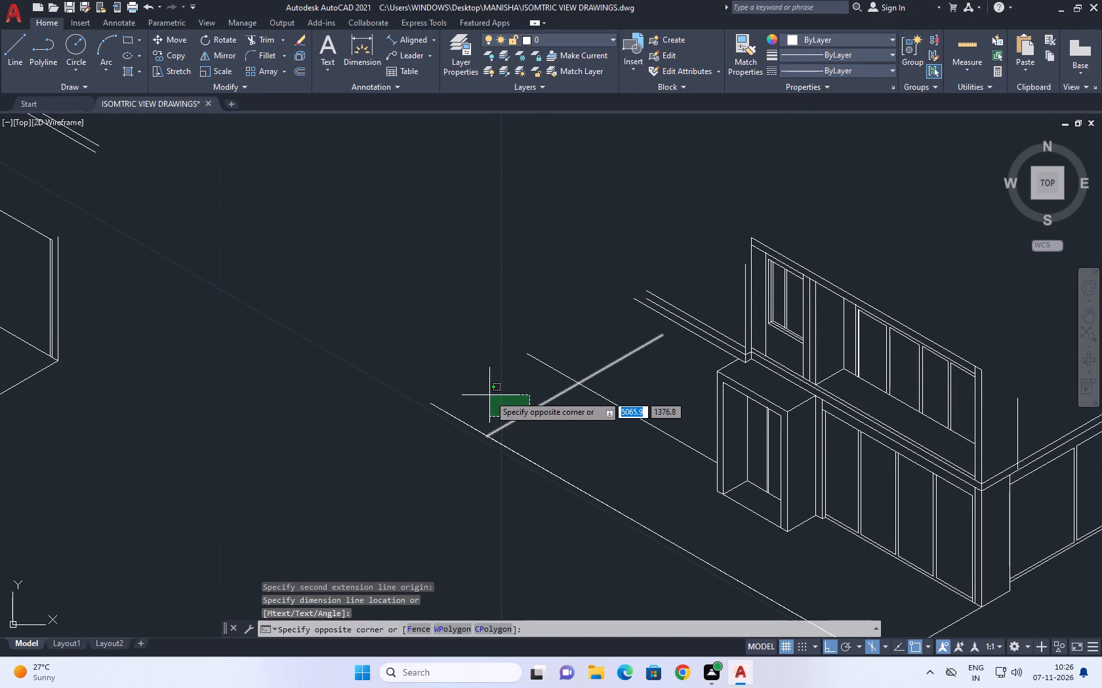
pyautogui.click(489, 395)
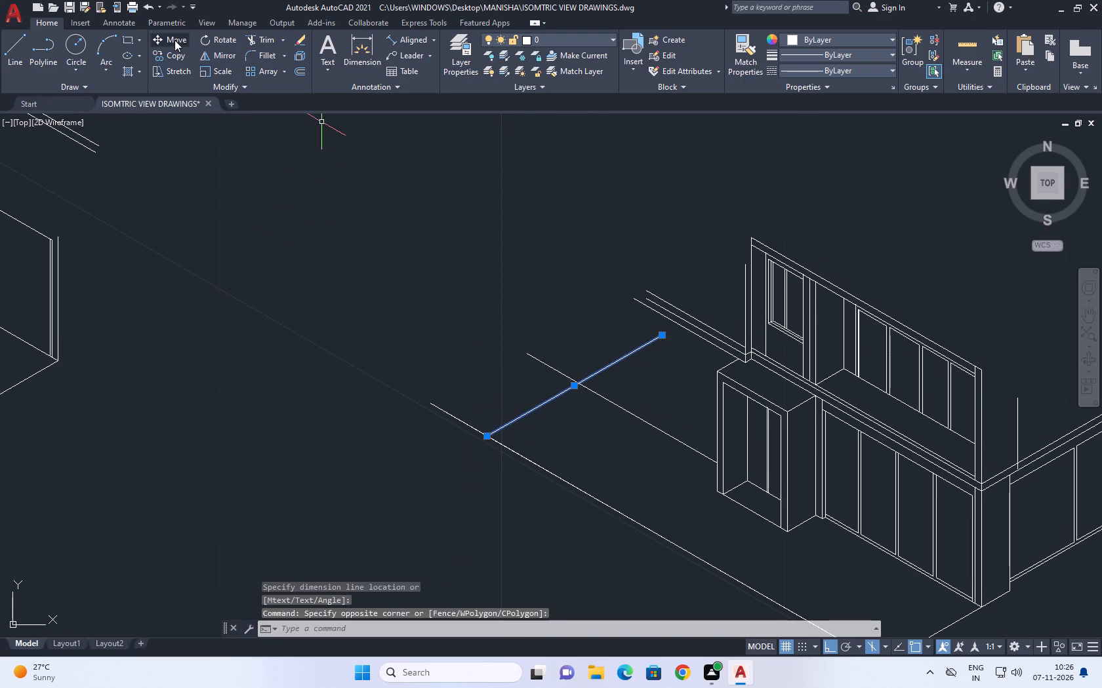
pyautogui.click(174, 40)
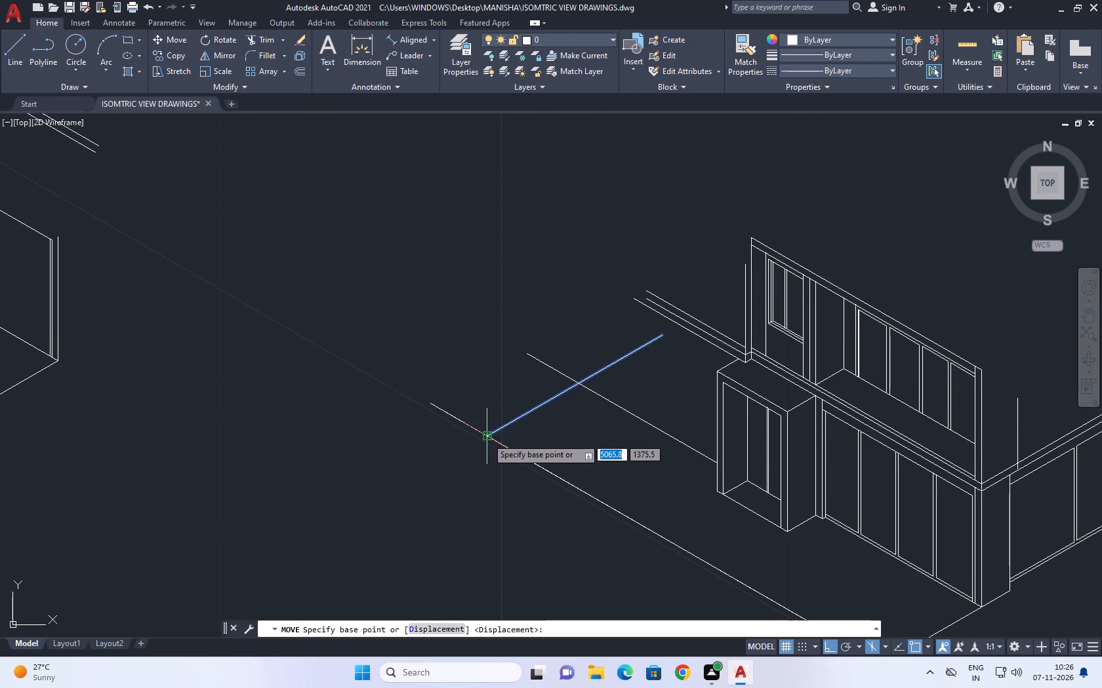
pyautogui.click(487, 438)
pyautogui.click(433, 405)
pyautogui.moveTo(542, 353); pyautogui.dragTo(537, 417, button='middle')
pyautogui.scroll(-1, 537, 408)
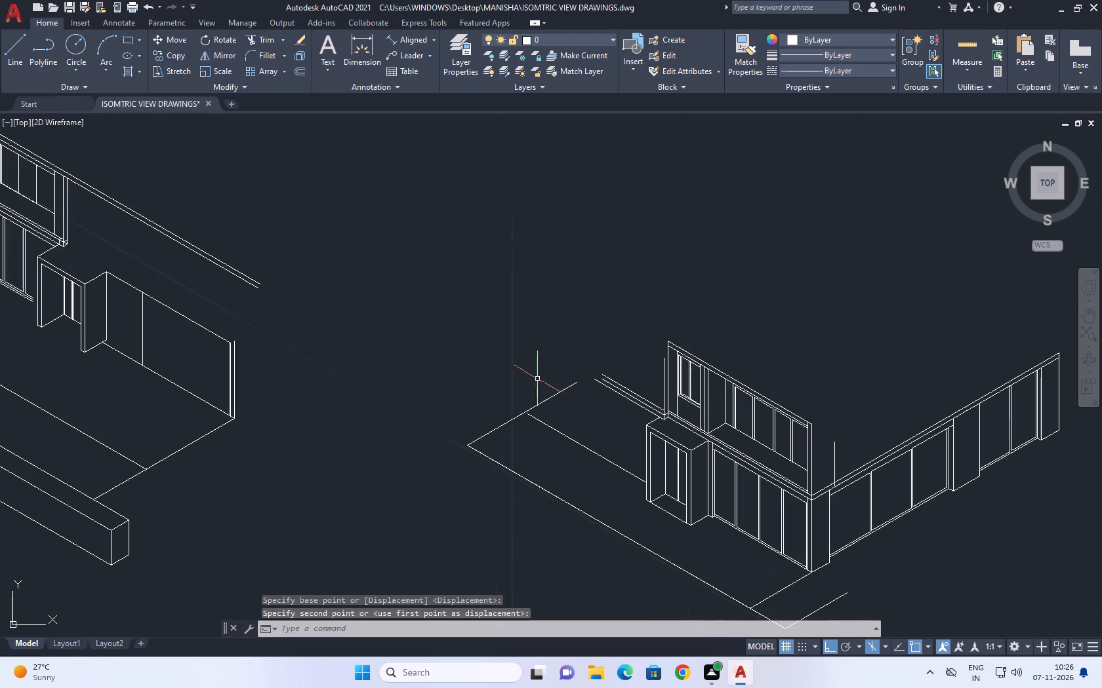
# Extend the wall base line behind the entrance block to meet the moved 30° line.
pyautogui.write('EX')
pyautogui.press('space')
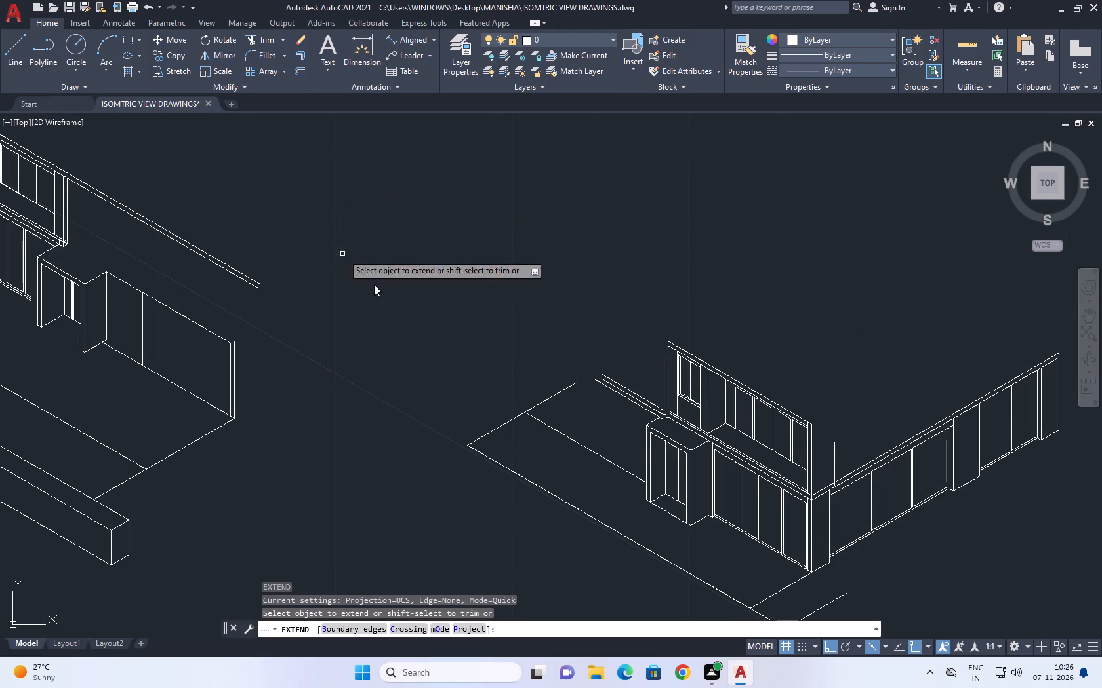
pyautogui.click(557, 429)
pyautogui.rightClick(524, 341)
pyautogui.click(558, 364)
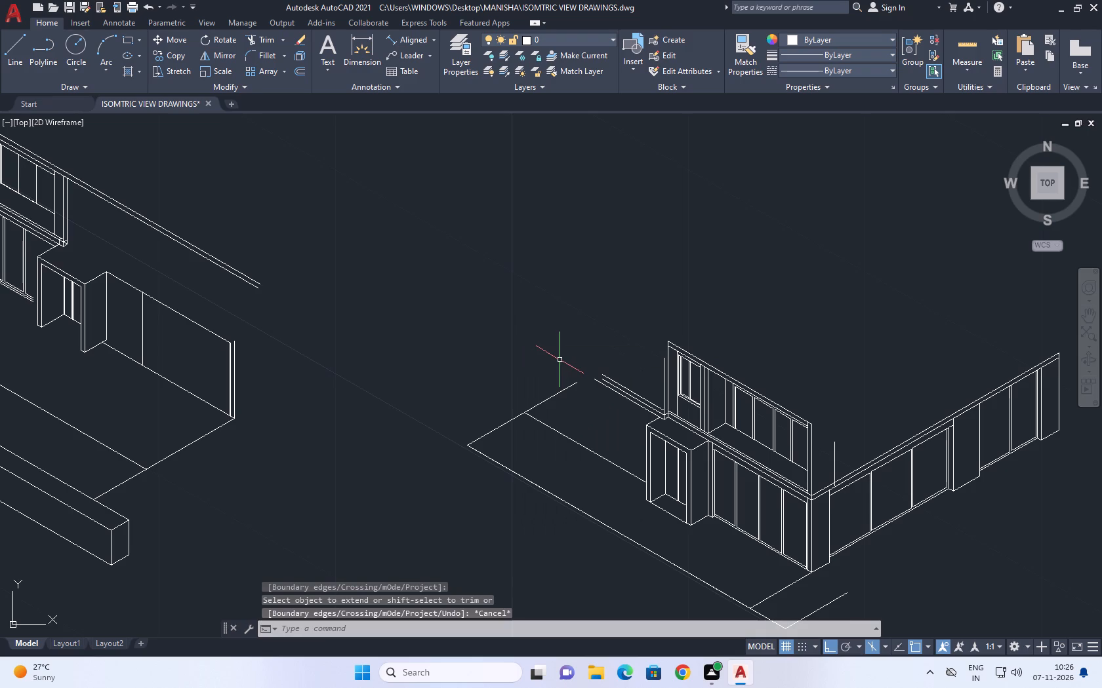
# Draw a vertical line 3.8 high from the point where the wall base line meets the far 30° ground line.
pyautogui.scroll(2, 612, 403)
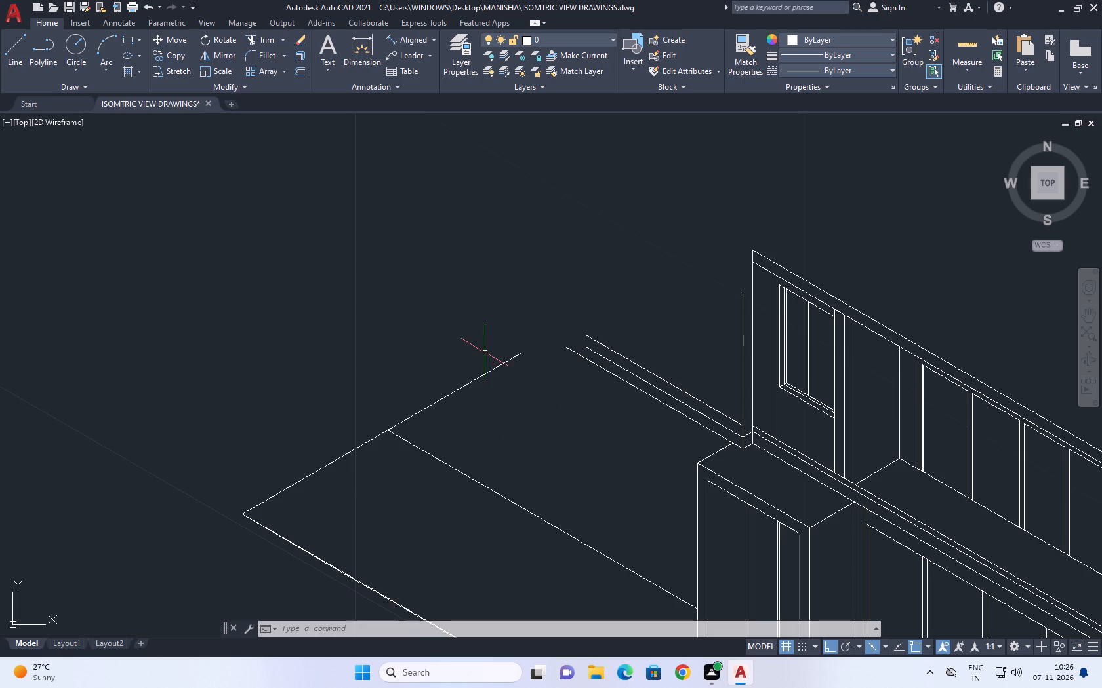
pyautogui.moveTo(388, 407); pyautogui.dragTo(445, 438, button='middle')
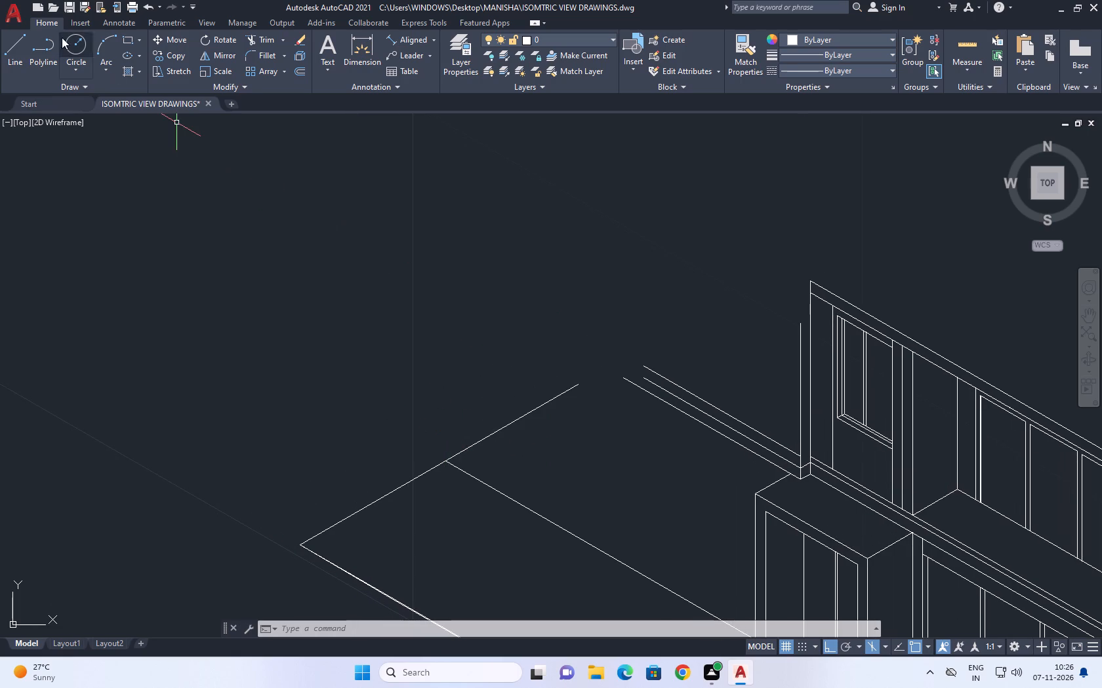
pyautogui.click(8, 50)
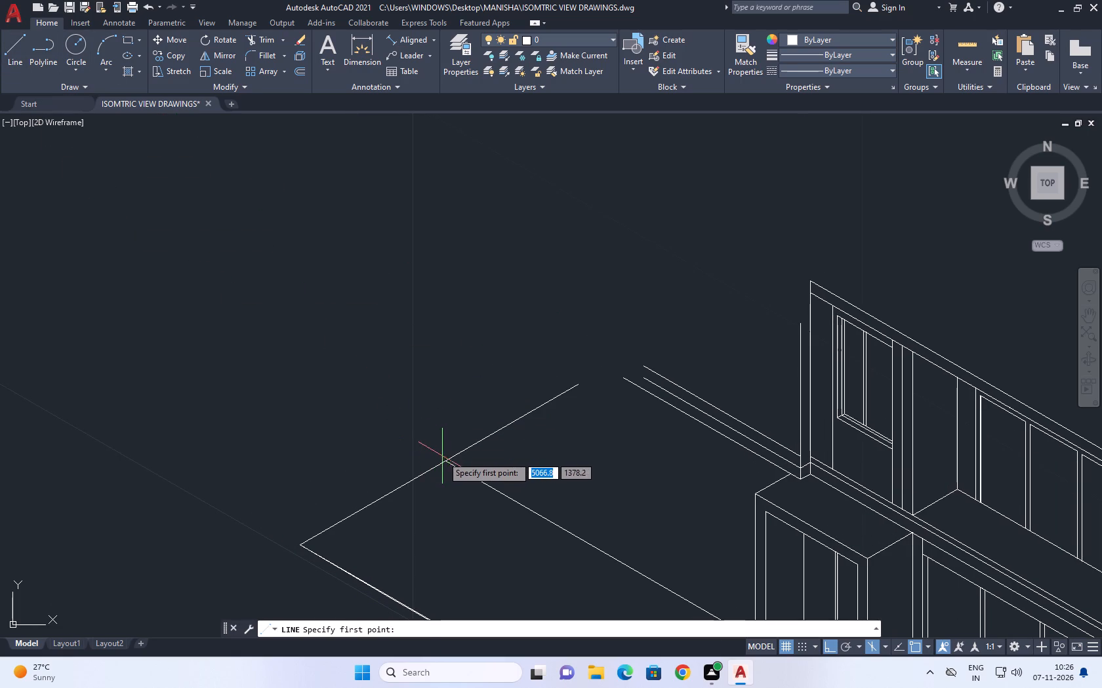
pyautogui.click(447, 459)
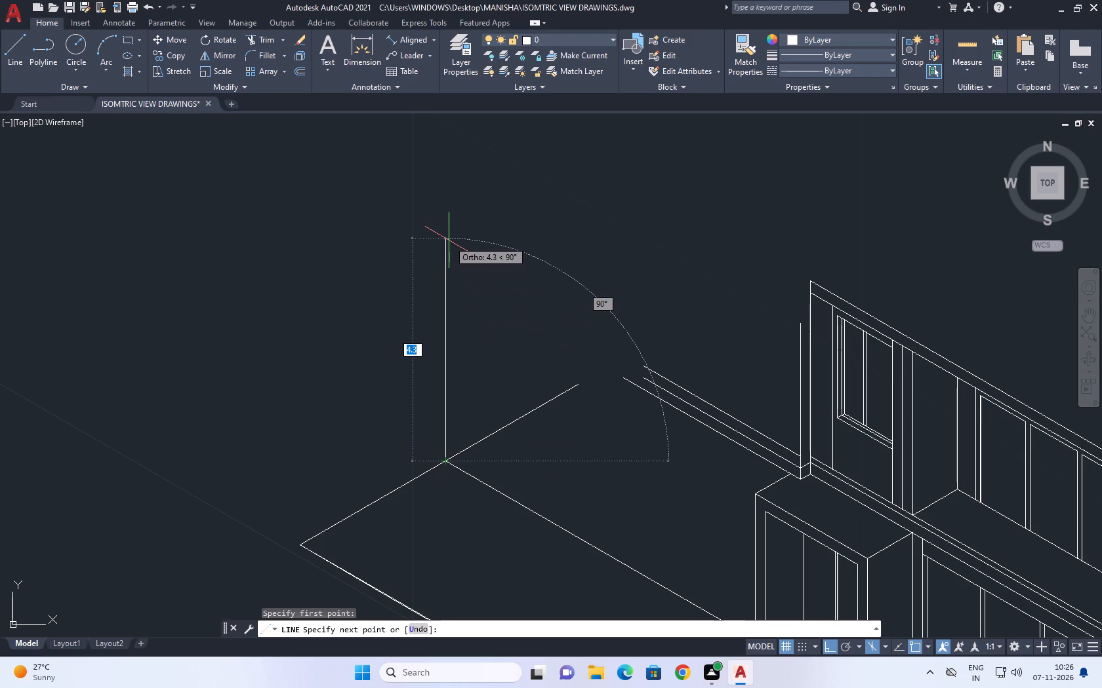
pyautogui.write('3.8')
pyautogui.press('Return')
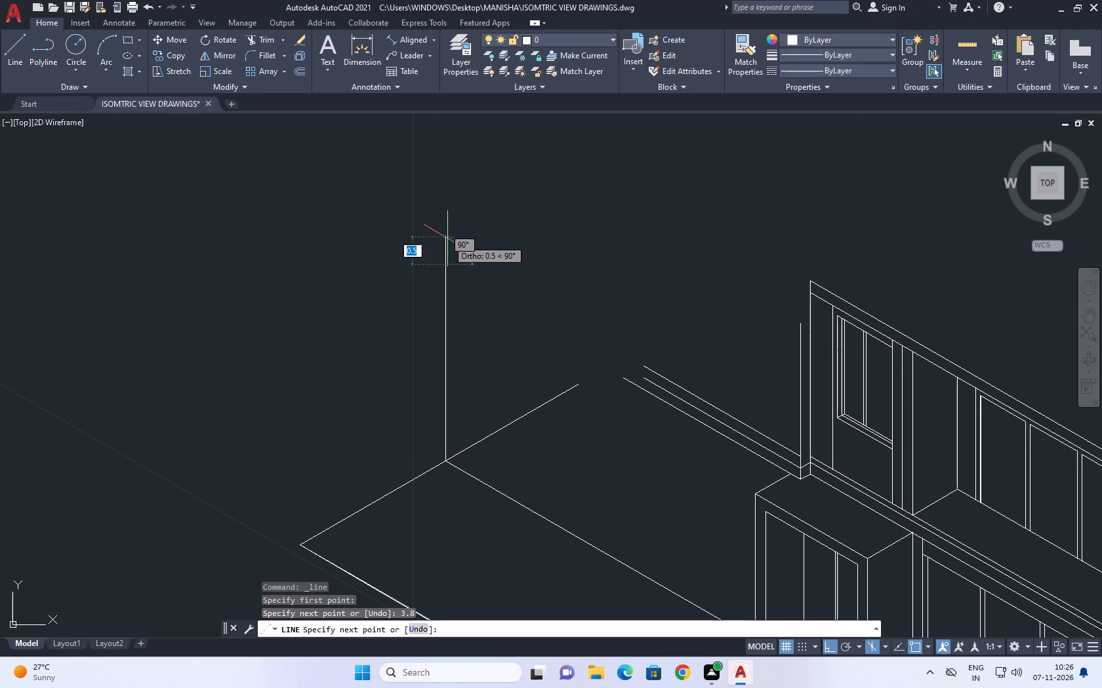
pyautogui.rightClick(580, 256)
pyautogui.click(640, 283)
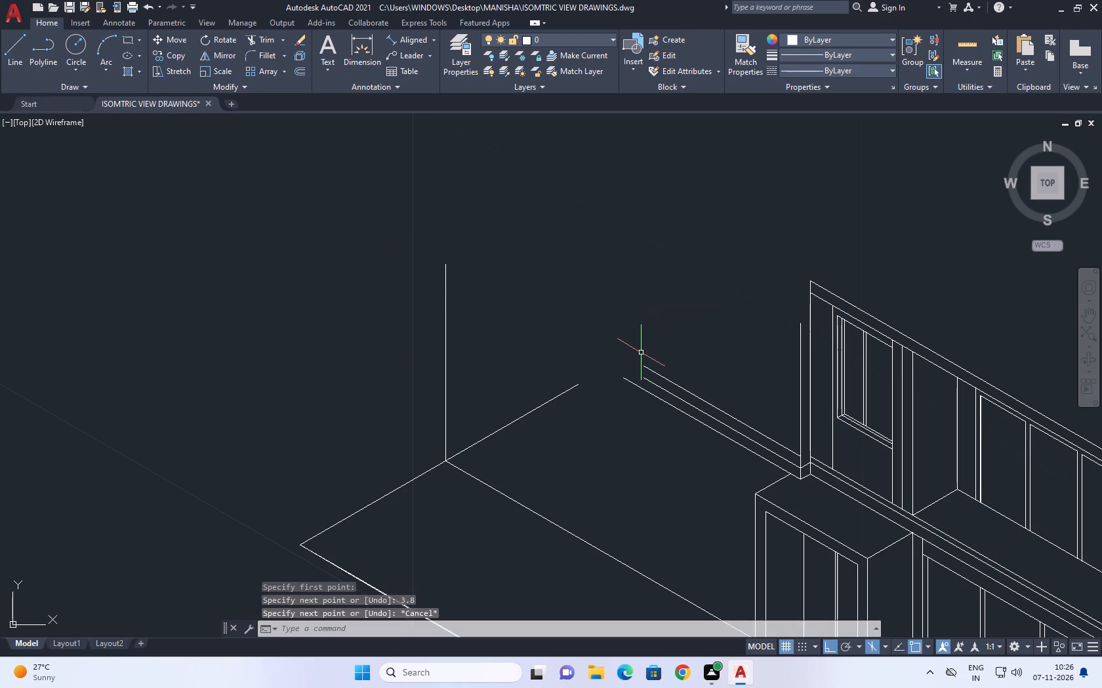
# Extend the lowest wall-top line behind the entrance block to the new vertical line at the far corner.
pyautogui.write('EX')
pyautogui.press('space')
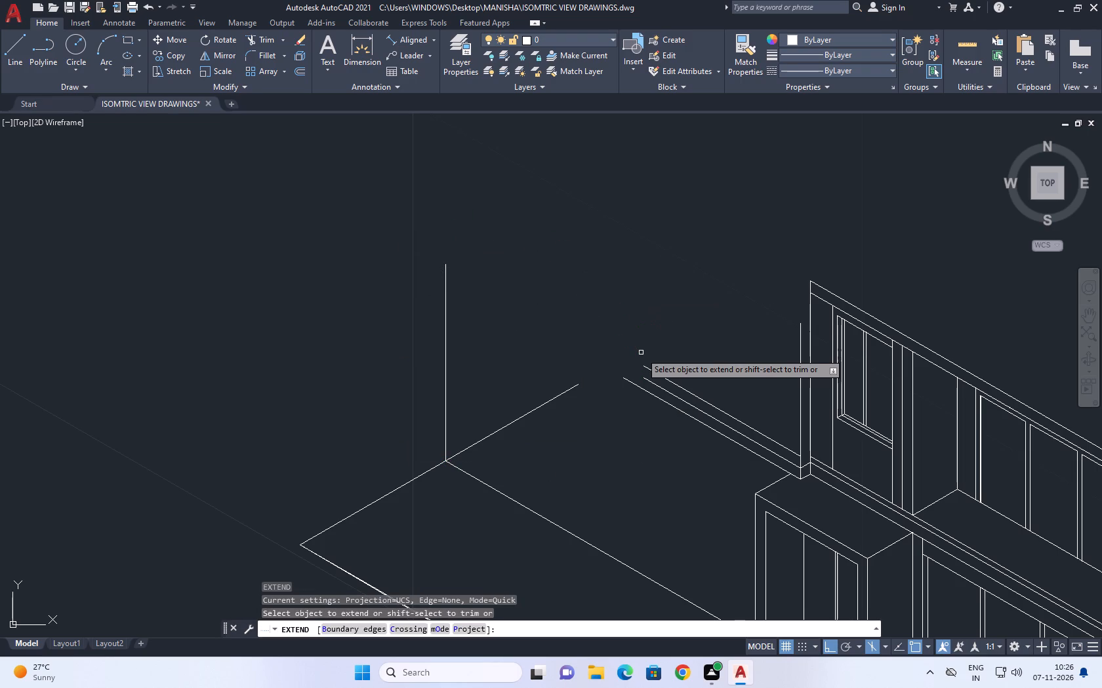
pyautogui.moveTo(693, 442); pyautogui.dragTo(691, 429)
pyautogui.moveTo(679, 328); pyautogui.dragTo(678, 322)
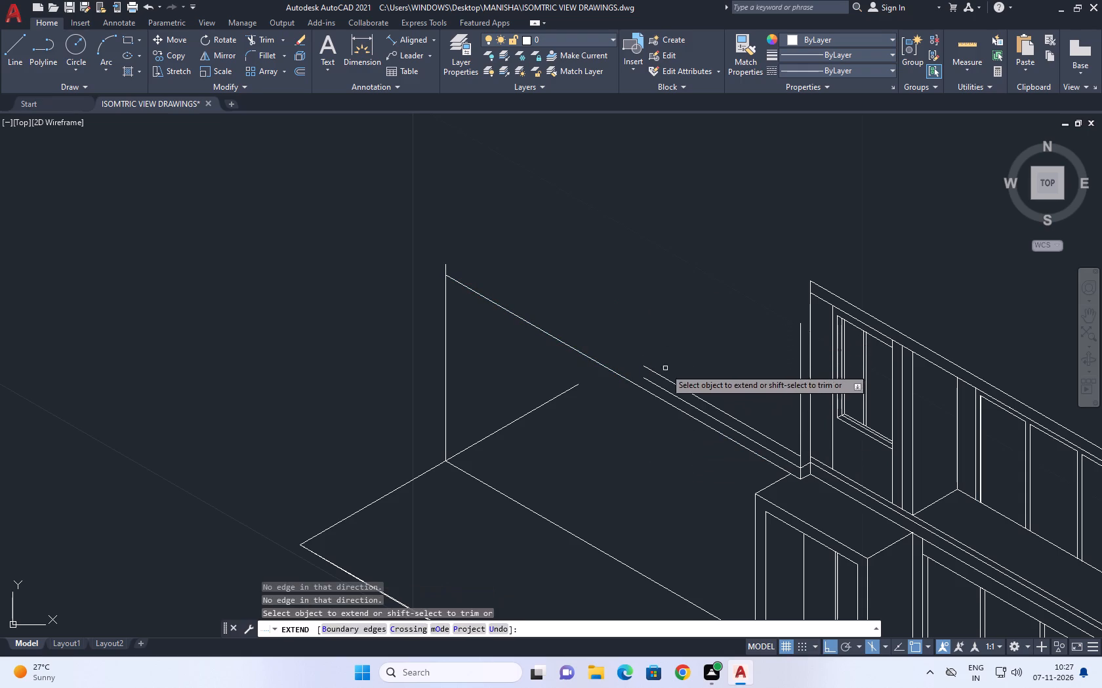
pyautogui.click(665, 368)
pyautogui.click(654, 385)
pyautogui.rightClick(668, 327)
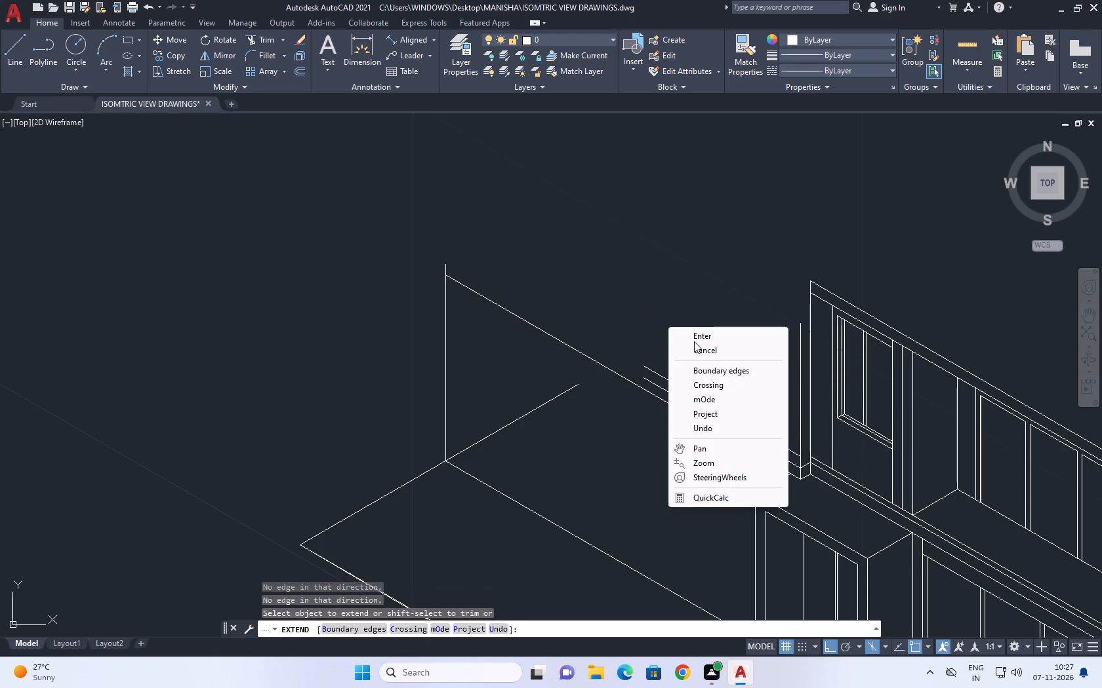
pyautogui.click(695, 347)
# Stretch the top end of the far-corner vertical line straight upward, well above the extended wall-top line.
pyautogui.scroll(2, 428, 268)
pyautogui.click(516, 235)
pyautogui.click(466, 258)
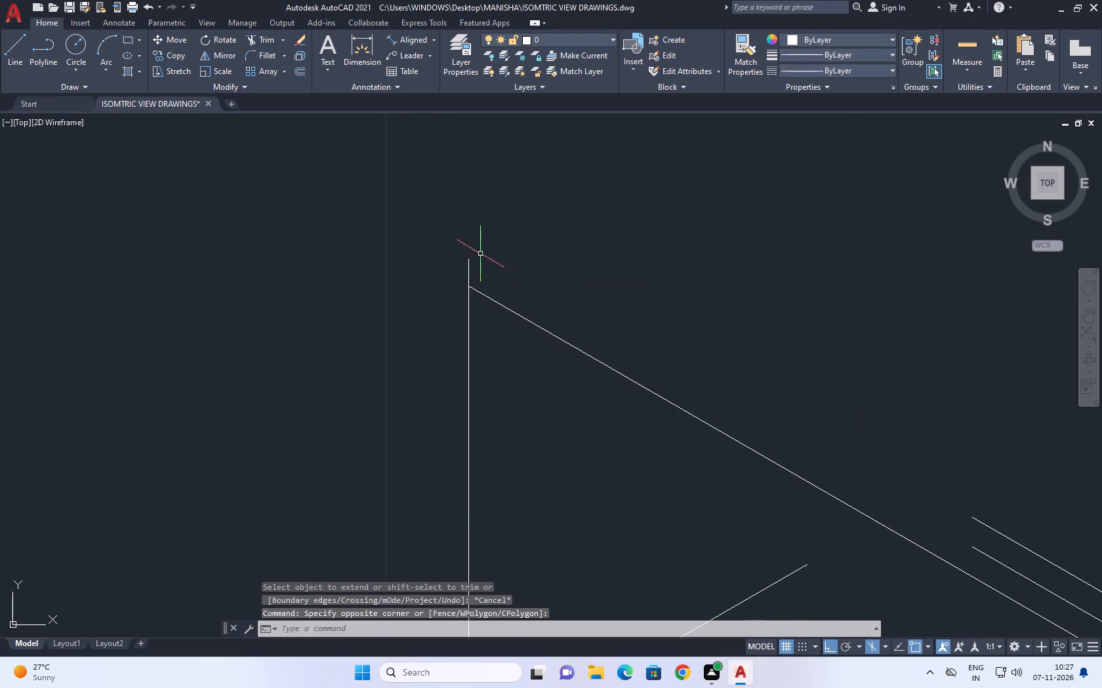
pyautogui.click(480, 254)
pyautogui.moveTo(459, 265); pyautogui.dragTo(443, 270)
pyautogui.moveTo(533, 243); pyautogui.dragTo(535, 391, button='middle')
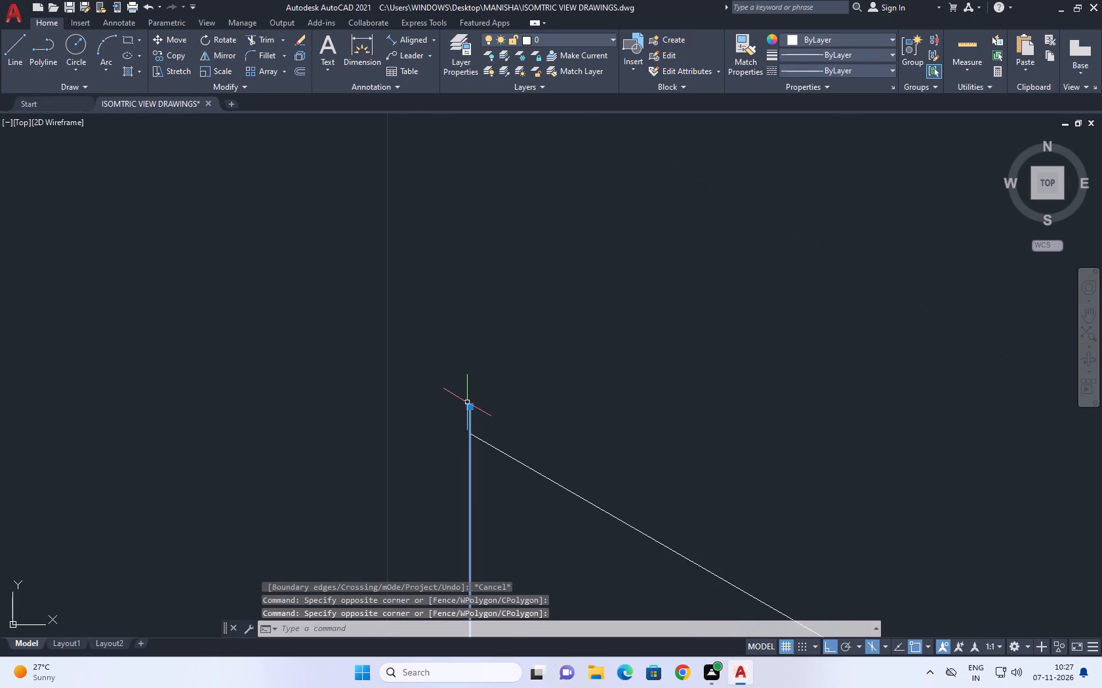
pyautogui.click(472, 406)
pyautogui.moveTo(466, 278); pyautogui.dragTo(472, 294)
pyautogui.rightClick(569, 278)
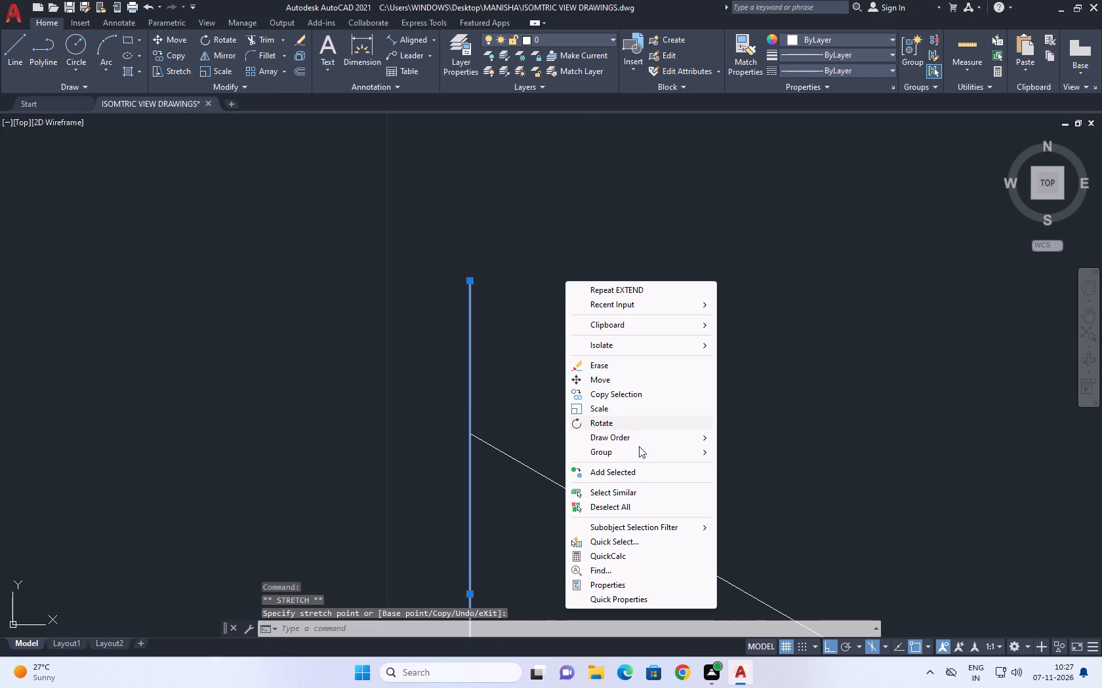
pyautogui.click(622, 507)
# Extend the other two parallel wall-top lines behind the entrance block to the lengthened far-corner vertical line.
pyautogui.scroll(-4, 533, 370)
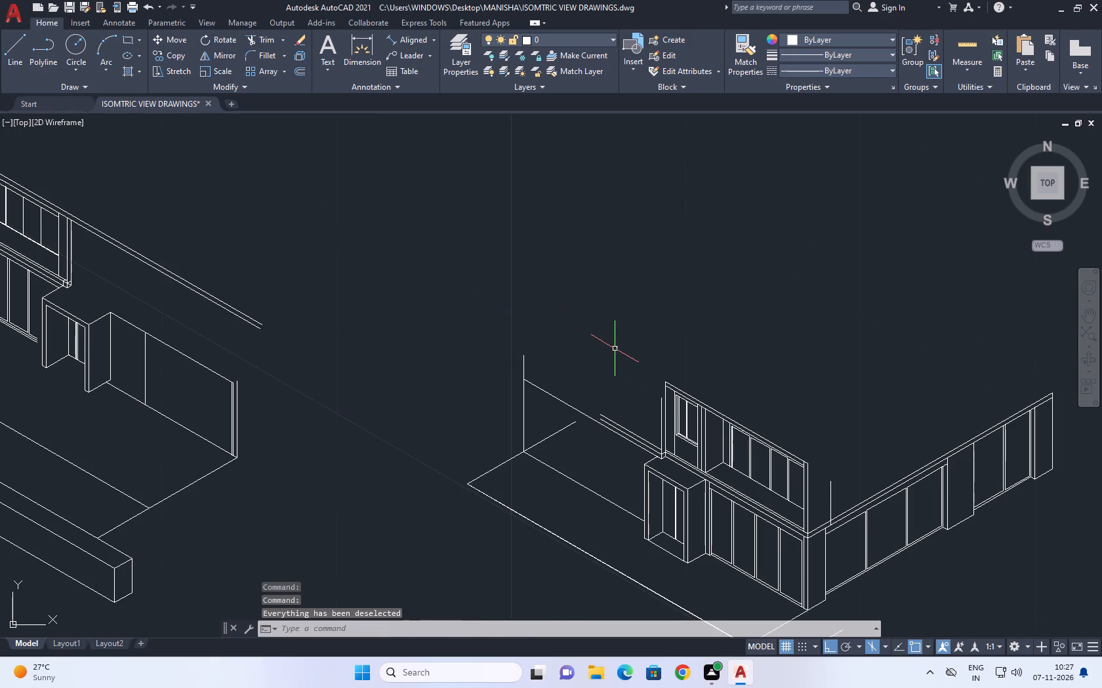
pyautogui.write('EX')
pyautogui.press('space')
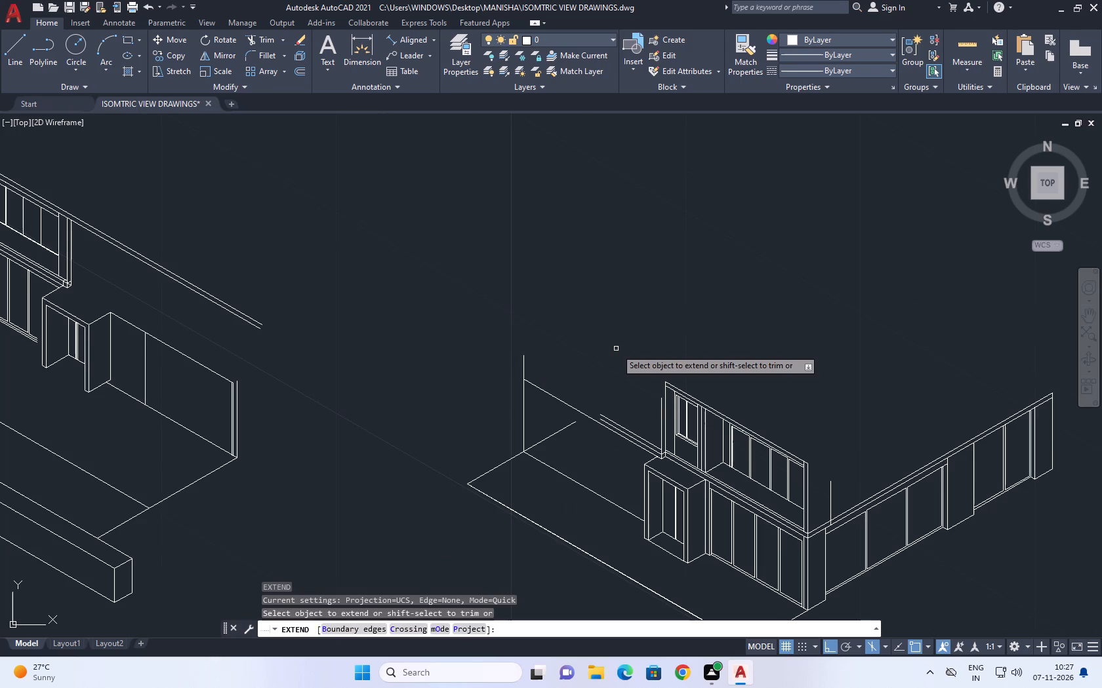
pyautogui.click(607, 422)
pyautogui.click(611, 418)
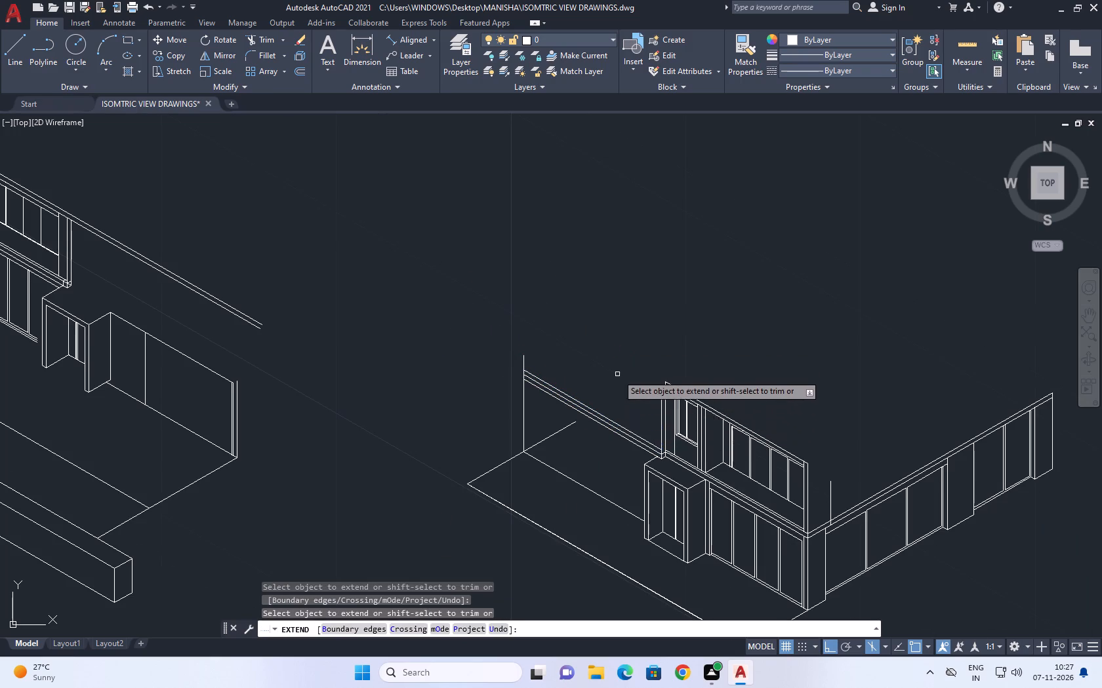
pyautogui.rightClick(617, 374)
pyautogui.click(661, 398)
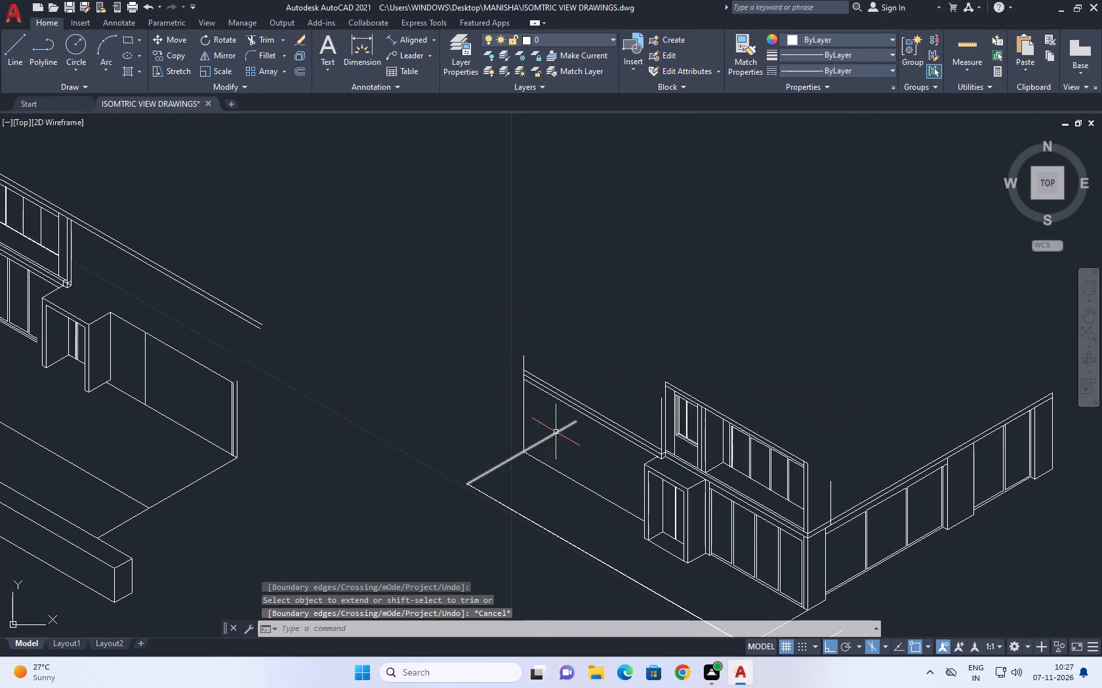
# Erase the uppermost of the three parallel wall-top lines behind the entrance block.
pyautogui.scroll(1, 617, 445)
pyautogui.scroll(1, 678, 445)
pyautogui.doubleClick(678, 448)
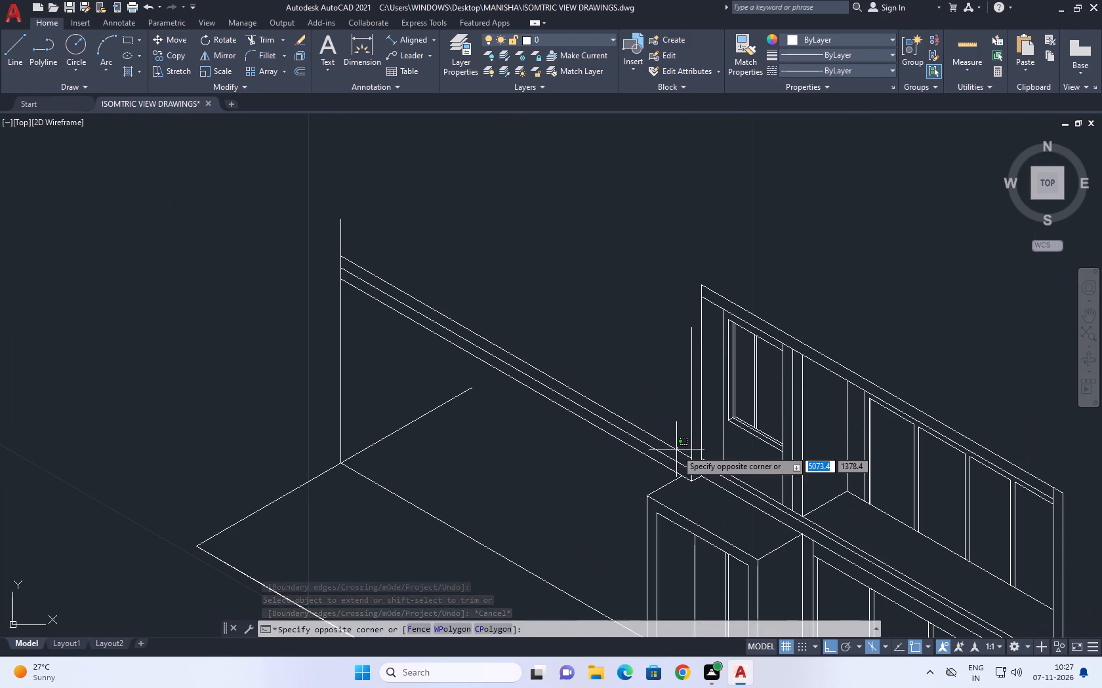
pyautogui.rightClick(621, 335)
pyautogui.click(647, 83)
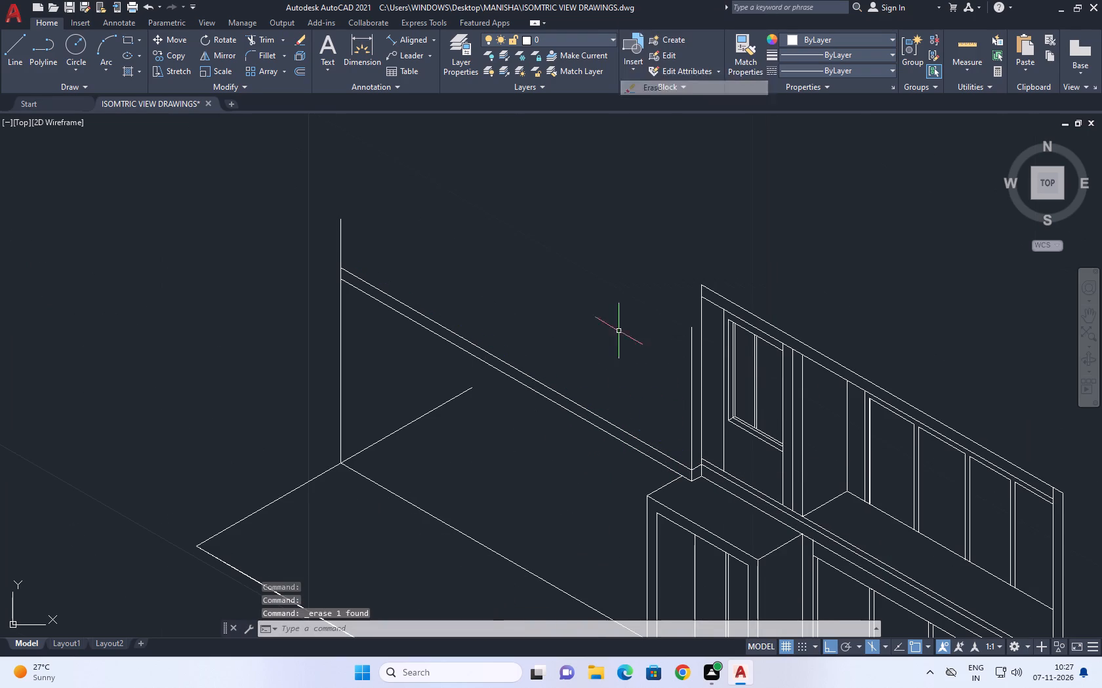
# Shorten the far 30° ground line so its inner end stops at the foot of the far-corner vertical line.
pyautogui.moveTo(457, 309); pyautogui.dragTo(533, 336, button='middle')
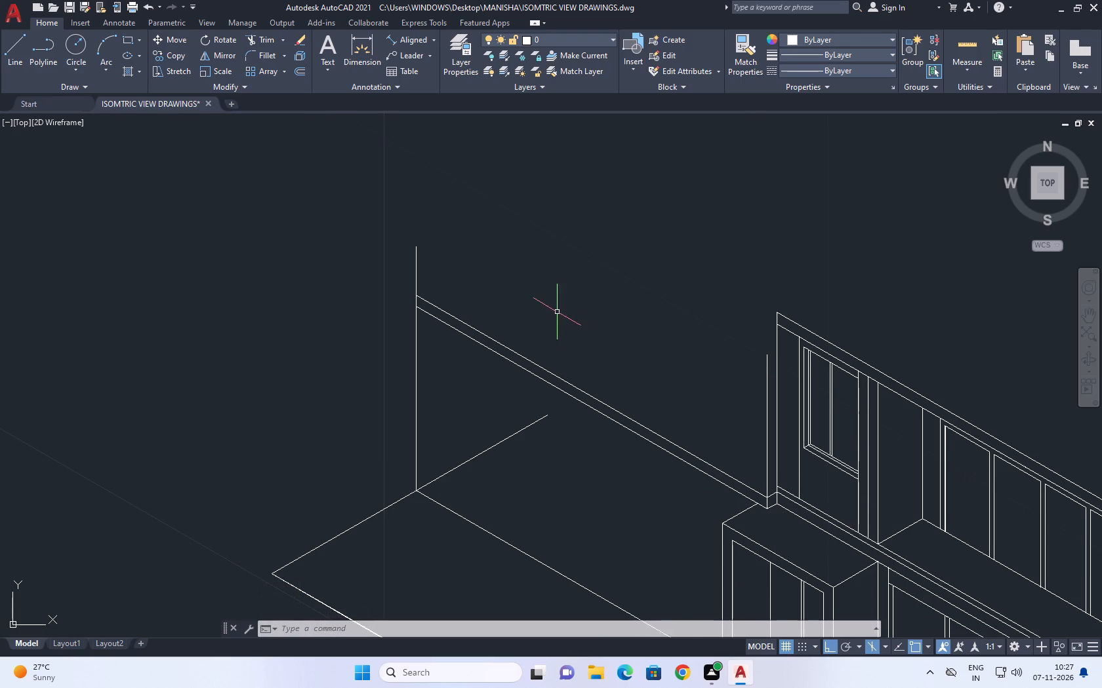
pyautogui.scroll(-1, 514, 284)
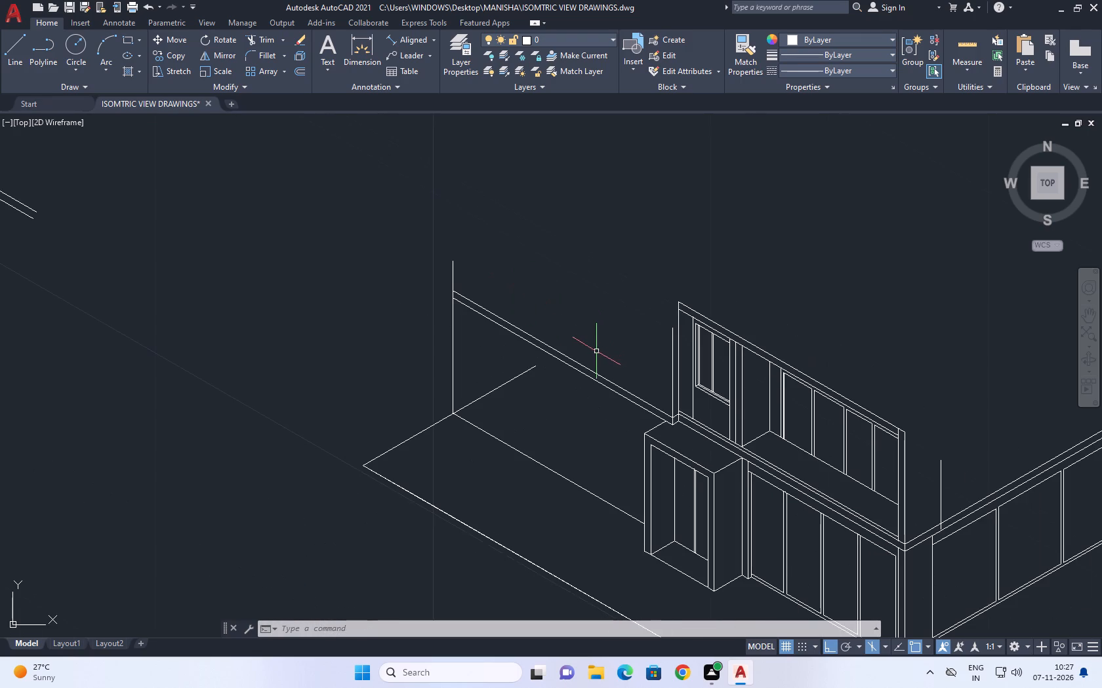
pyautogui.scroll(1, 483, 380)
pyautogui.click(520, 385)
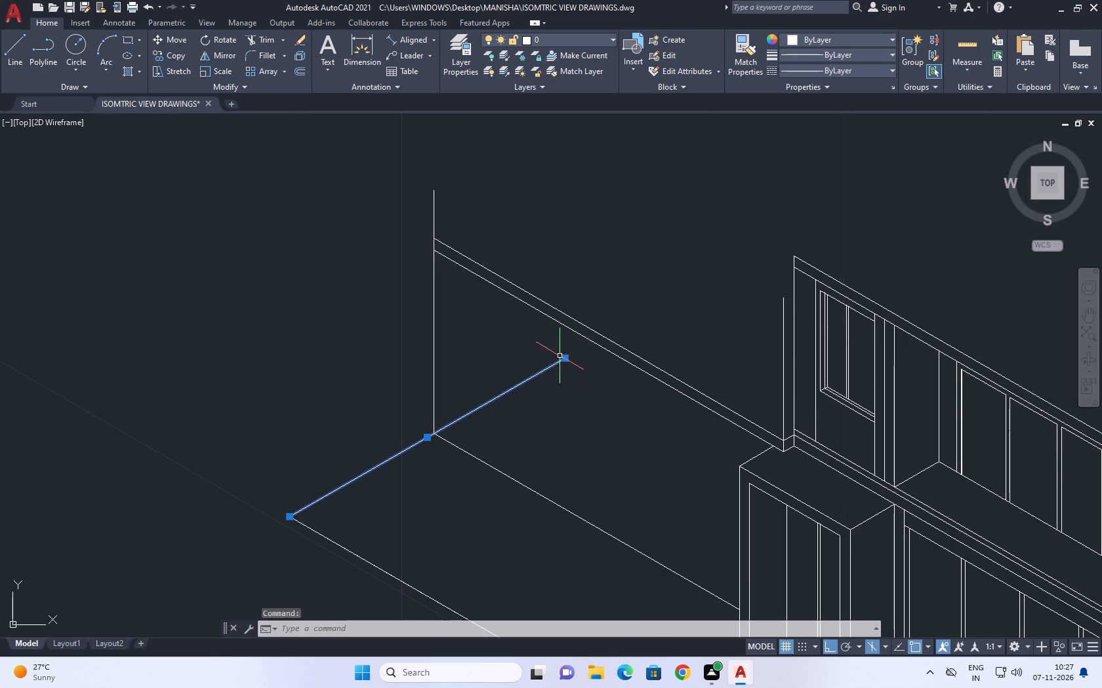
pyautogui.click(563, 357)
pyautogui.scroll(1, 438, 442)
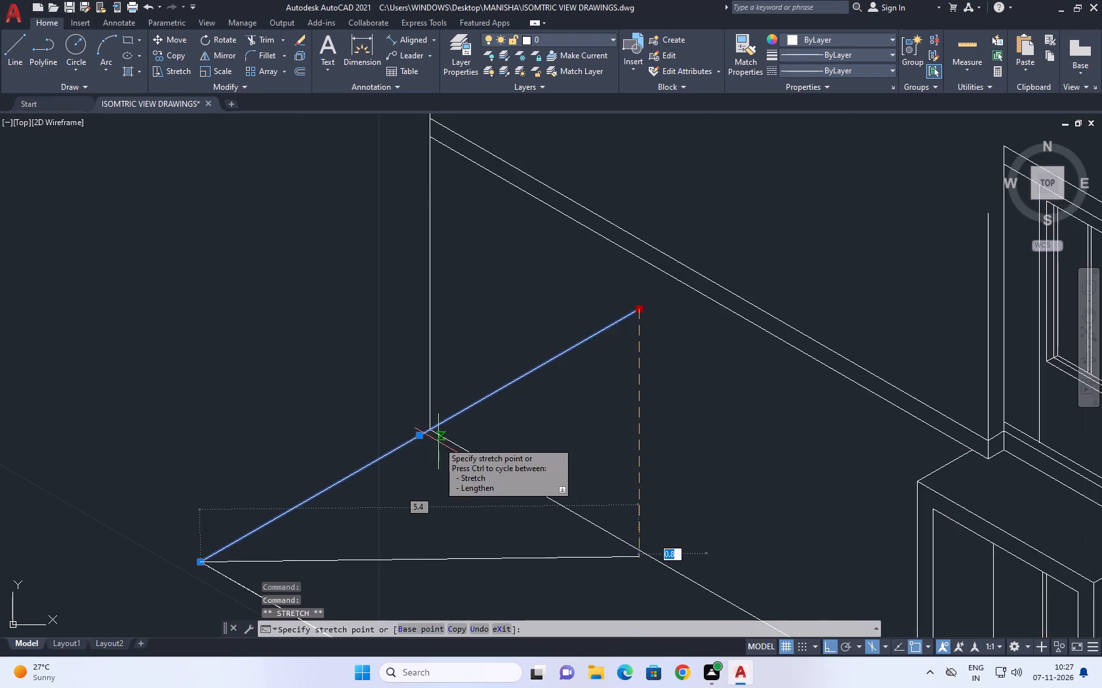
pyautogui.scroll(2, 436, 438)
pyautogui.click(416, 421)
pyautogui.rightClick(498, 315)
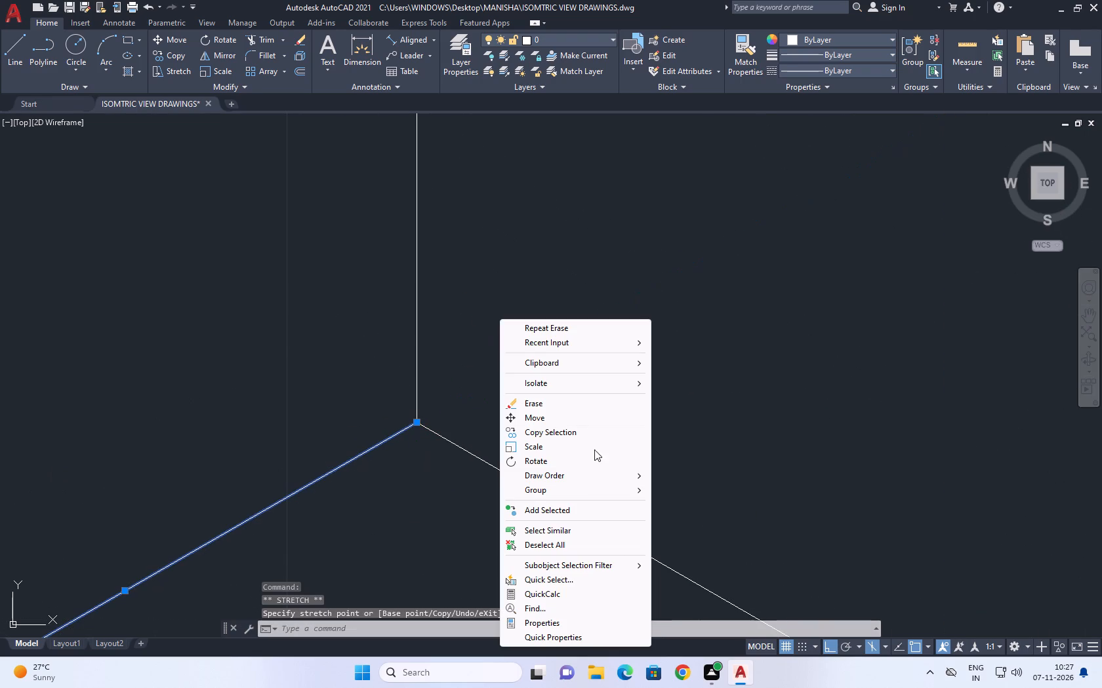
pyautogui.click(559, 541)
pyautogui.scroll(-3, 542, 500)
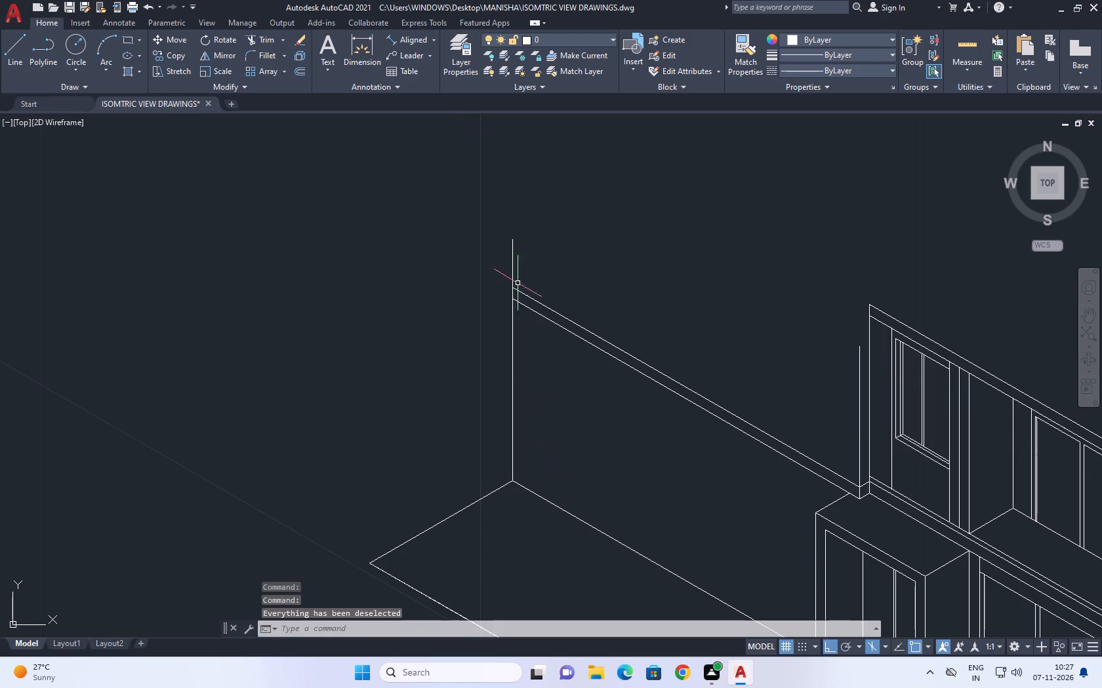
# Trim the part of the far-corner vertical line that projects above the upper wall-top line.
pyautogui.click(262, 37)
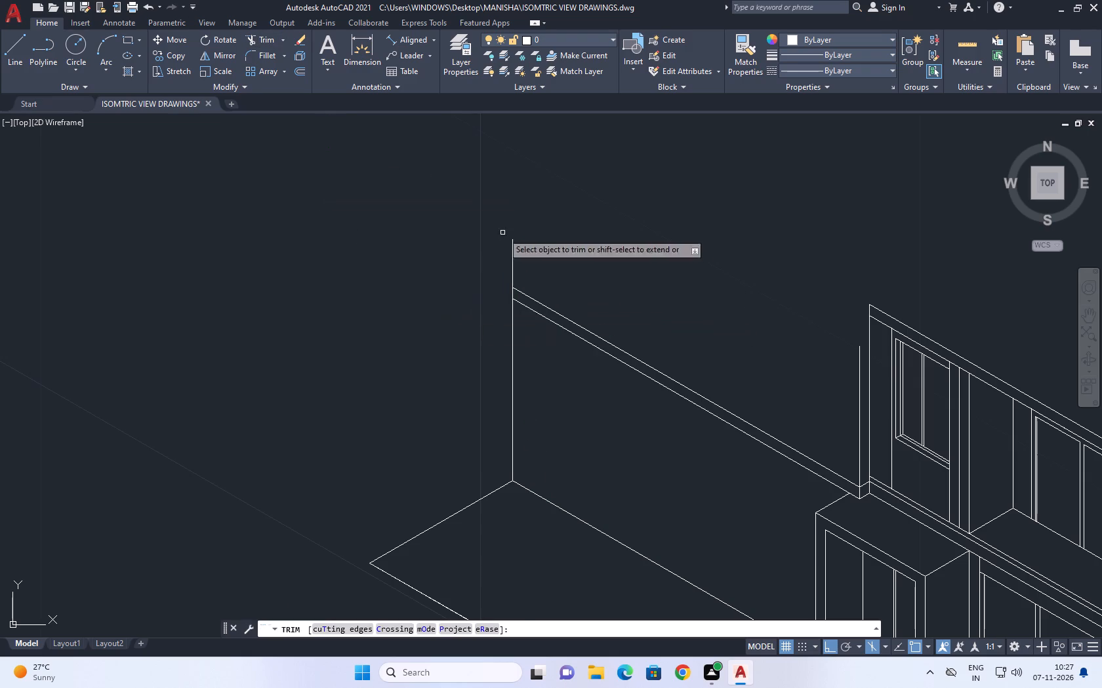
pyautogui.moveTo(540, 253); pyautogui.dragTo(498, 256)
pyautogui.click(392, 268)
pyautogui.moveTo(466, 224); pyautogui.dragTo(462, 232, button='right')
pyautogui.click(527, 243)
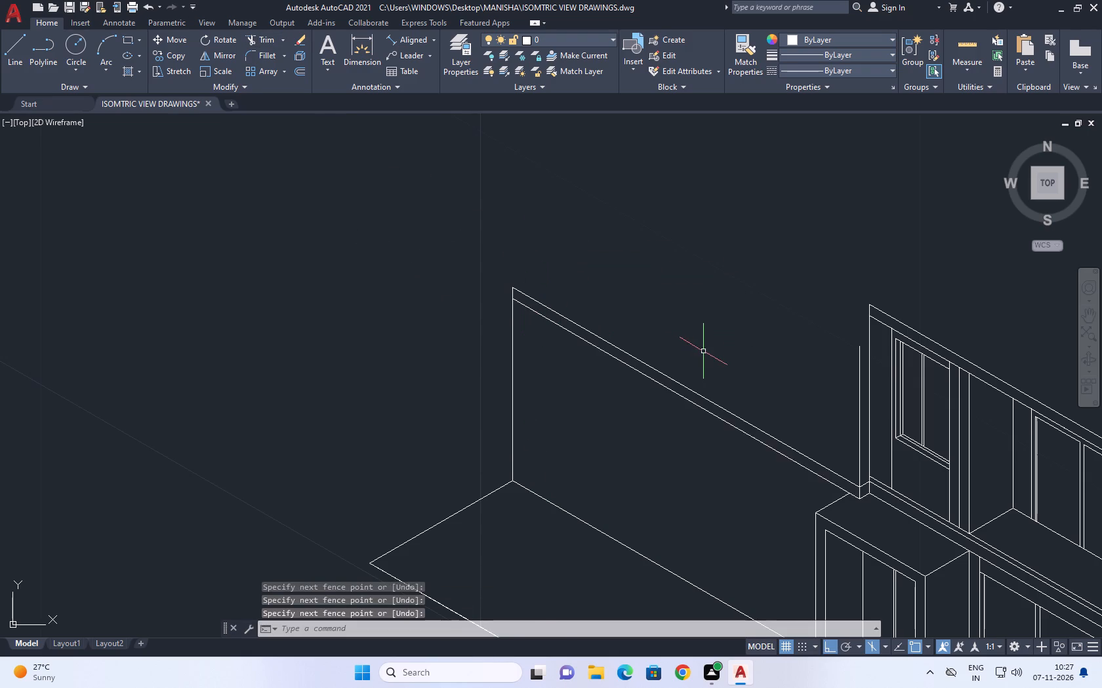
# Copy the far-corner vertical line 0.226 along the wall at 330°, toward the entrance block.
pyautogui.moveTo(697, 348); pyautogui.dragTo(618, 261, button='middle')
pyautogui.moveTo(471, 297); pyautogui.dragTo(412, 268)
pyautogui.click(342, 253)
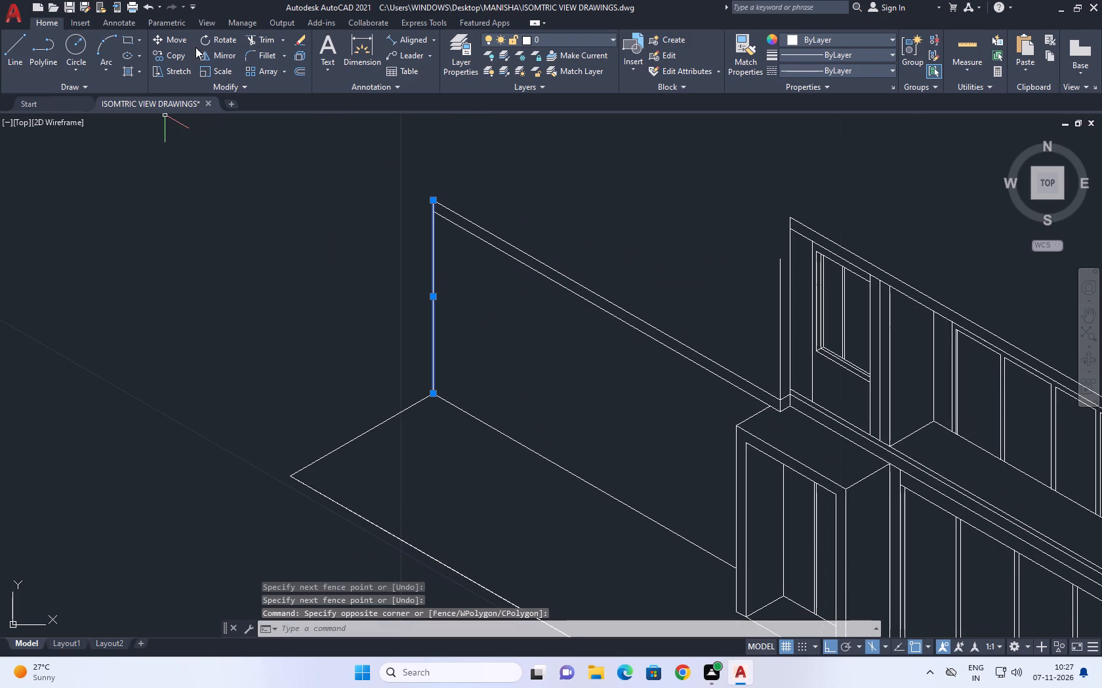
pyautogui.click(167, 58)
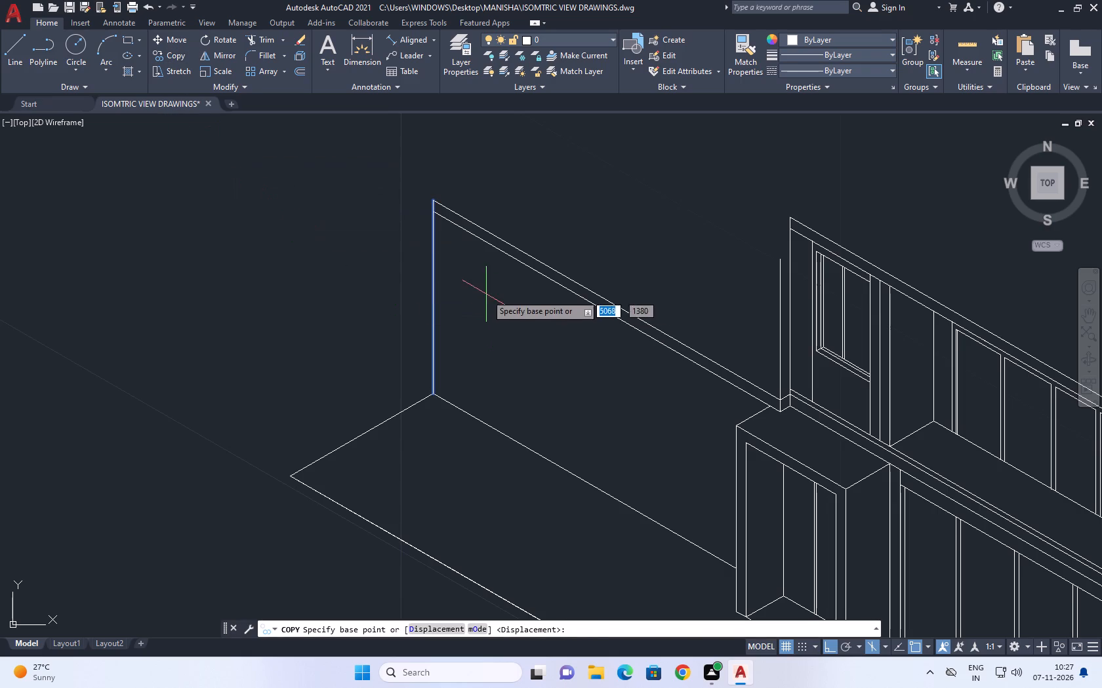
pyautogui.click(481, 294)
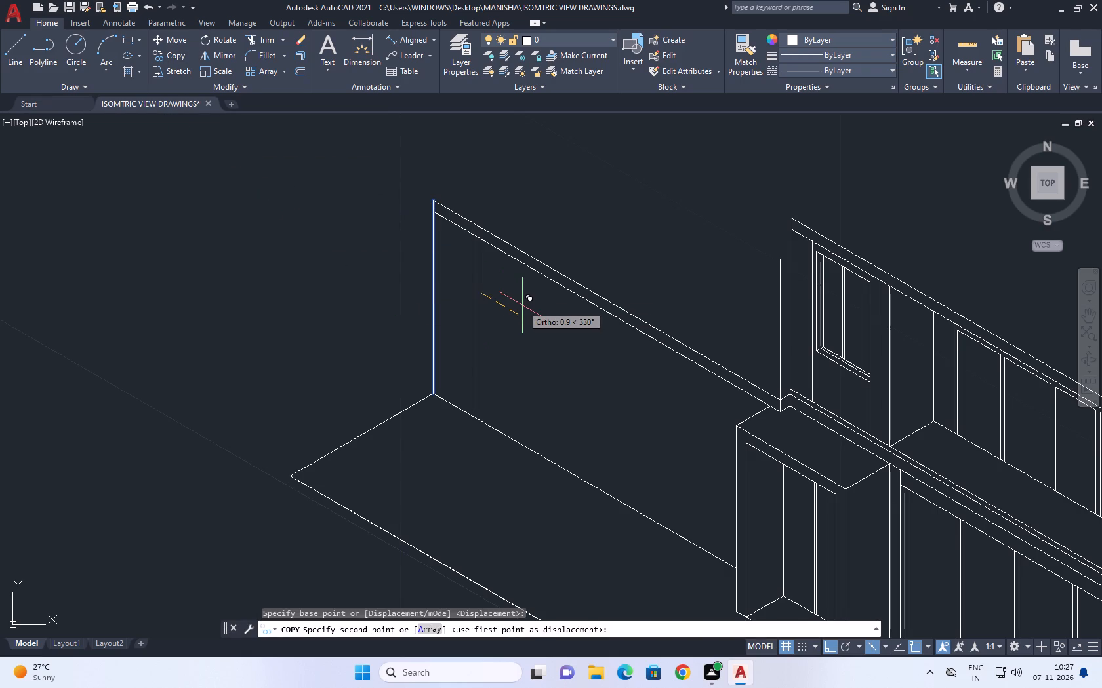
pyautogui.write('0.226')
pyautogui.press('Return')
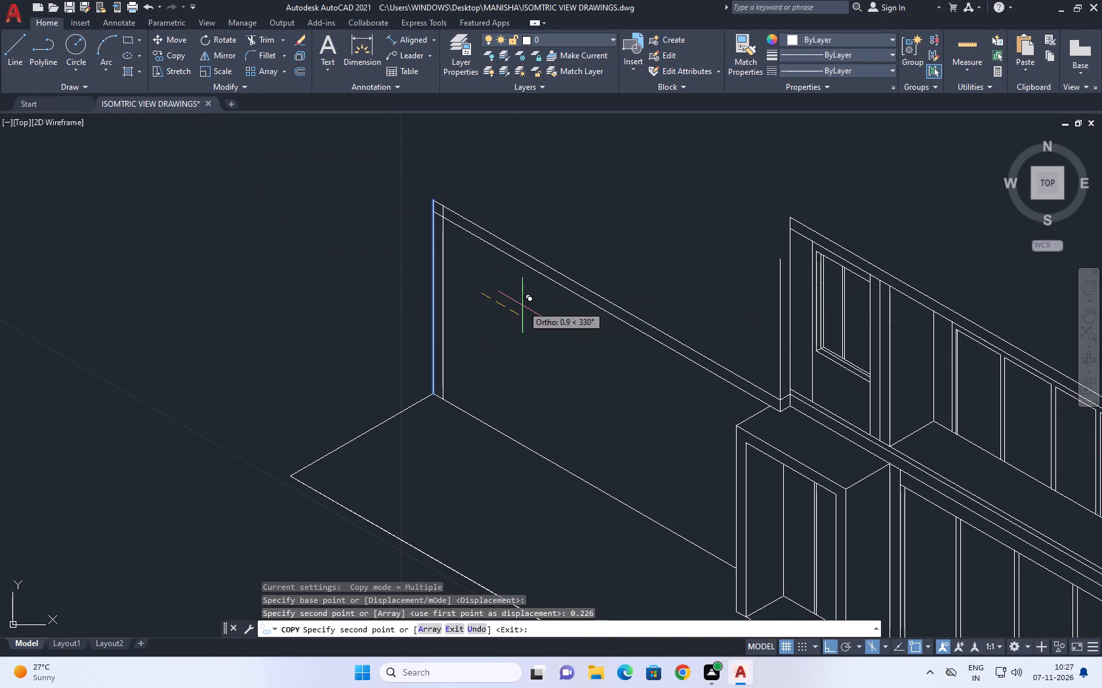
pyautogui.rightClick(546, 306)
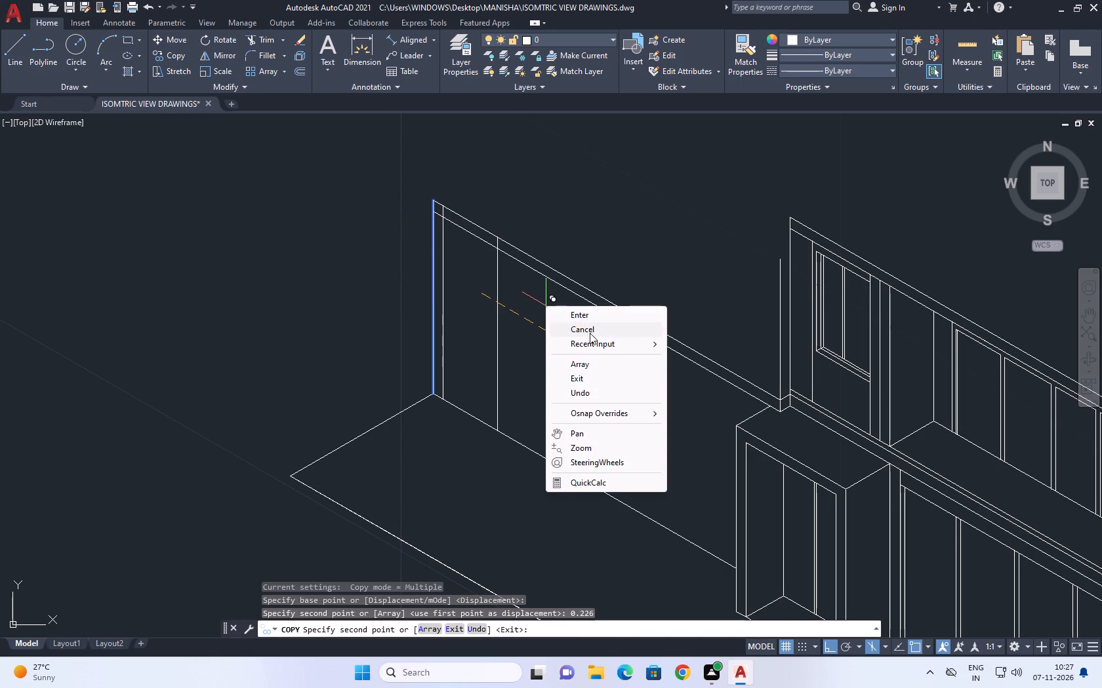
pyautogui.click(590, 333)
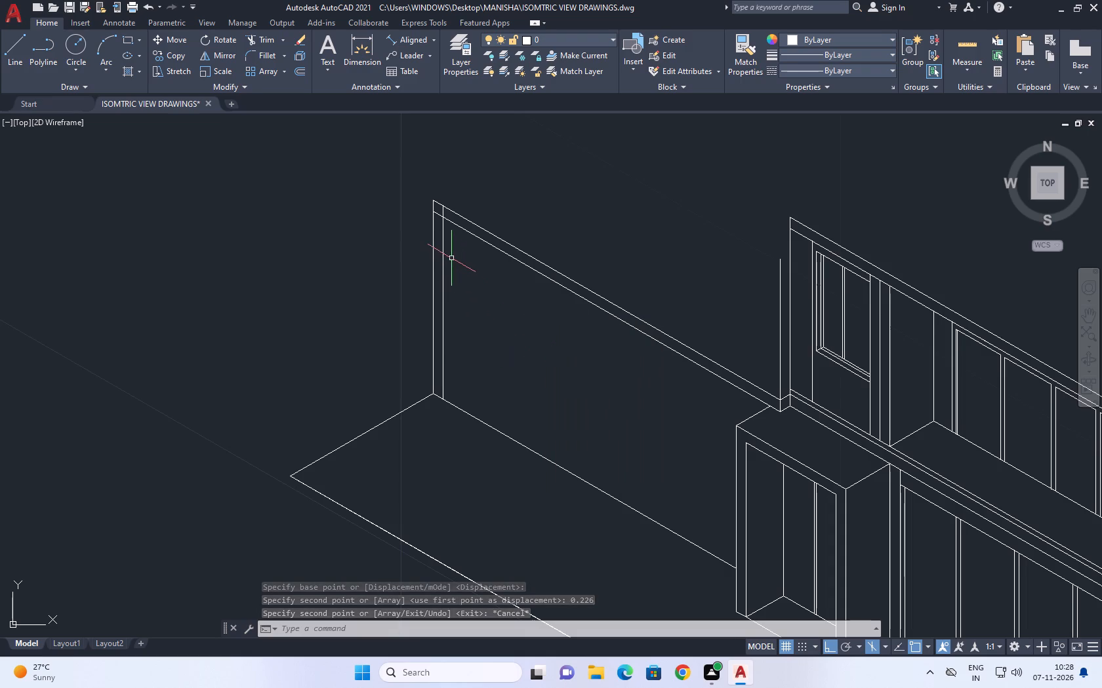
# Copy the inner vertical line beside the far corner by 0.1 along the 30° isometric direction.
pyautogui.click(445, 280)
pyautogui.click(445, 297)
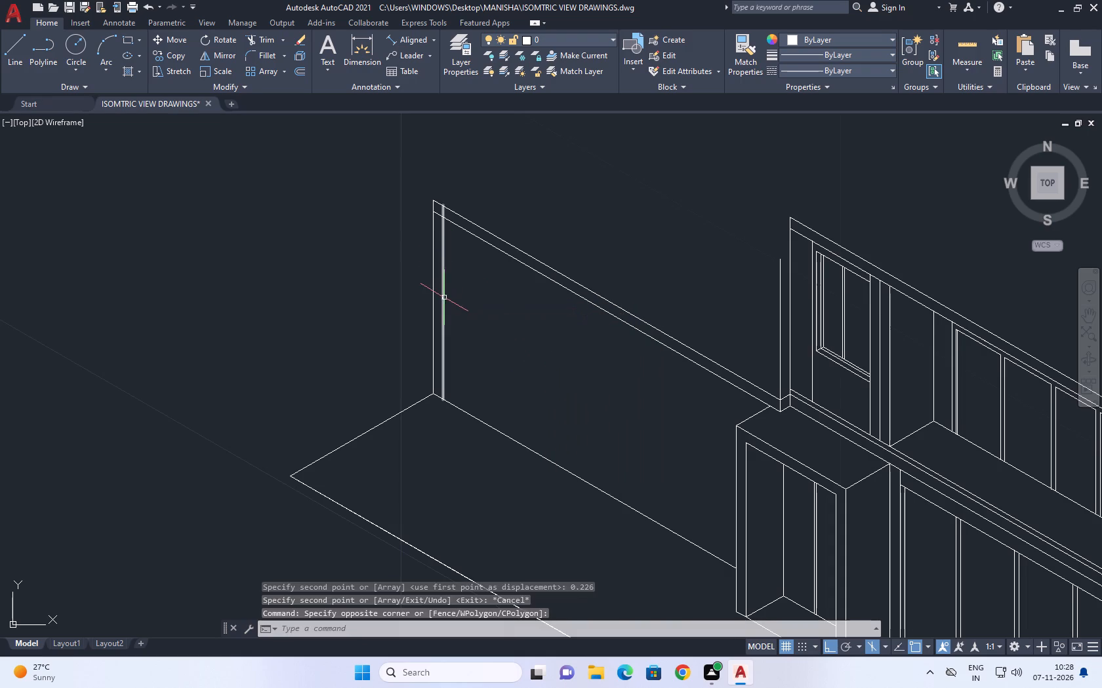
pyautogui.click(443, 294)
pyautogui.click(176, 58)
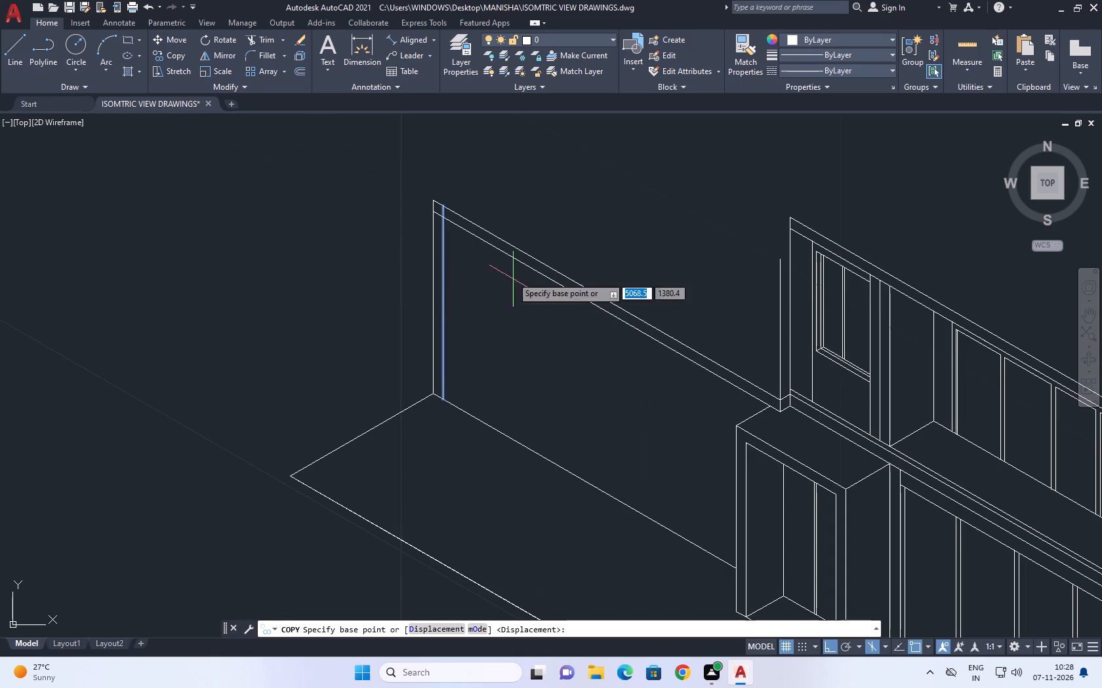
pyautogui.scroll(1, 419, 221)
pyautogui.click(456, 200)
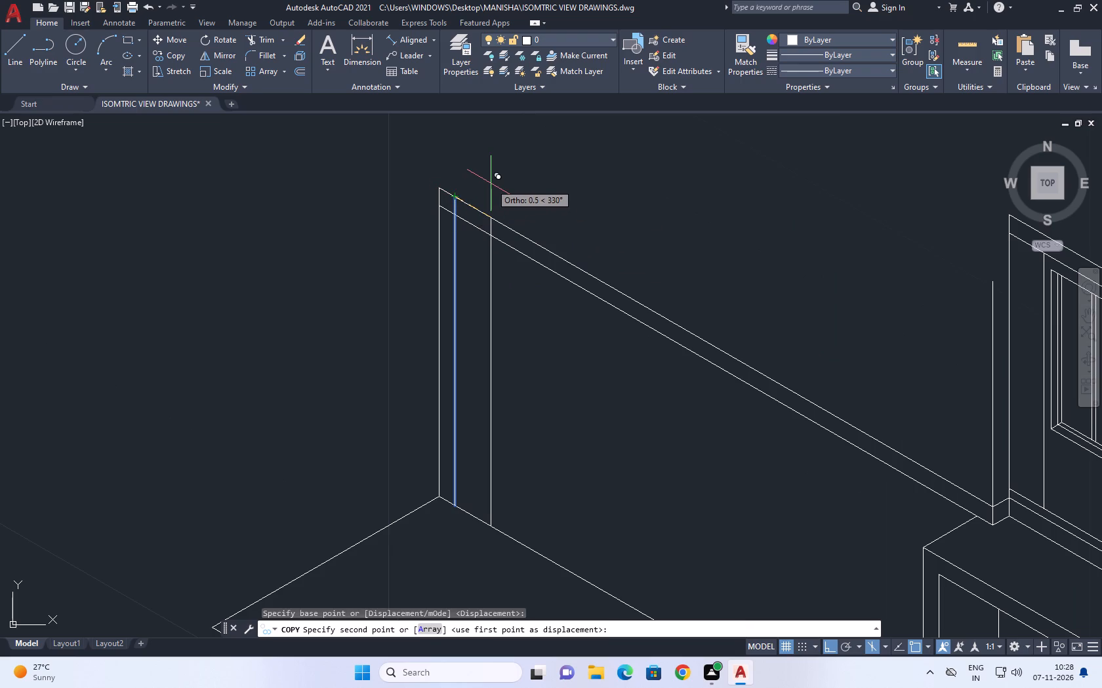
pyautogui.press('F5')
pyautogui.write('0.1')
pyautogui.press('Return')
pyautogui.moveTo(519, 151); pyautogui.dragTo(525, 167, button='right')
pyautogui.click(559, 184)
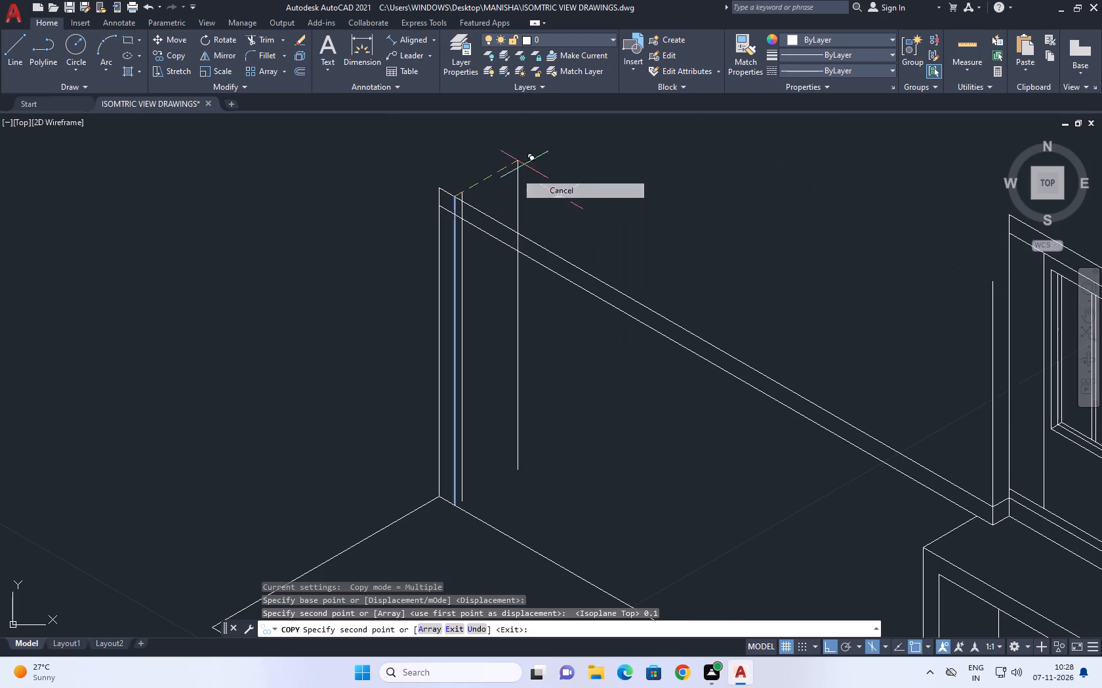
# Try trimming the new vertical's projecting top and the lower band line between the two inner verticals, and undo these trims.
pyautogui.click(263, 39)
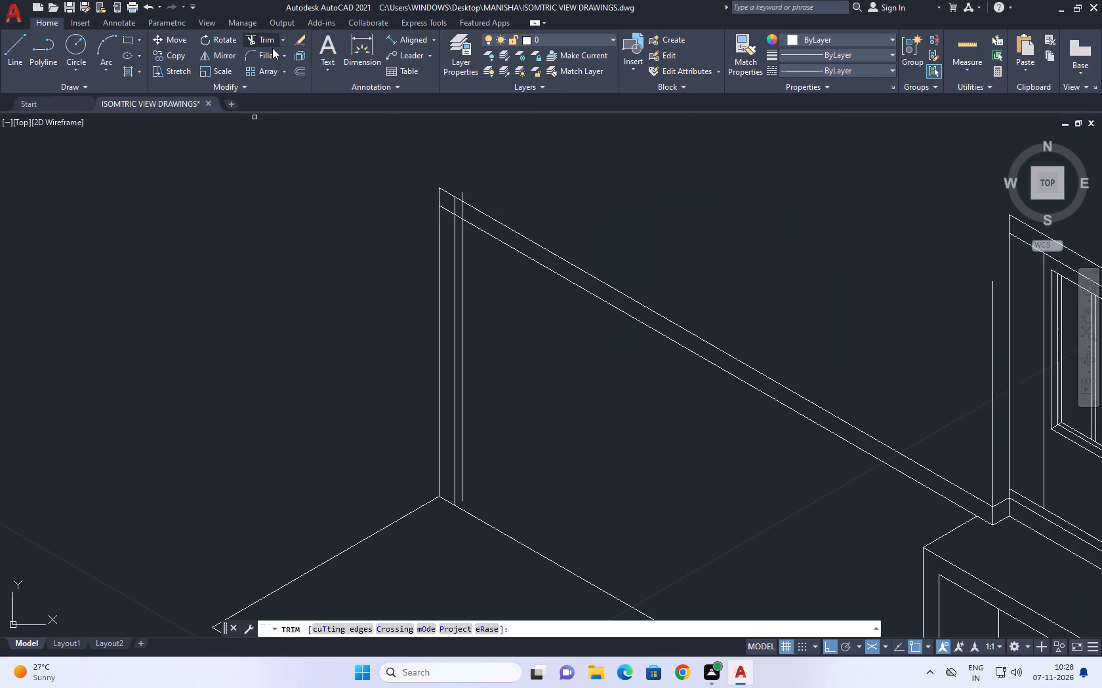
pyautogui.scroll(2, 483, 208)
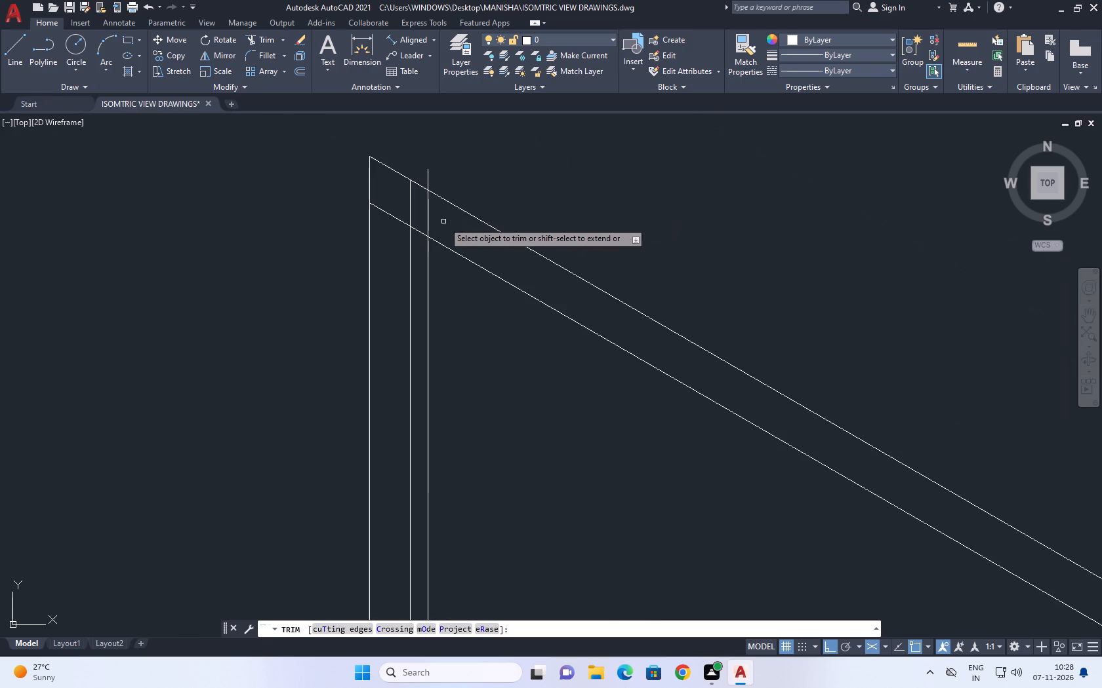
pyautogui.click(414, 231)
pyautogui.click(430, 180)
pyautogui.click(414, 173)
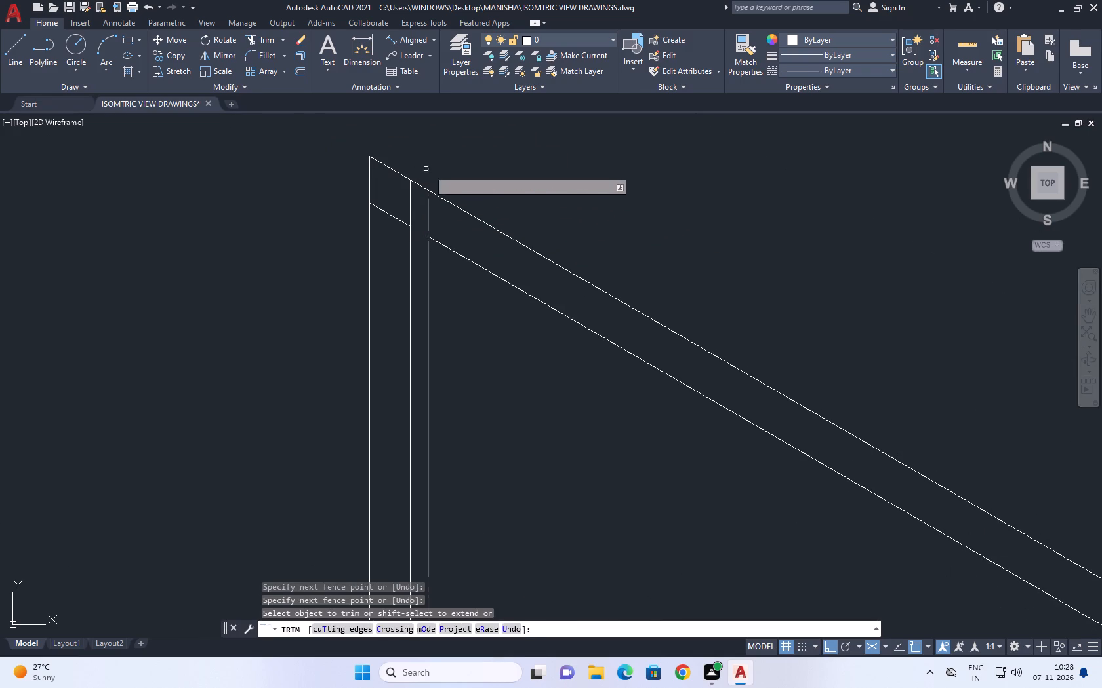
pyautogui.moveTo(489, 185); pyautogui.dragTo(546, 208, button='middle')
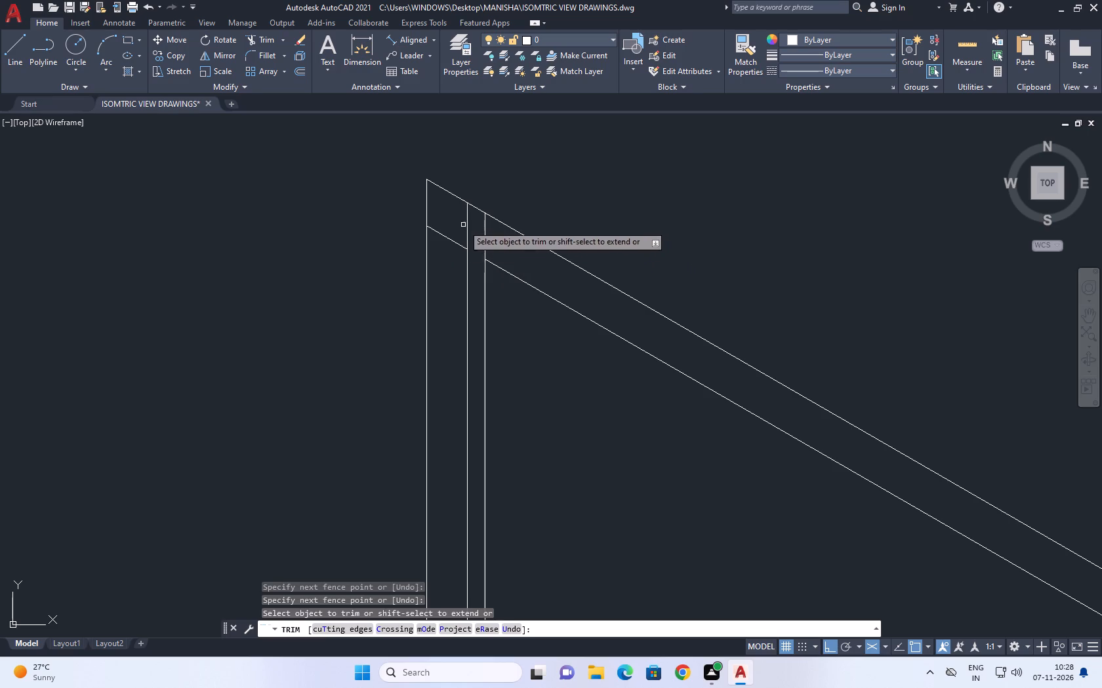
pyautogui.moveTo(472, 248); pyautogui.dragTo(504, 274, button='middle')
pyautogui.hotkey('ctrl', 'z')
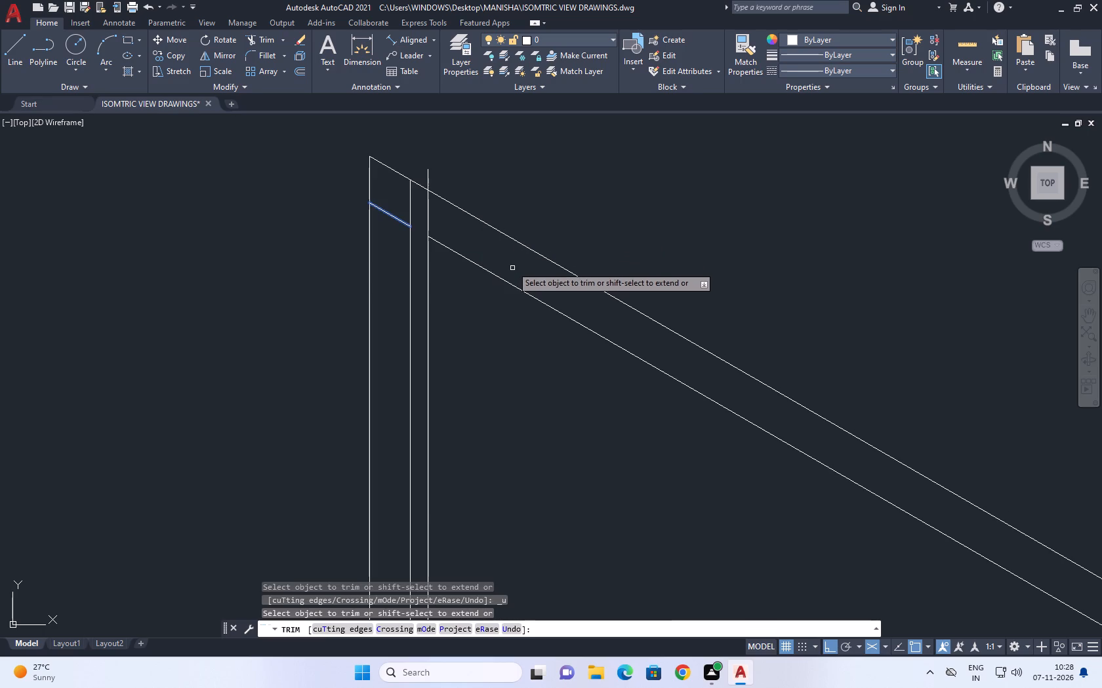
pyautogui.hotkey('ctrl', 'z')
# Trim both inner vertical lines above the lower wall-top line near the far corner, including the stub projecting past the upper line.
pyautogui.scroll(3, 462, 215)
pyautogui.click(468, 205)
pyautogui.moveTo(426, 173); pyautogui.dragTo(407, 166)
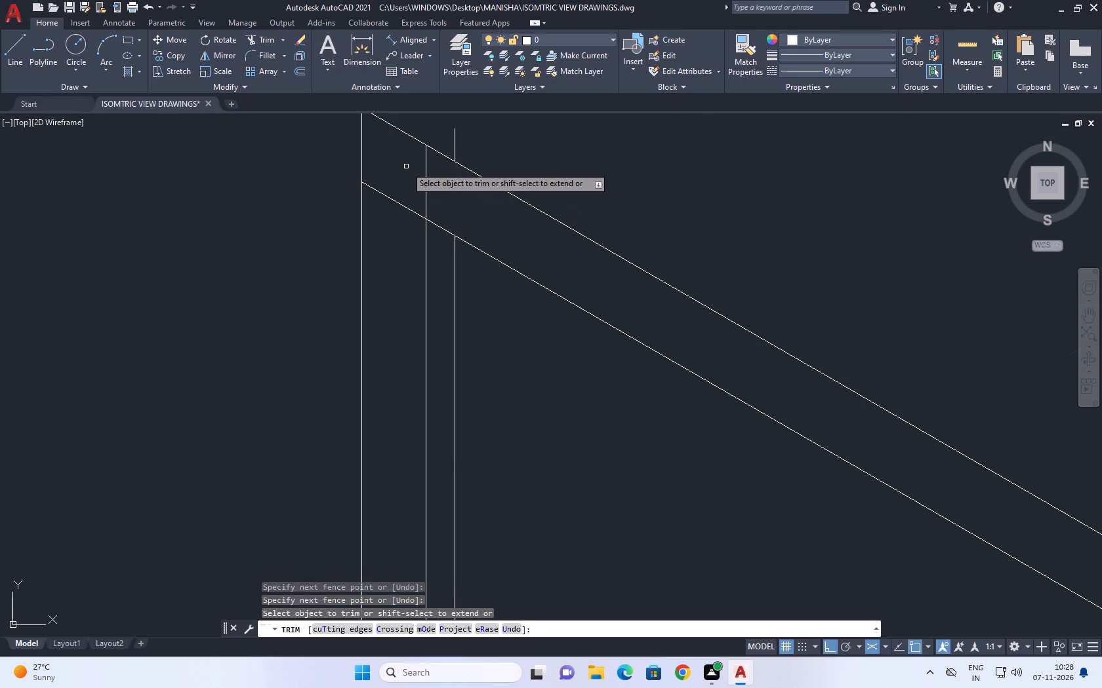
pyautogui.moveTo(407, 166); pyautogui.dragTo(415, 170)
pyautogui.click(472, 218)
pyautogui.click(480, 154)
pyautogui.scroll(-2, 457, 181)
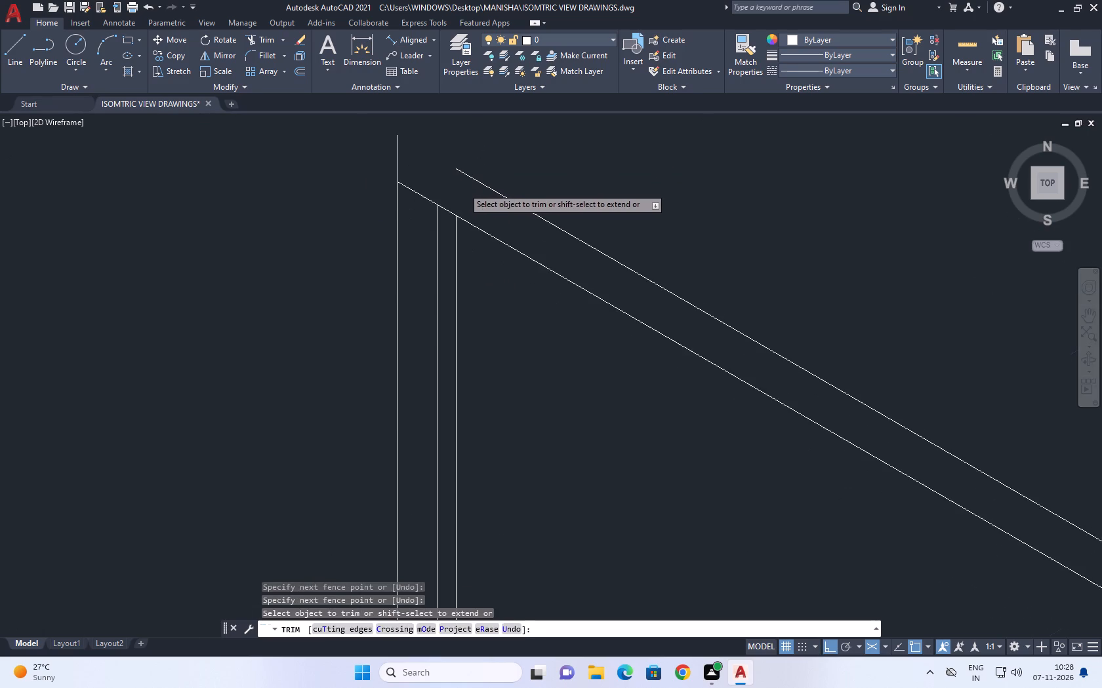
pyautogui.moveTo(525, 225); pyautogui.dragTo(538, 269, button='middle')
pyautogui.press('Escape')
# Fillet the upper wall-top line with the far-corner vertical line to close the wall's top corner.
pyautogui.write('F')
pyautogui.press('space')
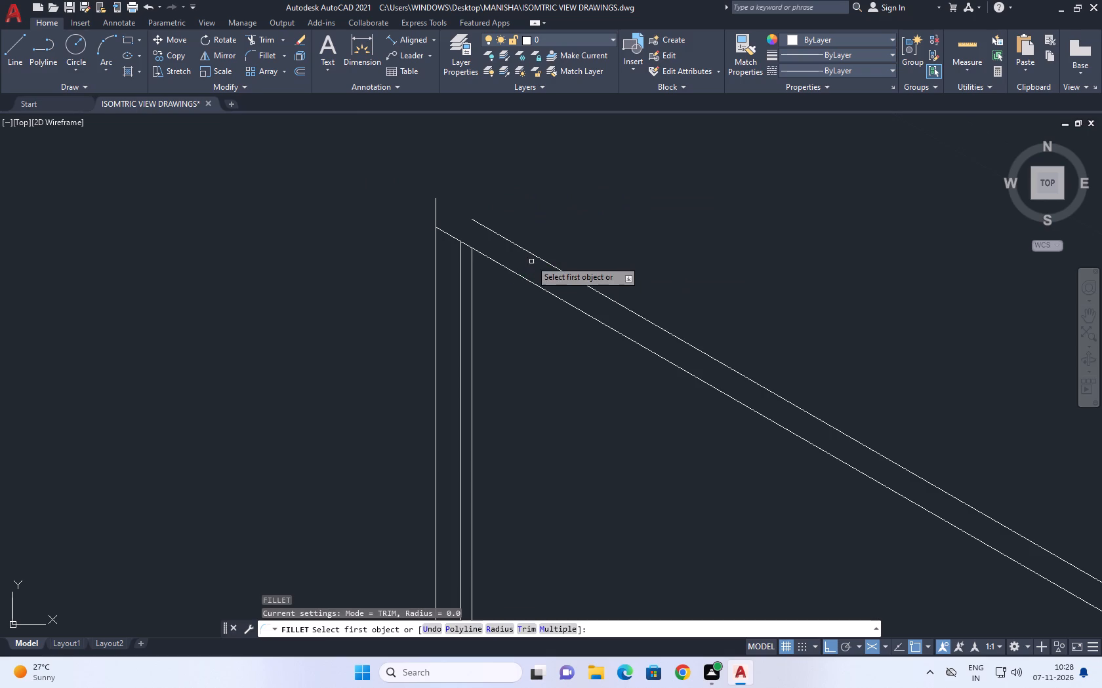
pyautogui.click(527, 251)
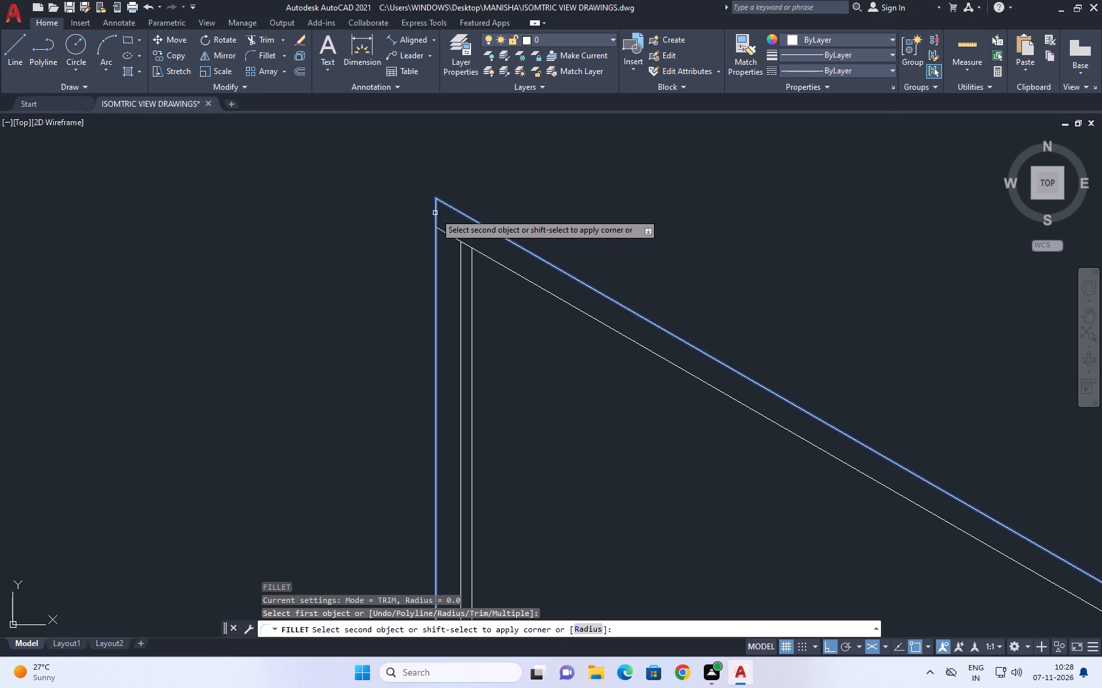
pyautogui.click(436, 213)
# Draw a short line joining the feet of the two inner vertical lines beside the far corner.
pyautogui.moveTo(626, 211); pyautogui.dragTo(497, 208, button='middle')
pyautogui.scroll(1, 495, 208)
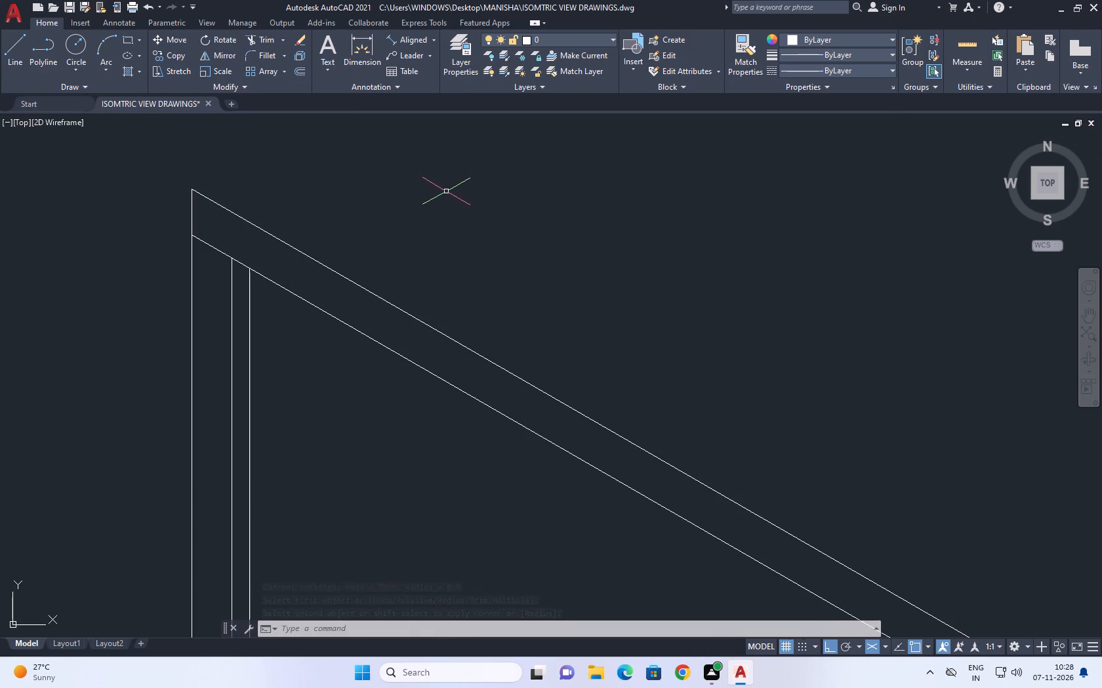
pyautogui.moveTo(437, 250); pyautogui.dragTo(443, 269, button='middle')
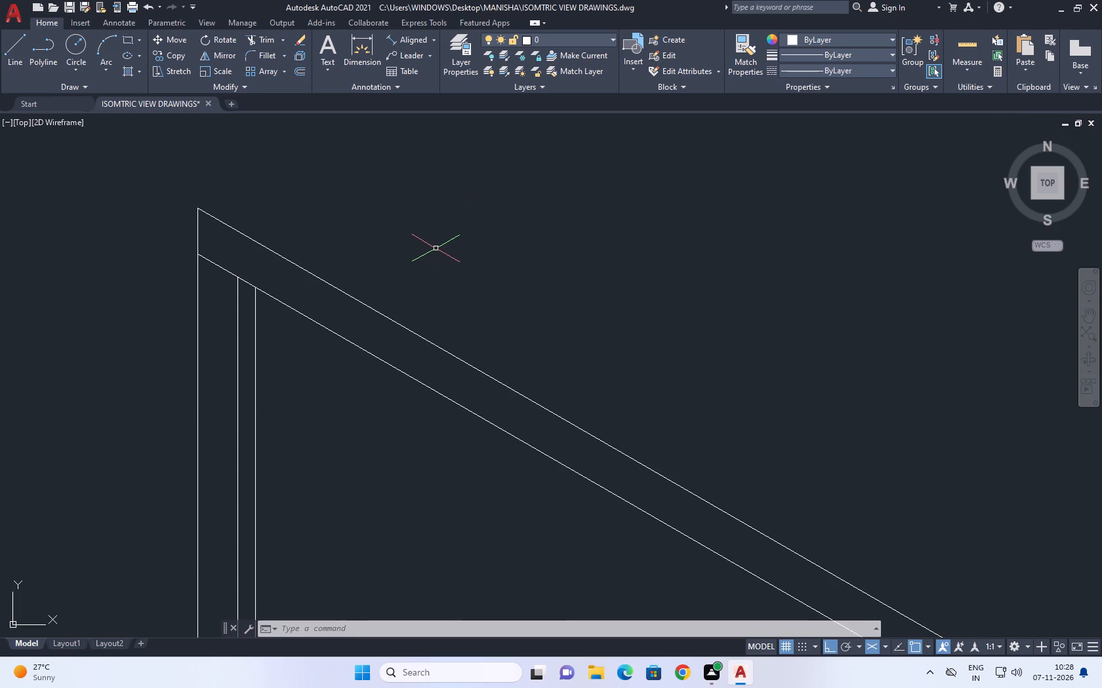
pyautogui.moveTo(443, 298); pyautogui.dragTo(449, 212, button='middle')
pyautogui.scroll(-1, 449, 210)
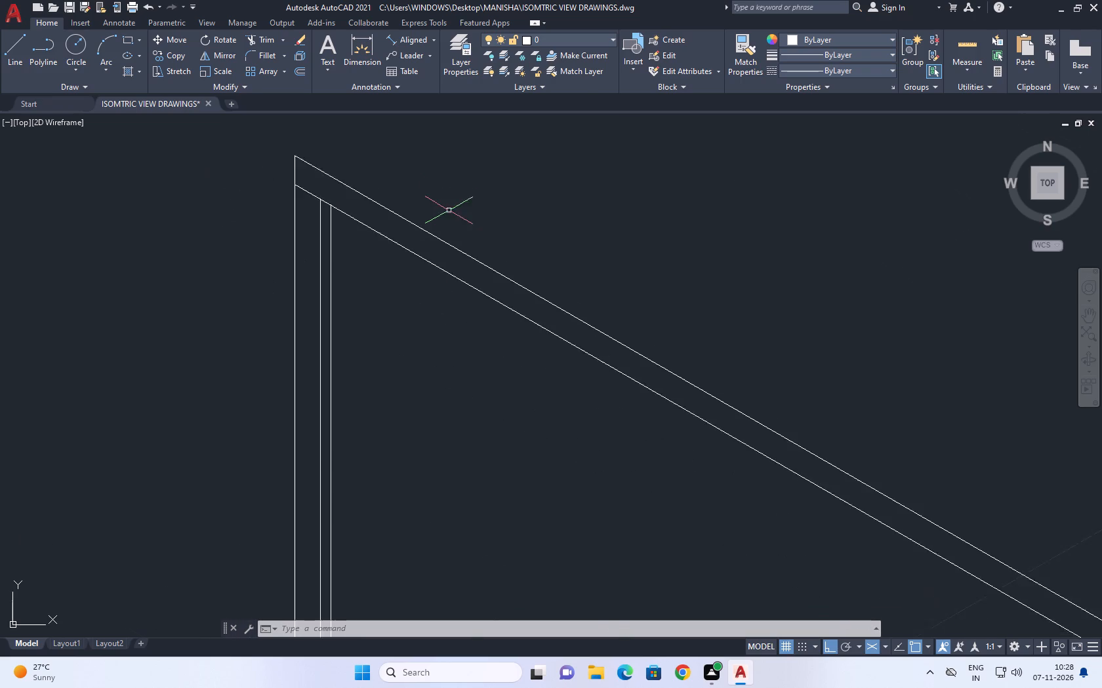
pyautogui.scroll(-1, 449, 210)
pyautogui.click(18, 50)
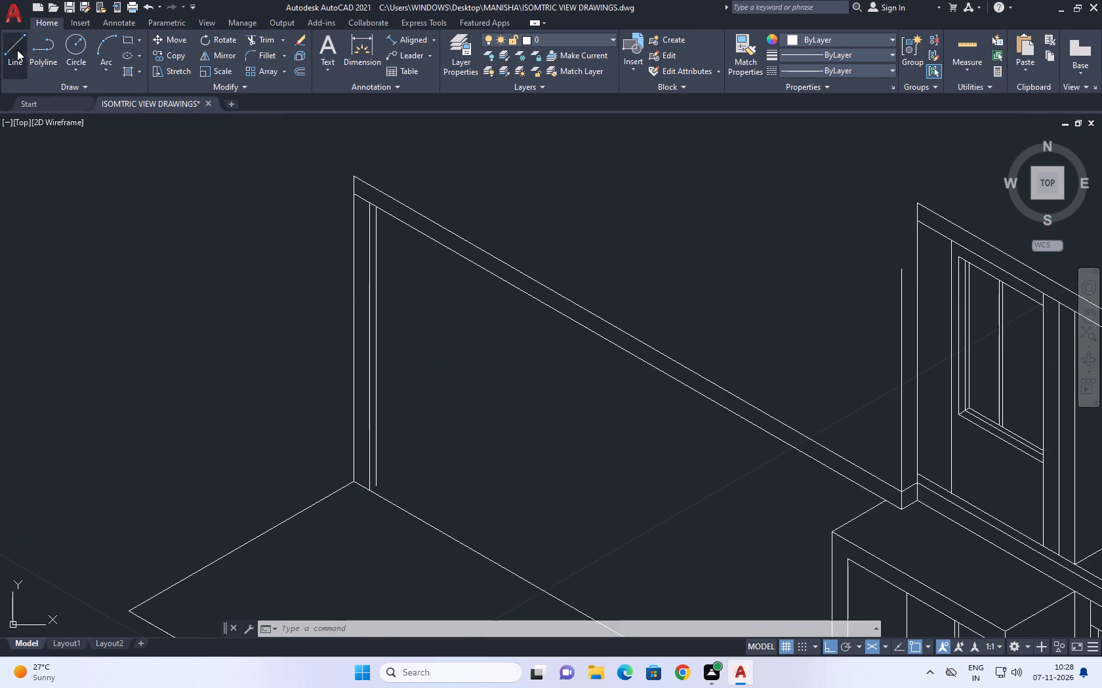
pyautogui.scroll(2, 380, 504)
pyautogui.click(347, 473)
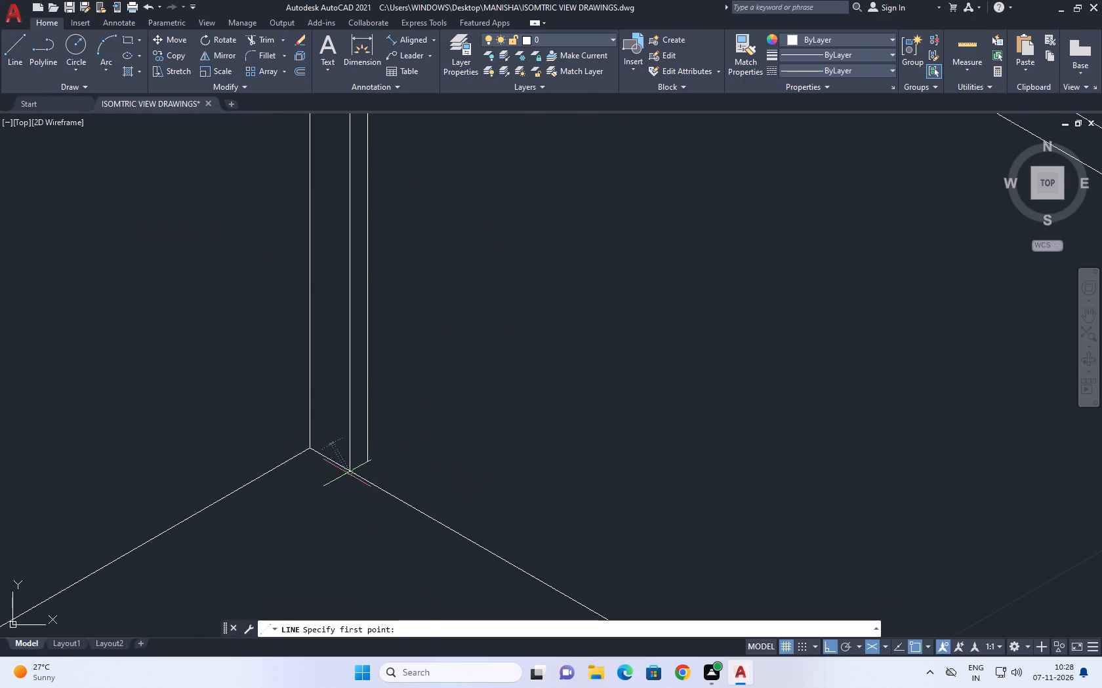
pyautogui.click(373, 460)
pyautogui.rightClick(428, 336)
pyautogui.click(465, 370)
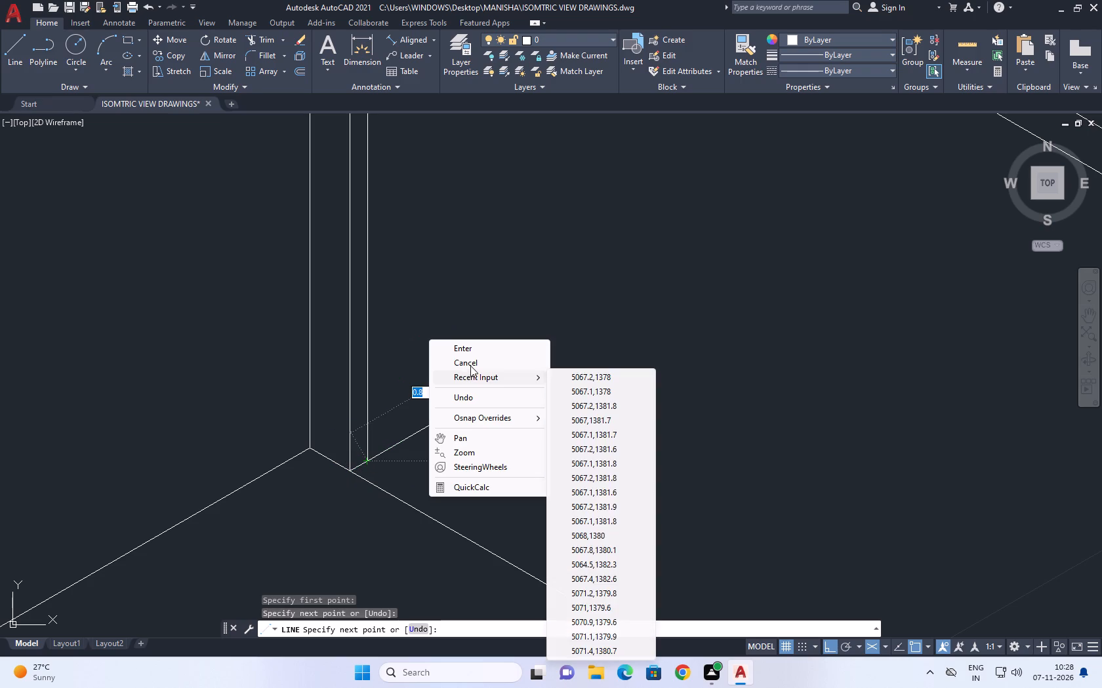
pyautogui.click(471, 365)
# Copy the entrance block's outer vertical edge 0.5 at 150°, toward the far corner.
pyautogui.scroll(-3, 437, 368)
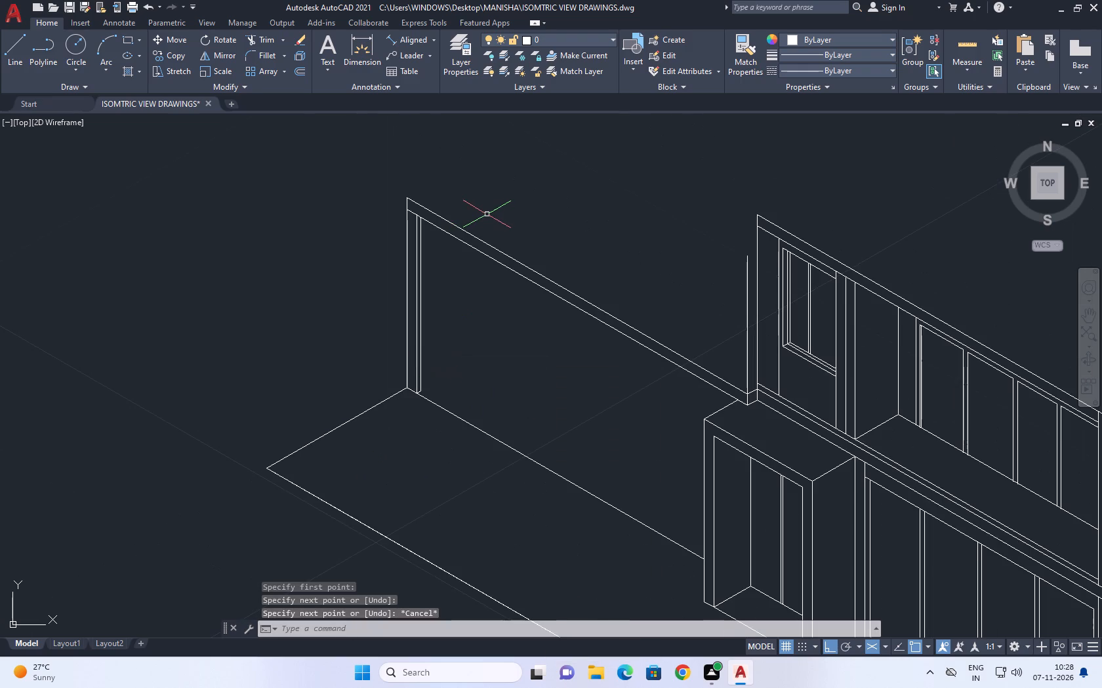
pyautogui.click(702, 432)
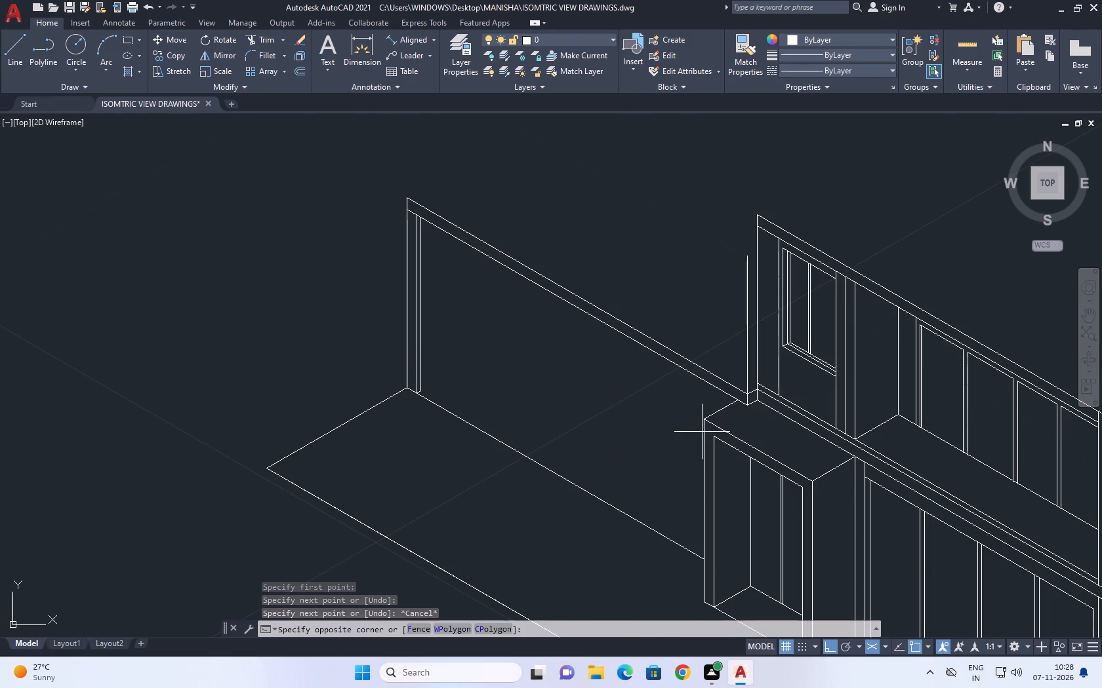
pyautogui.click(695, 411)
pyautogui.click(704, 434)
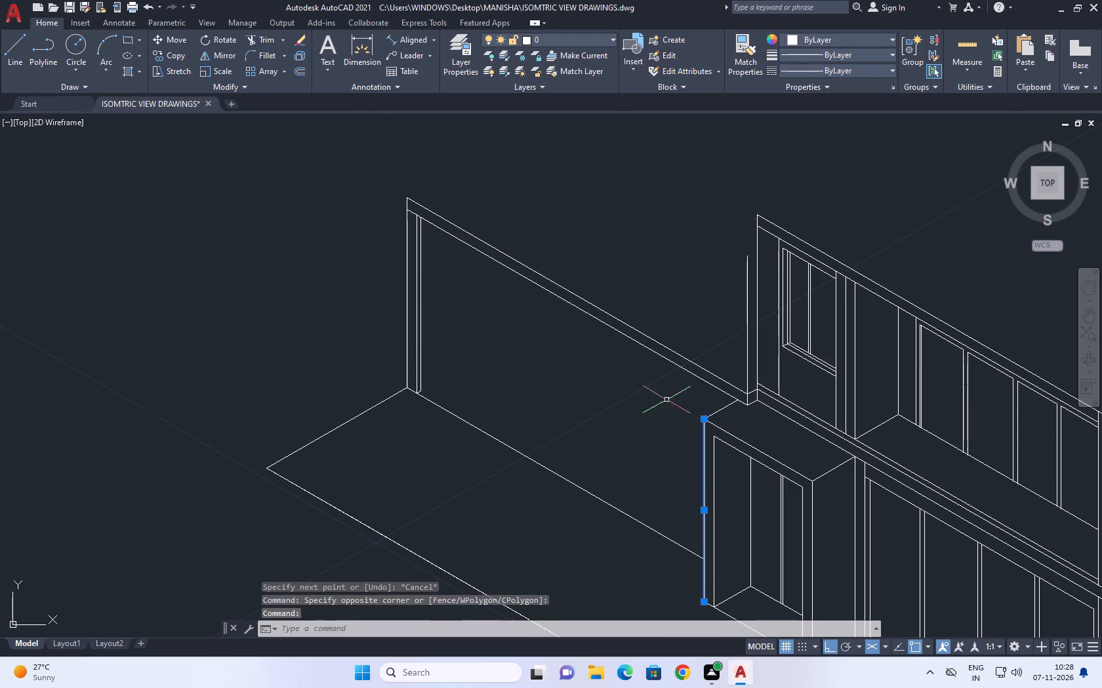
pyautogui.click(173, 55)
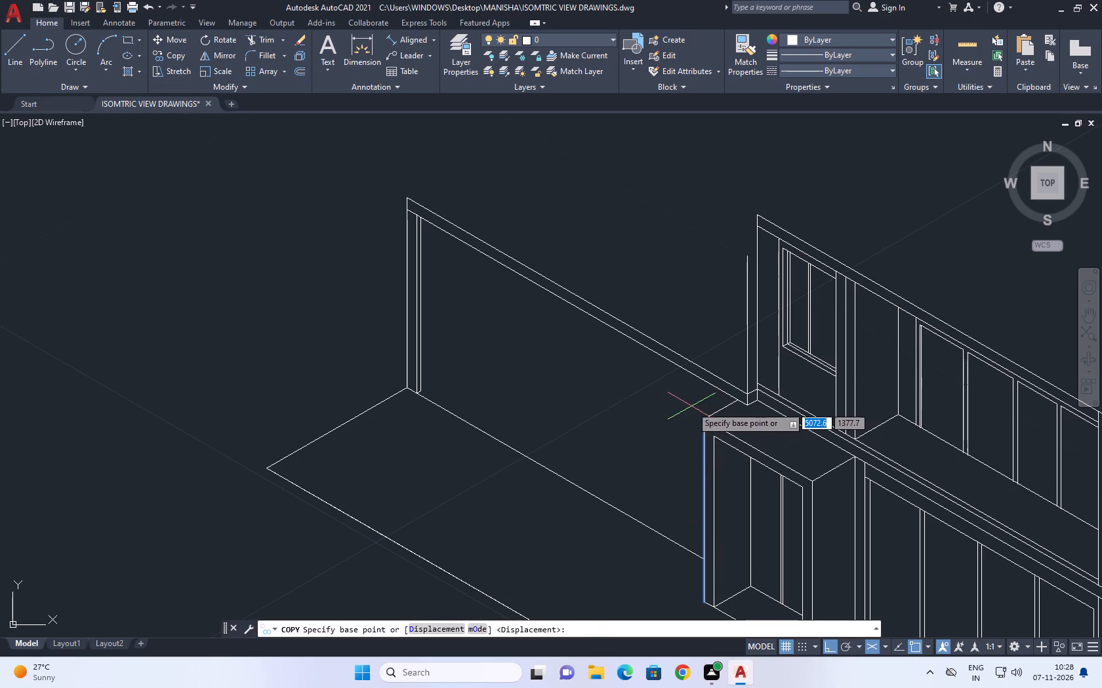
pyautogui.click(691, 406)
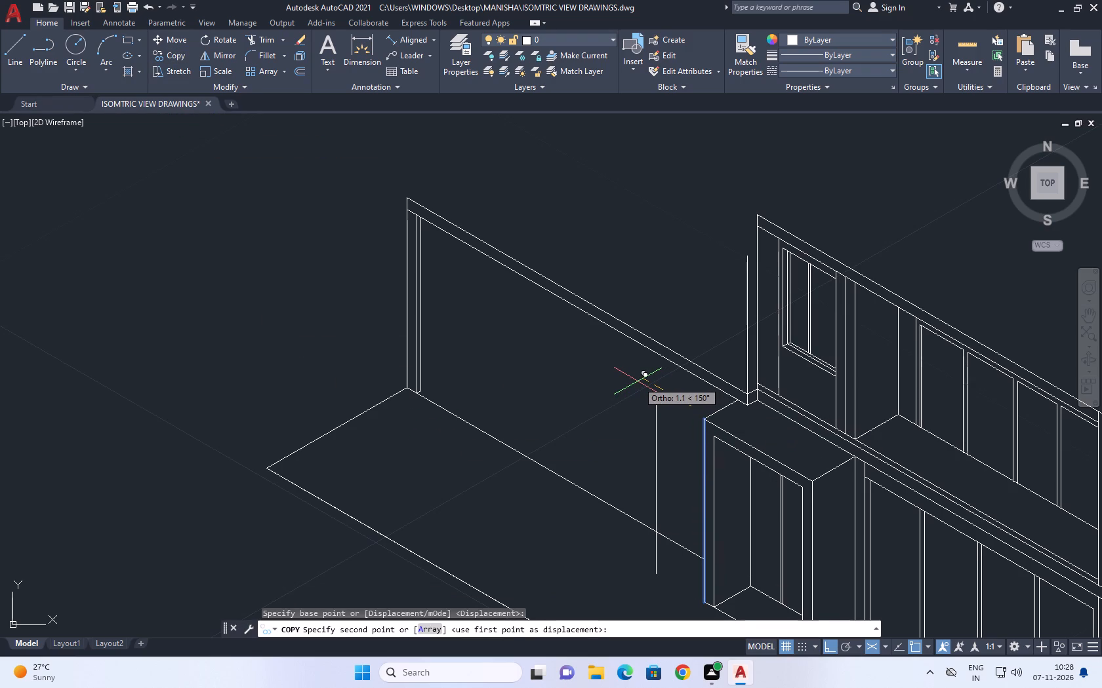
pyautogui.press('1')
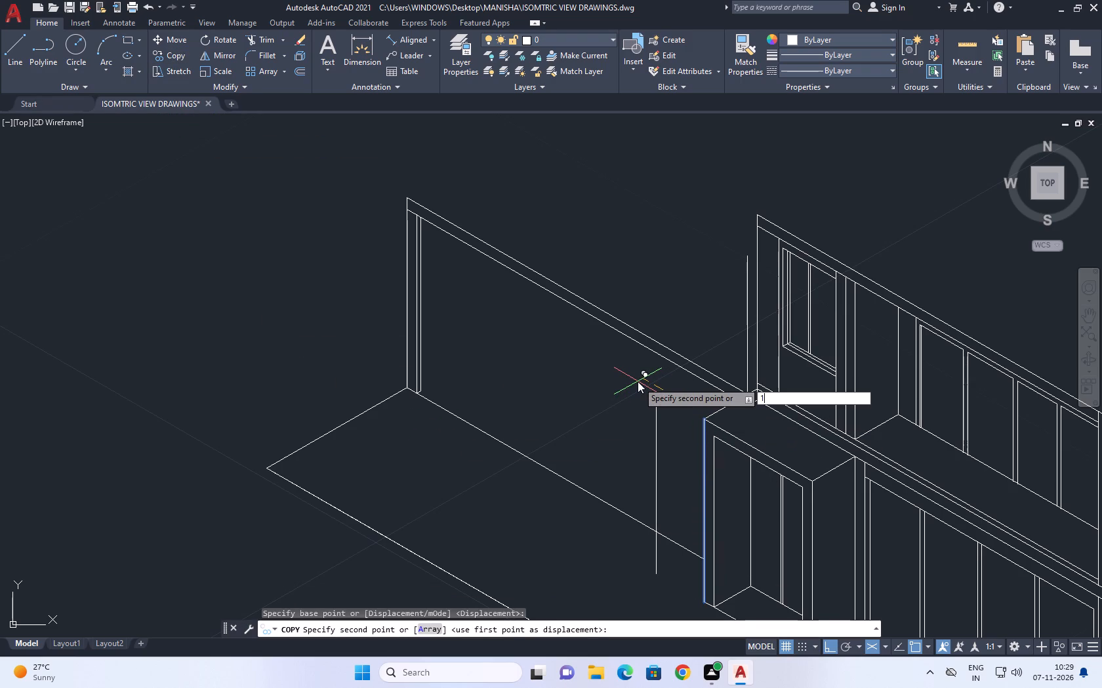
pyautogui.press('BackSpace')
pyautogui.write('0.5')
pyautogui.press('Return')
pyautogui.rightClick(500, 354)
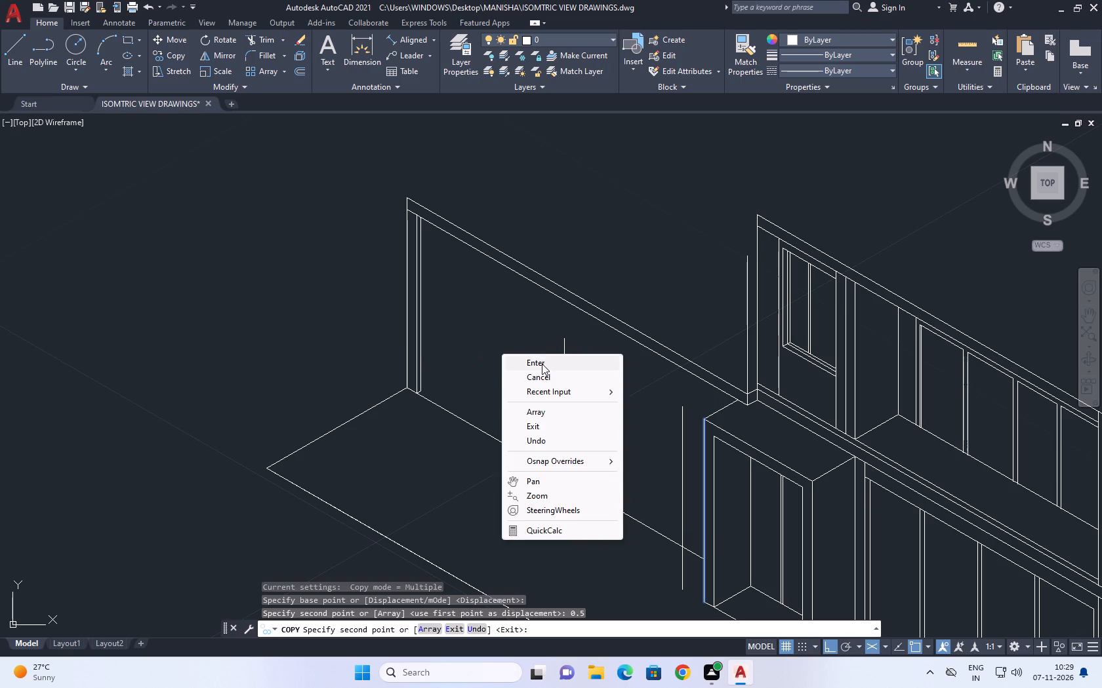
pyautogui.click(542, 374)
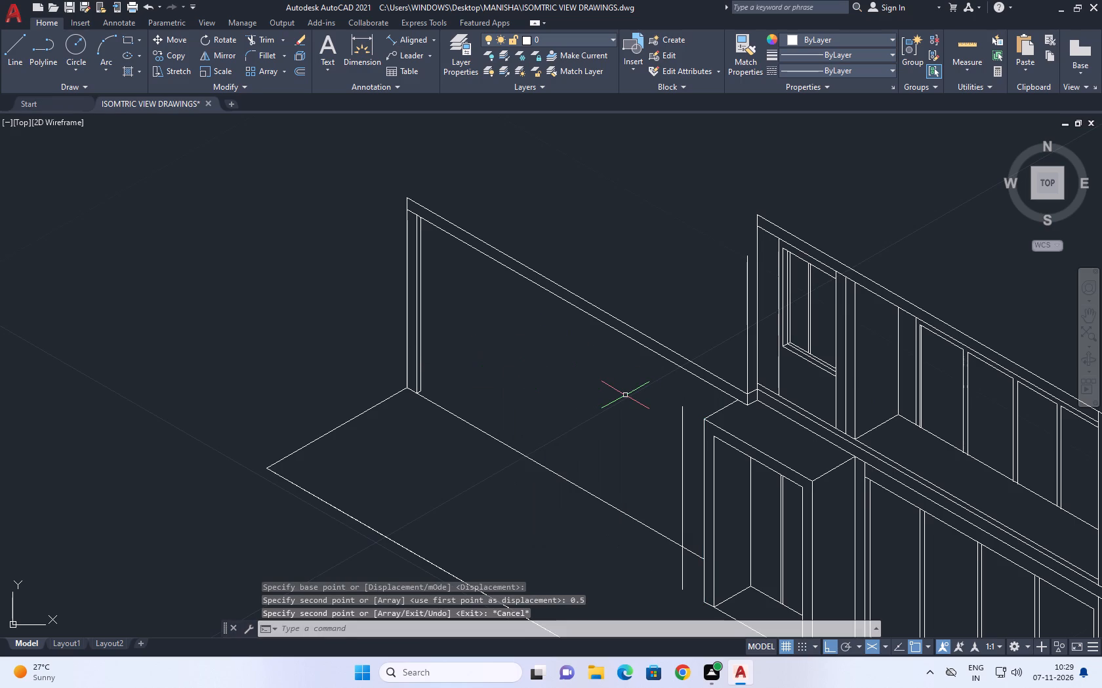
# Extend the copied vertical line beside the entrance block up to the lower wall-top line.
pyautogui.write('EX')
pyautogui.press('space')
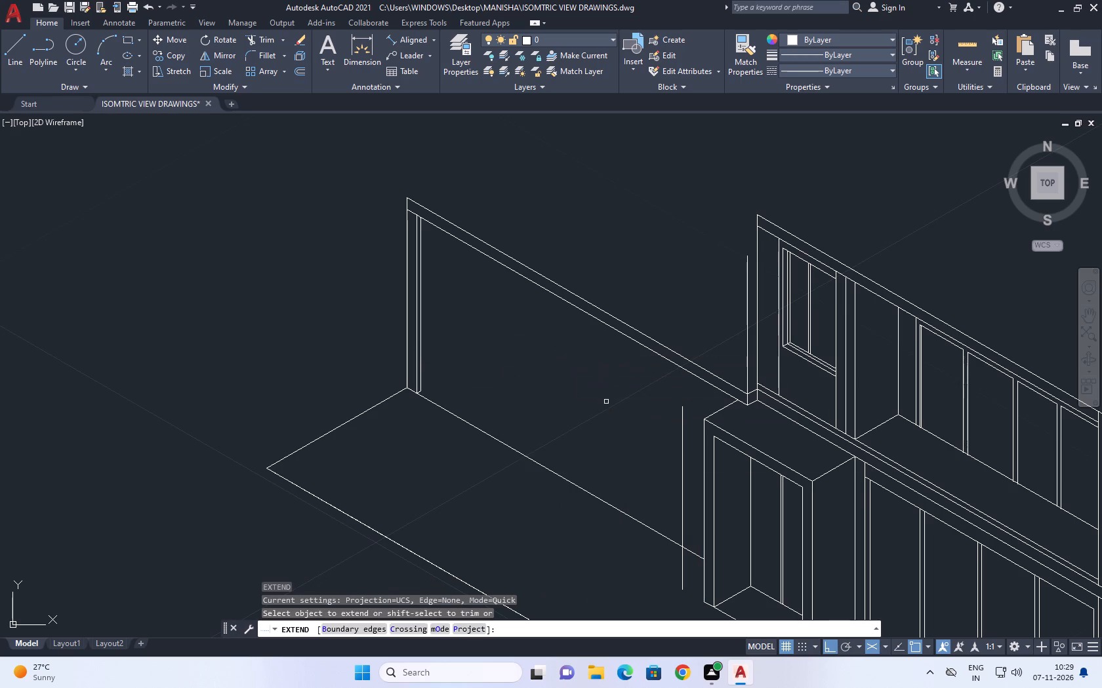
pyautogui.click(693, 452)
pyautogui.click(641, 430)
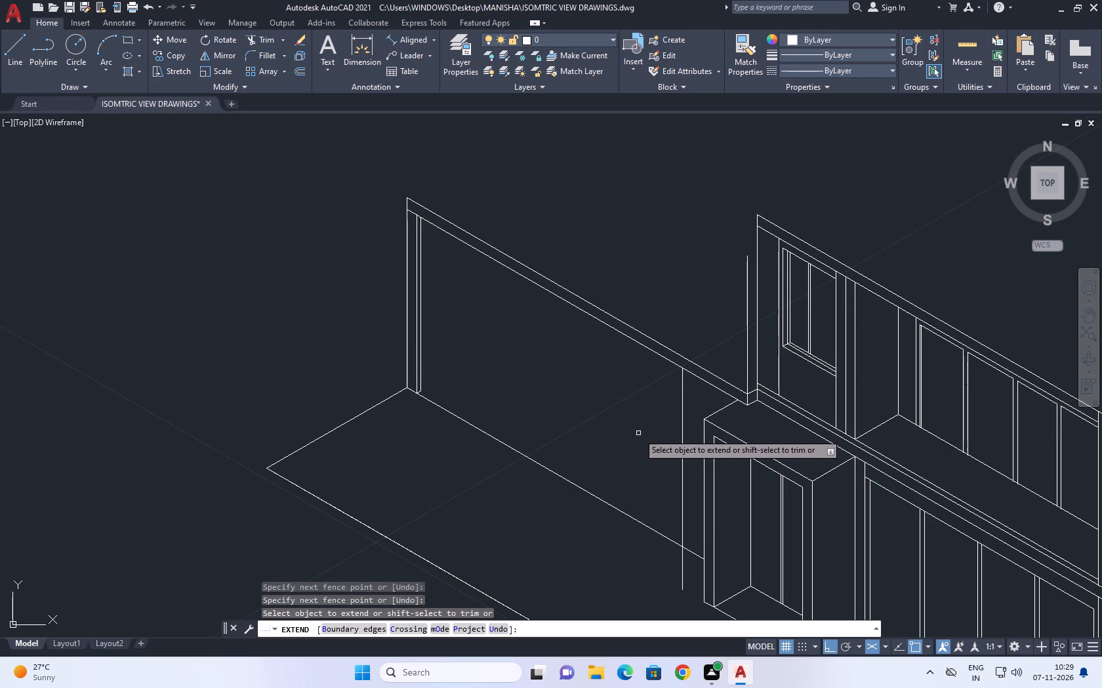
pyautogui.moveTo(634, 429); pyautogui.dragTo(595, 408, button='middle')
pyautogui.rightClick(586, 387)
pyautogui.click(627, 407)
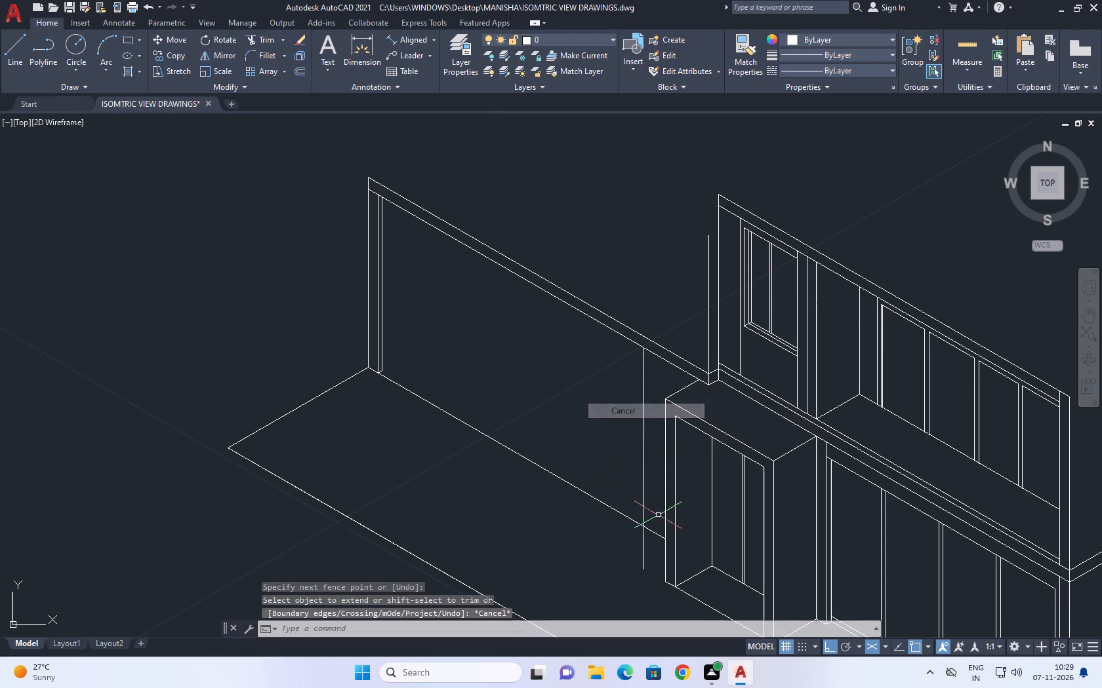
# Trim the part of that vertical line projecting below the far wall's ground line.
pyautogui.click(265, 40)
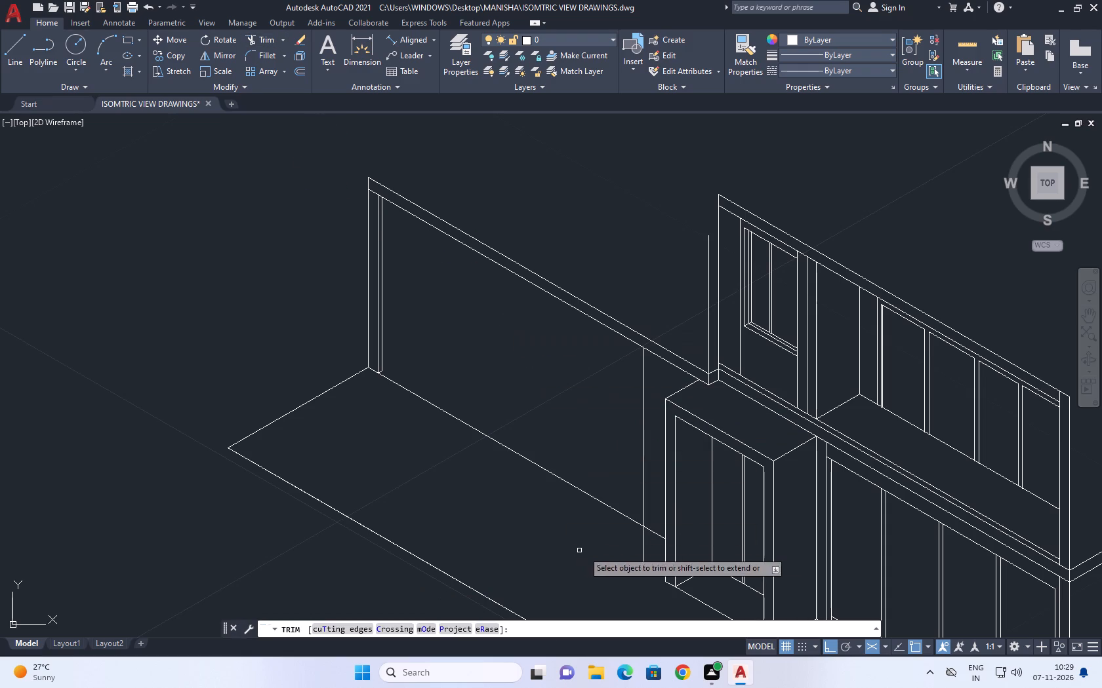
pyautogui.click(645, 549)
pyautogui.rightClick(554, 375)
pyautogui.click(598, 400)
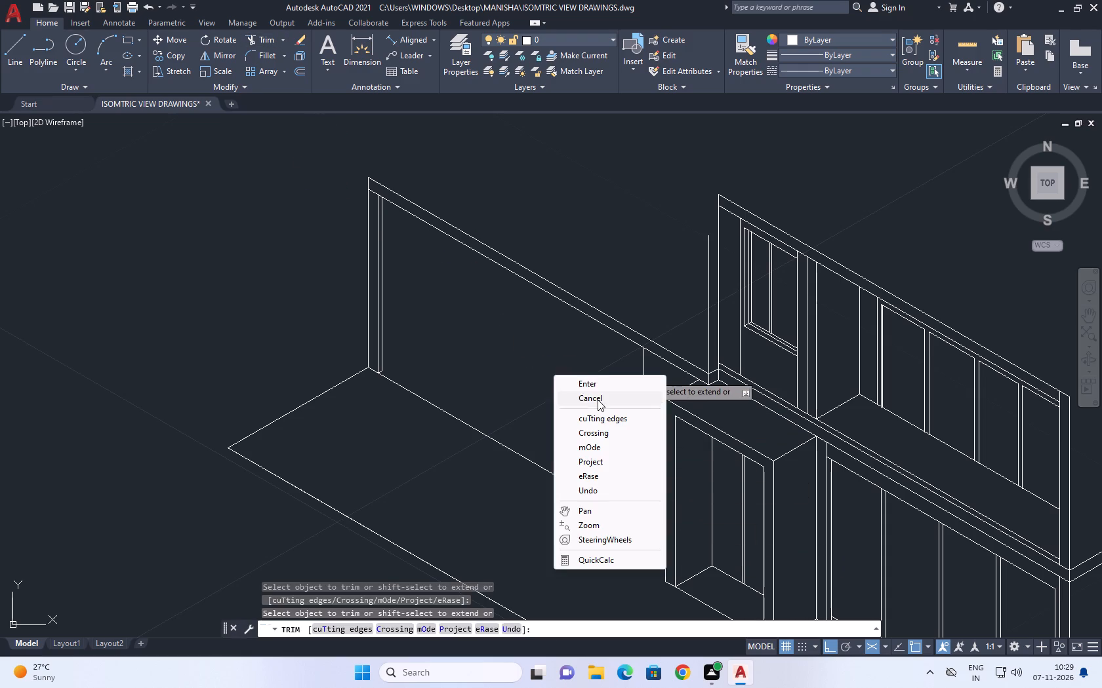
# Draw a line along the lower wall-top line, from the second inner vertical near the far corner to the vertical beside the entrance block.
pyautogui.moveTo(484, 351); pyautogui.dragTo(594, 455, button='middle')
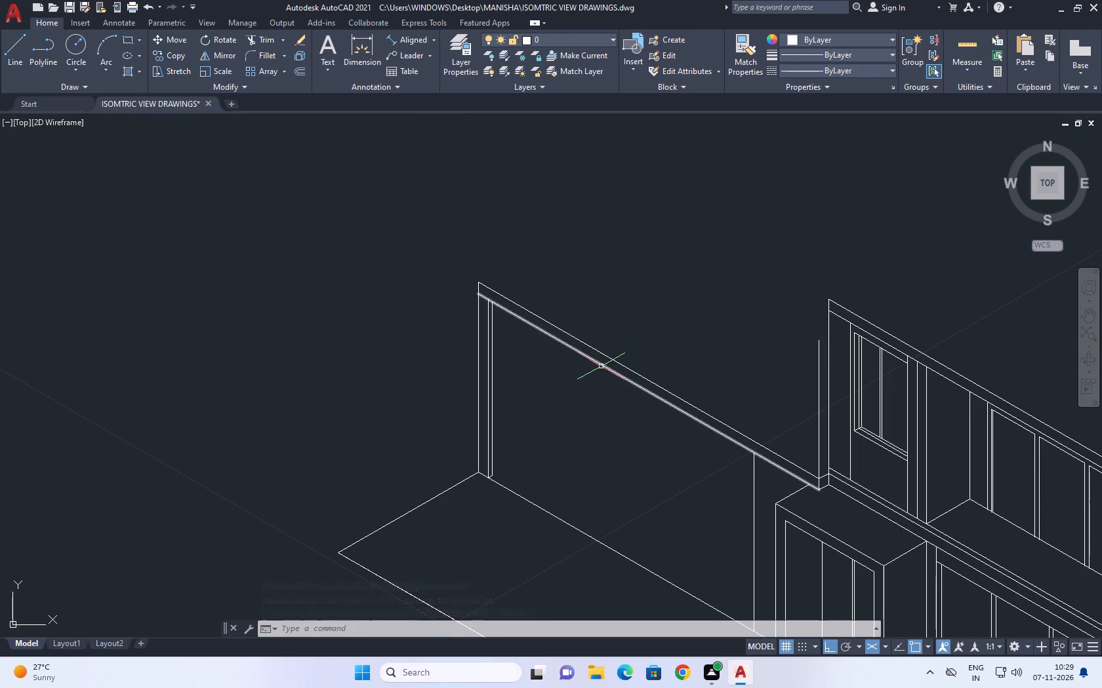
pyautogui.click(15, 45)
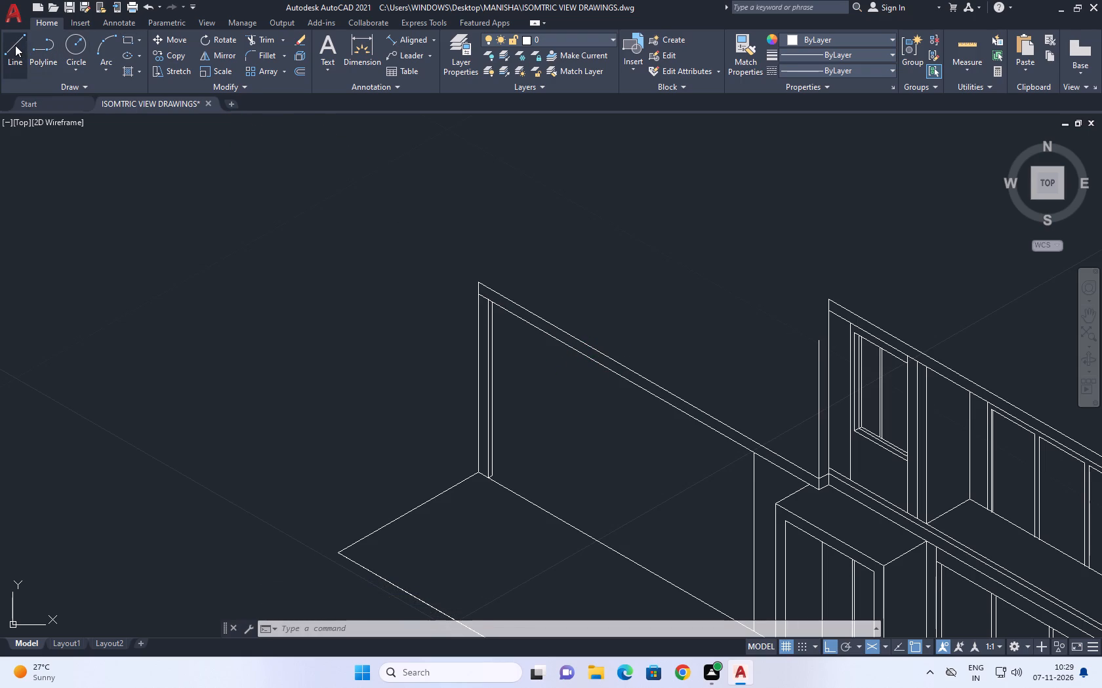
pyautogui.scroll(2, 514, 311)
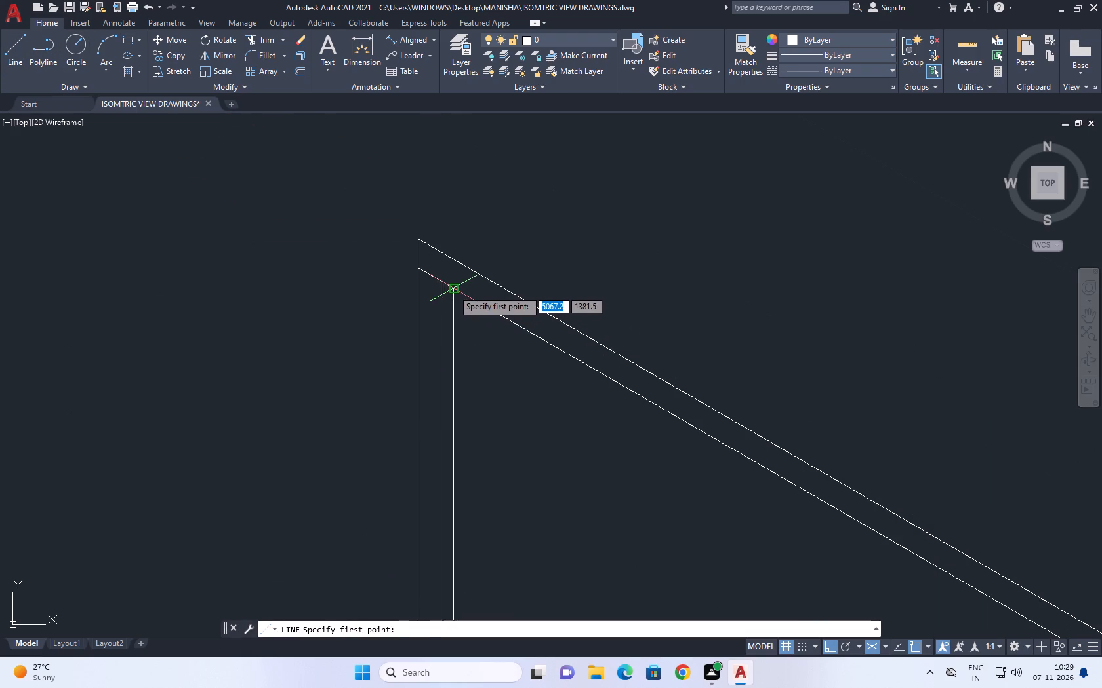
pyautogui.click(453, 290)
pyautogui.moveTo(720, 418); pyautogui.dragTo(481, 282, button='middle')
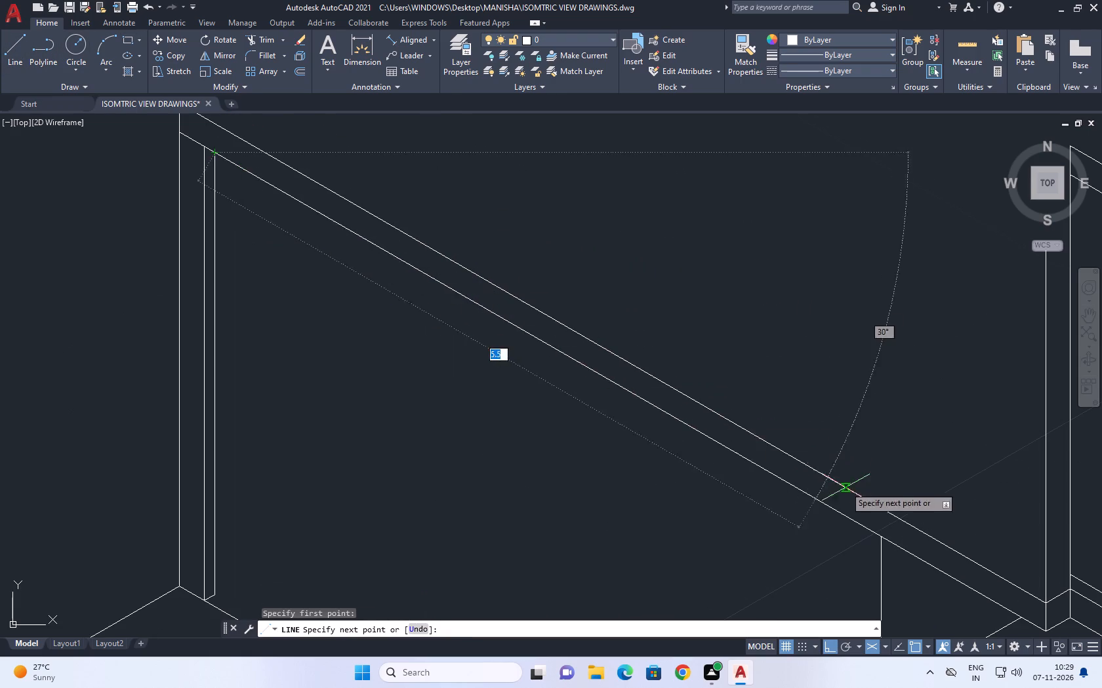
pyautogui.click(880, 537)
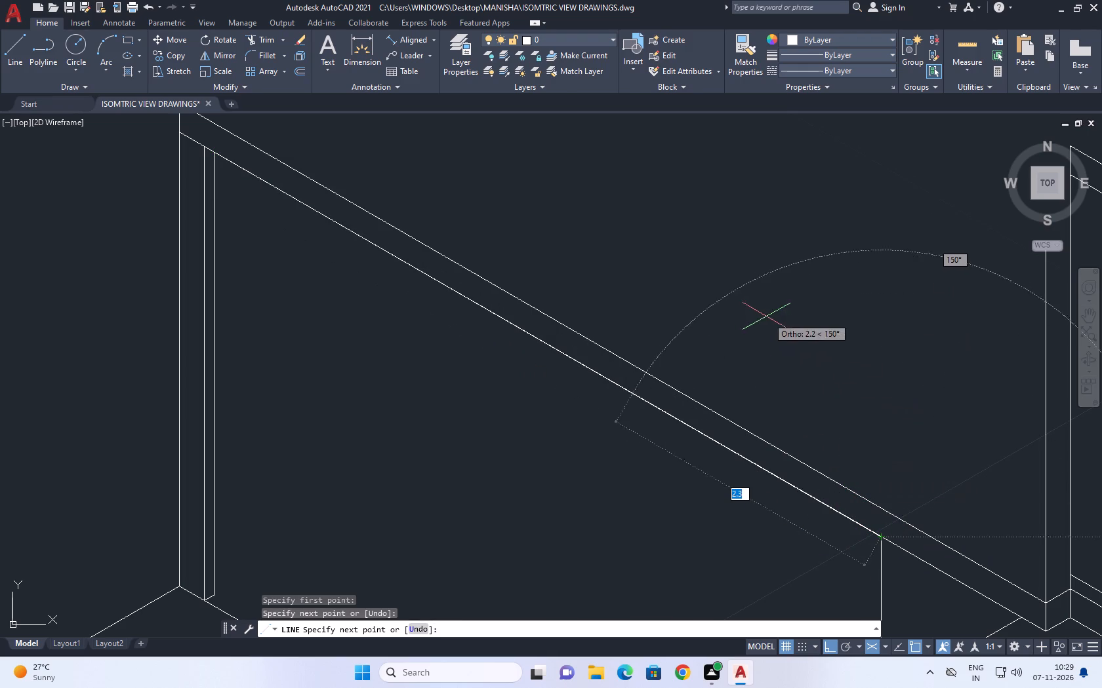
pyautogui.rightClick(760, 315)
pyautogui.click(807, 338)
# Draw a line over the second inner vertical beside the far corner, from its top at the lower wall-top line down to its foot.
pyautogui.rightClick(615, 279)
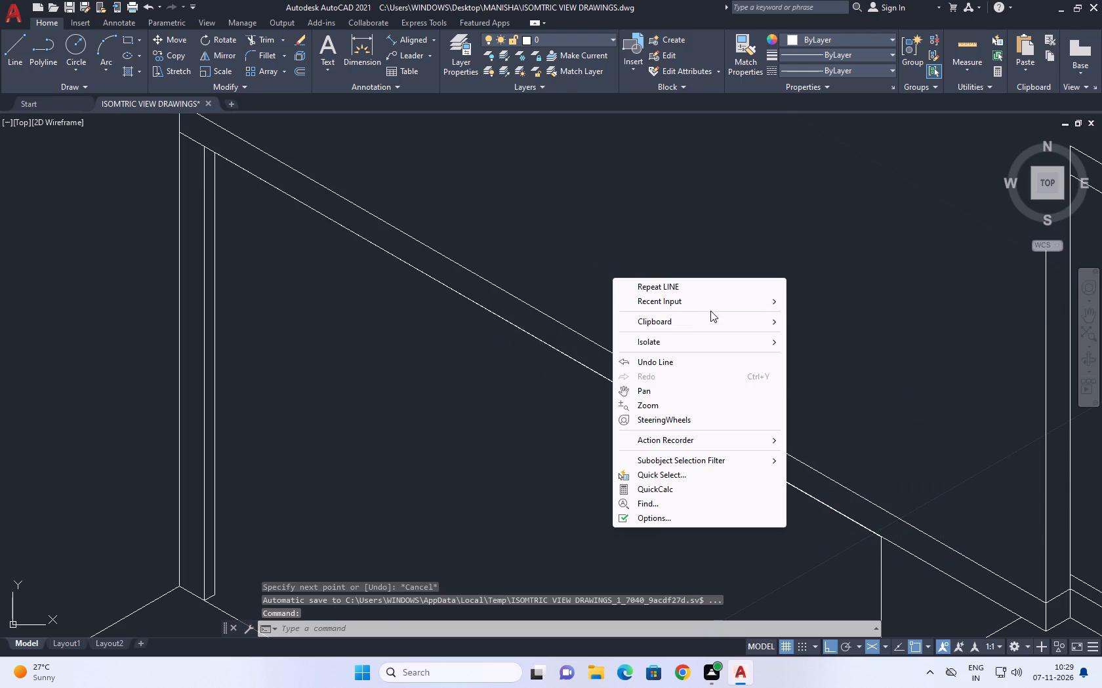
pyautogui.click(699, 287)
pyautogui.moveTo(346, 210); pyautogui.dragTo(664, 247, button='middle')
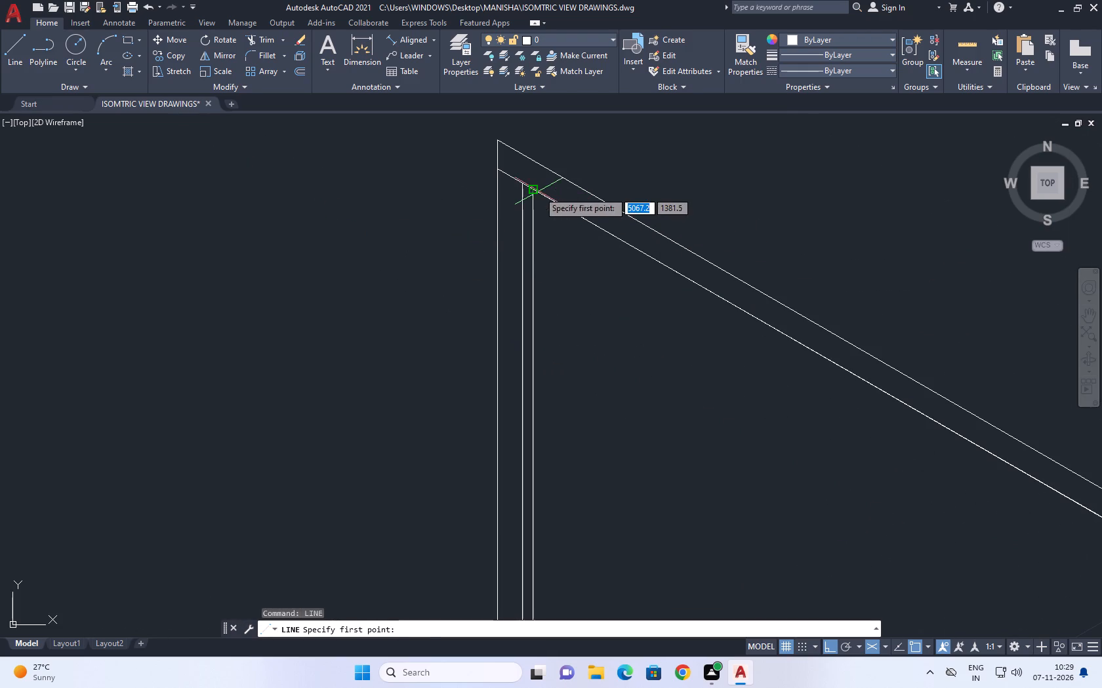
pyautogui.click(535, 189)
pyautogui.scroll(-2, 542, 202)
pyautogui.scroll(2, 546, 371)
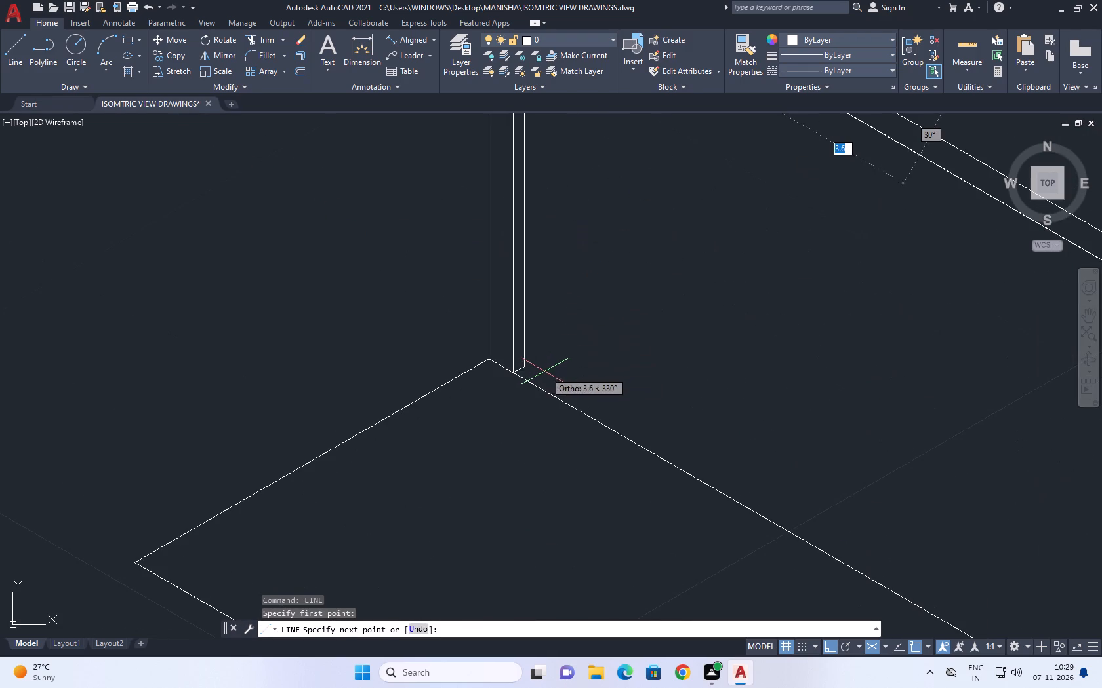
pyautogui.scroll(1, 517, 368)
pyautogui.click(528, 362)
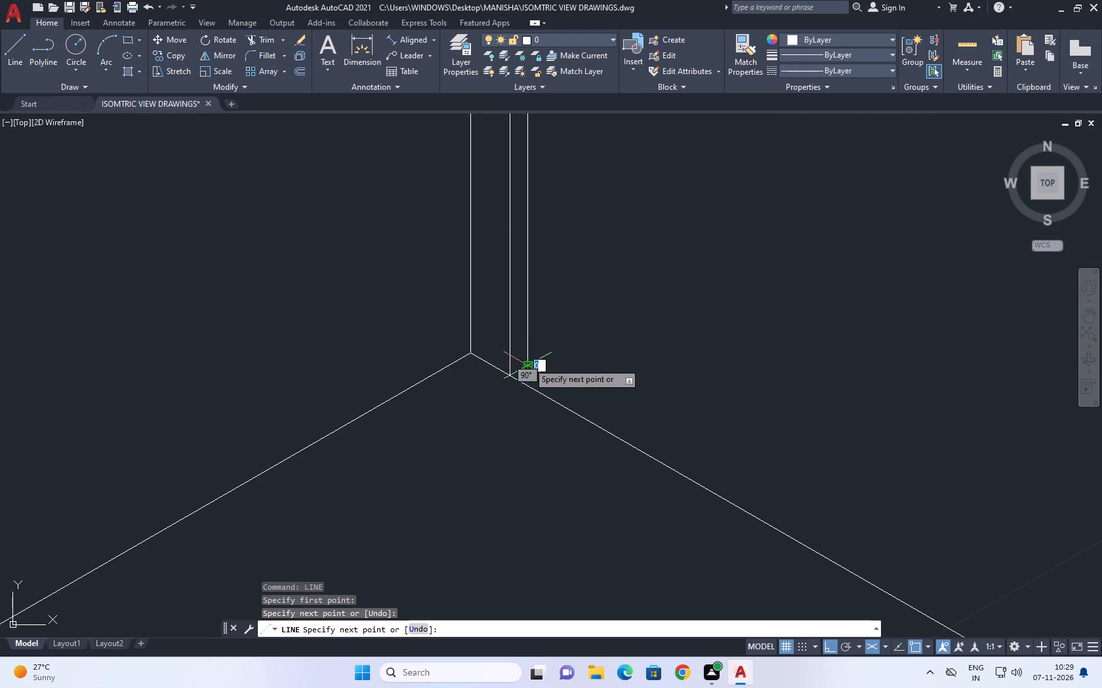
pyautogui.rightClick(590, 311)
pyautogui.click(649, 335)
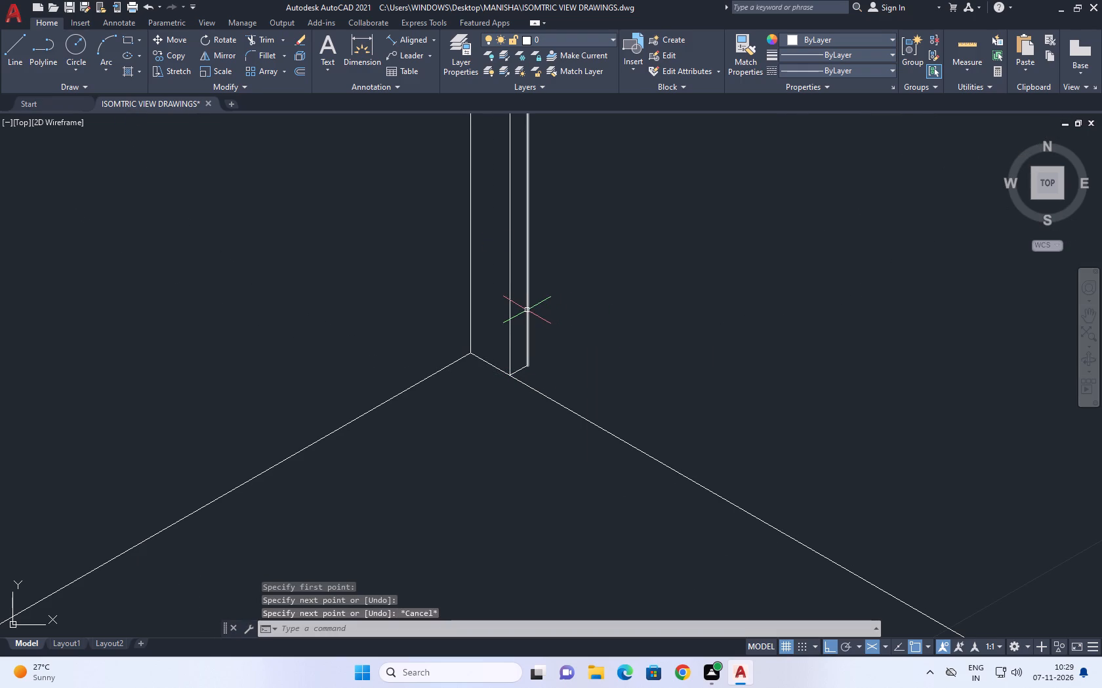
# Move the newly drawn vertical line 0.226 at 330°, along the far wall toward the entrance block.
pyautogui.click(526, 314)
pyautogui.moveTo(624, 285); pyautogui.dragTo(563, 332, button='middle')
pyautogui.scroll(-1, 540, 343)
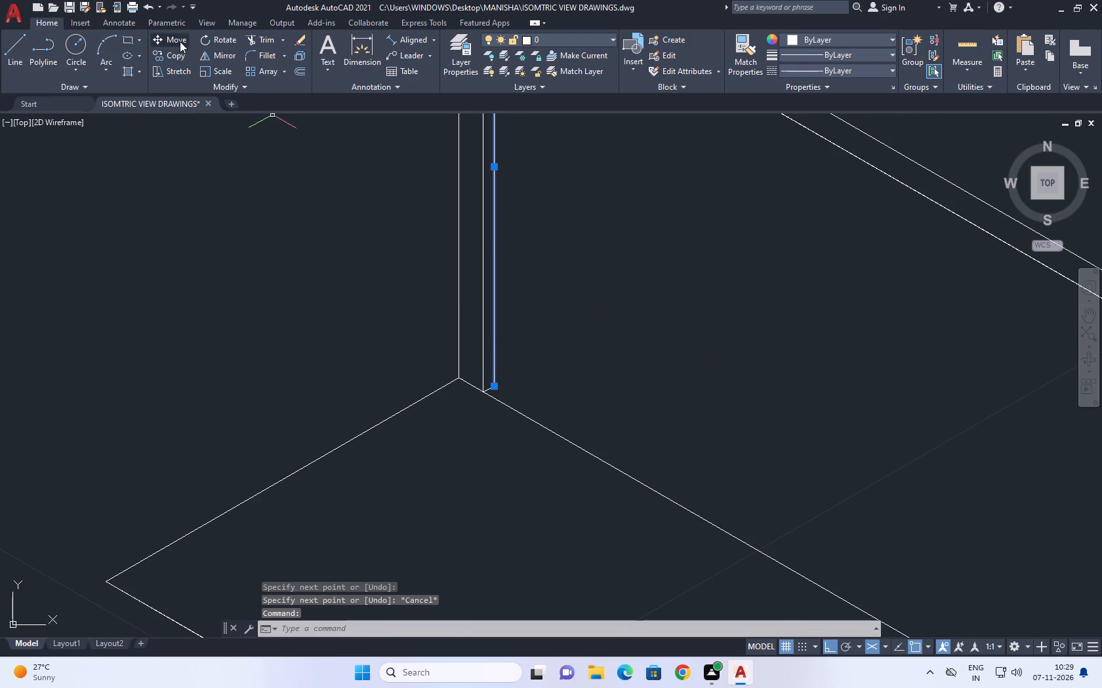
pyautogui.click(180, 41)
pyautogui.click(573, 254)
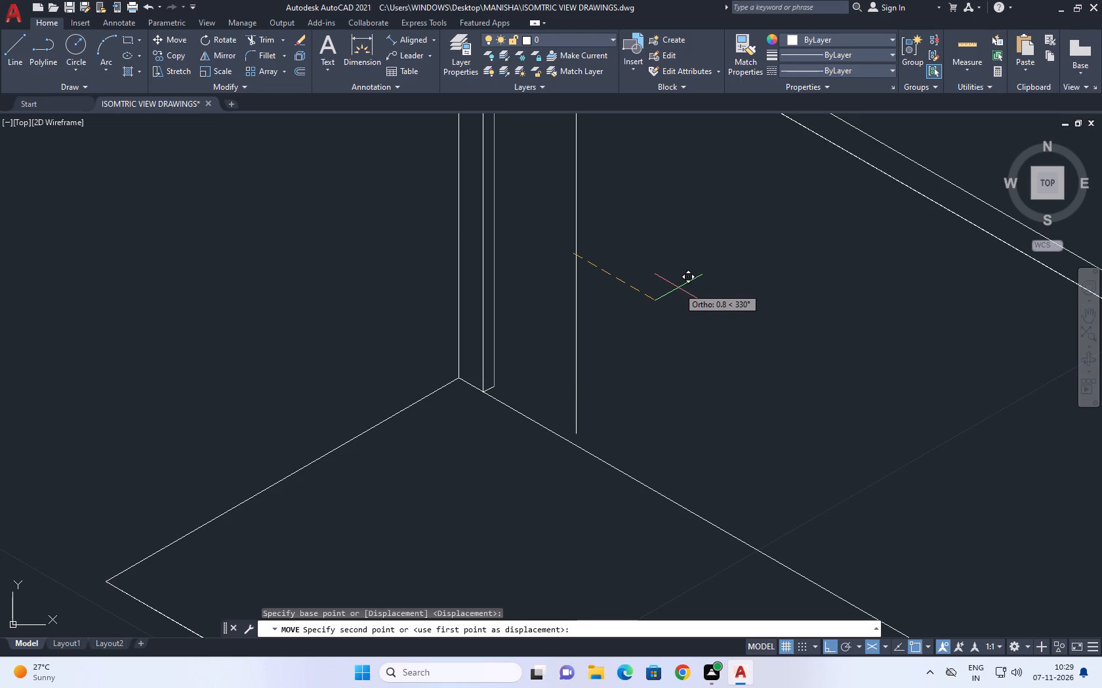
pyautogui.write('0.')
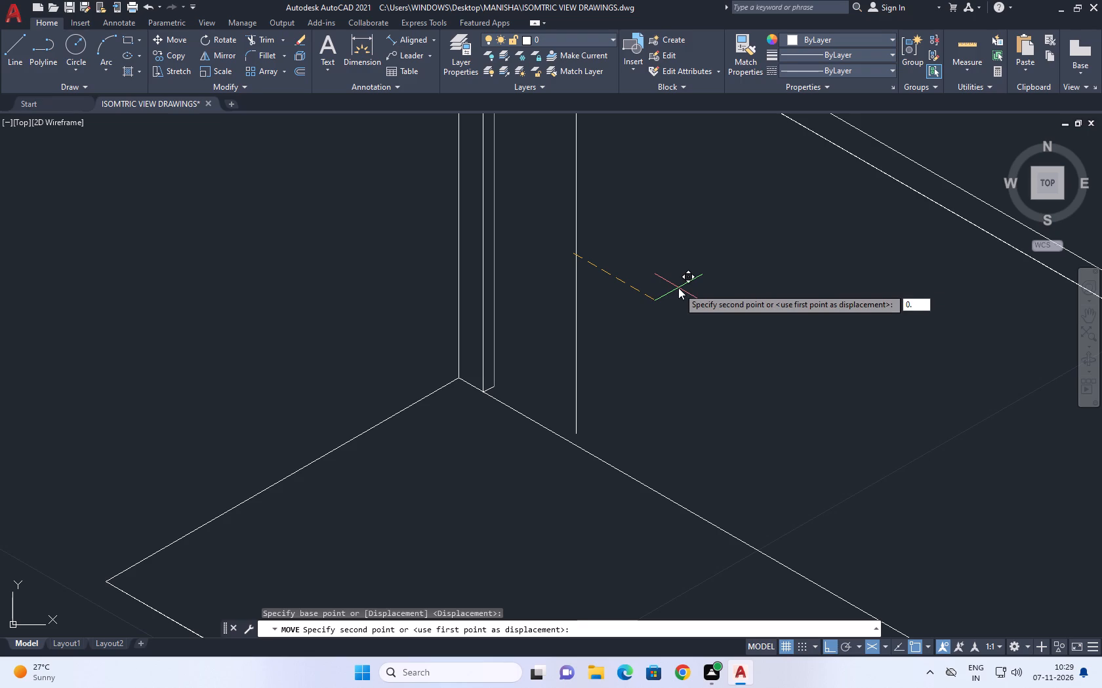
pyautogui.press('3')
pyautogui.press('BackSpace')
pyautogui.write('226')
pyautogui.press('Return')
# Draw a line joining the foot of the second inner vertical to the foot of the moved vertical line.
pyautogui.moveTo(499, 311); pyautogui.dragTo(541, 349, button='middle')
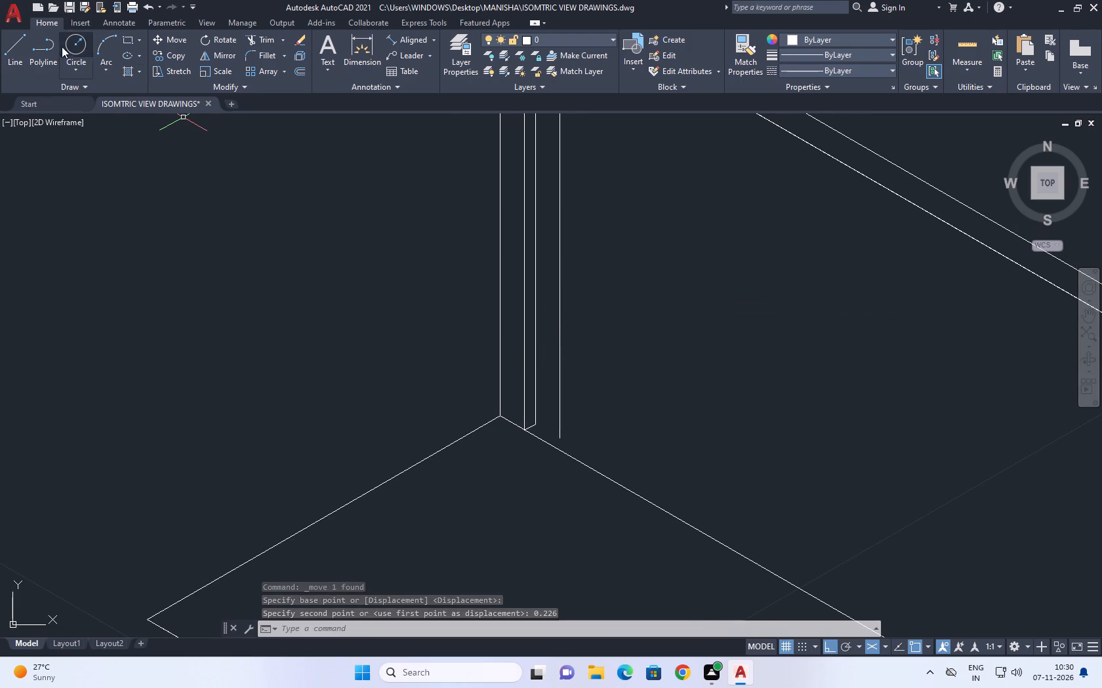
pyautogui.click(20, 60)
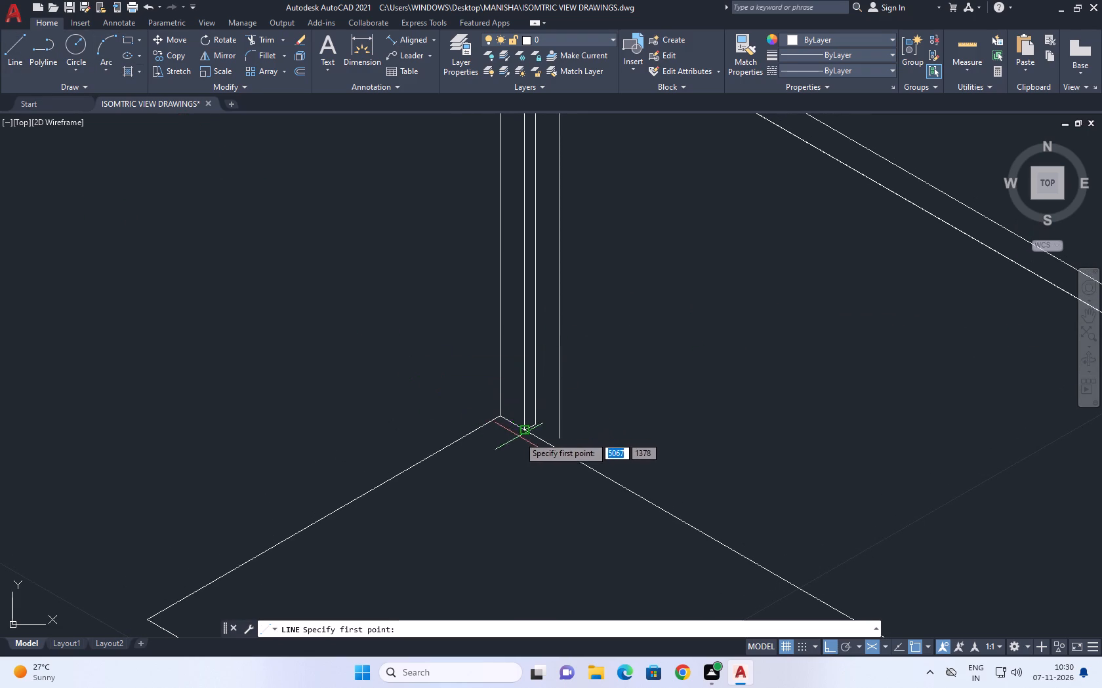
pyautogui.scroll(2, 540, 430)
pyautogui.click(527, 415)
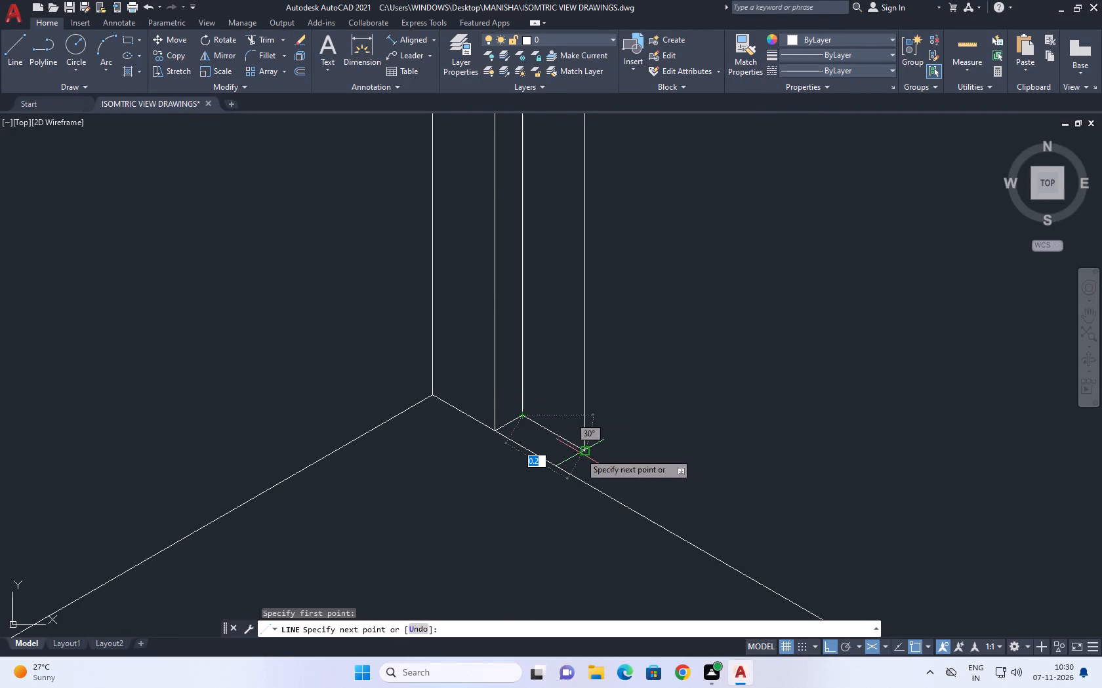
pyautogui.click(588, 451)
pyautogui.rightClick(636, 371)
pyautogui.click(708, 391)
# From the moved vertical's foot, draw a 0.113 line at 30°, continuing with a vertical line up past the wall top.
pyautogui.moveTo(641, 335); pyautogui.dragTo(645, 343, button='right')
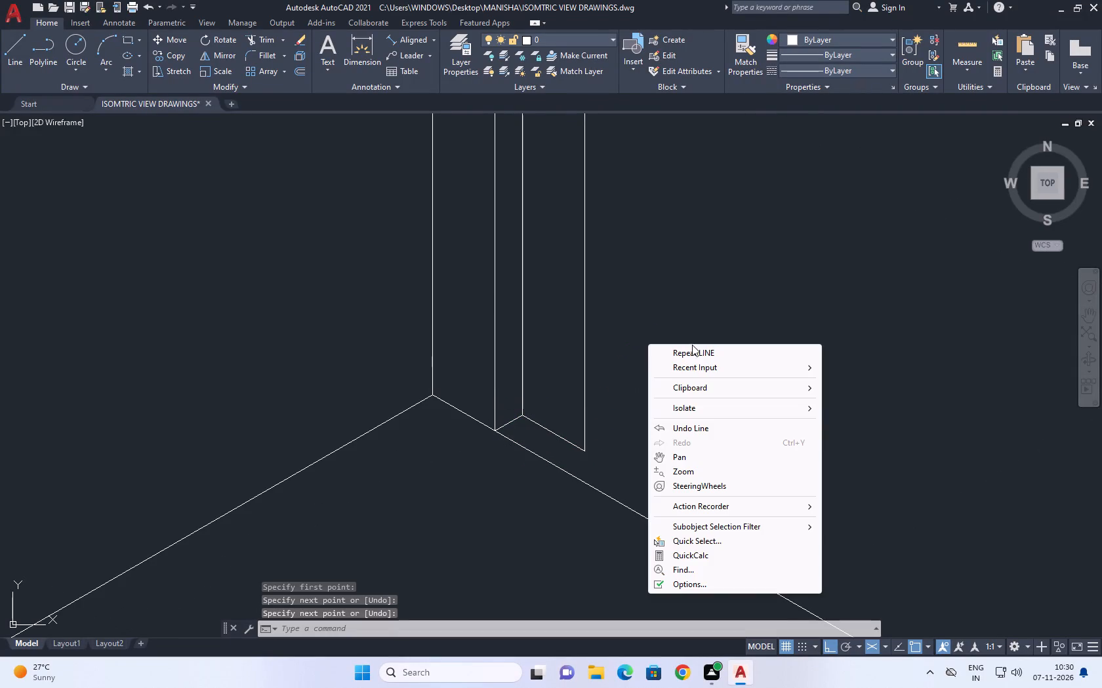
pyautogui.click(696, 353)
pyautogui.click(588, 451)
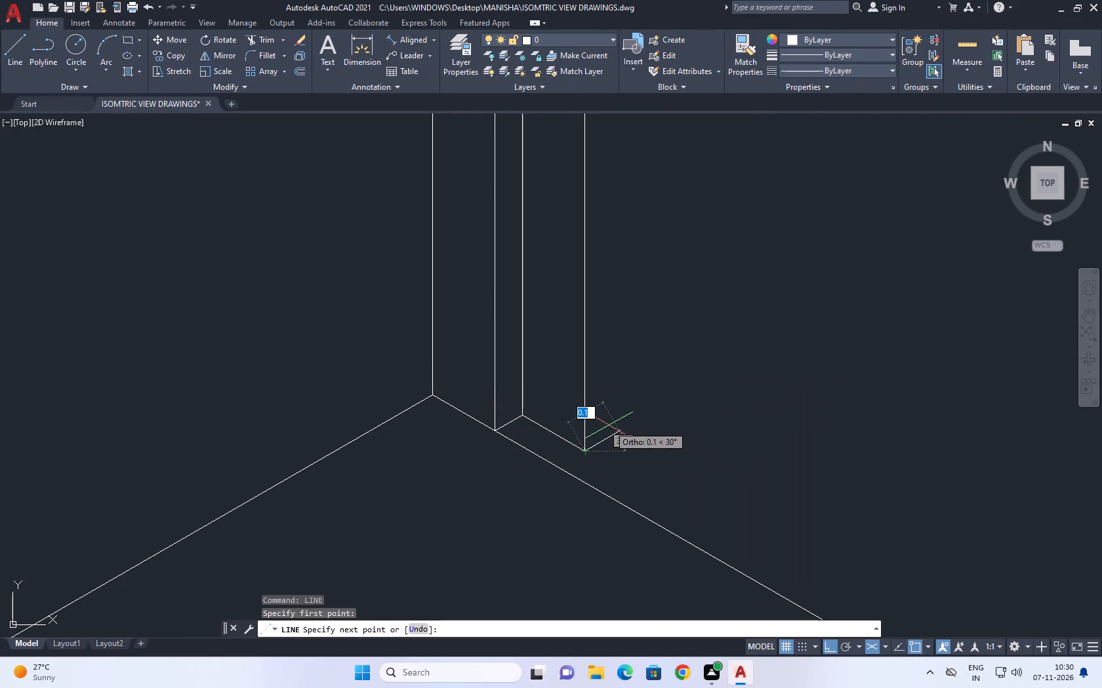
pyautogui.write('0.113')
pyautogui.press('Return')
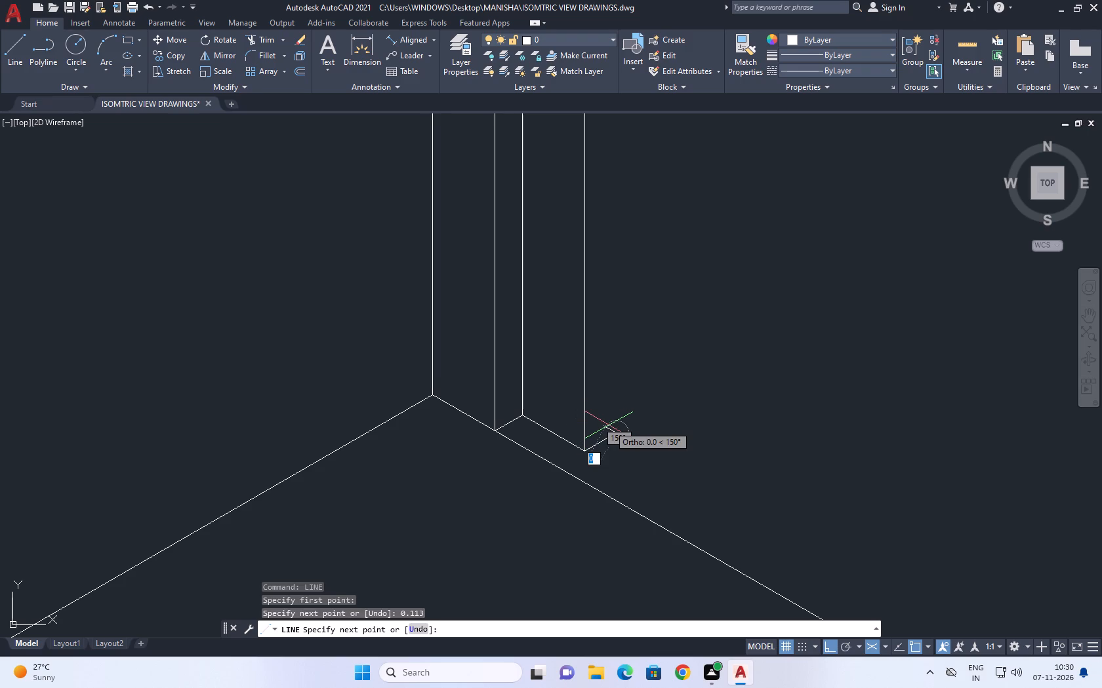
pyautogui.scroll(-3, 615, 385)
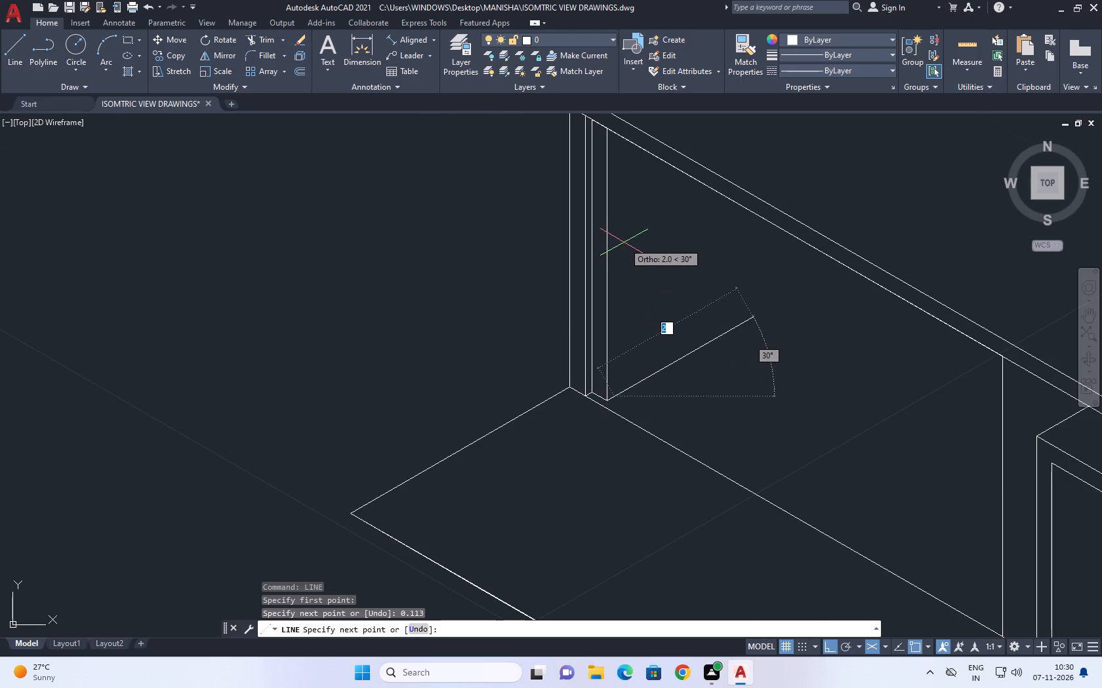
pyautogui.press('F5')
pyautogui.moveTo(652, 195); pyautogui.dragTo(652, 197, button='middle')
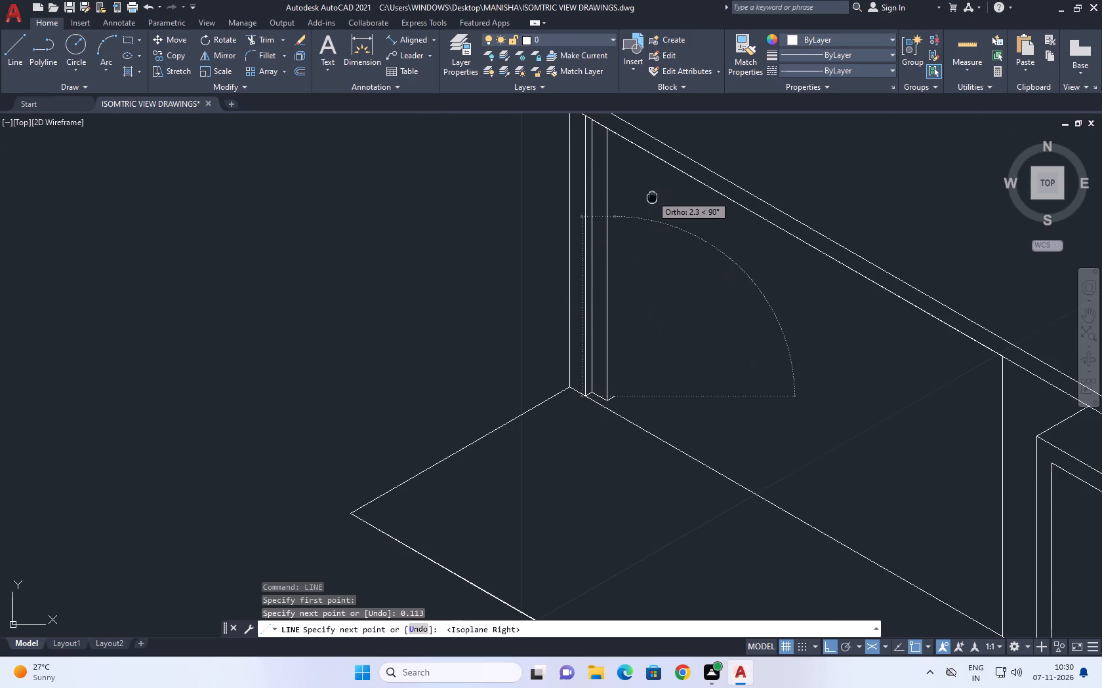
pyautogui.moveTo(652, 197); pyautogui.dragTo(630, 364, button='middle')
pyautogui.scroll(-1, 626, 262)
pyautogui.click(609, 243)
pyautogui.rightClick(664, 222)
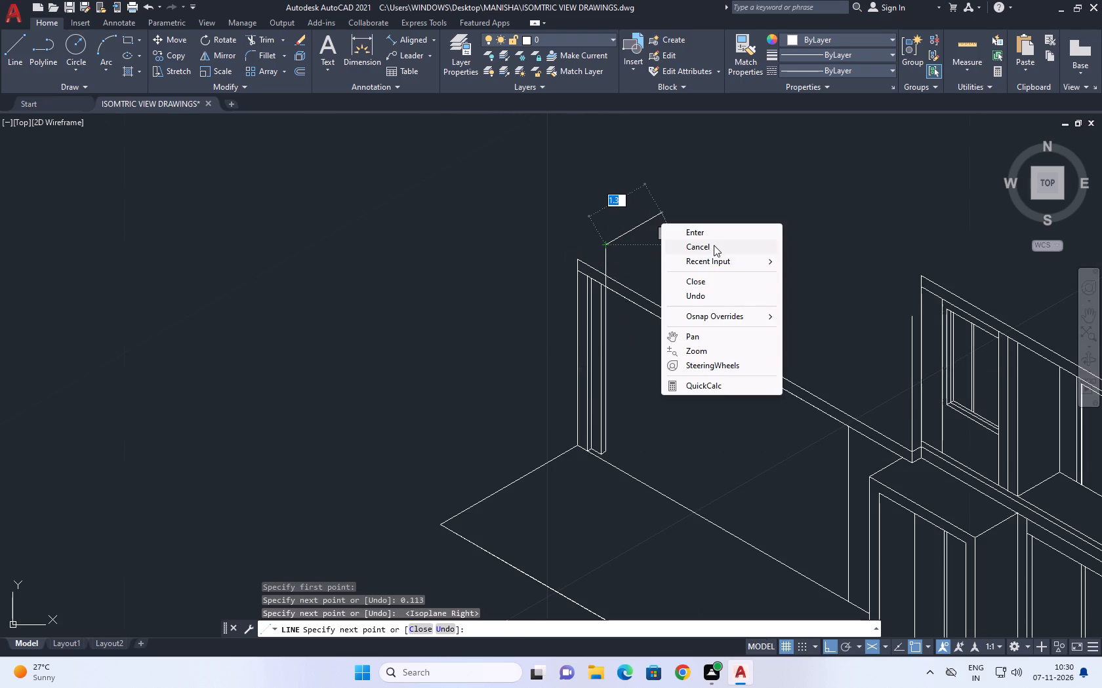
pyautogui.click(714, 245)
# Trim the new vertical line above the lower wall-top line and the duplicate line segments lying along that wall-top line.
pyautogui.click(264, 39)
pyautogui.scroll(3, 613, 277)
pyautogui.click(592, 309)
pyautogui.click(579, 301)
pyautogui.click(605, 250)
pyautogui.click(550, 208)
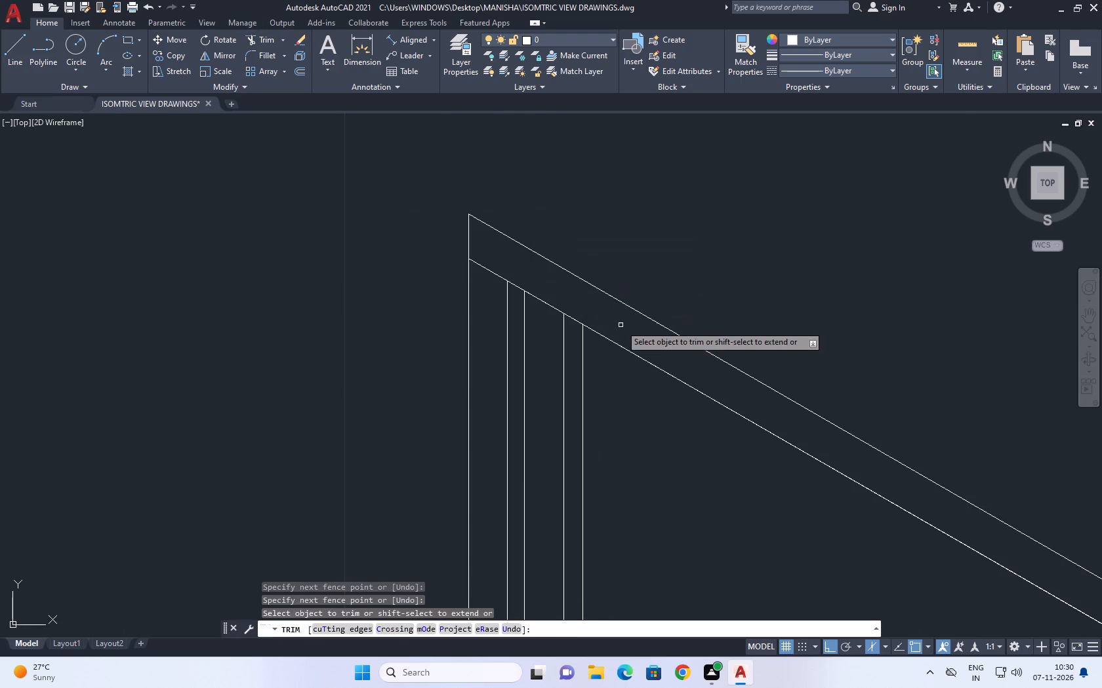
pyautogui.click(622, 348)
pyautogui.click(577, 322)
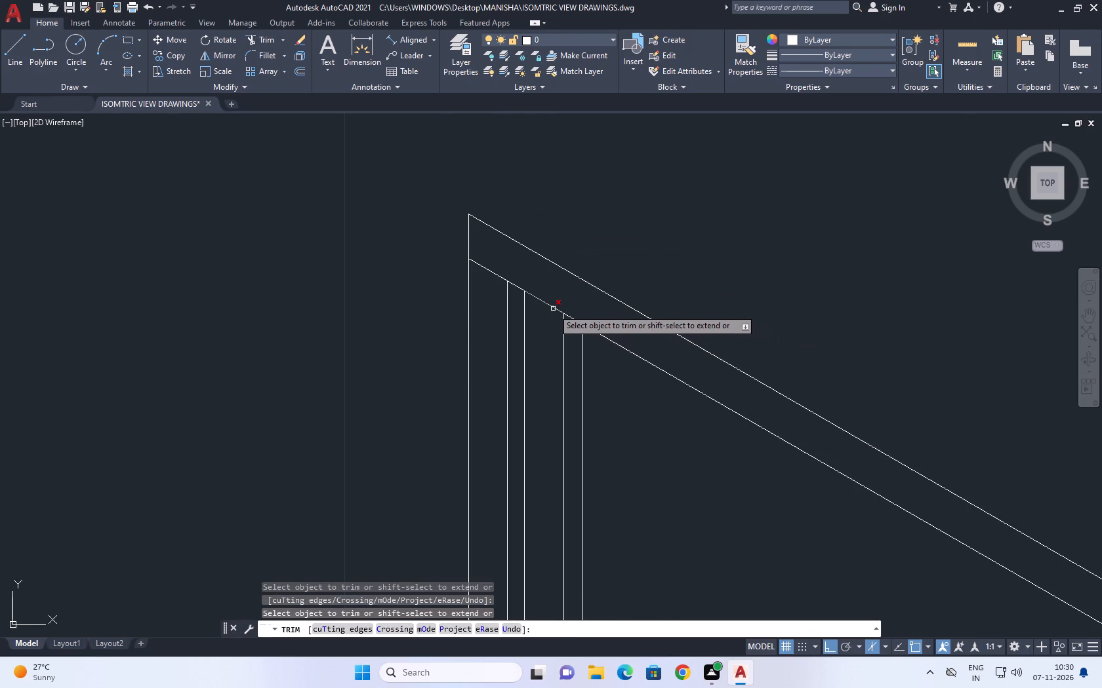
pyautogui.click(553, 309)
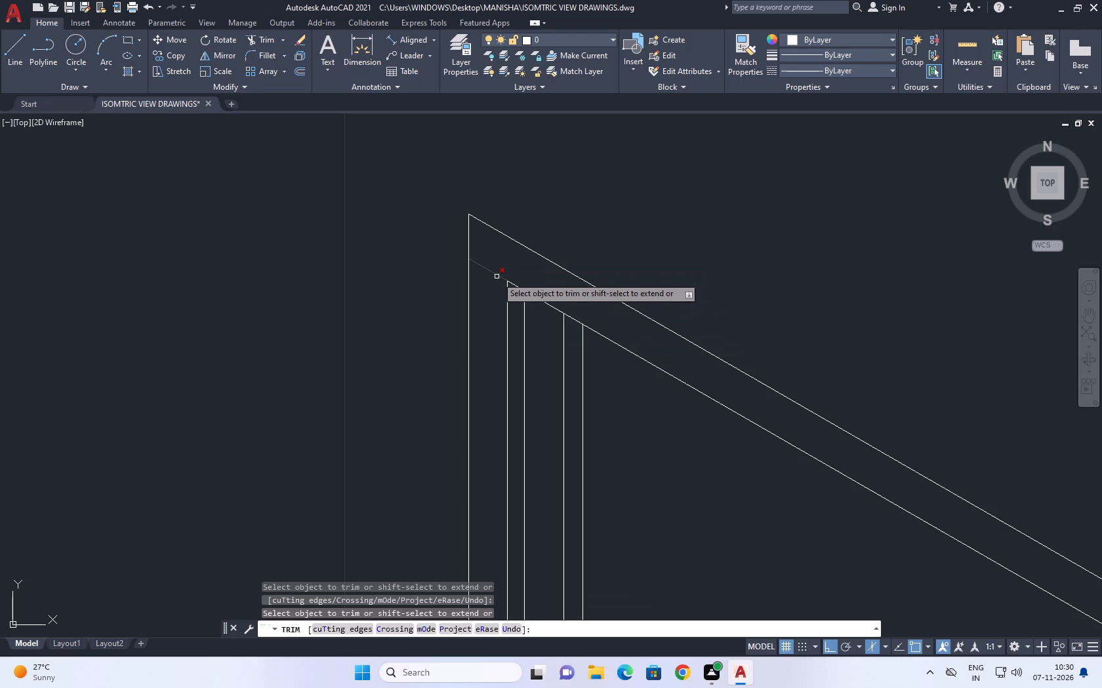
pyautogui.scroll(-1, 497, 277)
pyautogui.rightClick(658, 259)
pyautogui.click(690, 284)
# Copy the far wall's lower wall-top line 0.226 straight down at 270°.
pyautogui.scroll(-1, 561, 265)
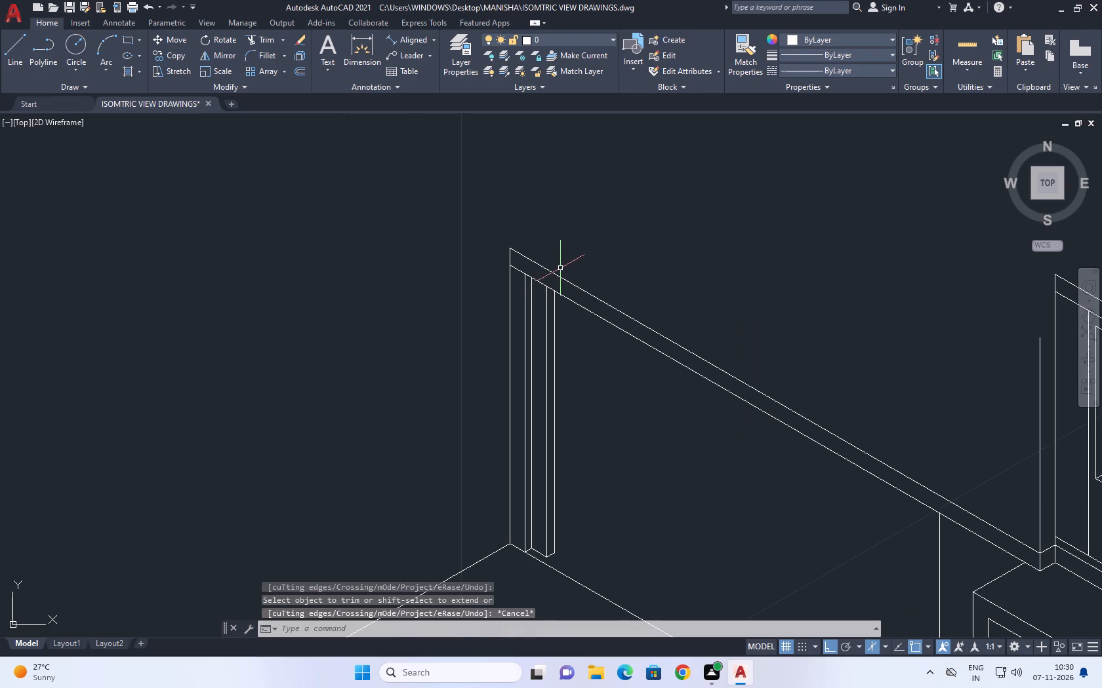
pyautogui.click(593, 312)
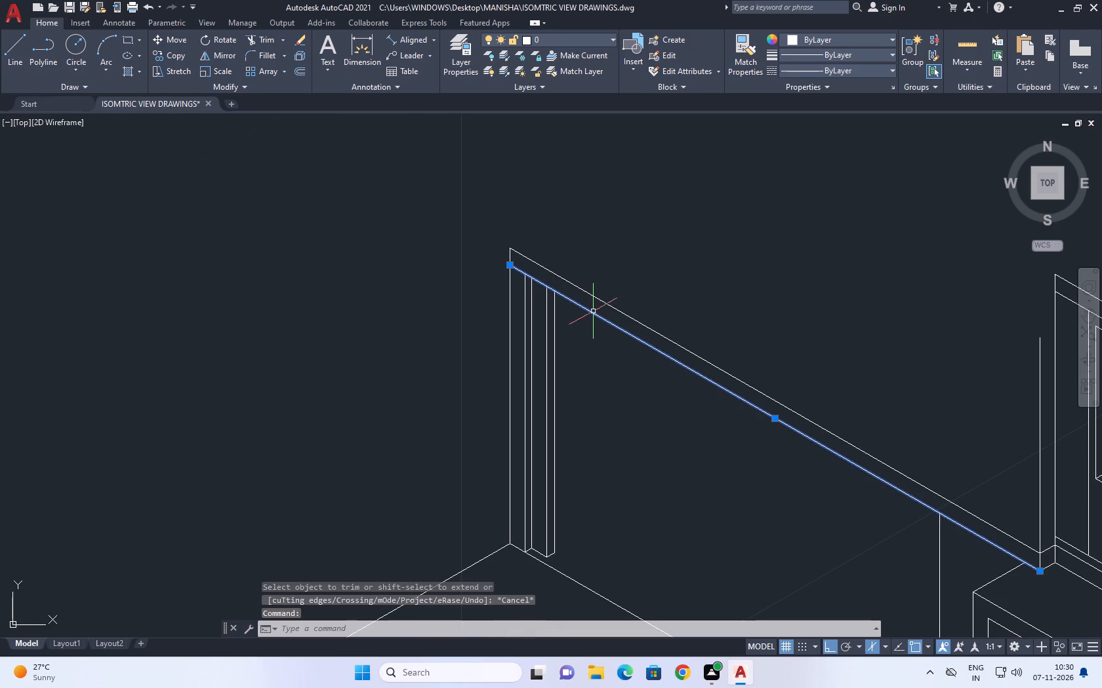
pyautogui.click(181, 56)
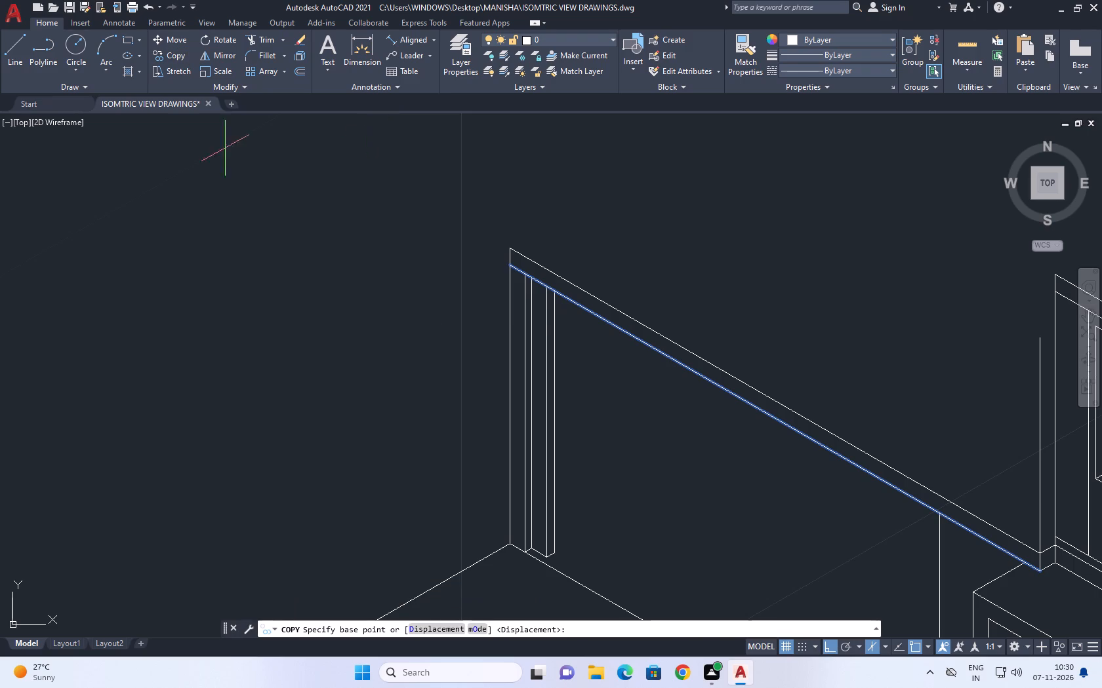
pyautogui.click(674, 377)
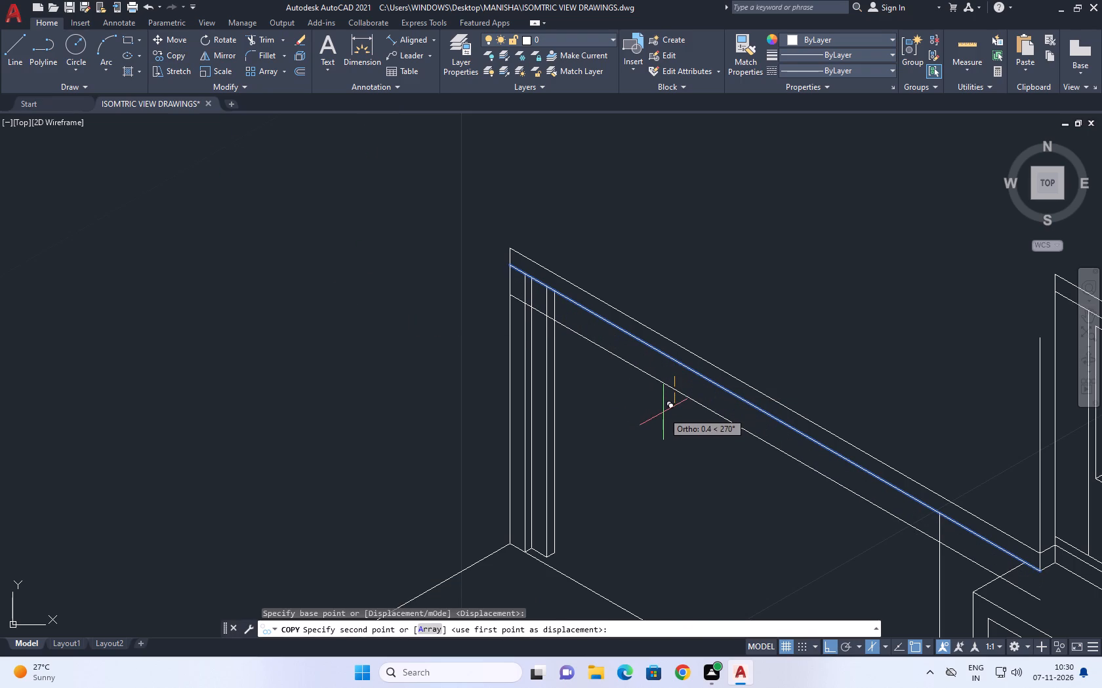
pyautogui.write('0.226')
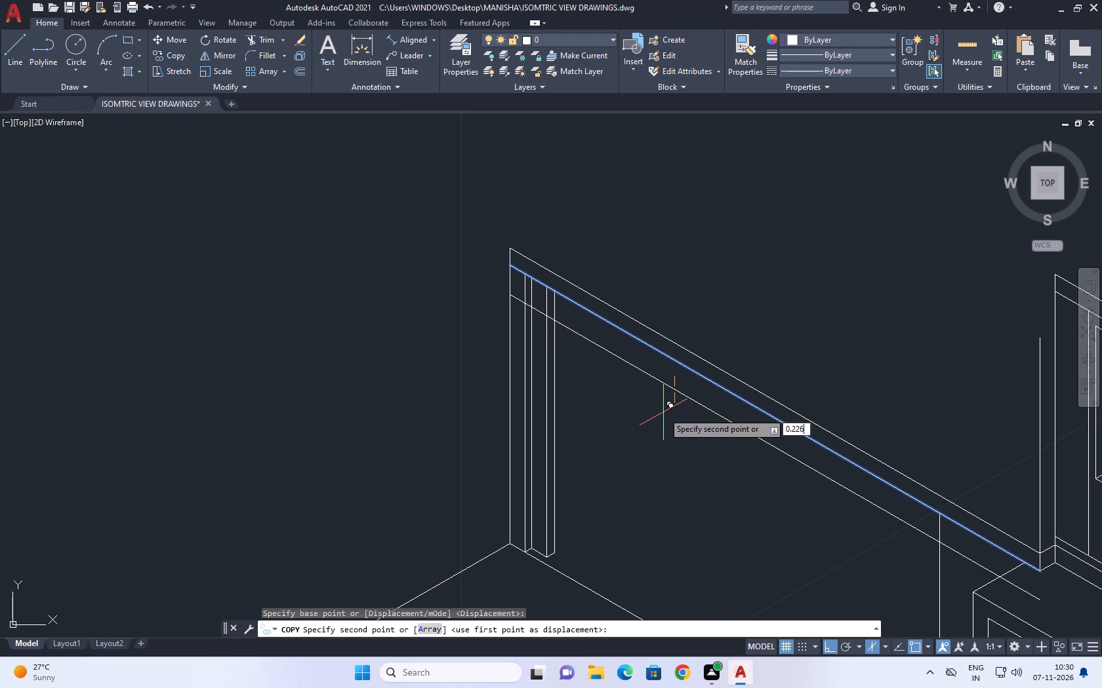
pyautogui.press('Return')
pyautogui.rightClick(692, 210)
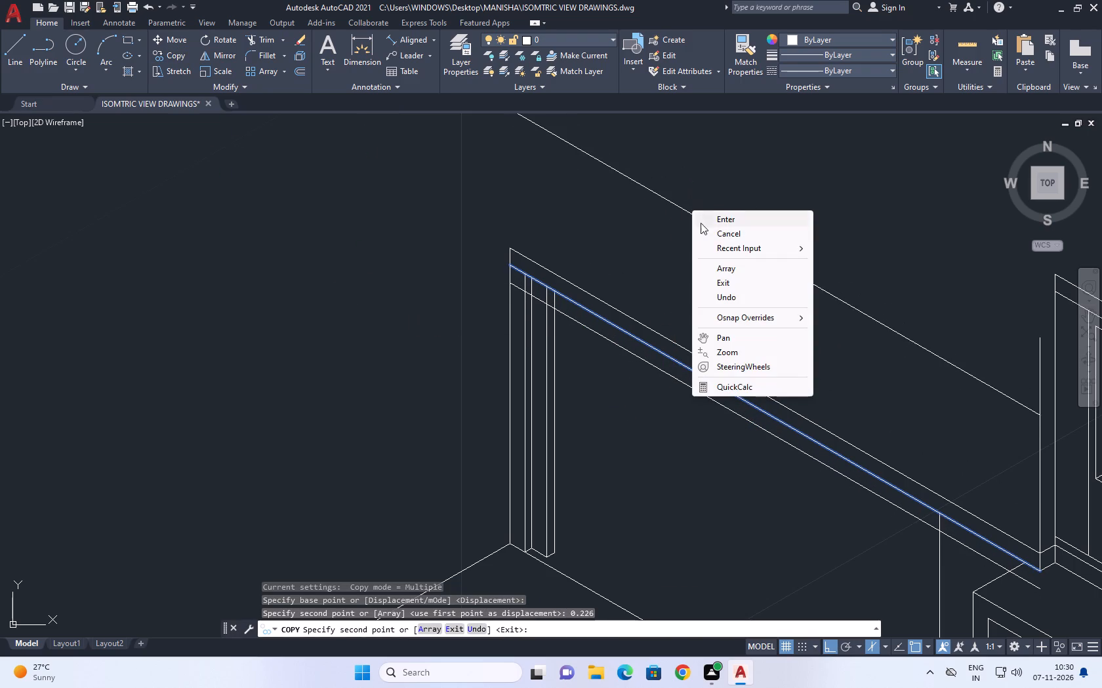
pyautogui.click(719, 231)
# Trim the two inner recess verticals above the lowered line, and the lowered and wall-top line segments at the wall's far corner.
pyautogui.click(258, 39)
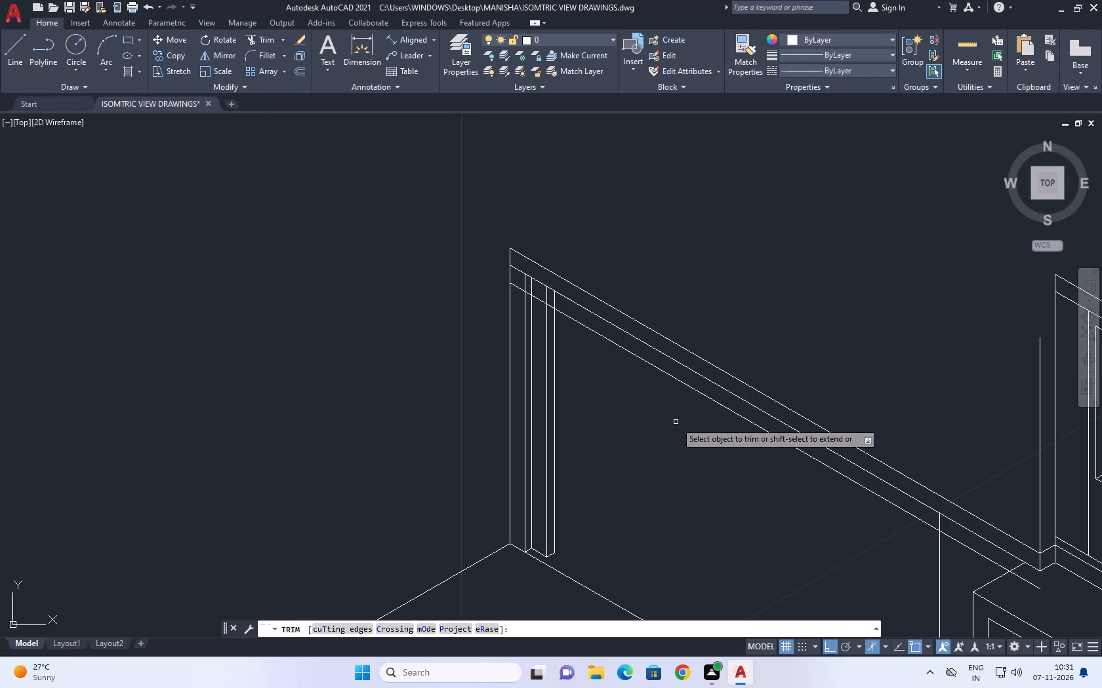
pyautogui.scroll(2, 550, 301)
pyautogui.click(537, 287)
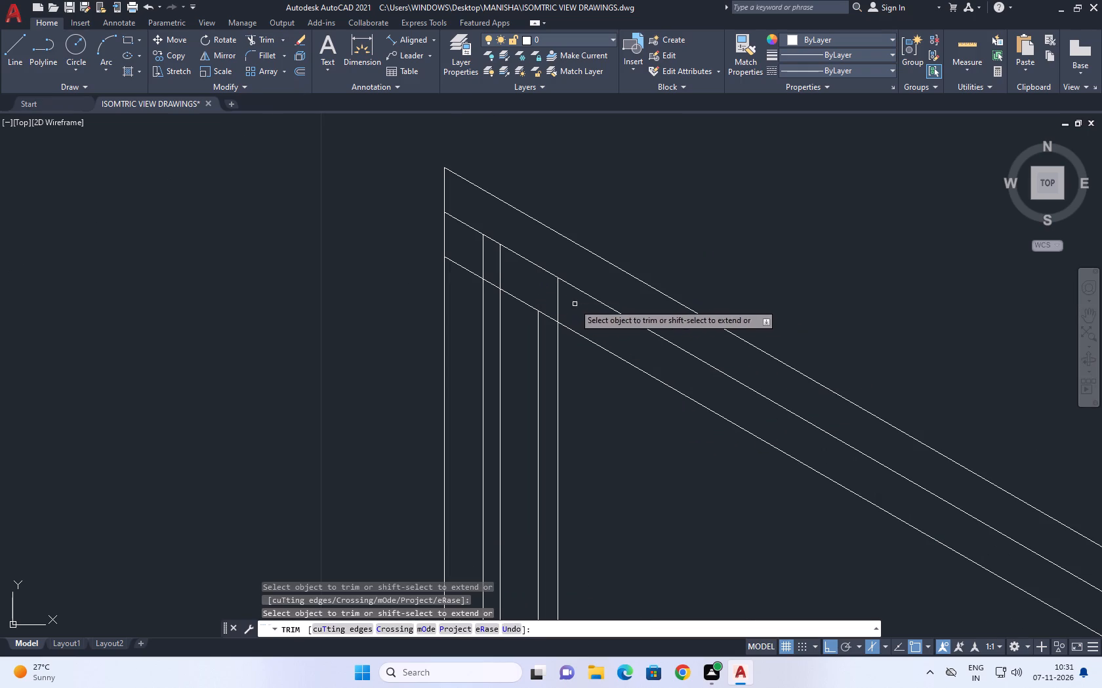
pyautogui.click(573, 303)
pyautogui.click(543, 294)
pyautogui.click(534, 299)
pyautogui.click(522, 305)
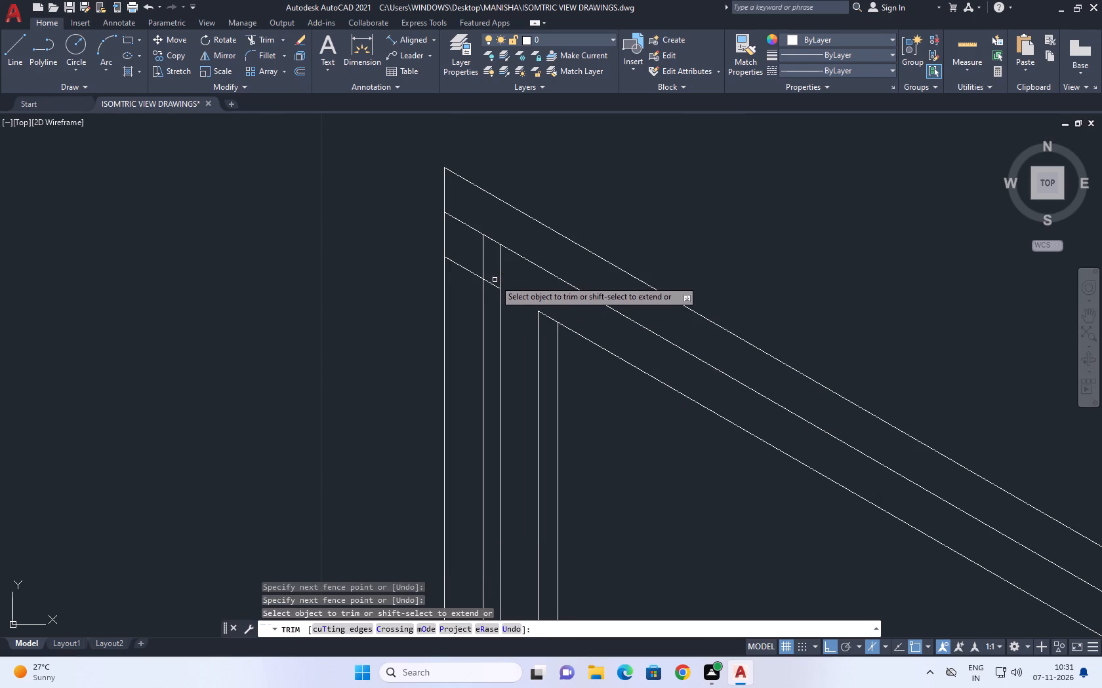
pyautogui.click(495, 283)
pyautogui.click(469, 275)
pyautogui.click(469, 266)
pyautogui.click(470, 229)
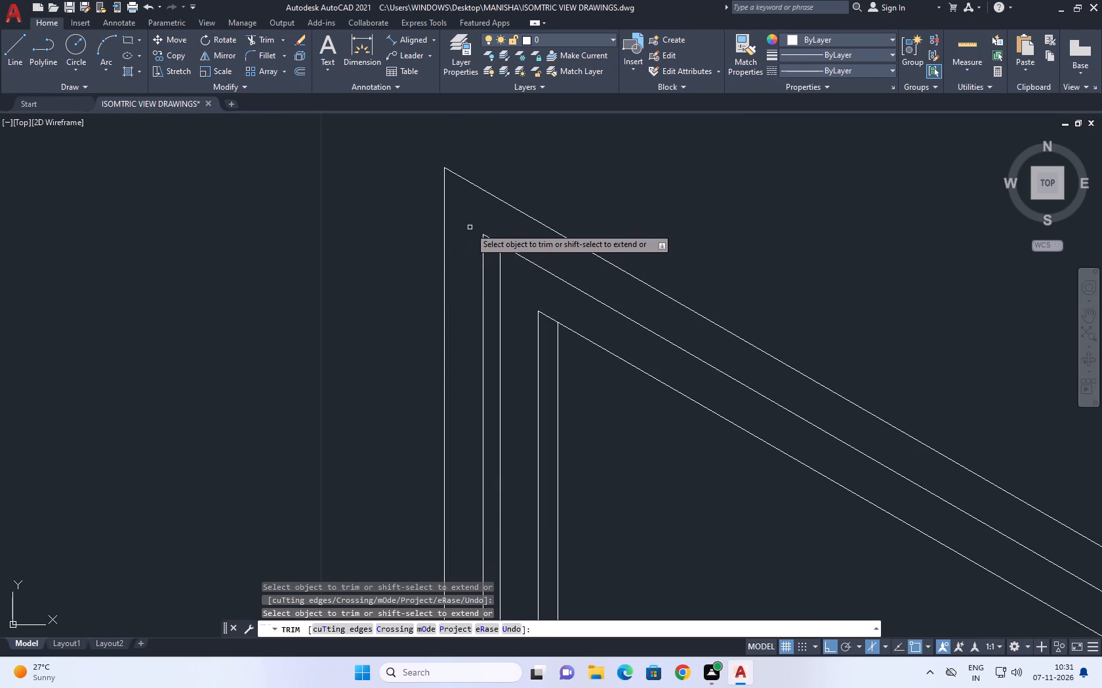
# Trim the lowered line's leftover segments beyond the opening's vertical next to the entrance block.
pyautogui.scroll(-1, 500, 282)
pyautogui.moveTo(606, 375); pyautogui.dragTo(464, 272, button='middle')
pyautogui.scroll(-2, 630, 370)
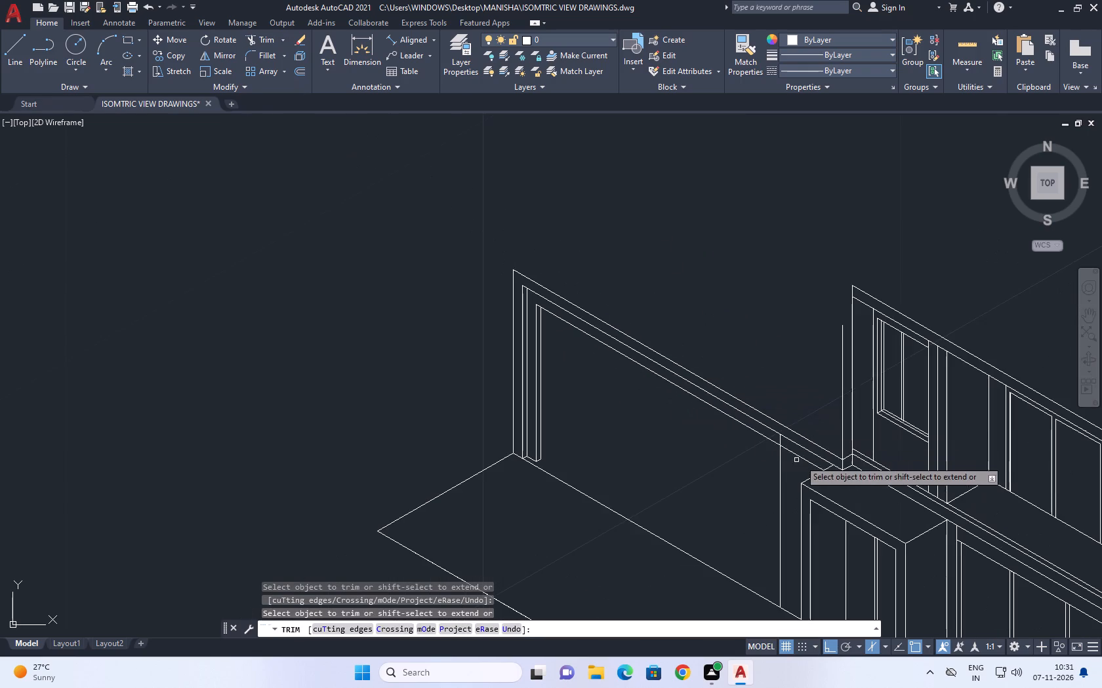
pyautogui.scroll(4, 808, 463)
pyautogui.click(769, 442)
pyautogui.click(756, 446)
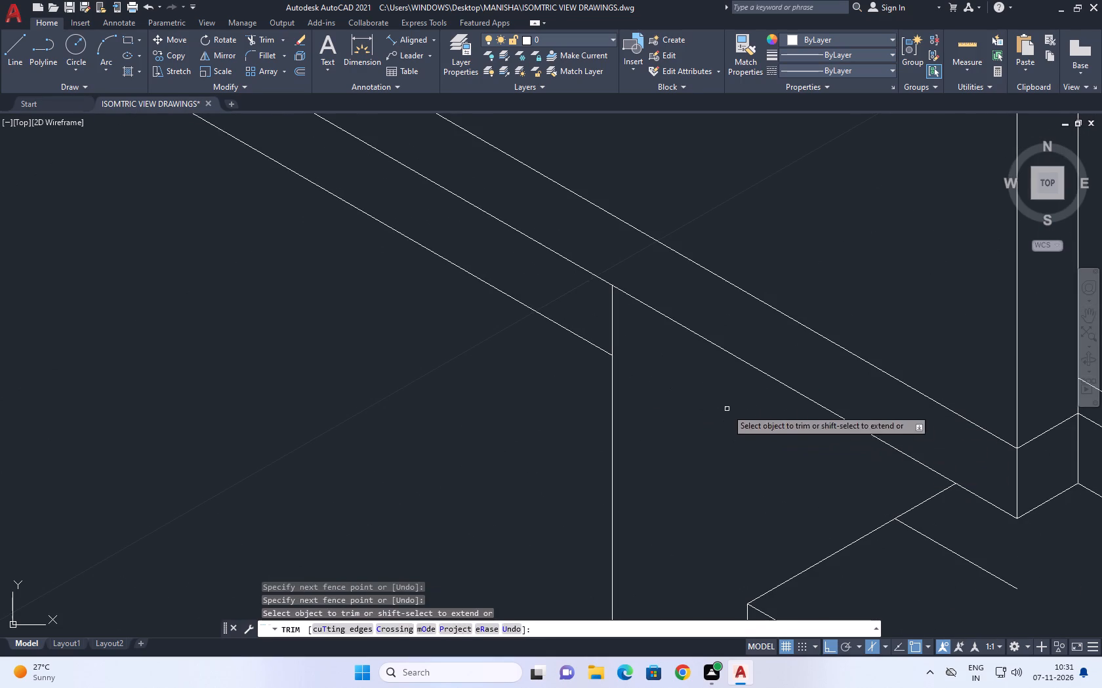
pyautogui.scroll(-3, 727, 409)
pyautogui.click(781, 446)
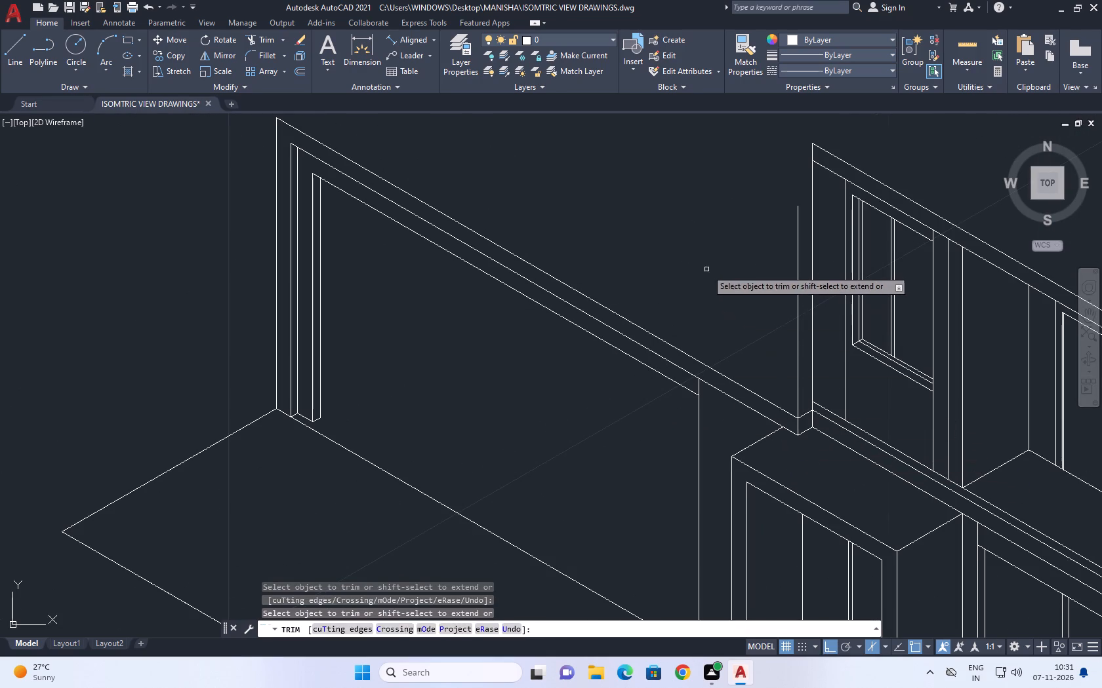
pyautogui.rightClick(706, 269)
pyautogui.click(734, 293)
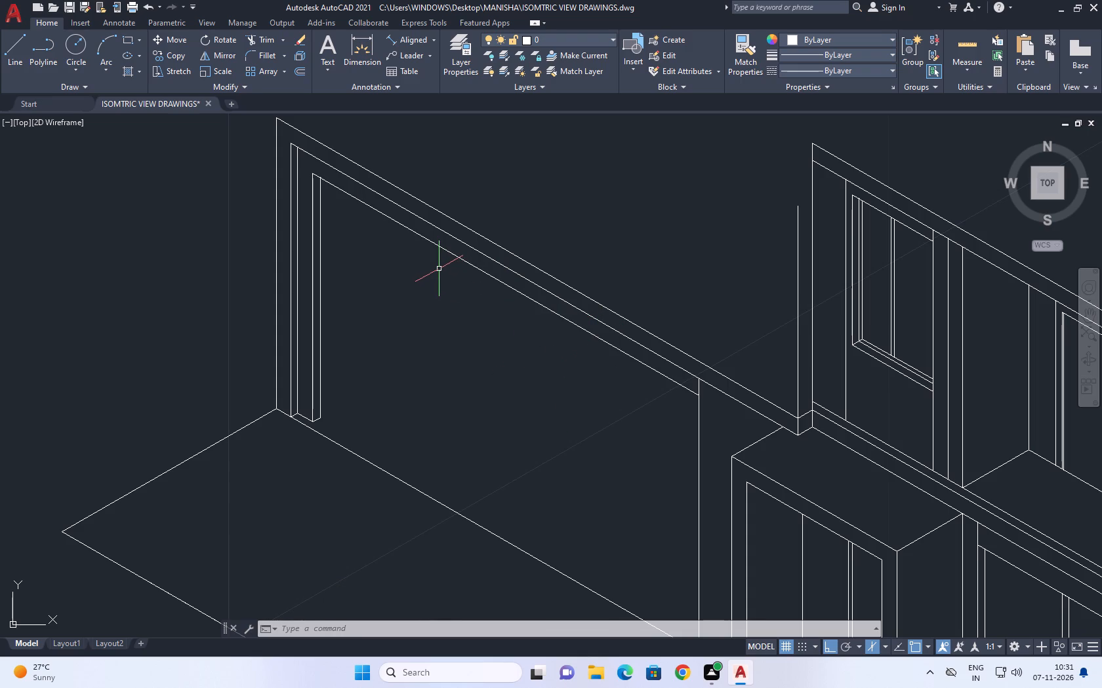
# Trim the far wall's base line between the stepped recess and the opening's vertical near the entrance block.
pyautogui.moveTo(372, 434); pyautogui.dragTo(389, 423, button='middle')
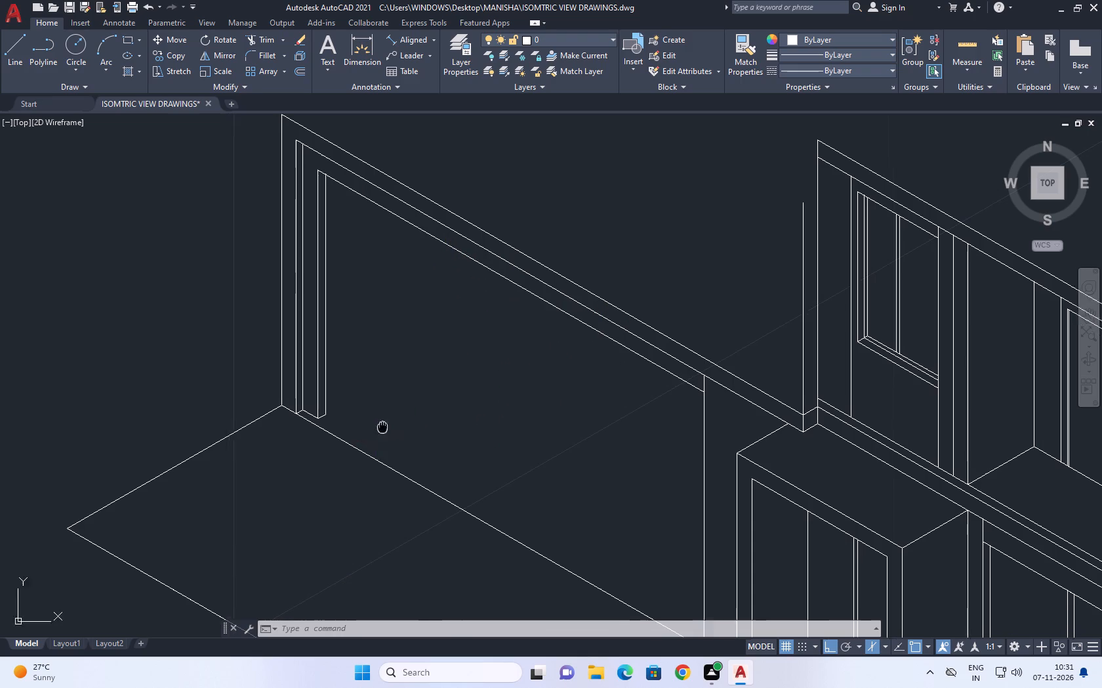
pyautogui.moveTo(389, 423); pyautogui.dragTo(430, 343, button='middle')
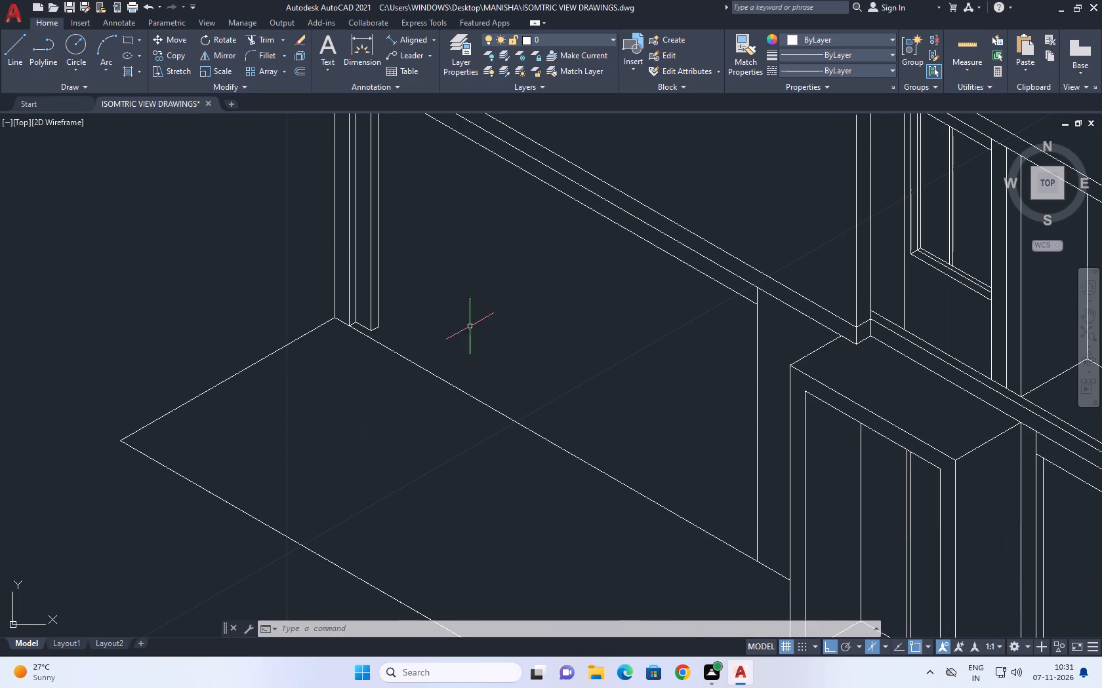
pyautogui.click(258, 42)
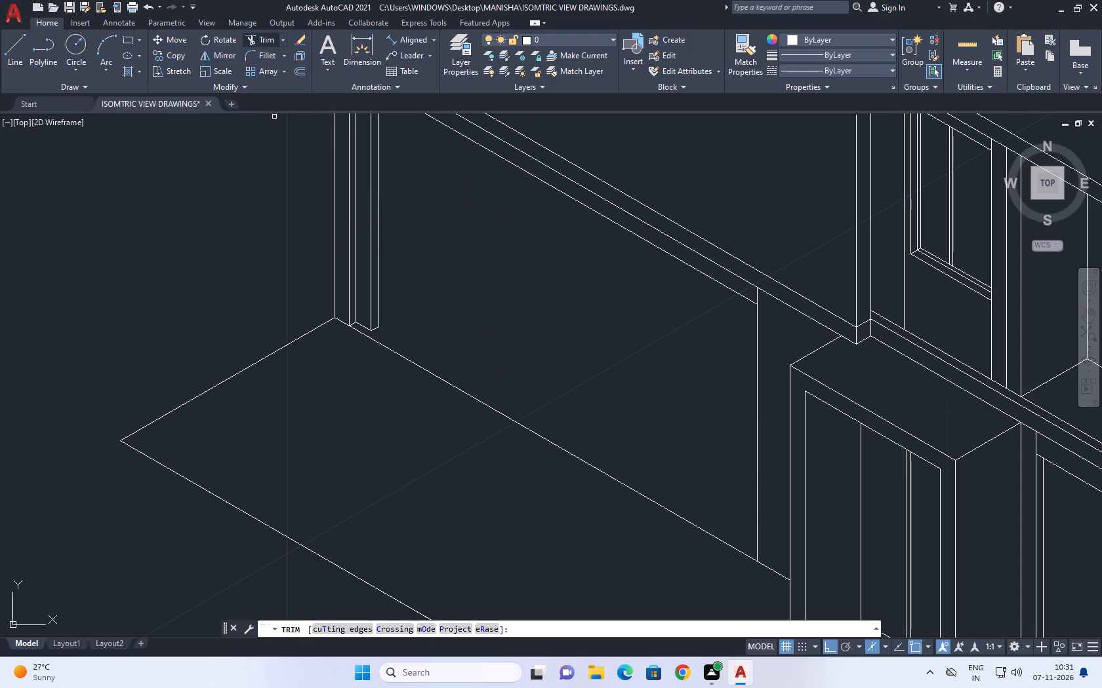
pyautogui.click(557, 451)
pyautogui.click(558, 444)
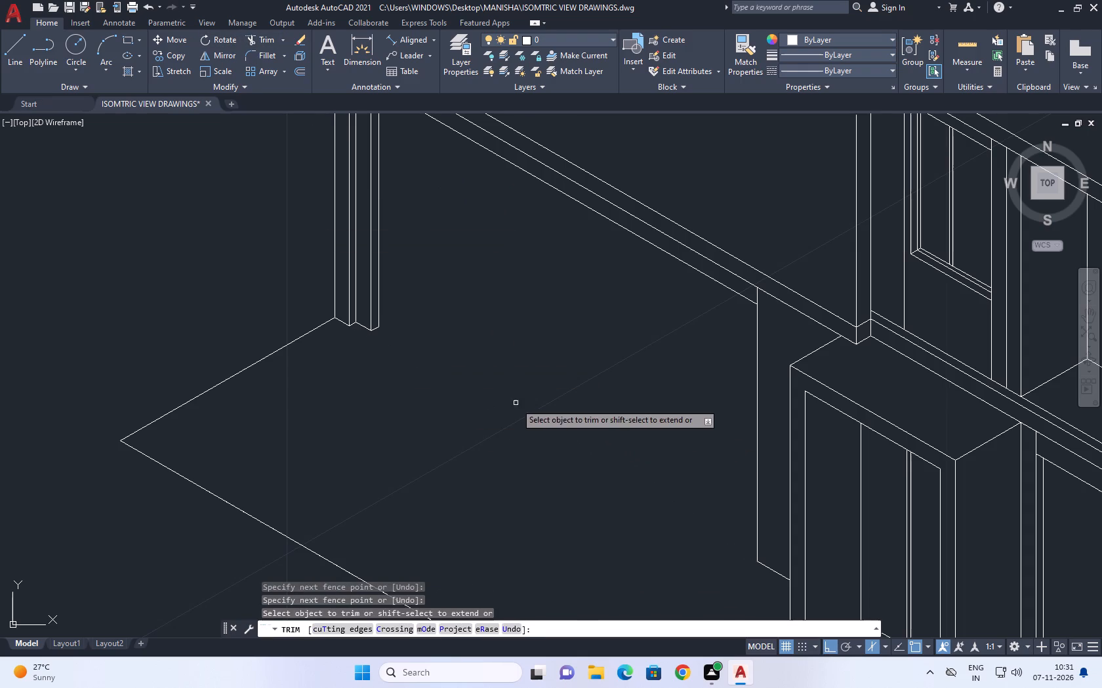
pyautogui.rightClick(510, 391)
pyautogui.click(554, 410)
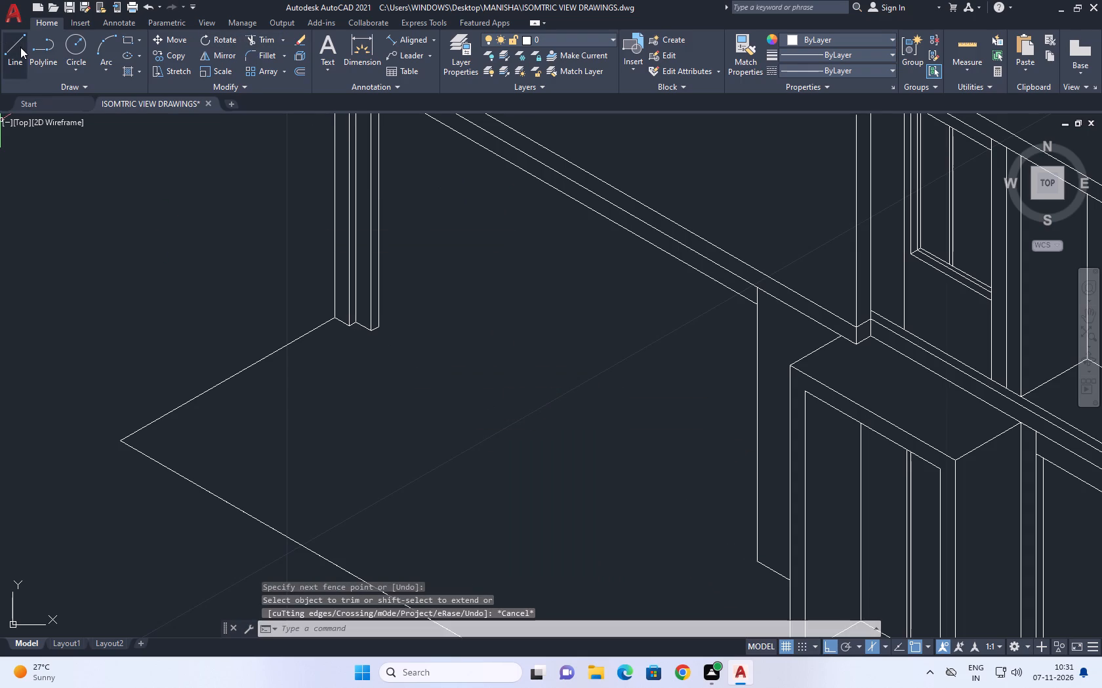
# Draw a line on the left isoplane along the wall base, from the inner recess foot to just past the opening's vertical.
pyautogui.click(20, 47)
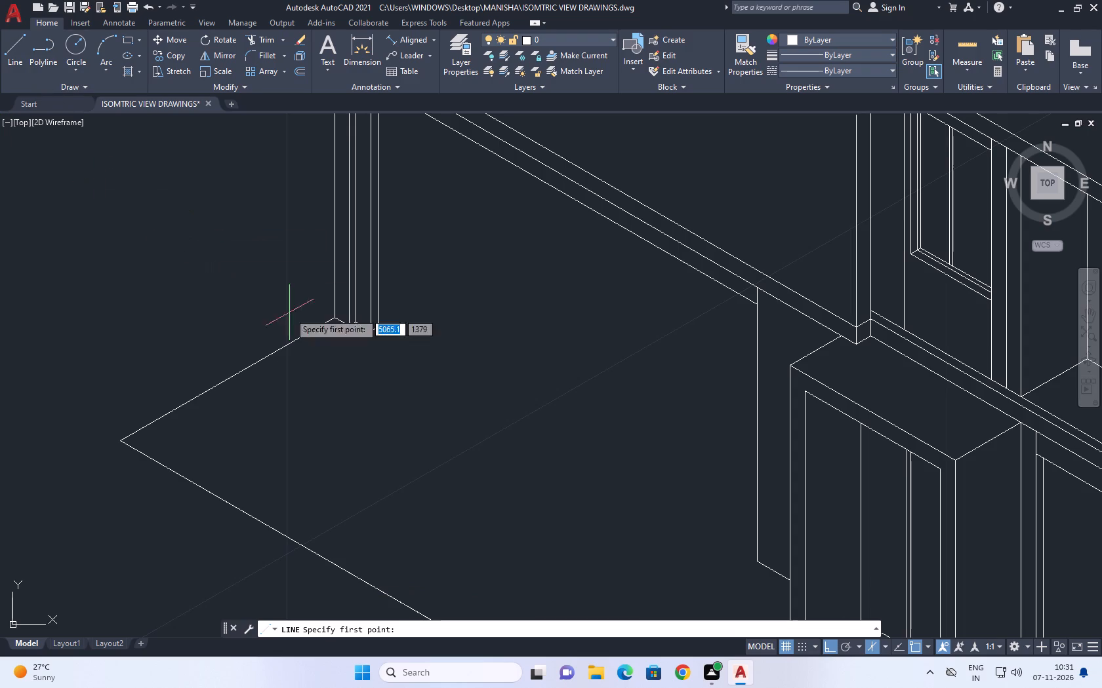
pyautogui.click(369, 330)
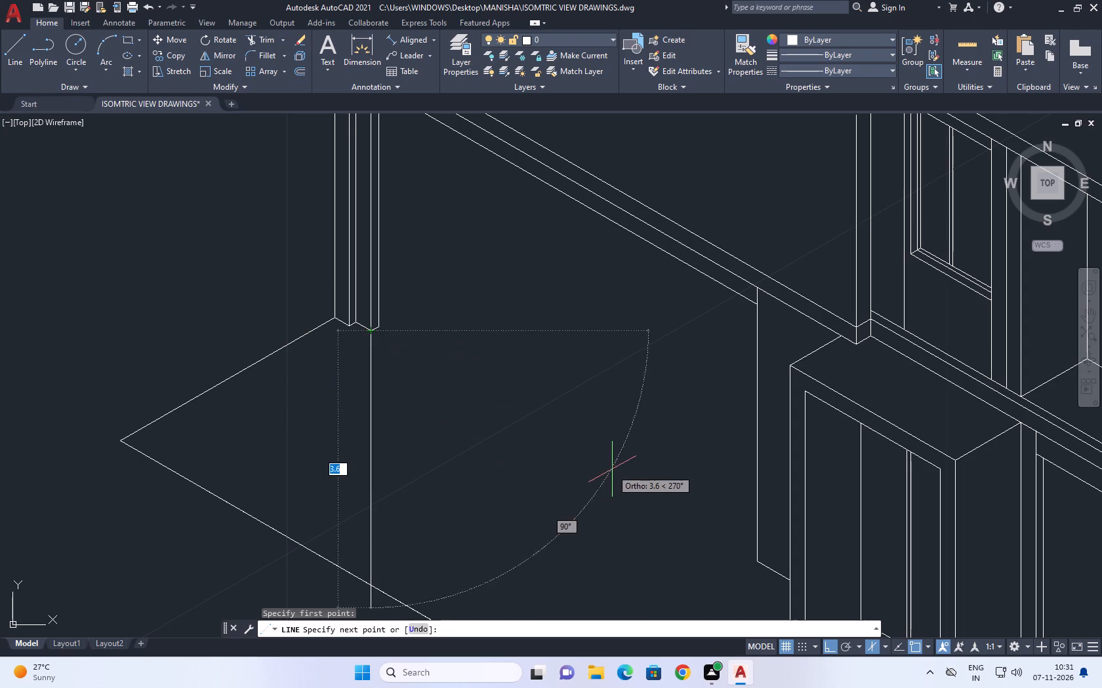
pyautogui.press('F5')
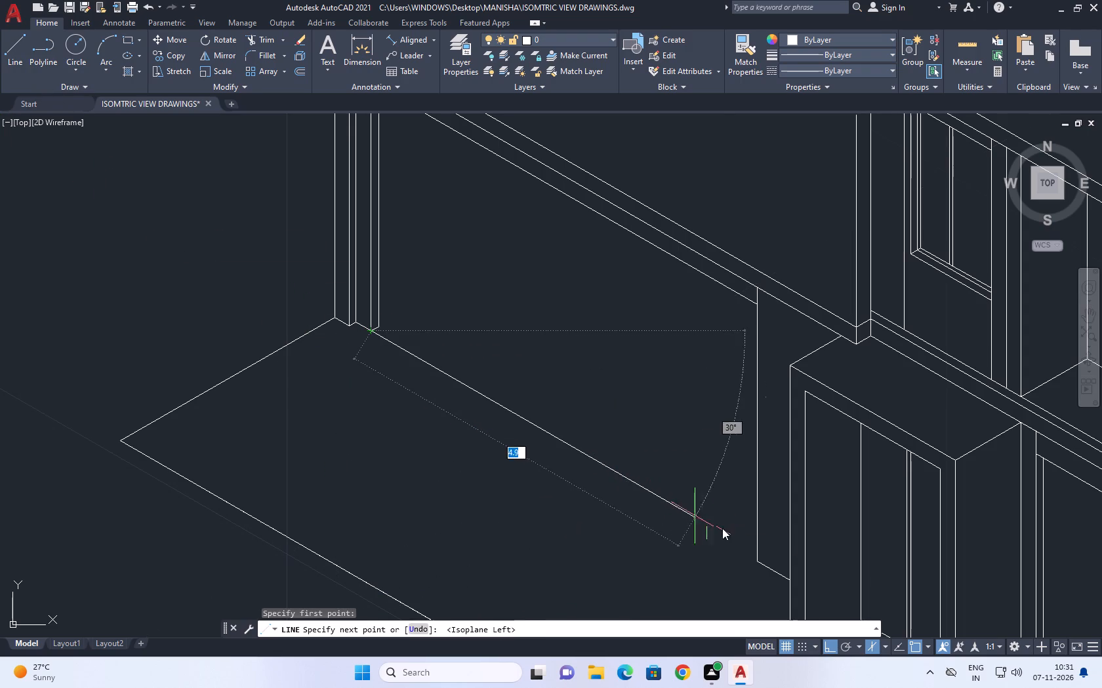
pyautogui.scroll(1, 731, 533)
pyautogui.scroll(1, 804, 565)
pyautogui.click(781, 576)
pyautogui.press('space')
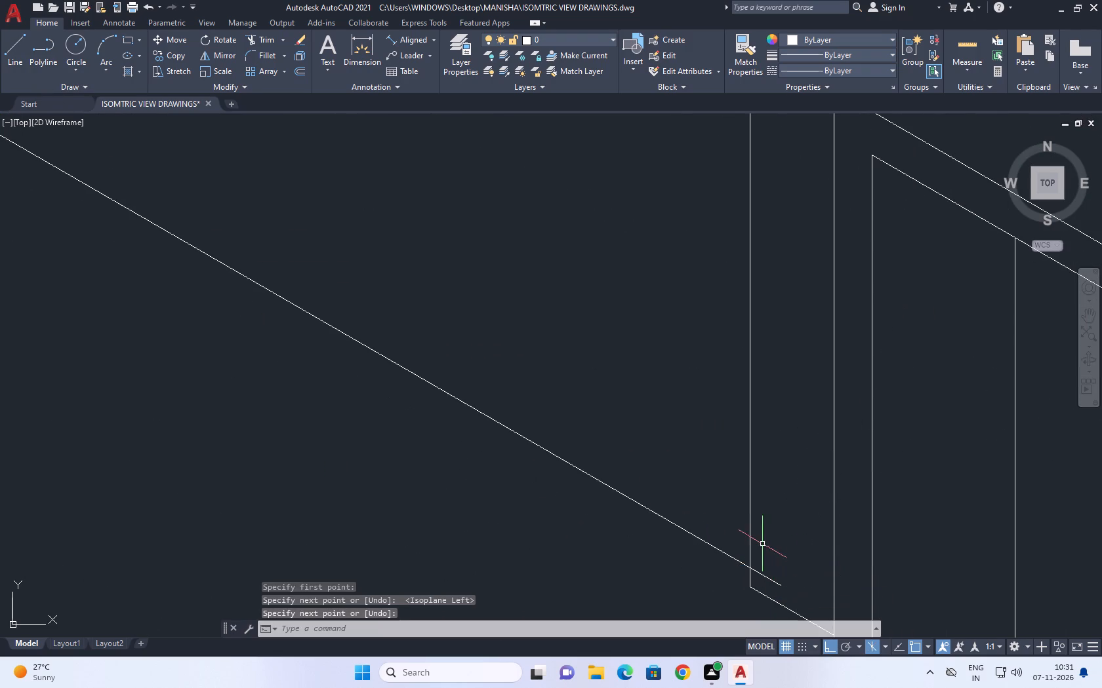
# Copy the new base line from the outer foot of the inner recess step to beside its inner foot.
pyautogui.click(689, 547)
pyautogui.click(665, 501)
pyautogui.scroll(-4, 475, 424)
pyautogui.moveTo(323, 358); pyautogui.dragTo(383, 403, button='middle')
pyautogui.press('c')
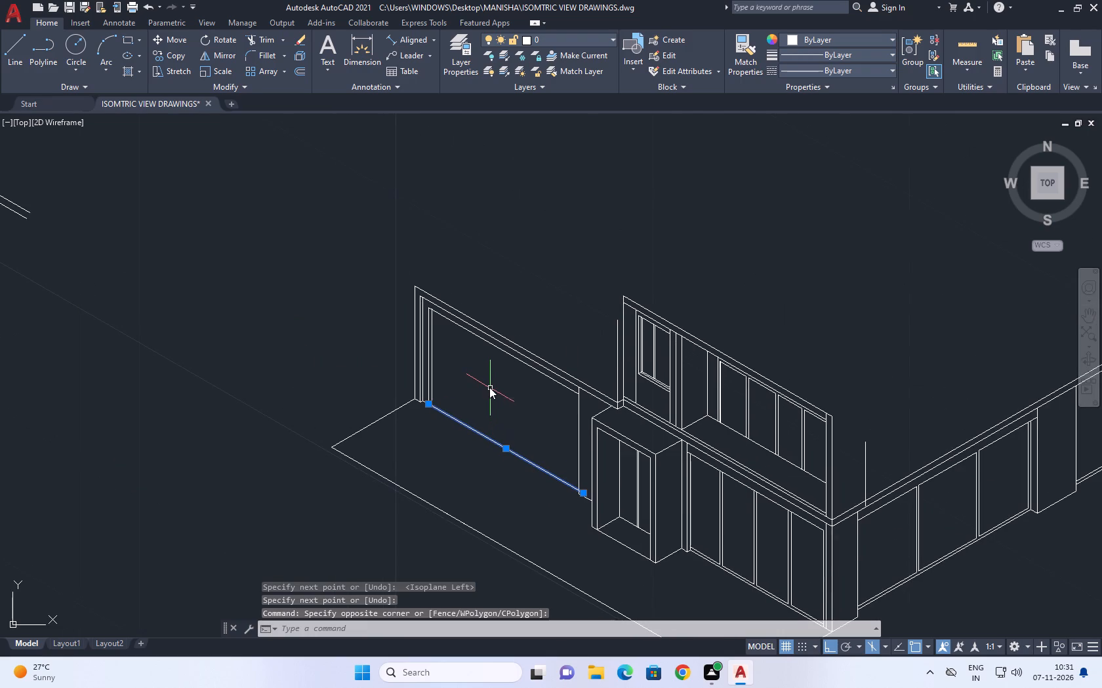
pyautogui.write('O')
pyautogui.press('space')
pyautogui.scroll(2, 392, 413)
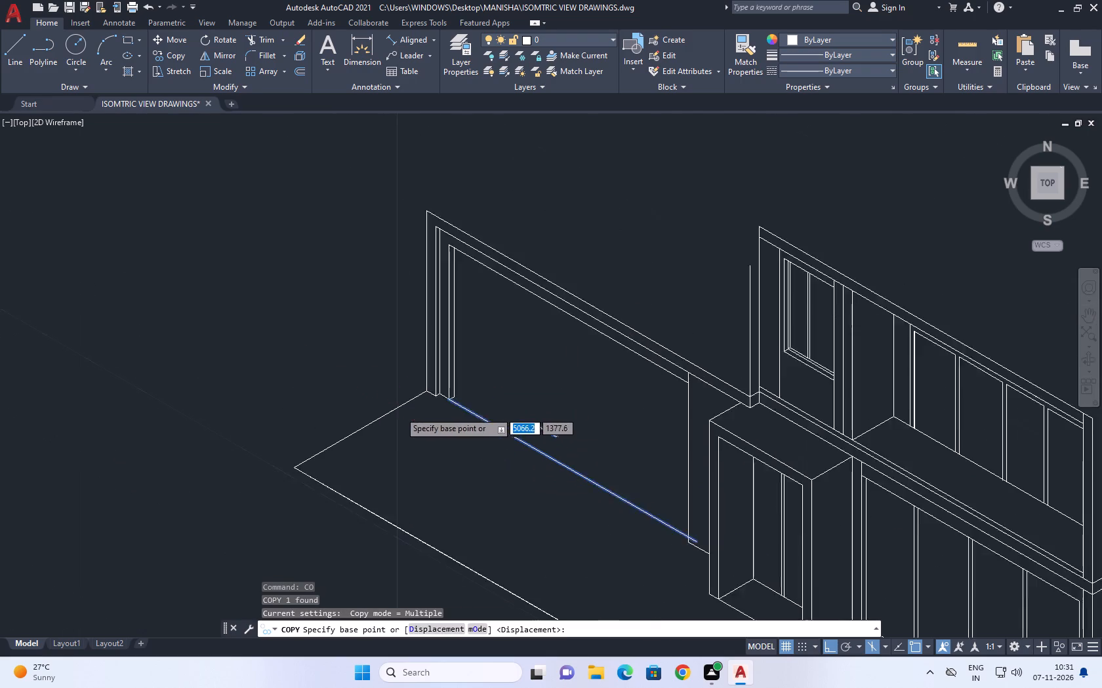
pyautogui.scroll(4, 461, 388)
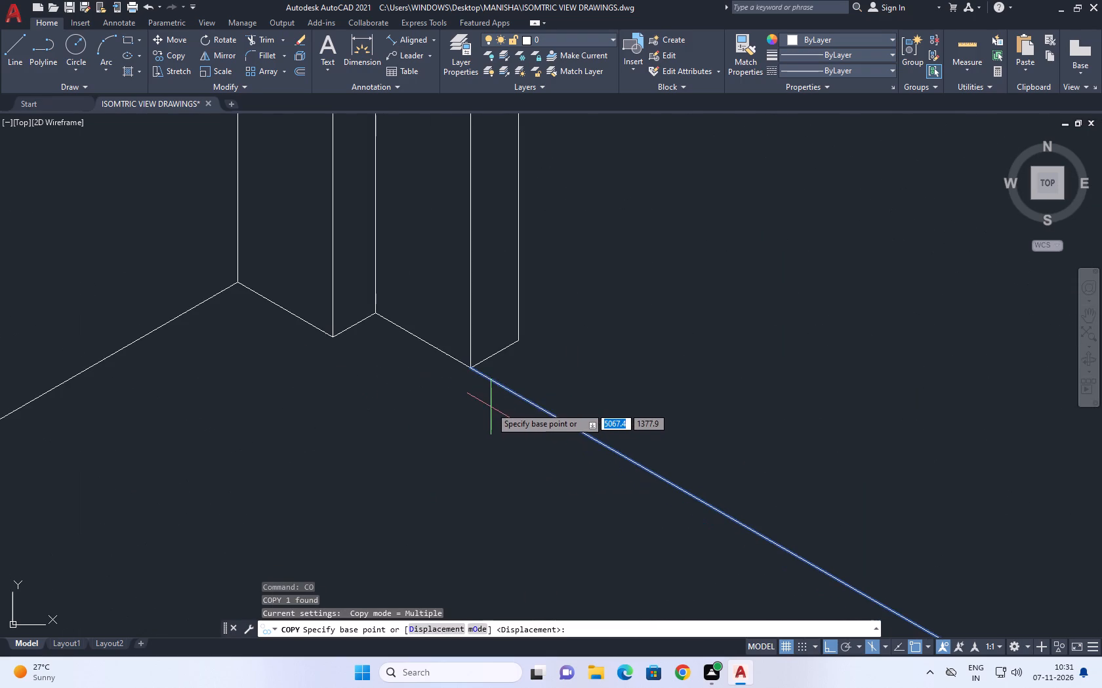
pyautogui.click(462, 369)
pyautogui.click(524, 337)
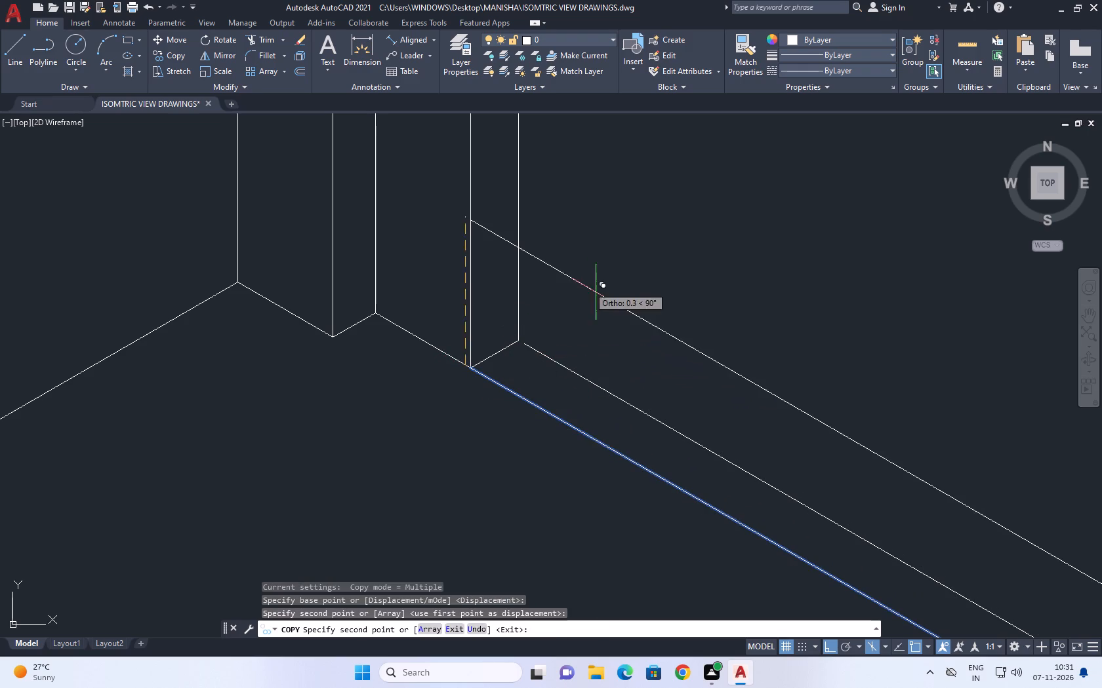
pyautogui.rightClick(587, 286)
pyautogui.click(649, 316)
# Move the copied base line so its end sits on the foot of the innermost recess vertical.
pyautogui.scroll(2, 525, 359)
pyautogui.moveTo(607, 324); pyautogui.dragTo(600, 341)
pyautogui.click(541, 381)
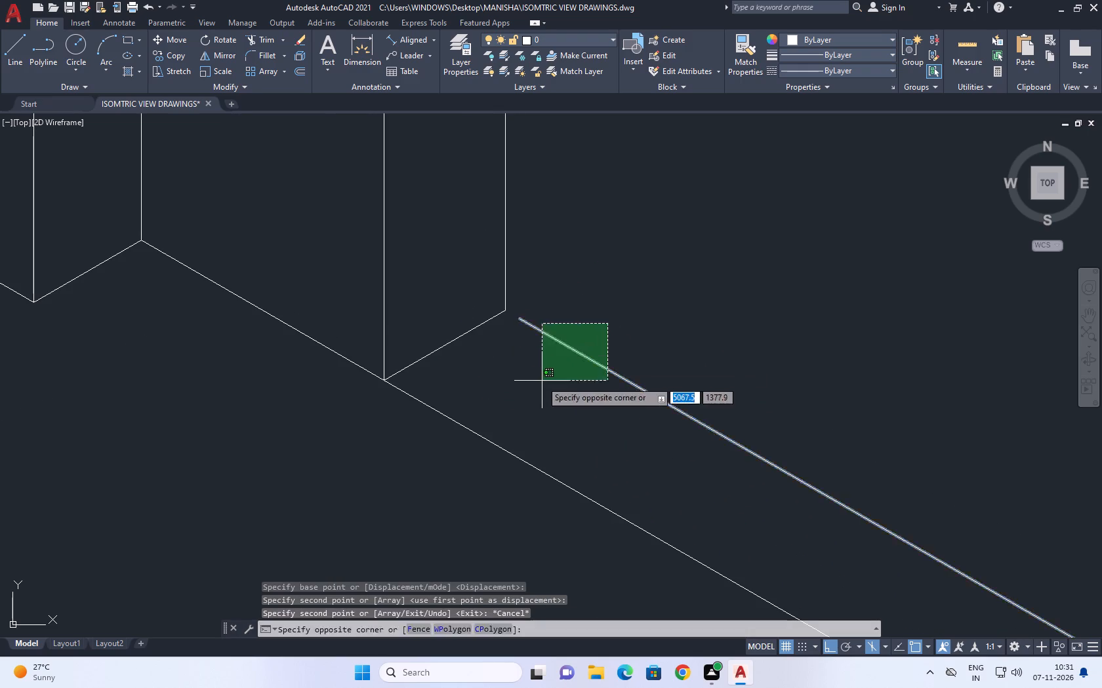
pyautogui.click(171, 39)
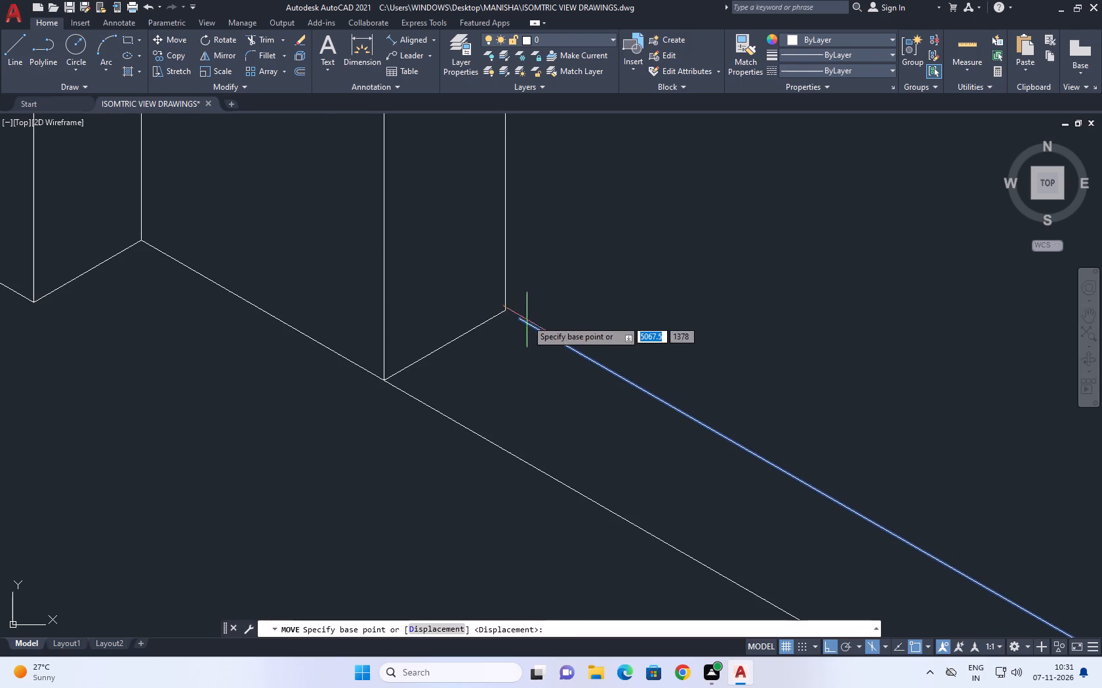
pyautogui.click(521, 316)
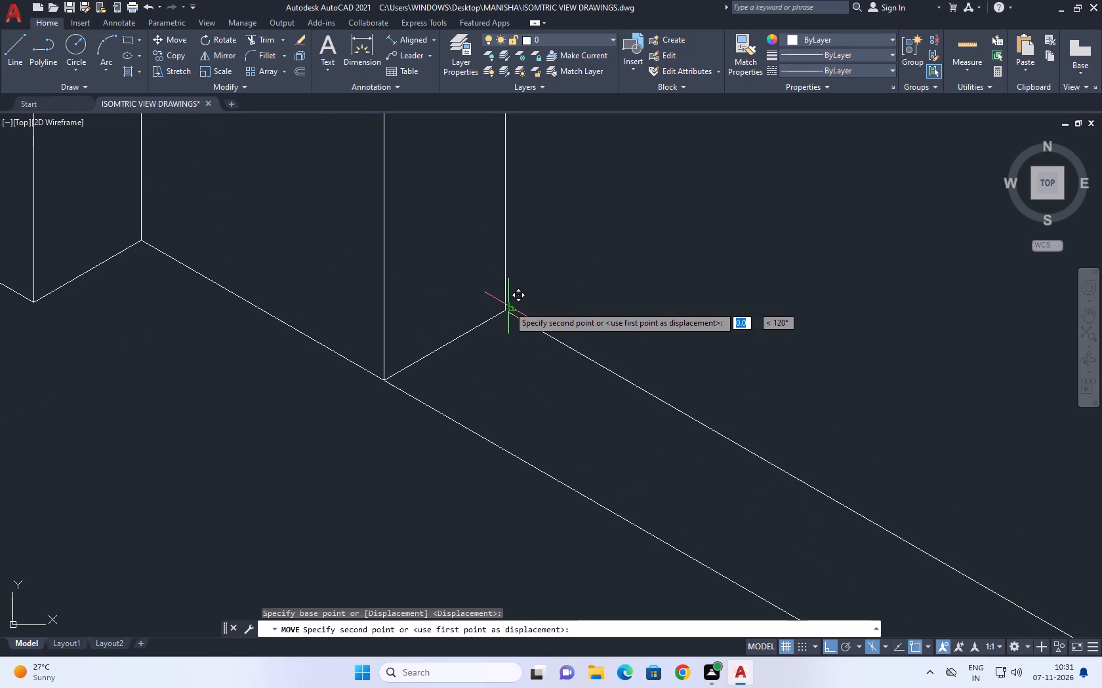
pyautogui.click(506, 307)
# Trim the ends of both base lines that overrun the opening's vertical near the entrance block.
pyautogui.scroll(-7, 537, 269)
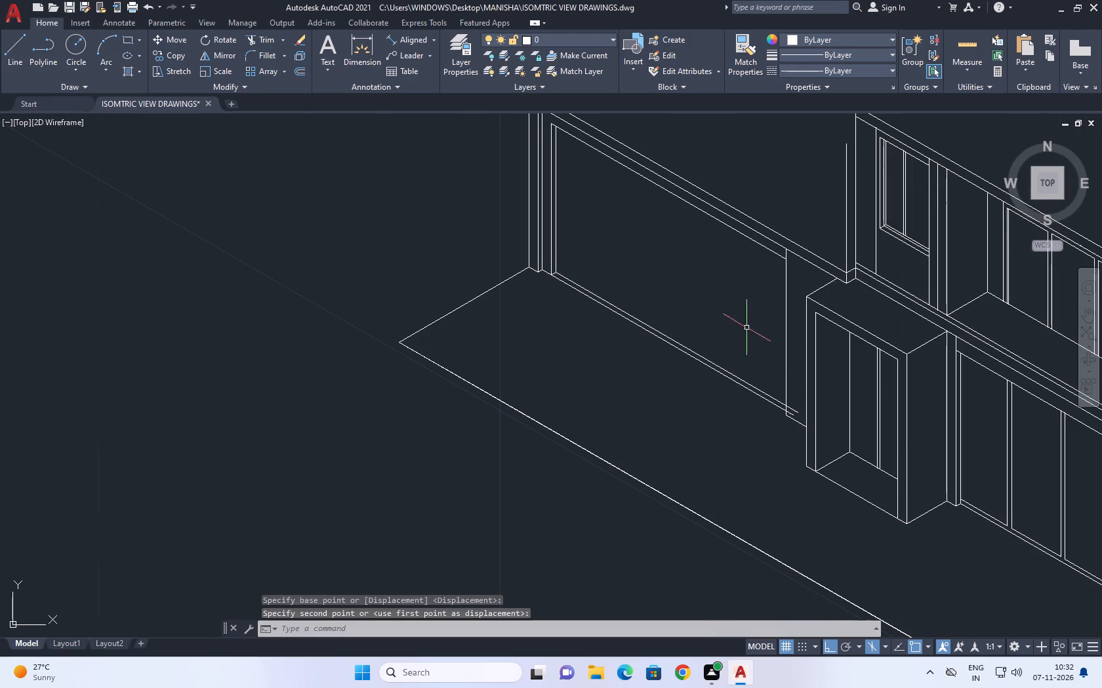
pyautogui.moveTo(668, 364); pyautogui.dragTo(628, 367, button='middle')
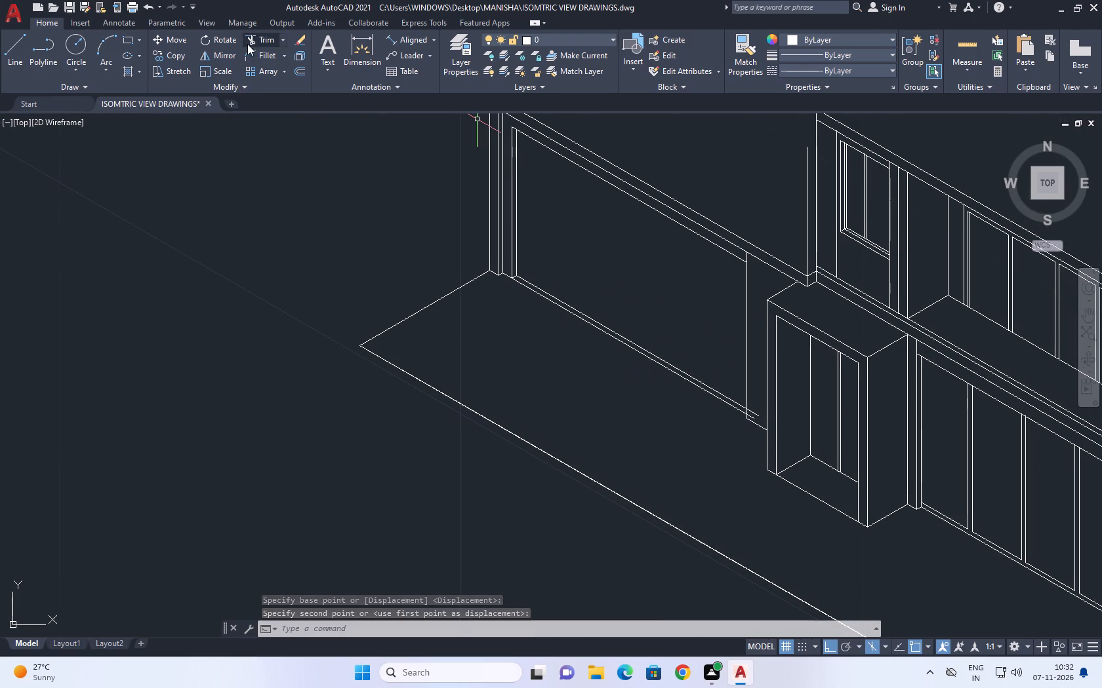
pyautogui.click(271, 43)
pyautogui.scroll(4, 731, 423)
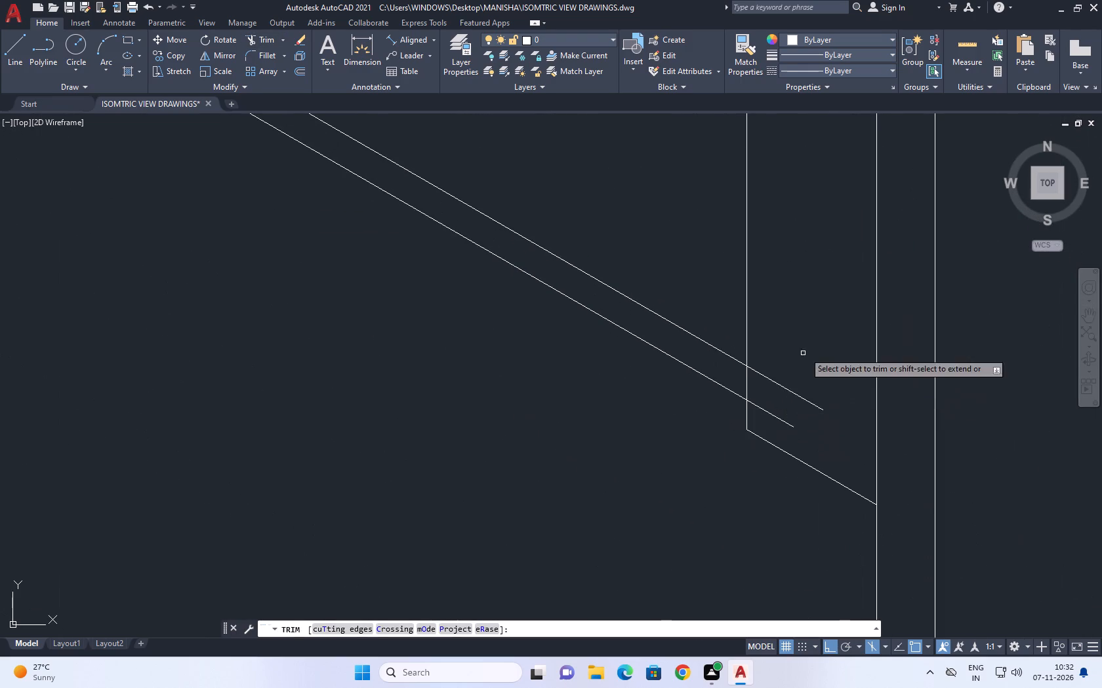
pyautogui.click(804, 352)
pyautogui.click(778, 420)
pyautogui.rightClick(778, 345)
pyautogui.moveTo(830, 378); pyautogui.dragTo(831, 386)
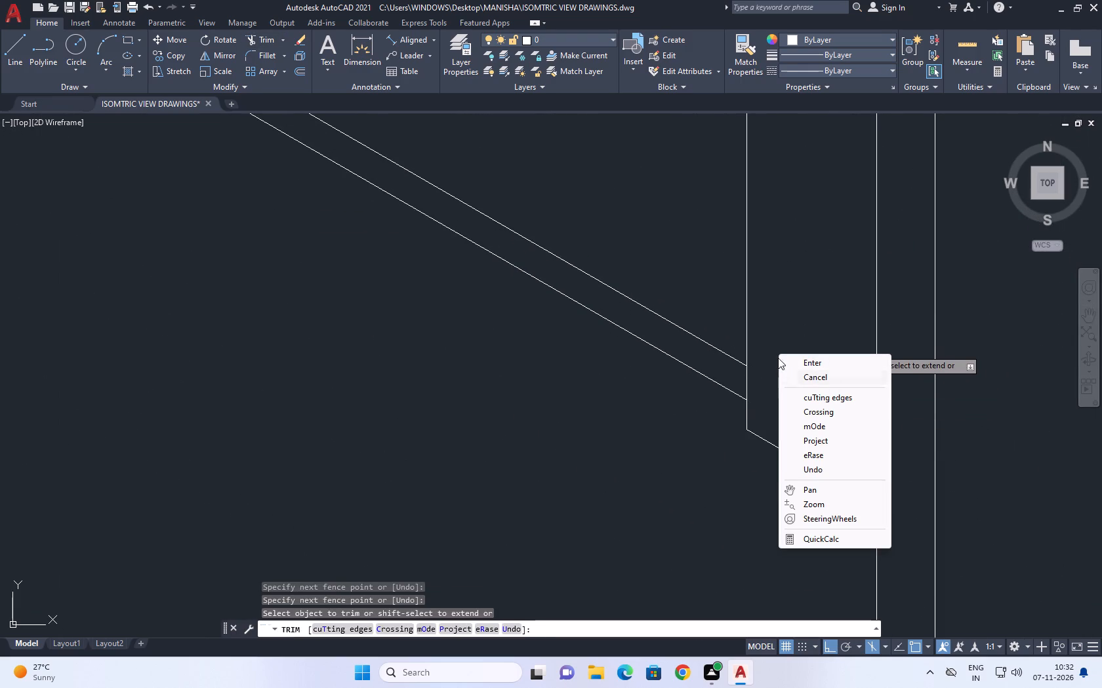
pyautogui.click(828, 381)
# Divide the top line of the innermost framed opening on the far wall into 4 equal segments.
pyautogui.moveTo(706, 375); pyautogui.dragTo(697, 421, button='middle')
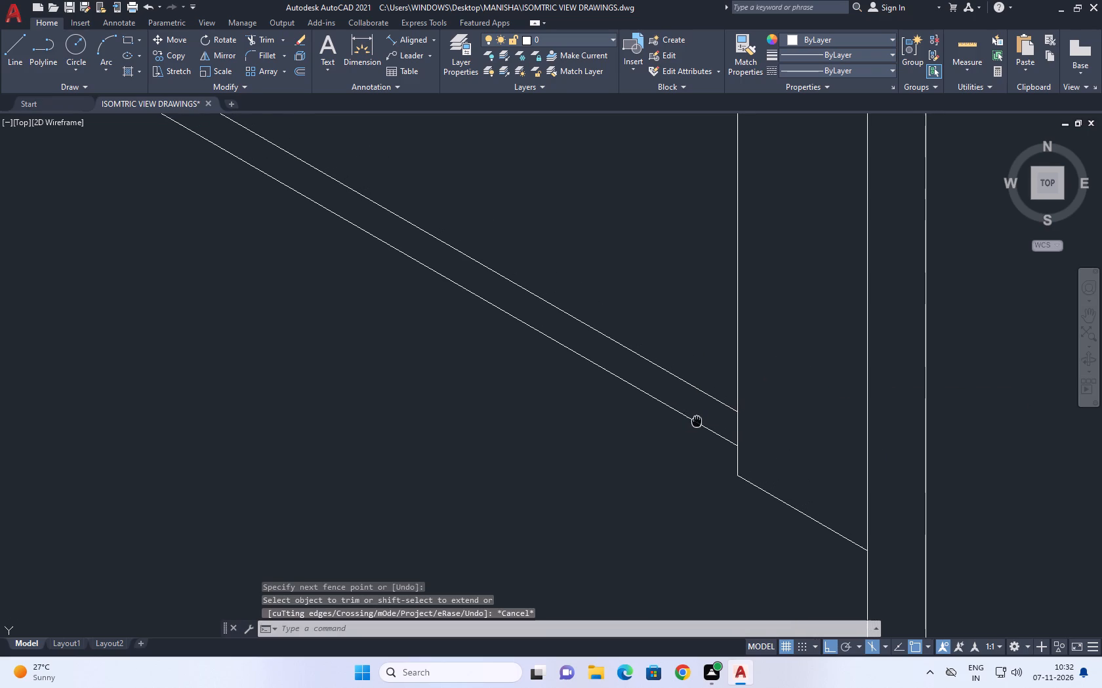
pyautogui.moveTo(697, 421); pyautogui.dragTo(691, 421, button='middle')
pyautogui.scroll(-1, 691, 421)
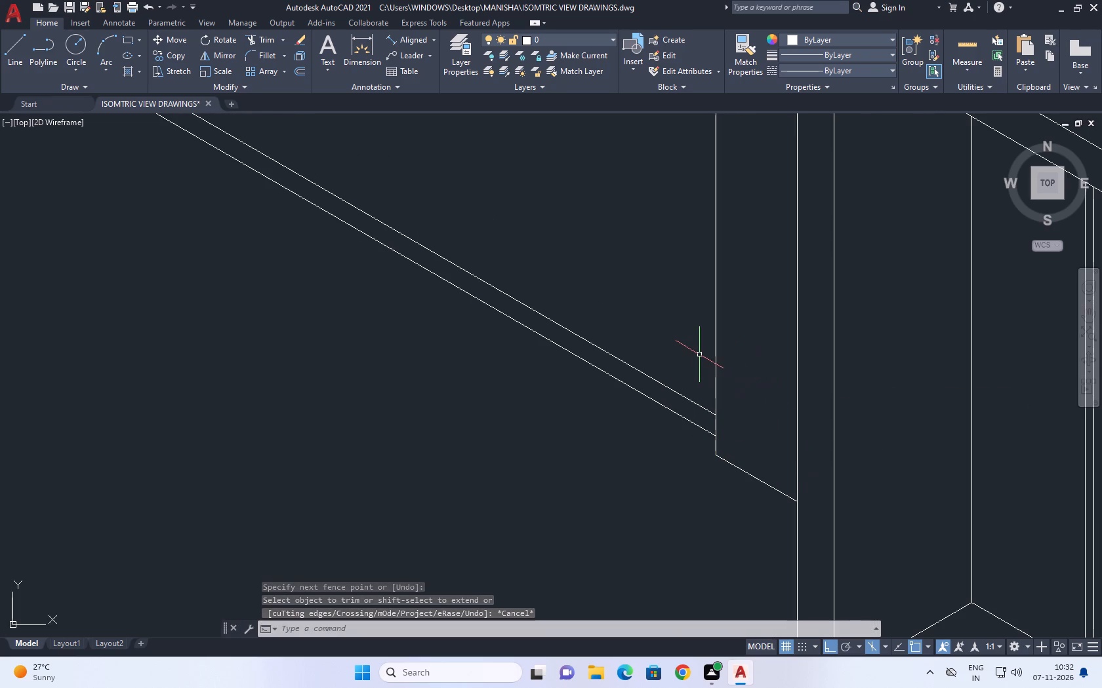
pyautogui.scroll(-2, 724, 413)
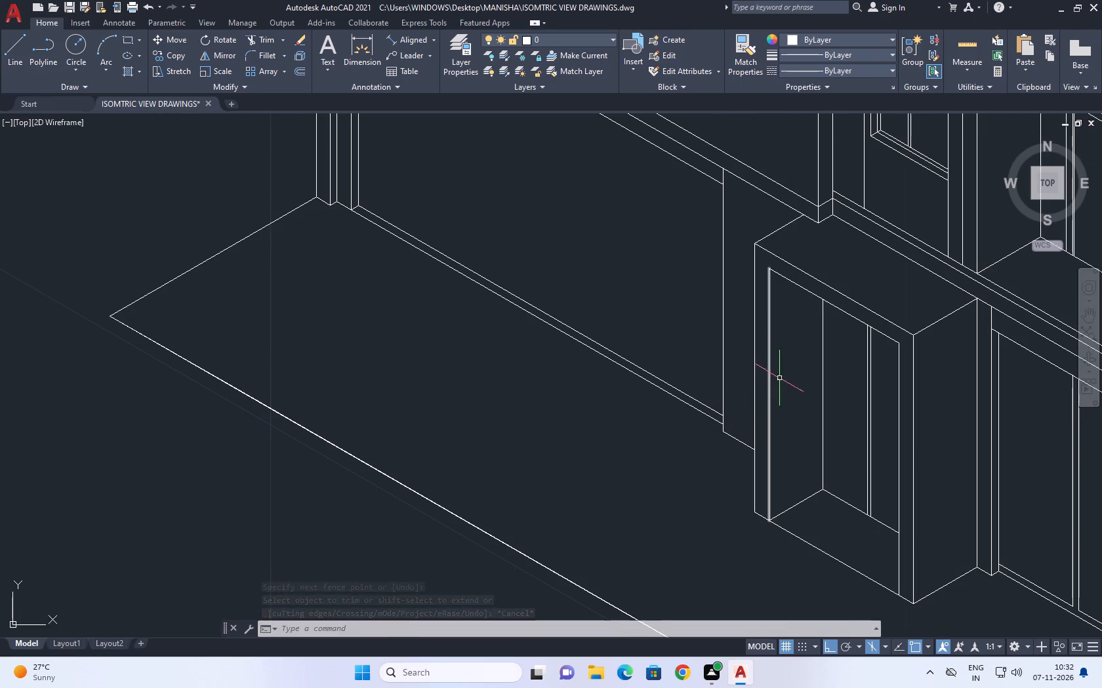
pyautogui.moveTo(665, 327); pyautogui.dragTo(716, 503, button='middle')
pyautogui.moveTo(618, 305); pyautogui.dragTo(650, 400, button='middle')
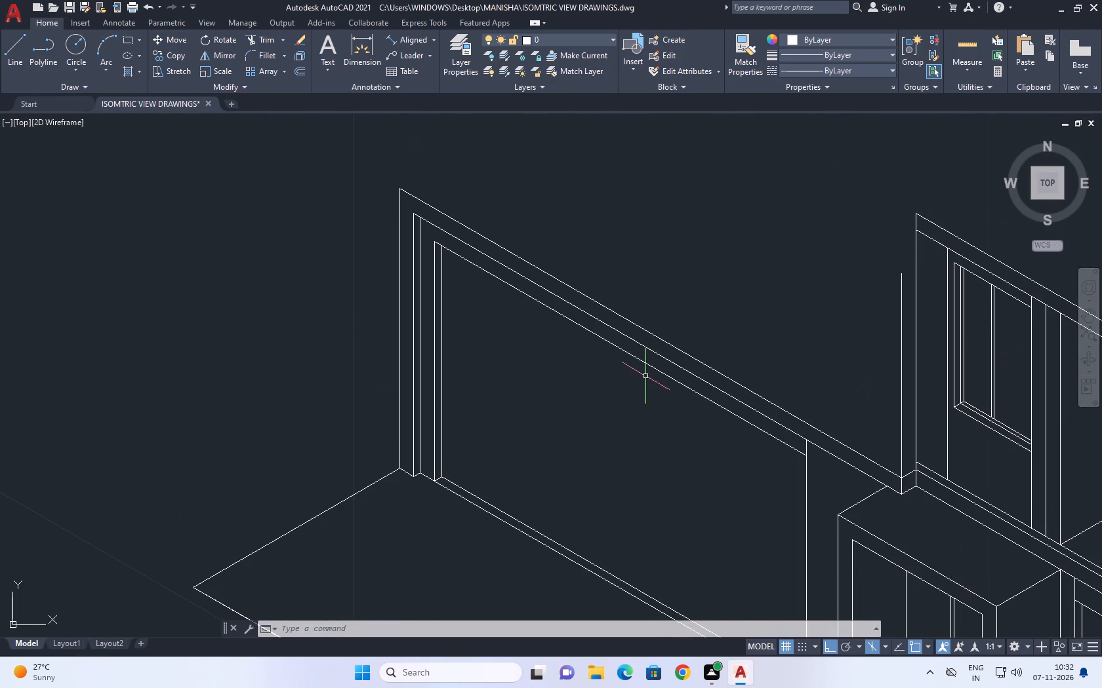
pyautogui.scroll(1, 651, 364)
pyautogui.click(651, 364)
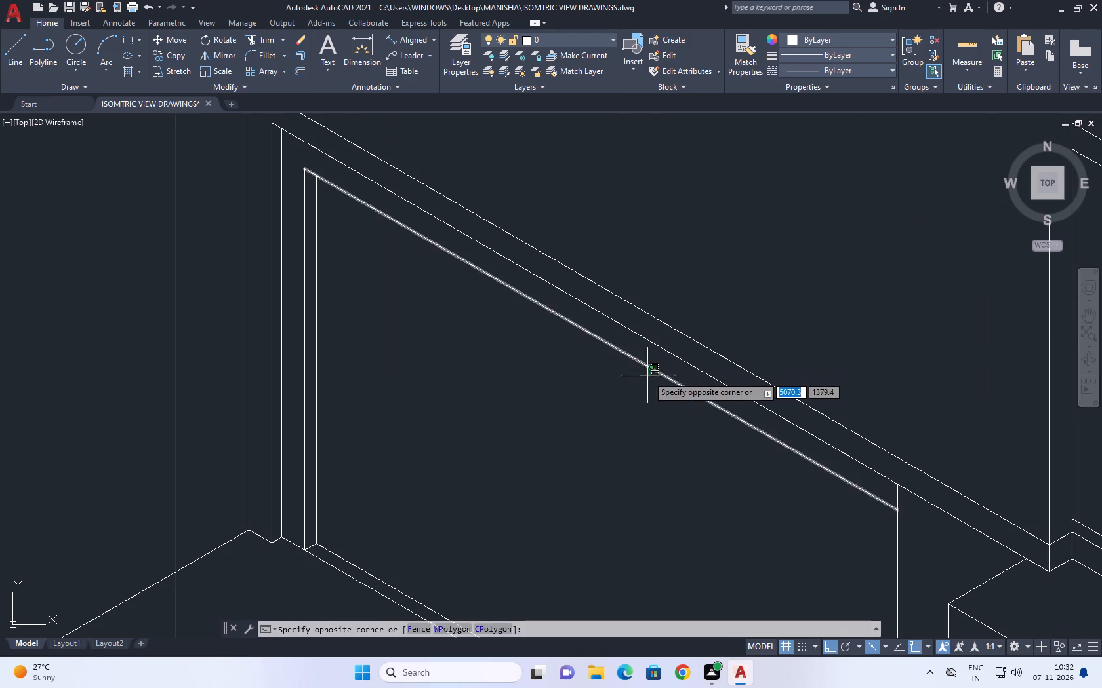
pyautogui.click(644, 403)
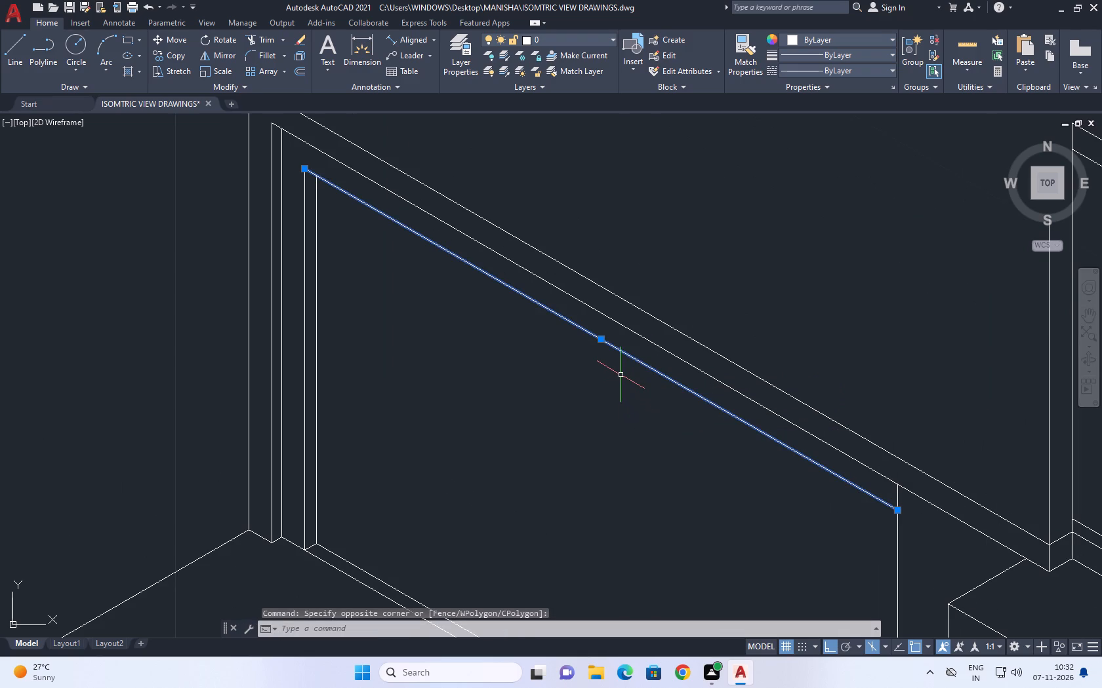
pyautogui.write('DIV')
pyautogui.press('space')
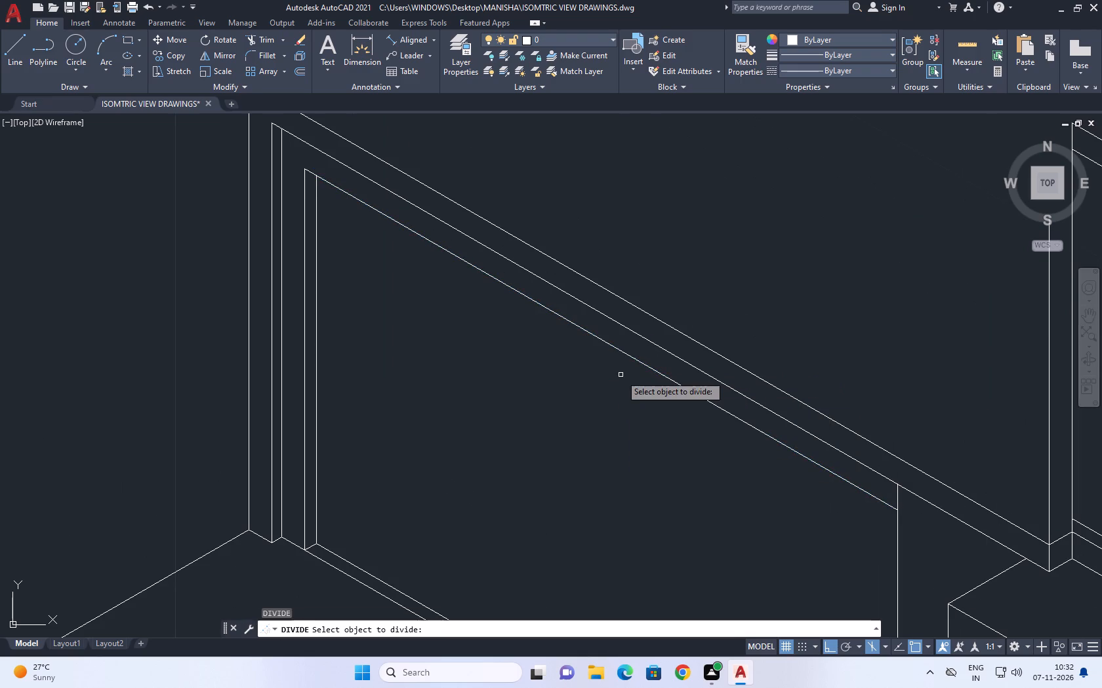
pyautogui.click(638, 361)
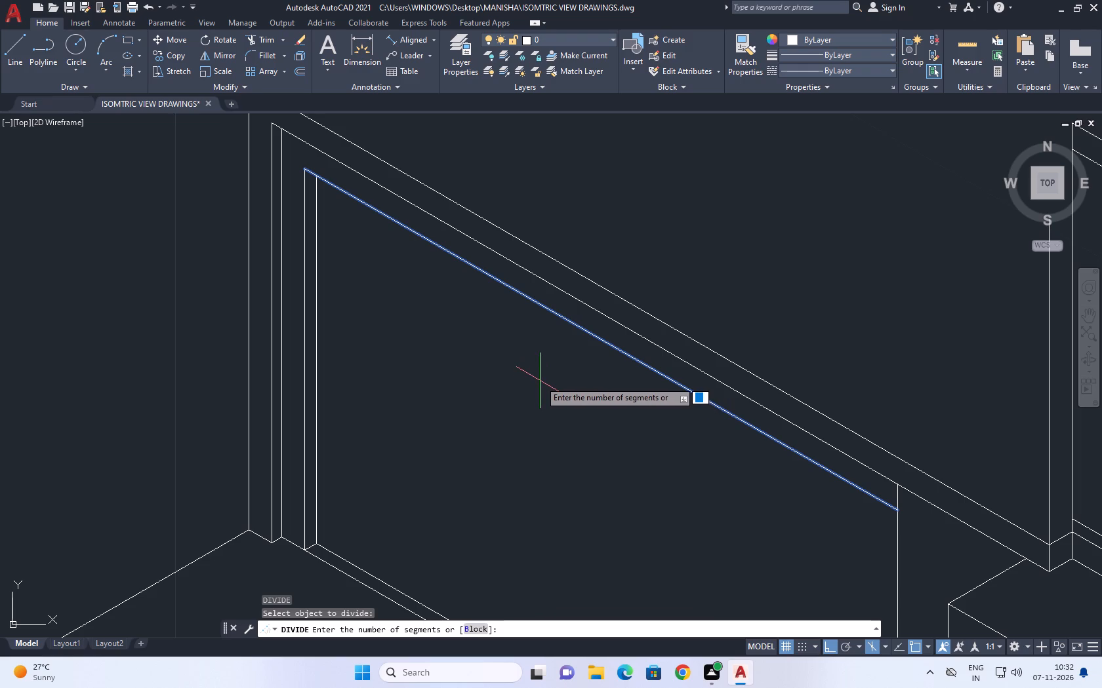
pyautogui.press('4')
pyautogui.press('Return')
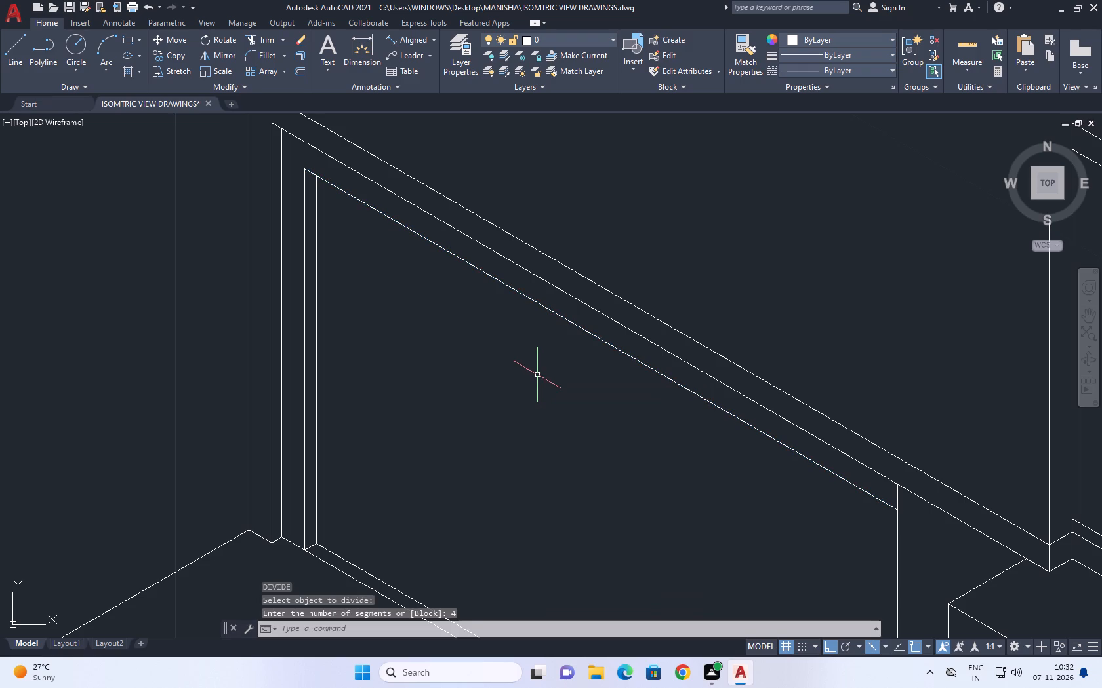
# Draw a vertical line from the opening's first division point, nearest the stepped recess, down past both base lines.
pyautogui.click(11, 50)
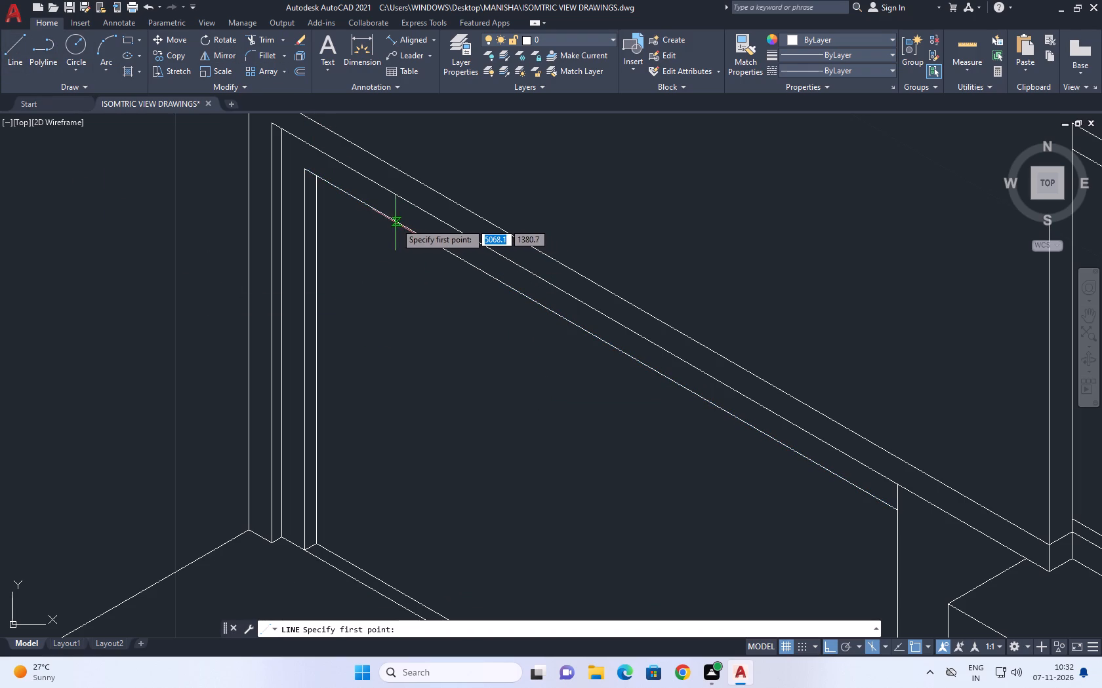
pyautogui.click(453, 256)
pyautogui.scroll(-1, 441, 347)
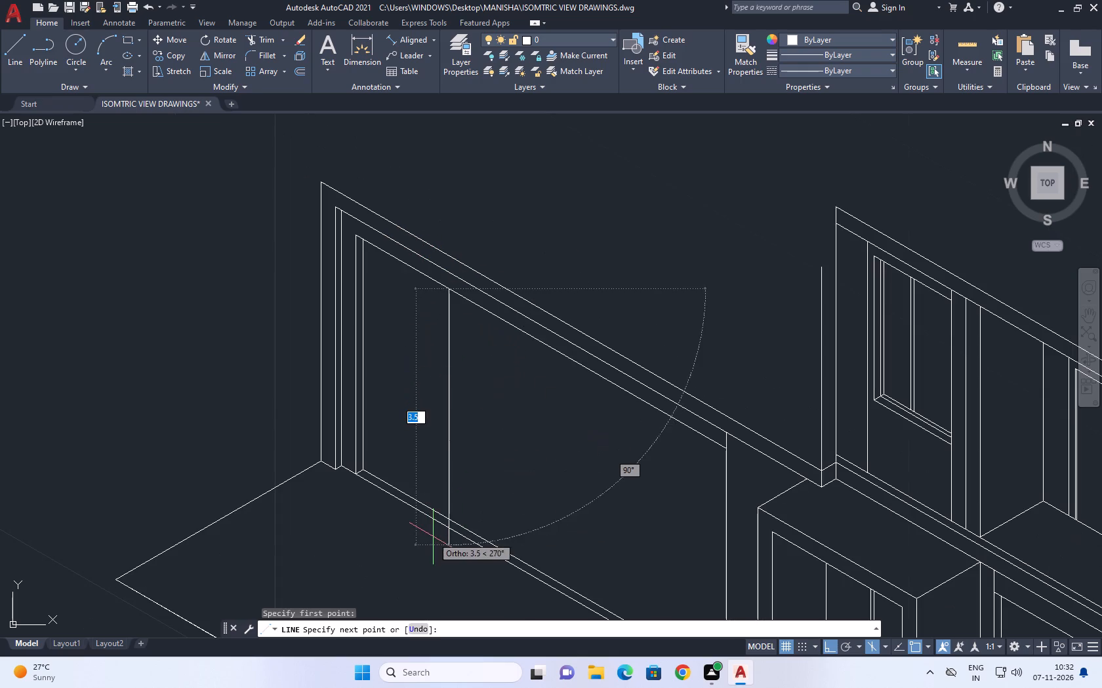
pyautogui.click(444, 556)
pyautogui.rightClick(487, 457)
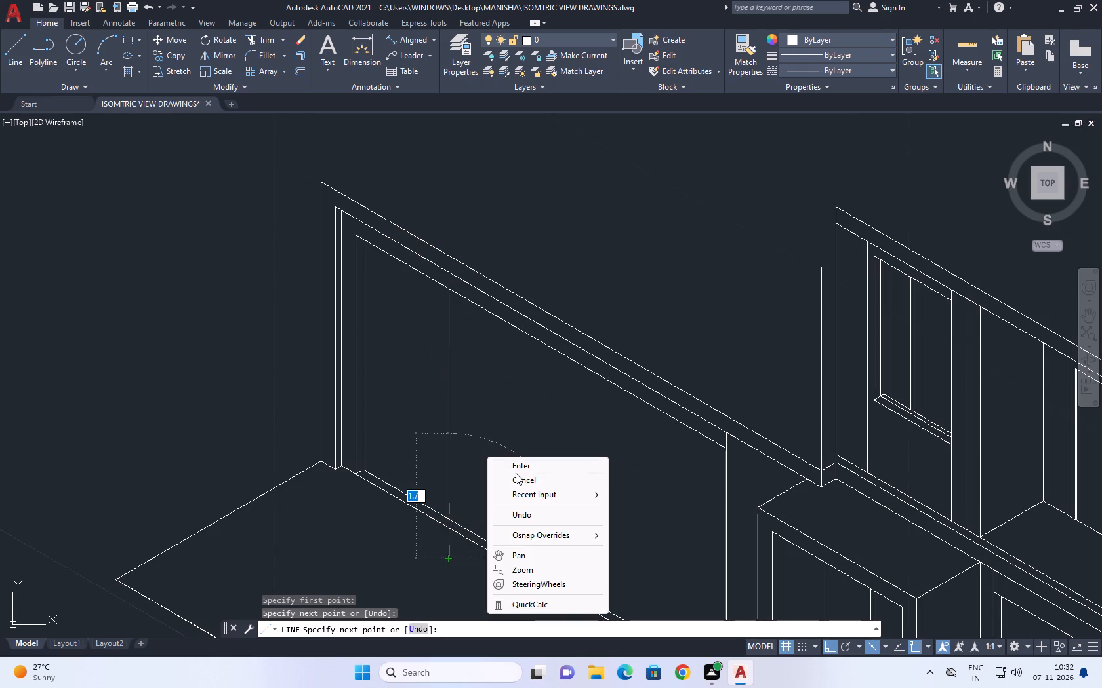
pyautogui.click(531, 467)
pyautogui.rightClick(527, 431)
pyautogui.click(587, 181)
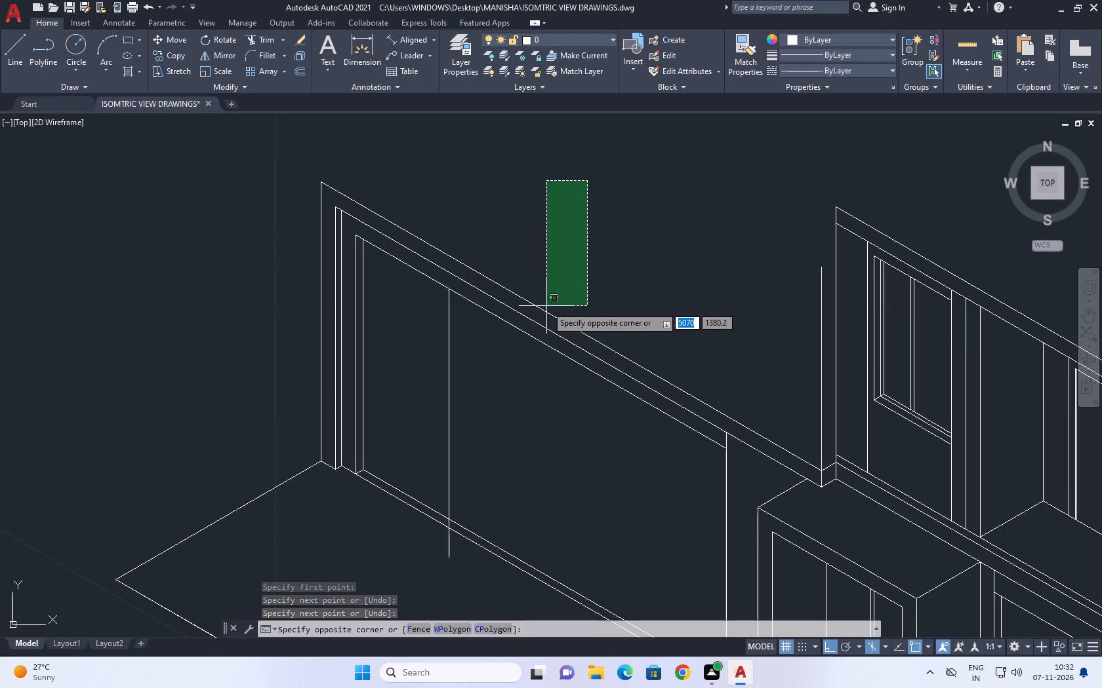
pyautogui.click(590, 246)
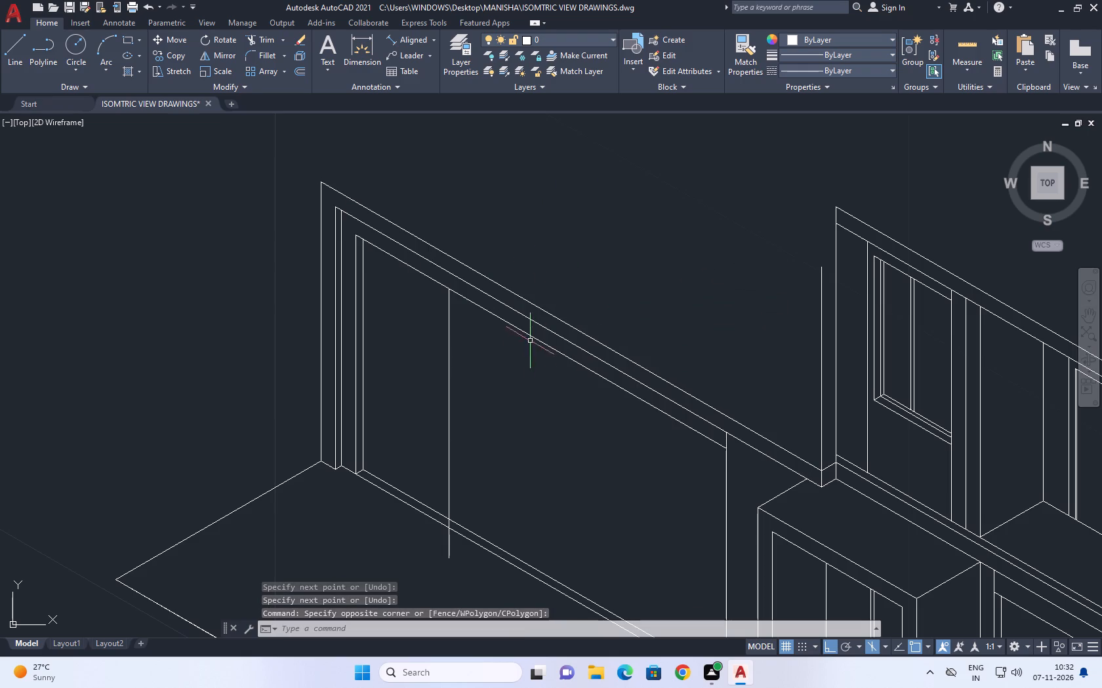
# Draw a second vertical line from the midpoint of the opening's top line down past both base lines.
pyautogui.rightClick(542, 256)
pyautogui.click(627, 261)
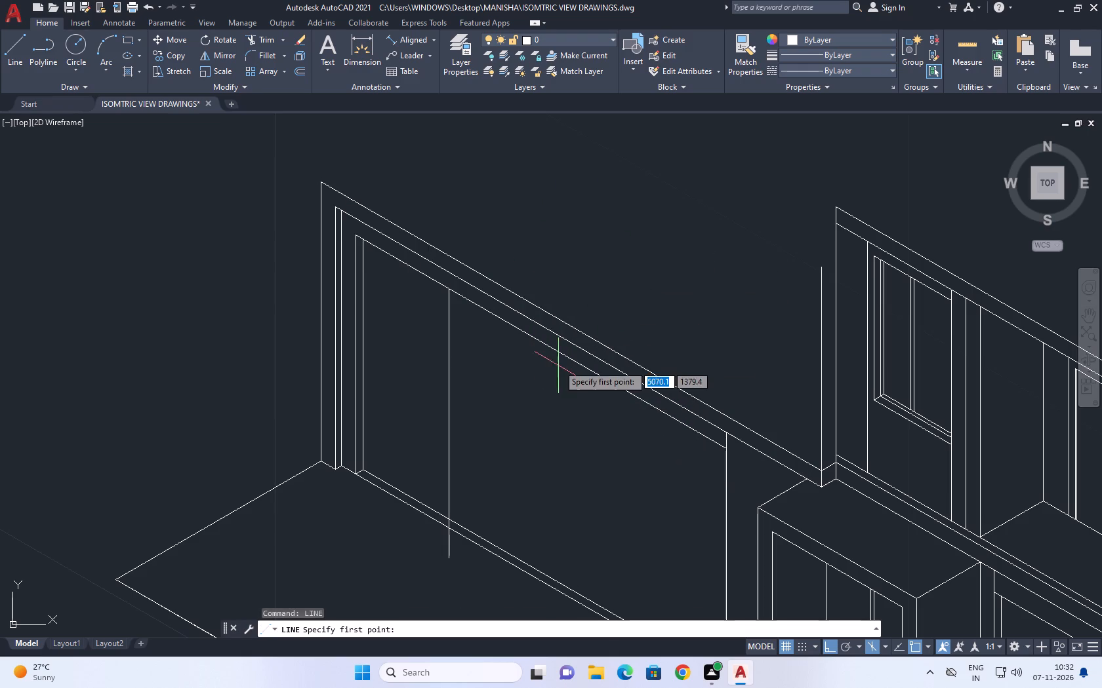
pyautogui.click(537, 341)
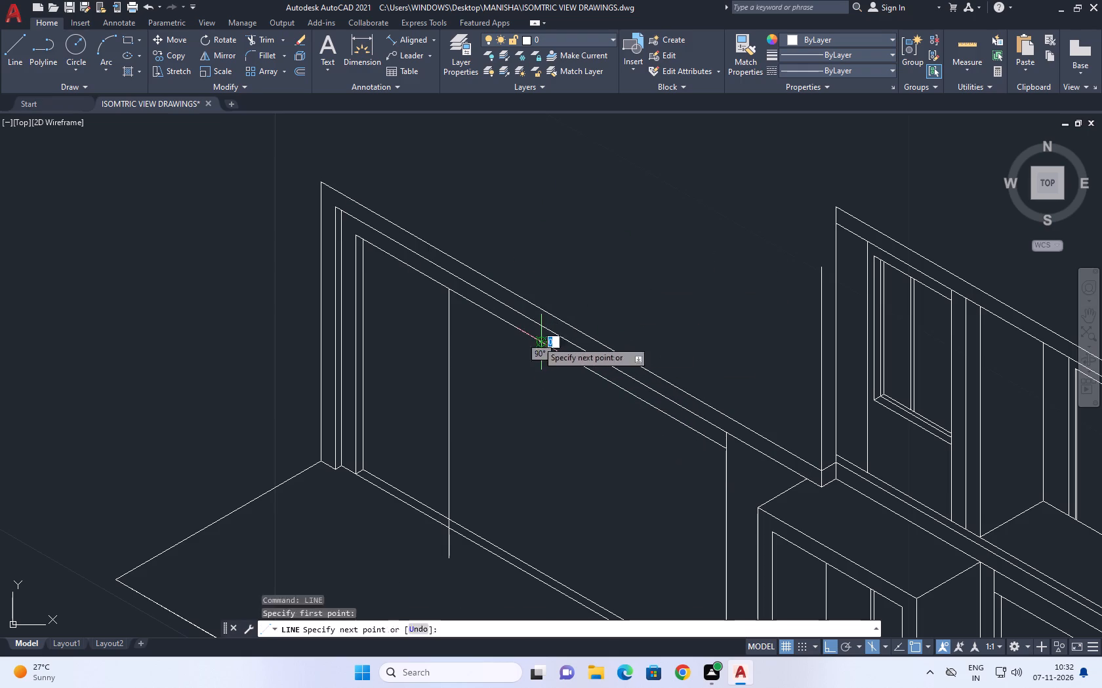
pyautogui.scroll(-1, 568, 417)
pyautogui.scroll(1, 541, 540)
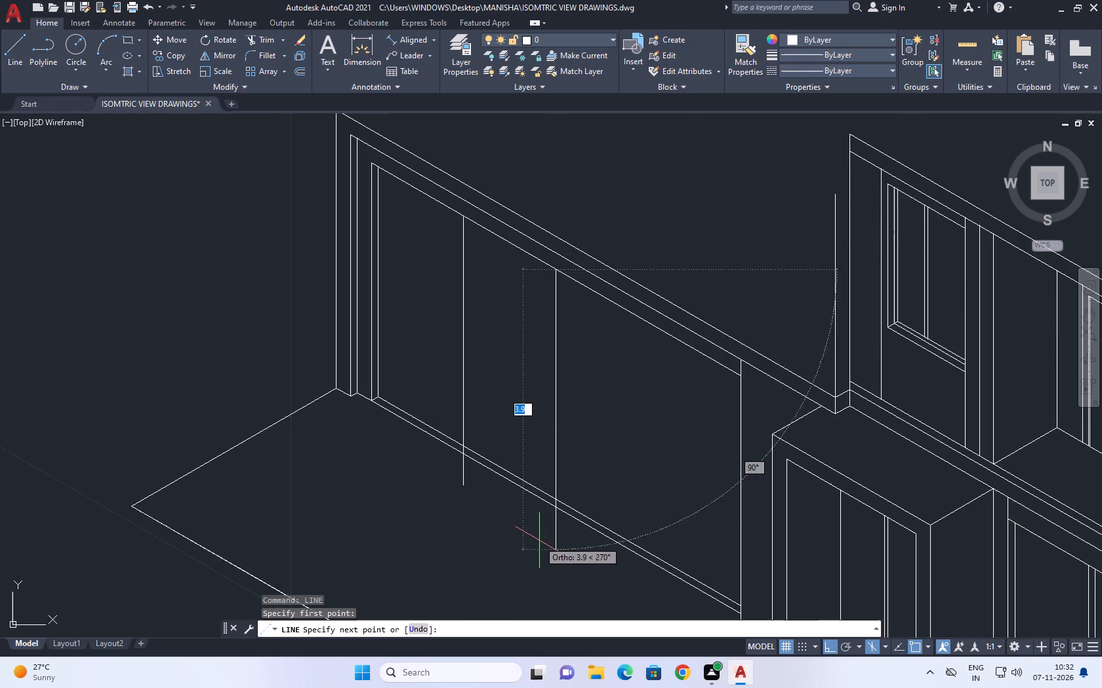
pyautogui.click(542, 537)
pyautogui.rightClick(582, 443)
pyautogui.click(615, 457)
# Draw a third vertical line from the last division point, nearest the entrance block, down past both base lines.
pyautogui.rightClick(624, 389)
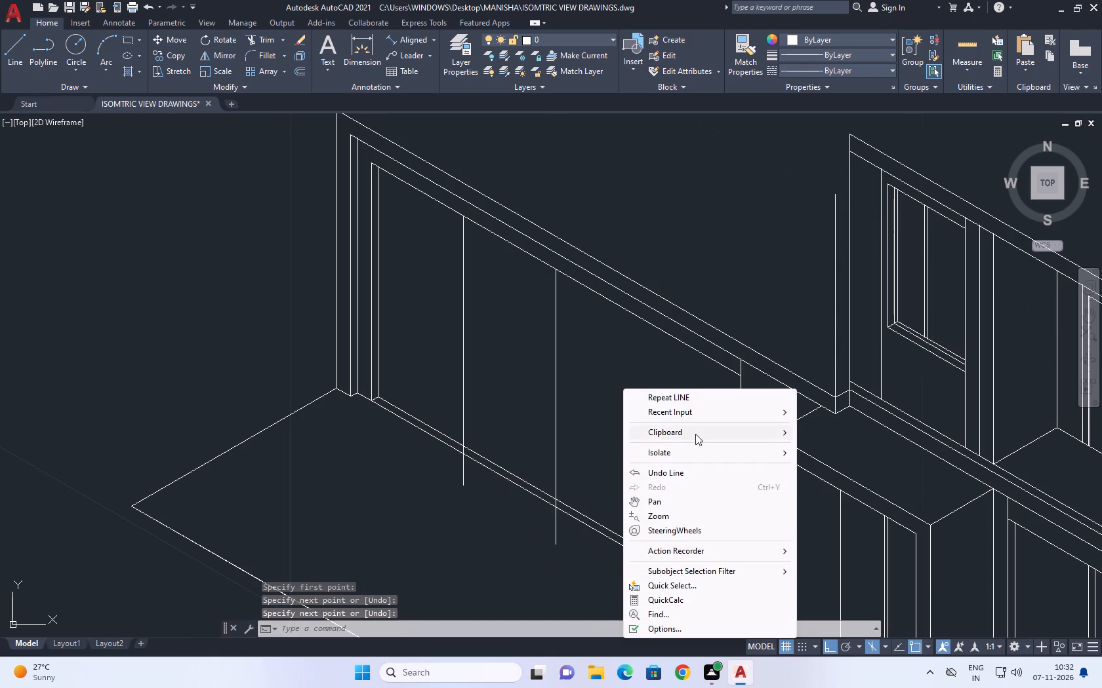
pyautogui.click(680, 396)
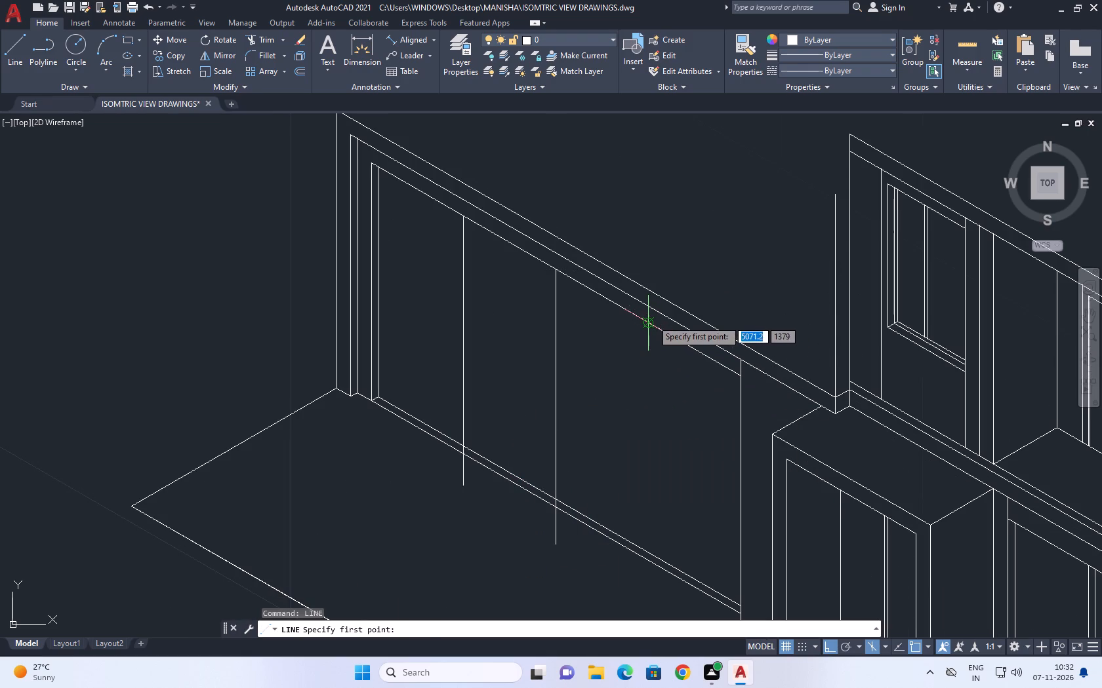
pyautogui.click(646, 320)
pyautogui.scroll(-1, 645, 333)
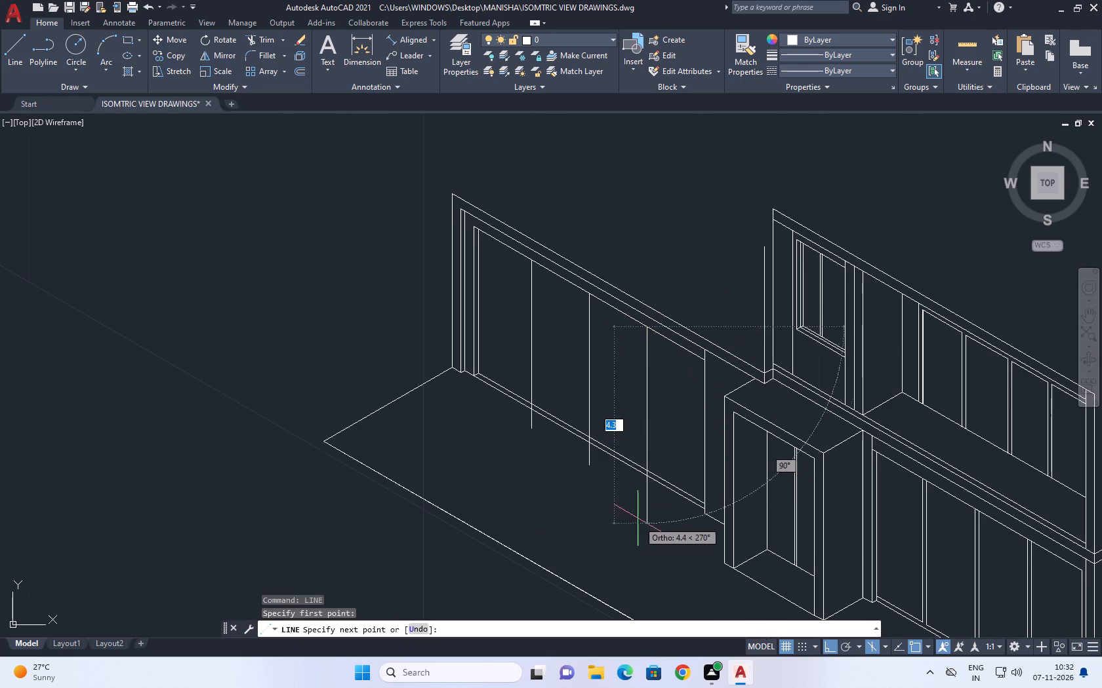
pyautogui.click(632, 512)
pyautogui.rightClick(667, 458)
pyautogui.click(714, 467)
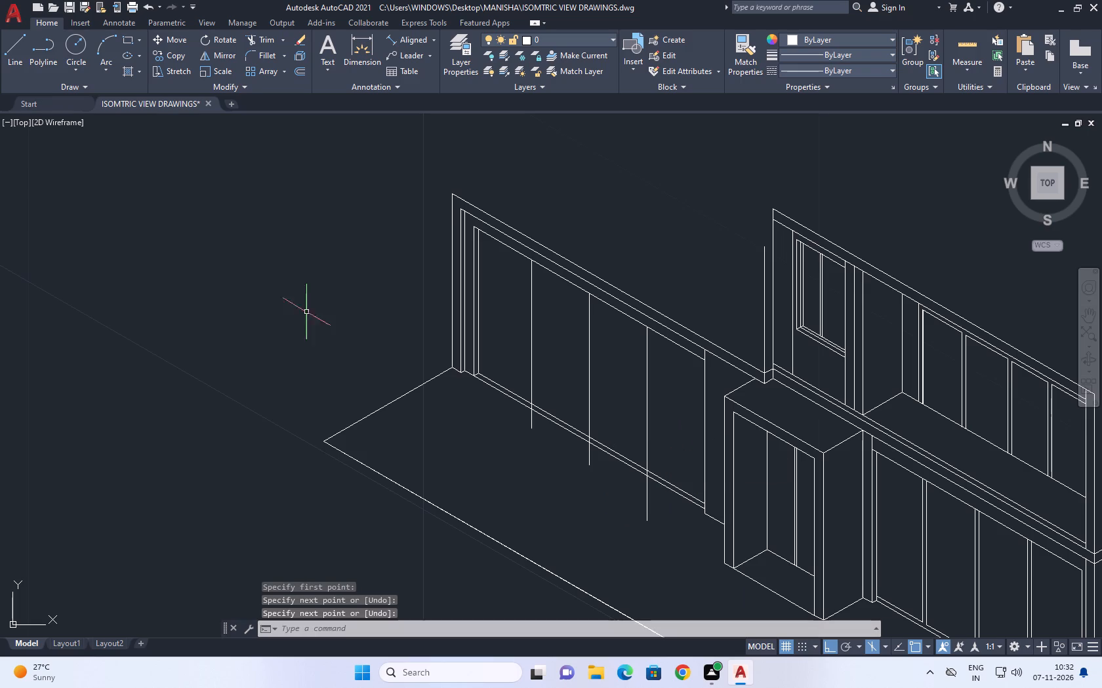
# Trim the lower ends of the three panel dividers back to the inner base line of the opening.
pyautogui.click(263, 40)
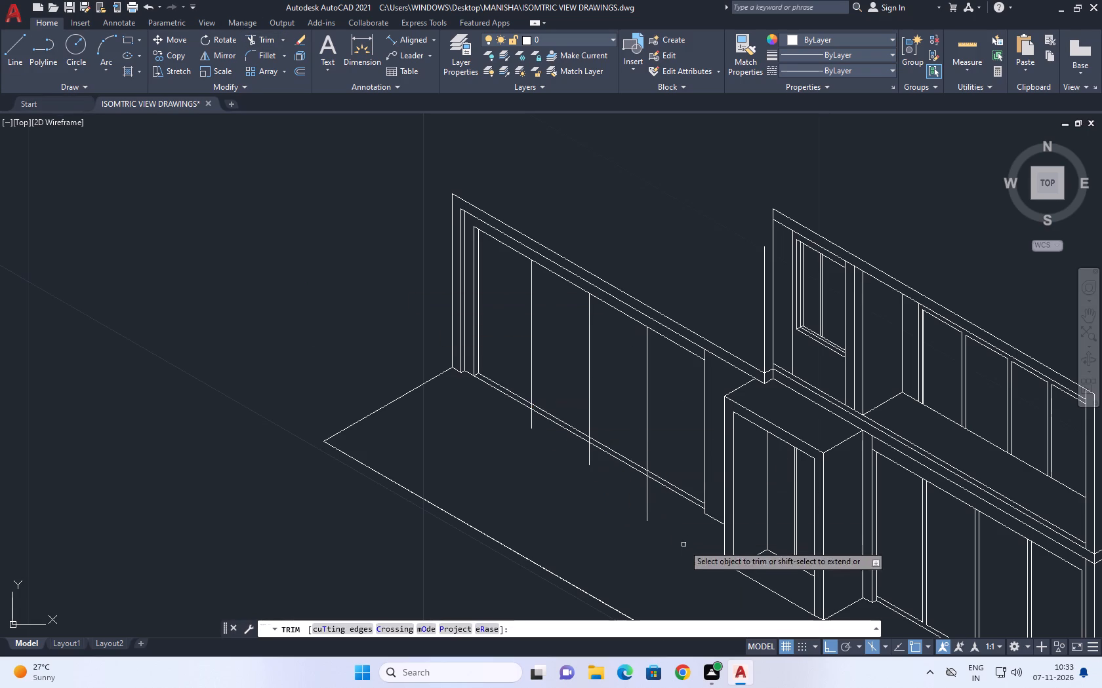
pyautogui.scroll(2, 649, 499)
pyautogui.moveTo(676, 495); pyautogui.dragTo(670, 490)
pyautogui.moveTo(325, 281); pyautogui.dragTo(317, 278)
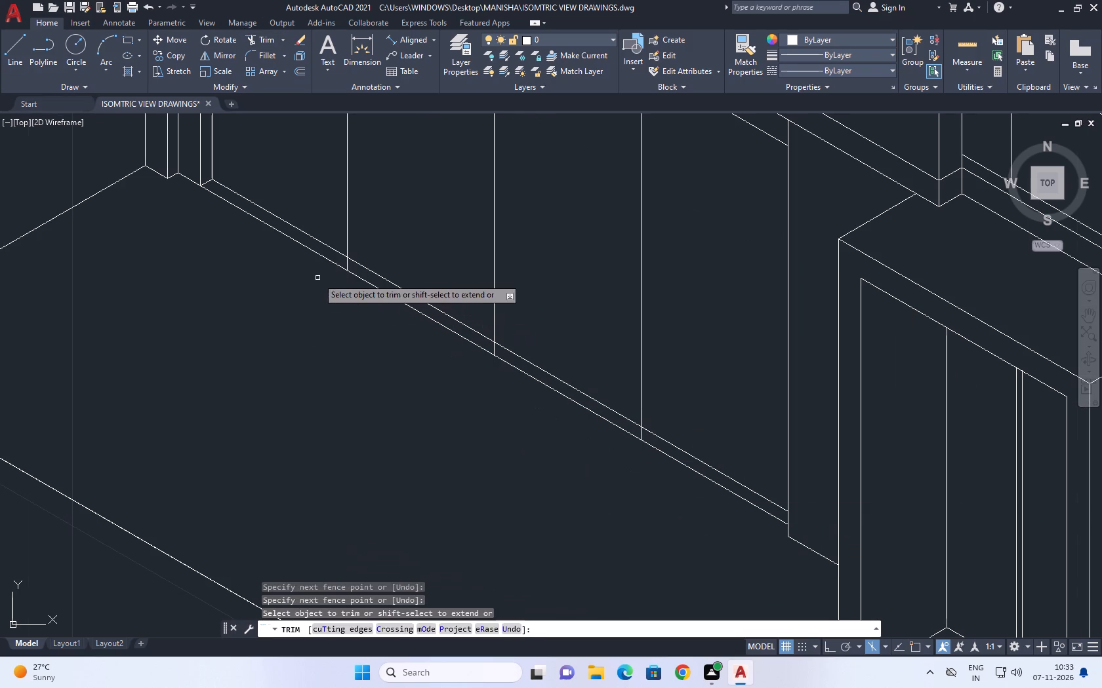
pyautogui.click(346, 264)
pyautogui.scroll(2, 499, 355)
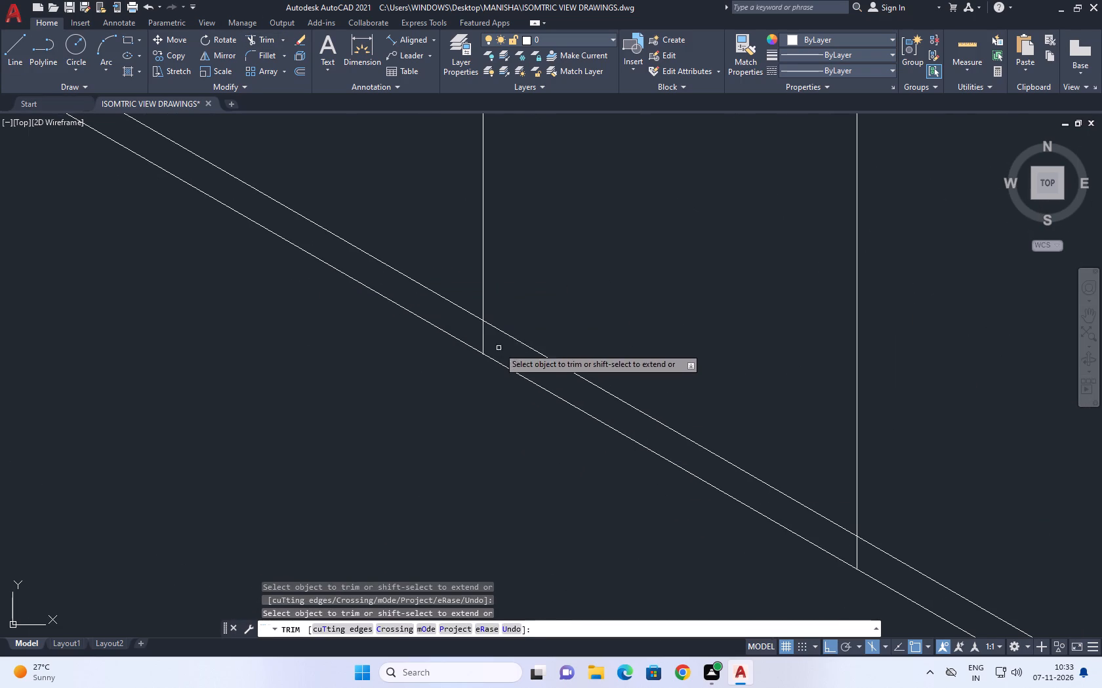
pyautogui.click(499, 347)
pyautogui.click(460, 318)
pyautogui.click(876, 564)
pyautogui.click(844, 541)
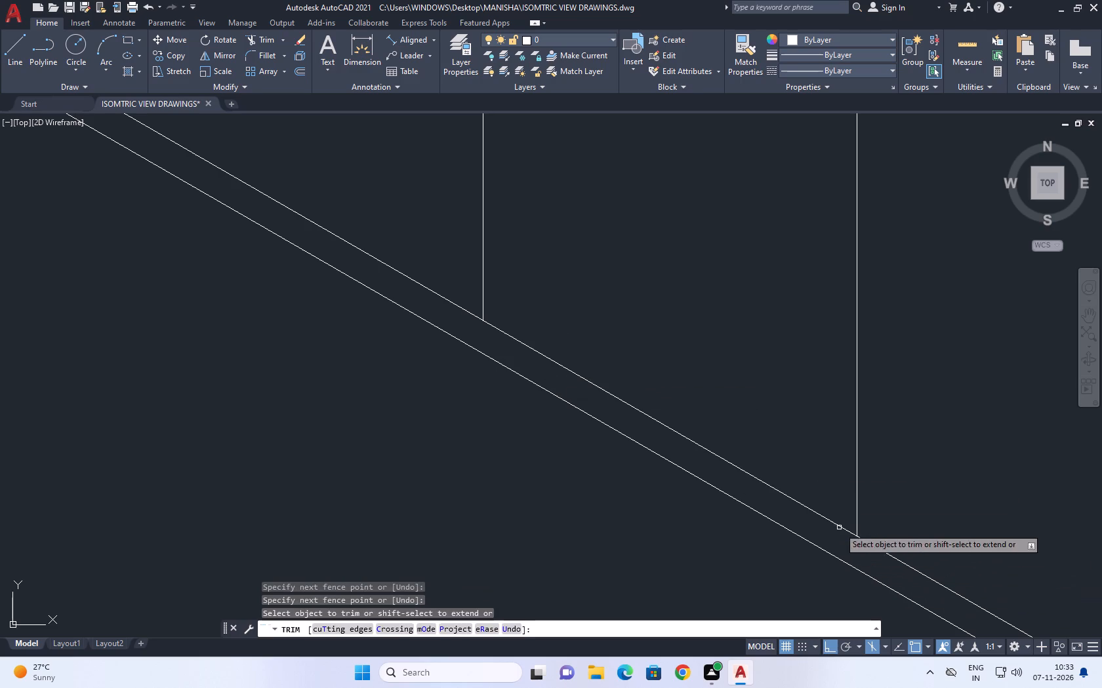
pyautogui.rightClick(756, 397)
pyautogui.click(797, 413)
# Copy the first panel divider, nearest the recess, 0.05 to each side along the wall direction.
pyautogui.scroll(-3, 679, 404)
pyautogui.moveTo(625, 305); pyautogui.dragTo(678, 446, button='middle')
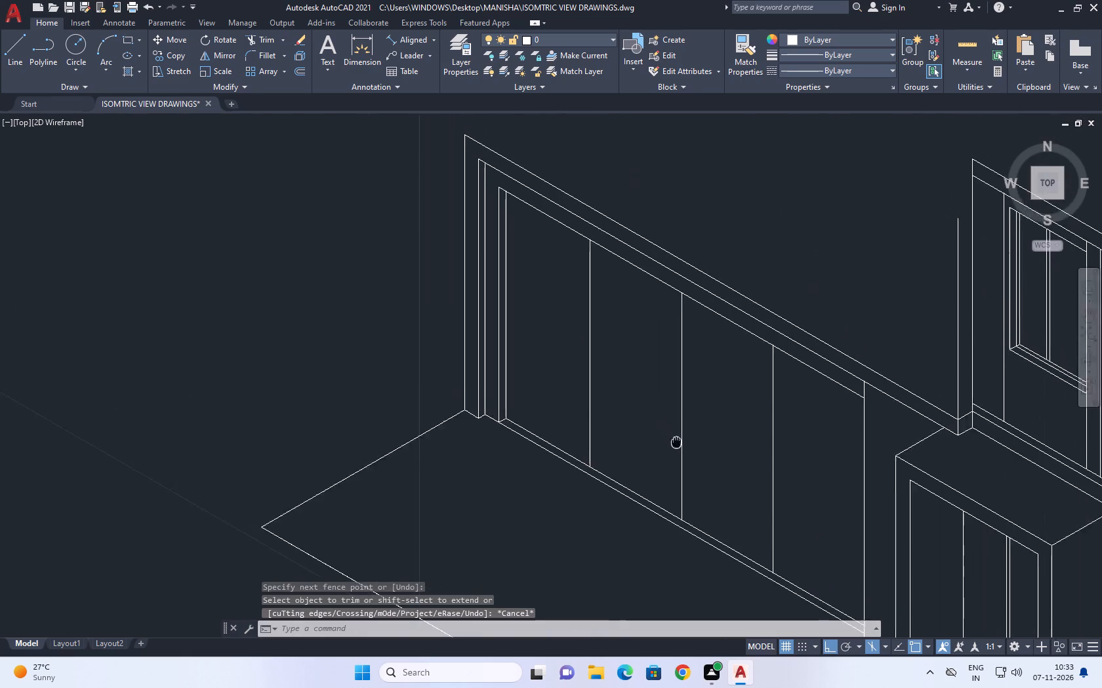
pyautogui.moveTo(678, 446); pyautogui.dragTo(680, 451, button='middle')
pyautogui.click(604, 339)
pyautogui.click(562, 353)
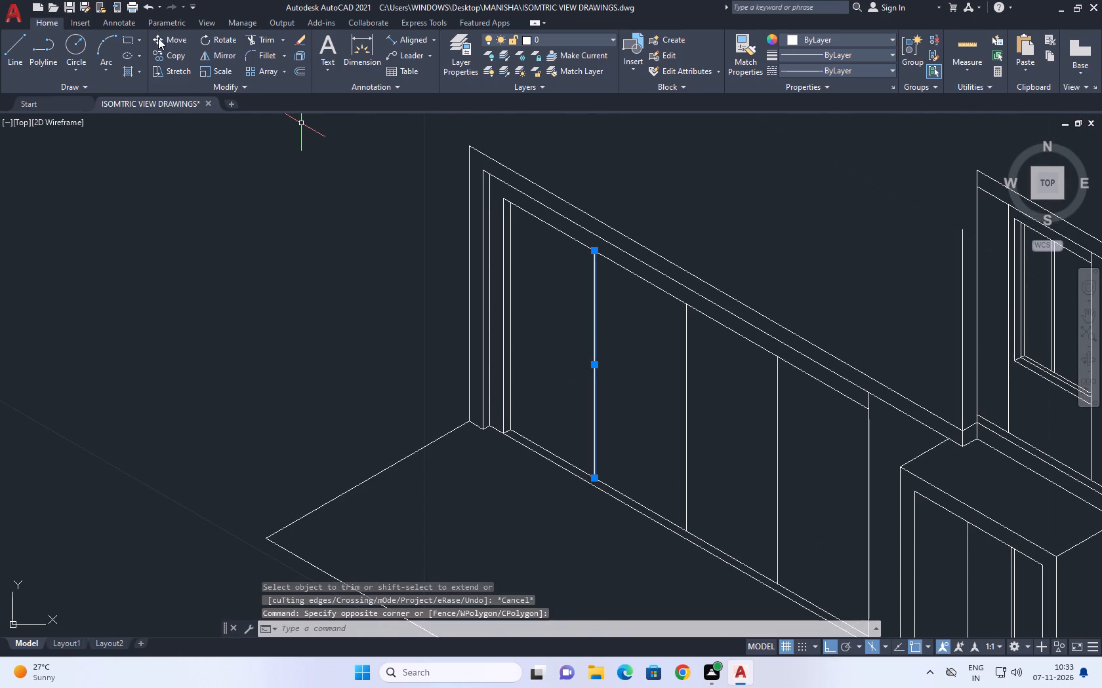
pyautogui.click(177, 55)
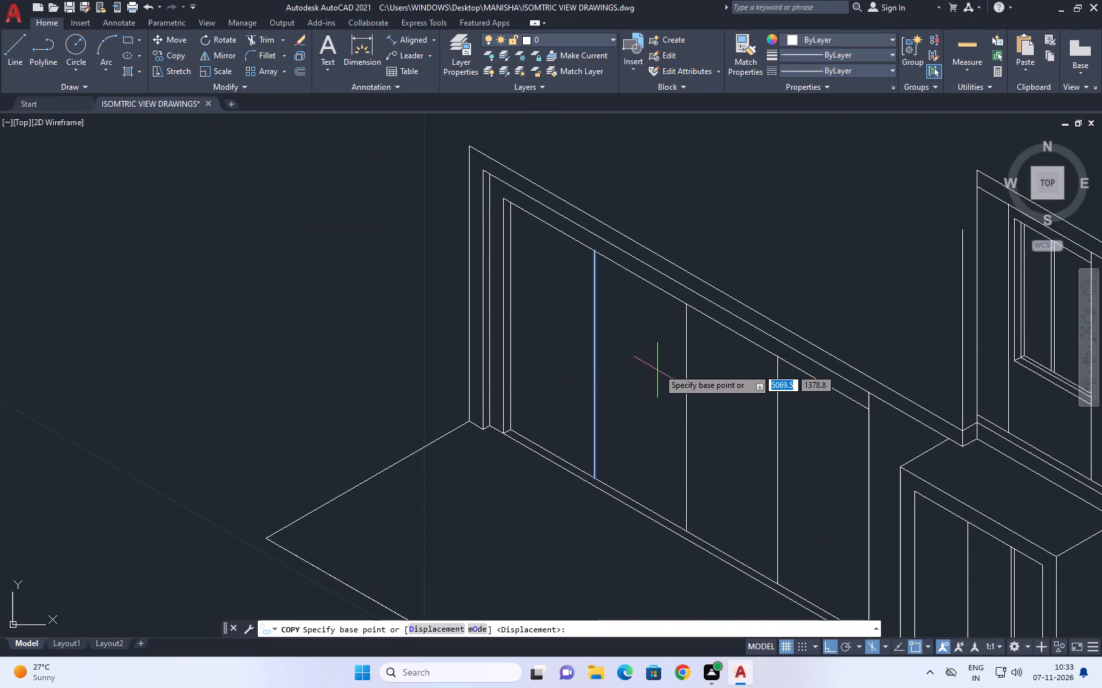
pyautogui.click(672, 370)
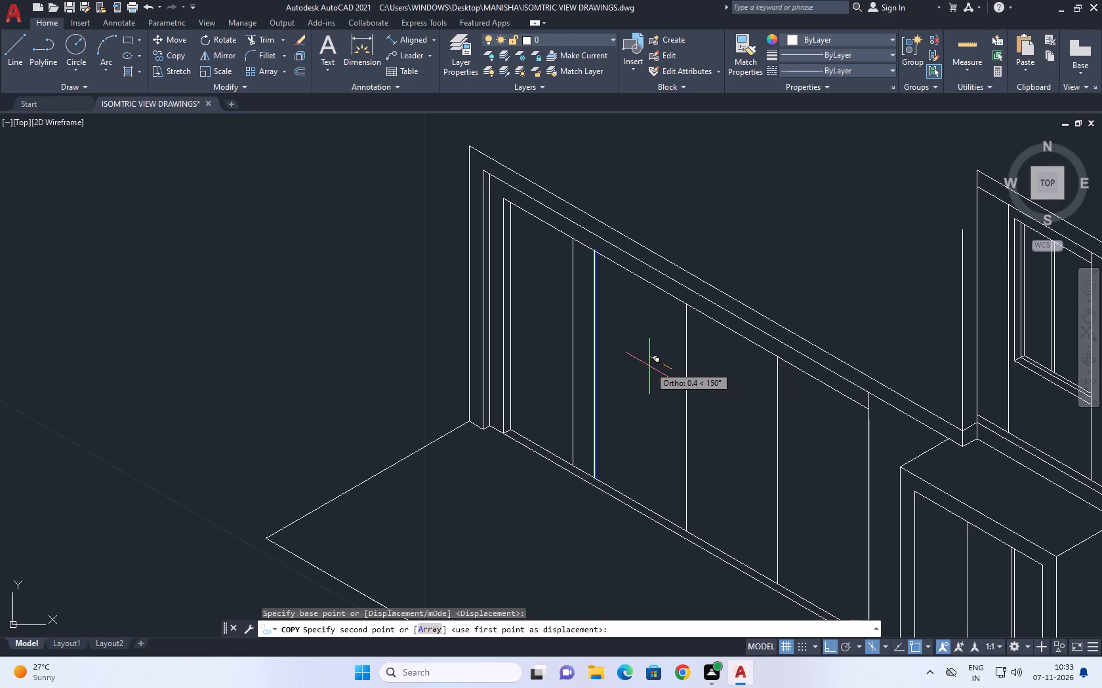
pyautogui.write('0.')
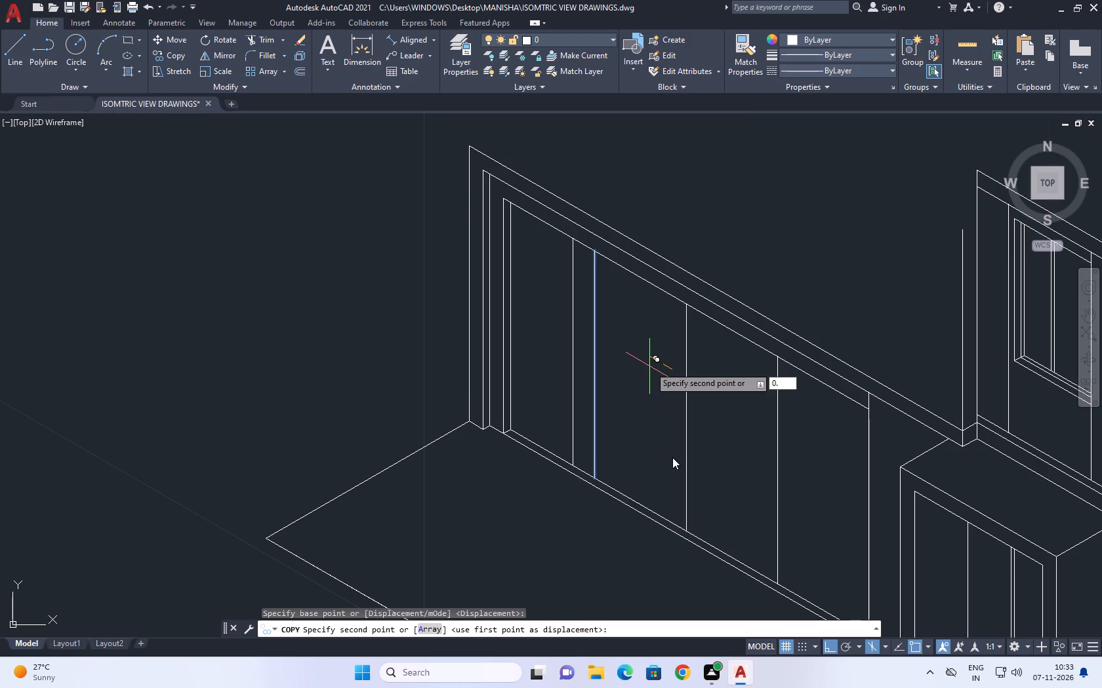
pyautogui.write('05')
pyautogui.press('Return')
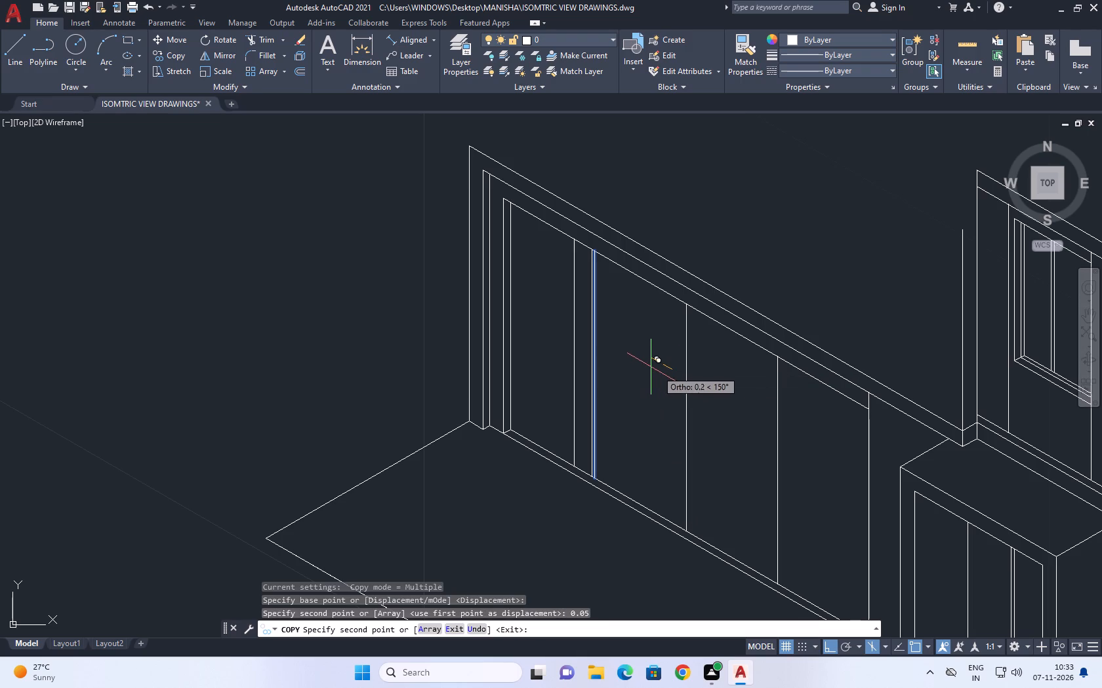
pyautogui.write('0.05')
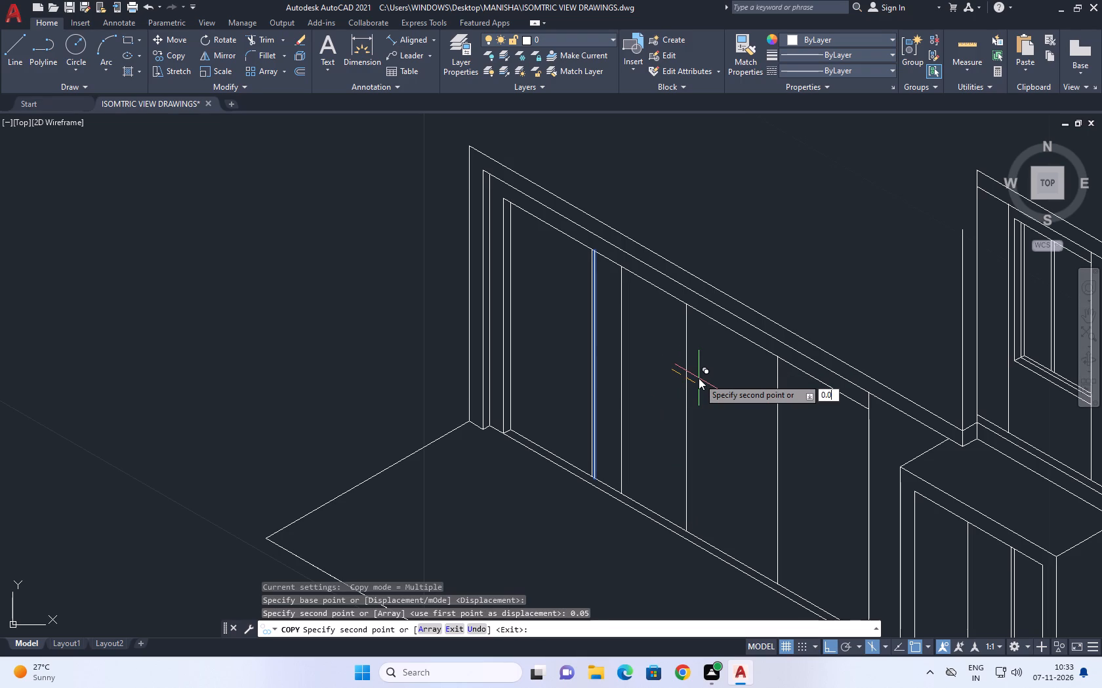
pyautogui.press('Return')
pyautogui.rightClick(739, 383)
pyautogui.click(791, 405)
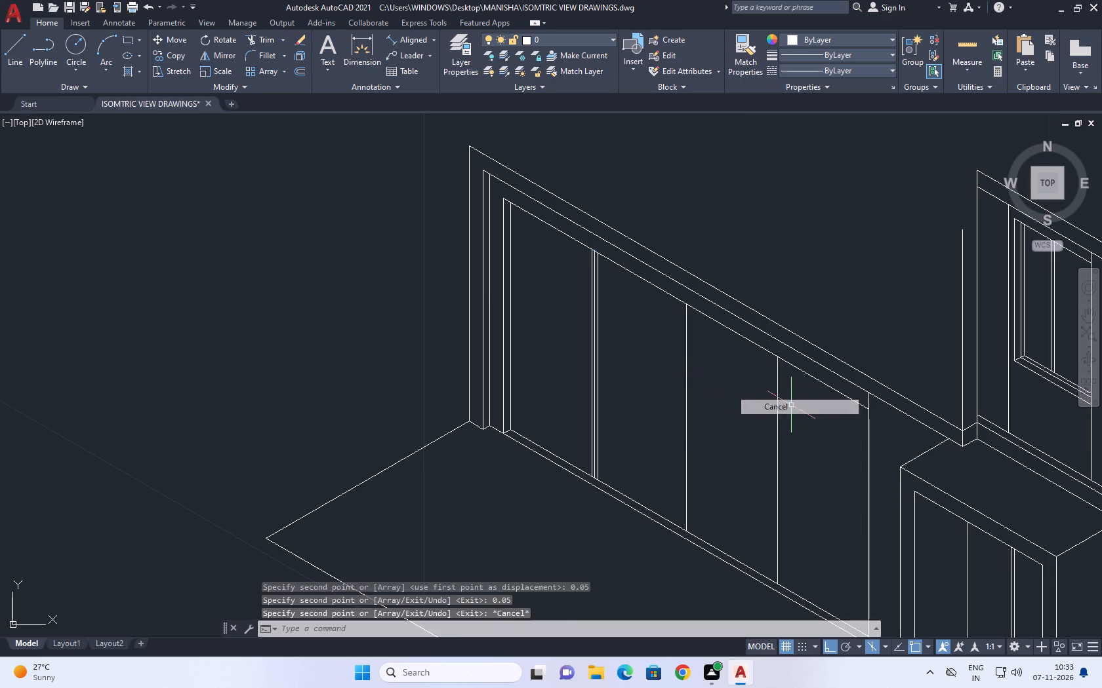
# Copy the middle panel divider 0.05 toward the recess side along the wall direction.
pyautogui.click(707, 408)
pyautogui.click(677, 402)
pyautogui.click(178, 56)
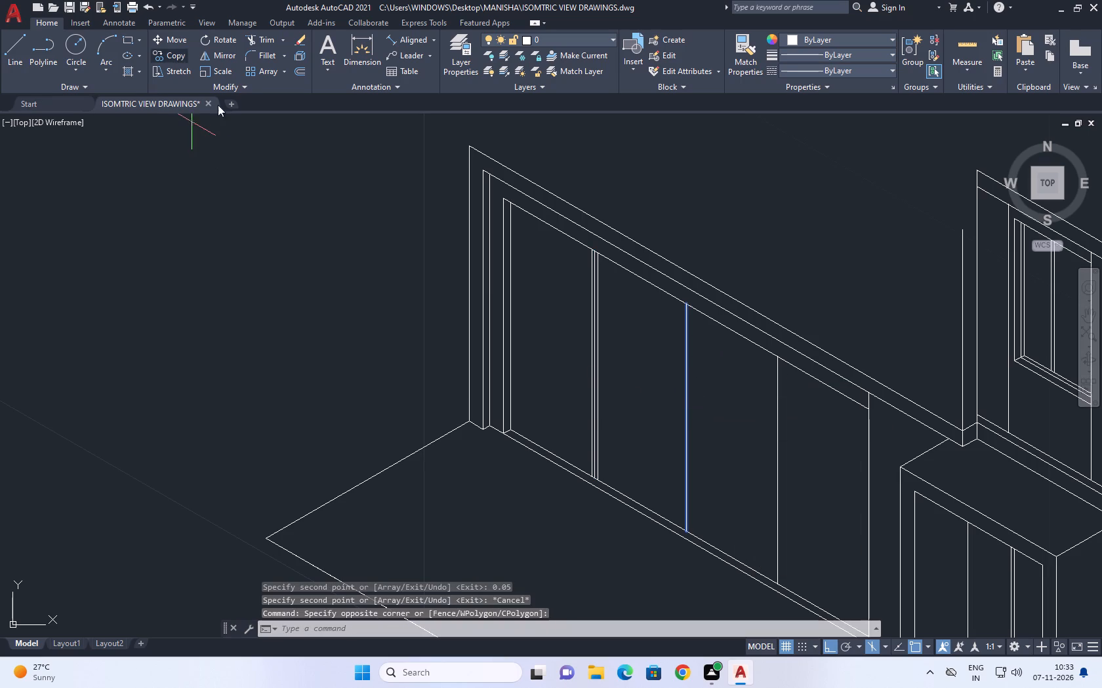
pyautogui.scroll(2, 725, 455)
pyautogui.click(747, 455)
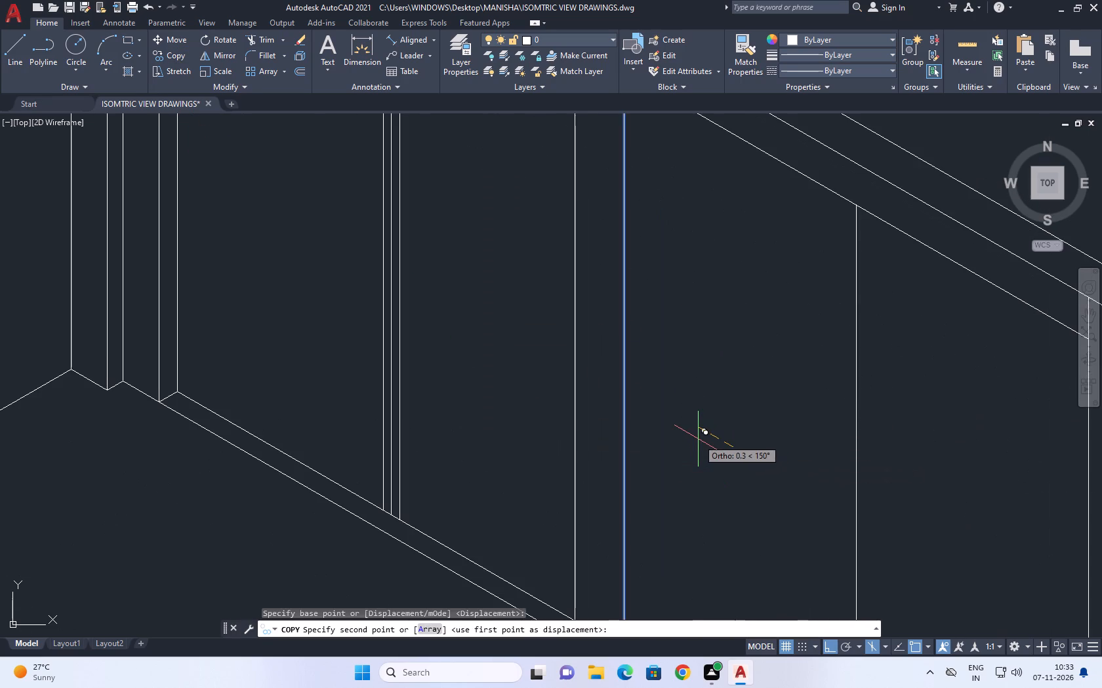
pyautogui.write('0.05')
pyautogui.press('Return')
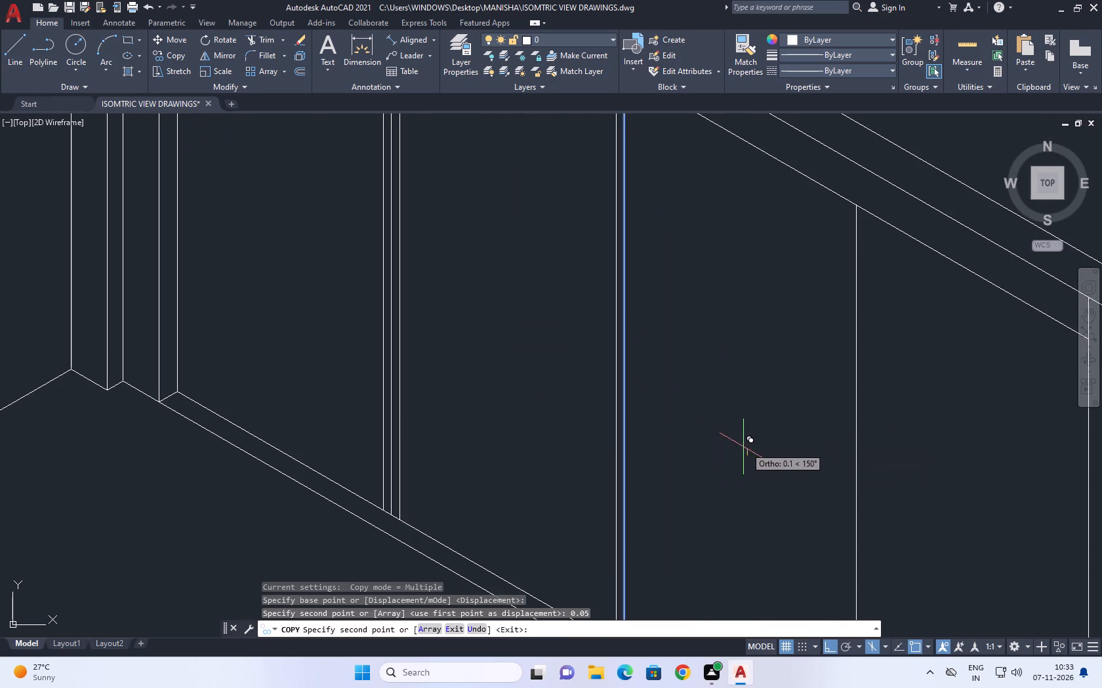
pyautogui.write('0.')
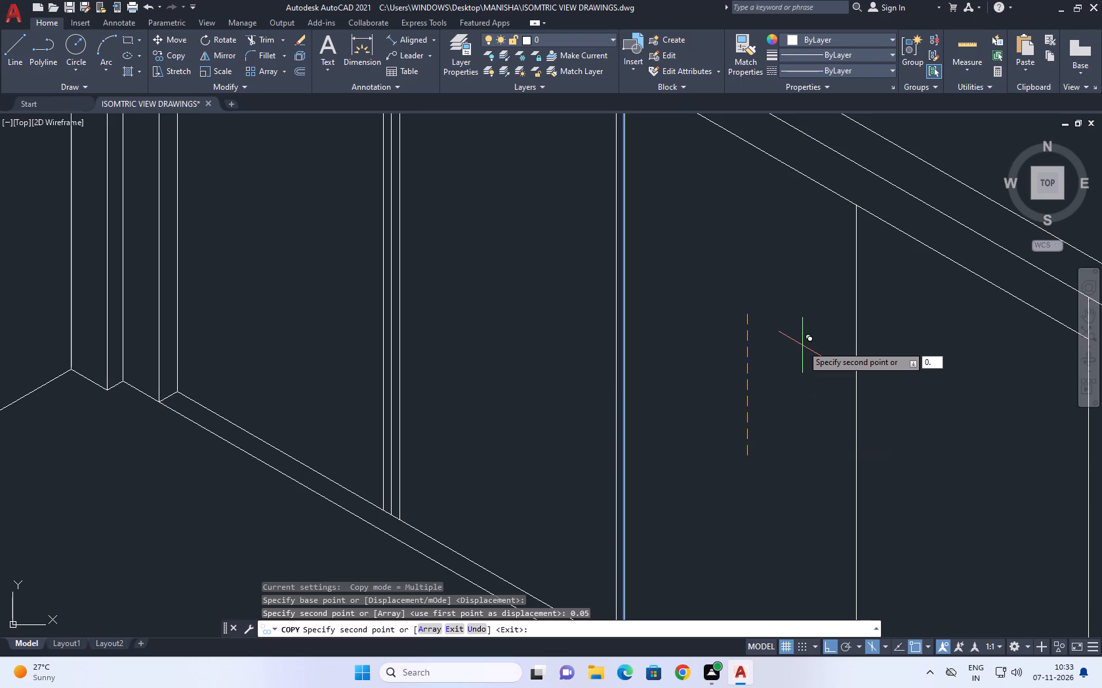
pyautogui.press('Escape')
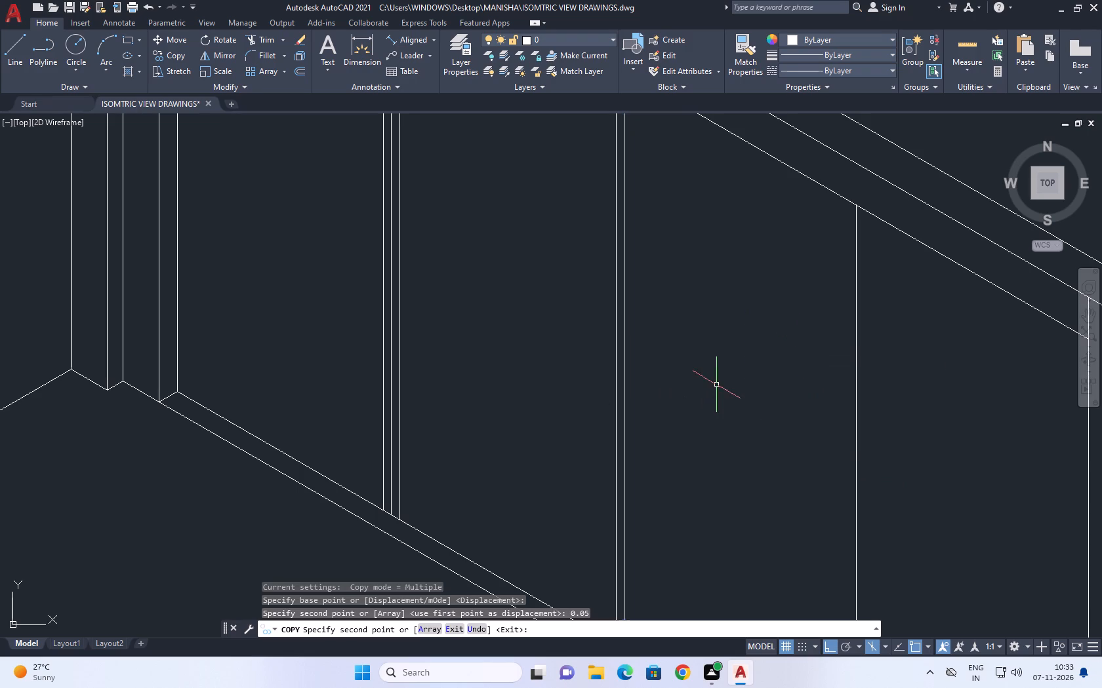
# Copy the middle panel divider 0.05 toward the entrance block along the wall direction.
pyautogui.click(623, 410)
pyautogui.moveTo(681, 406); pyautogui.dragTo(669, 405, button='middle')
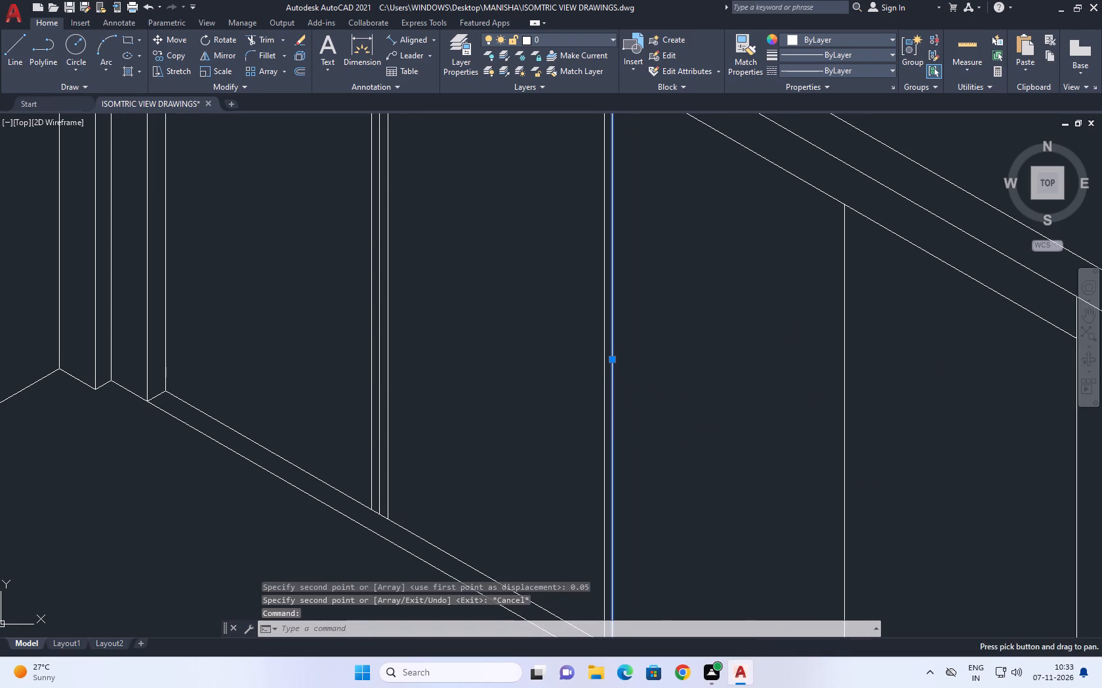
pyautogui.write('CO')
pyautogui.press('space')
pyautogui.click(668, 405)
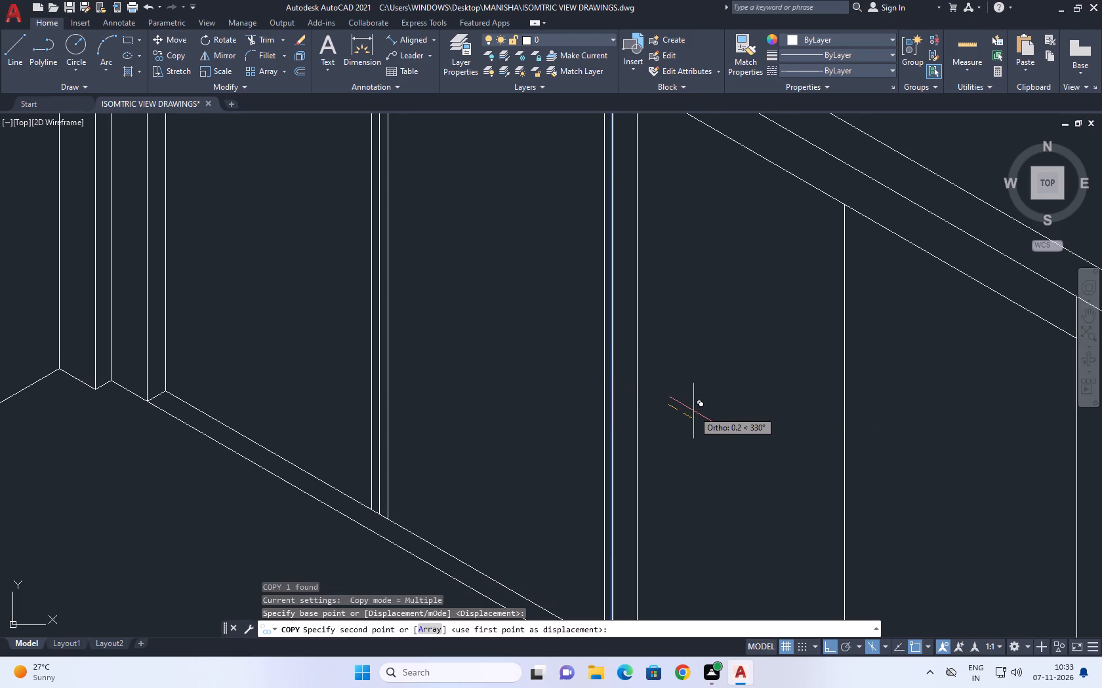
pyautogui.write('0.05')
pyautogui.press('Return')
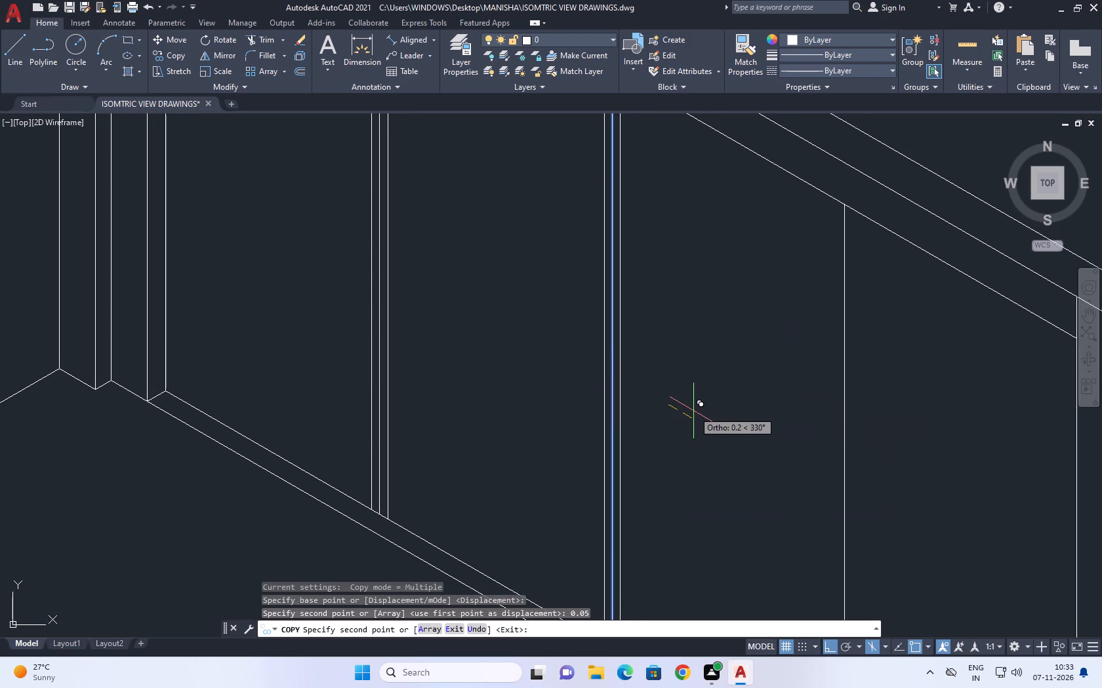
pyautogui.rightClick(694, 411)
pyautogui.click(738, 438)
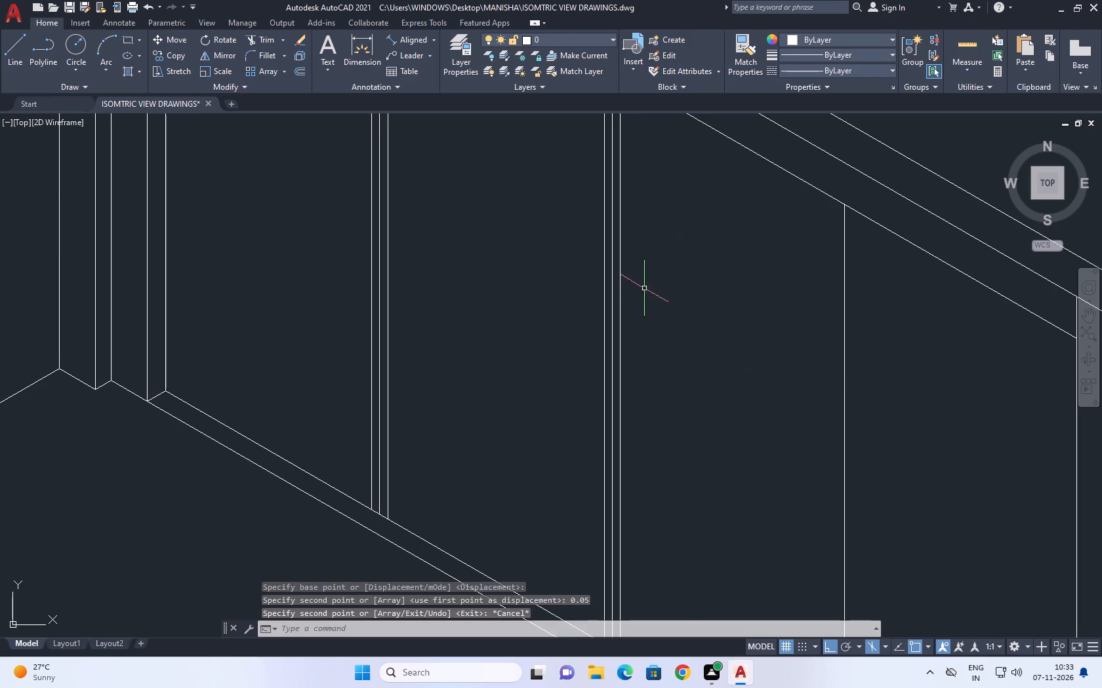
# Erase the original centre lines of the middle divider and the divider nearest the recess, keeping their offset copies.
pyautogui.click(611, 346)
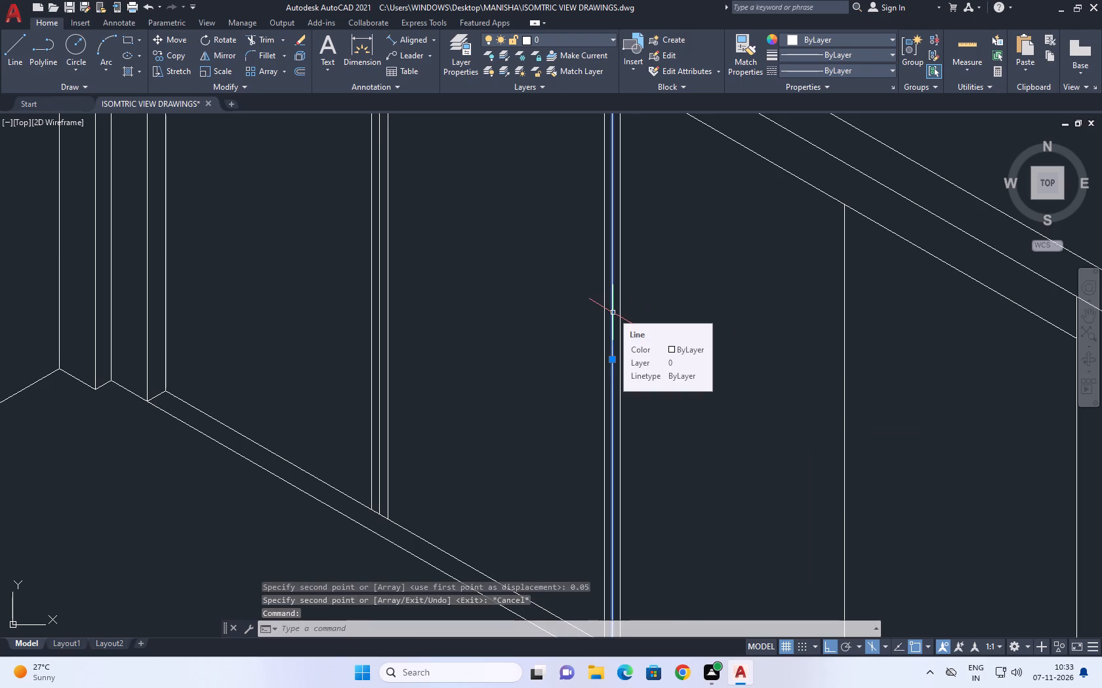
pyautogui.press('Delete')
pyautogui.scroll(-2, 645, 297)
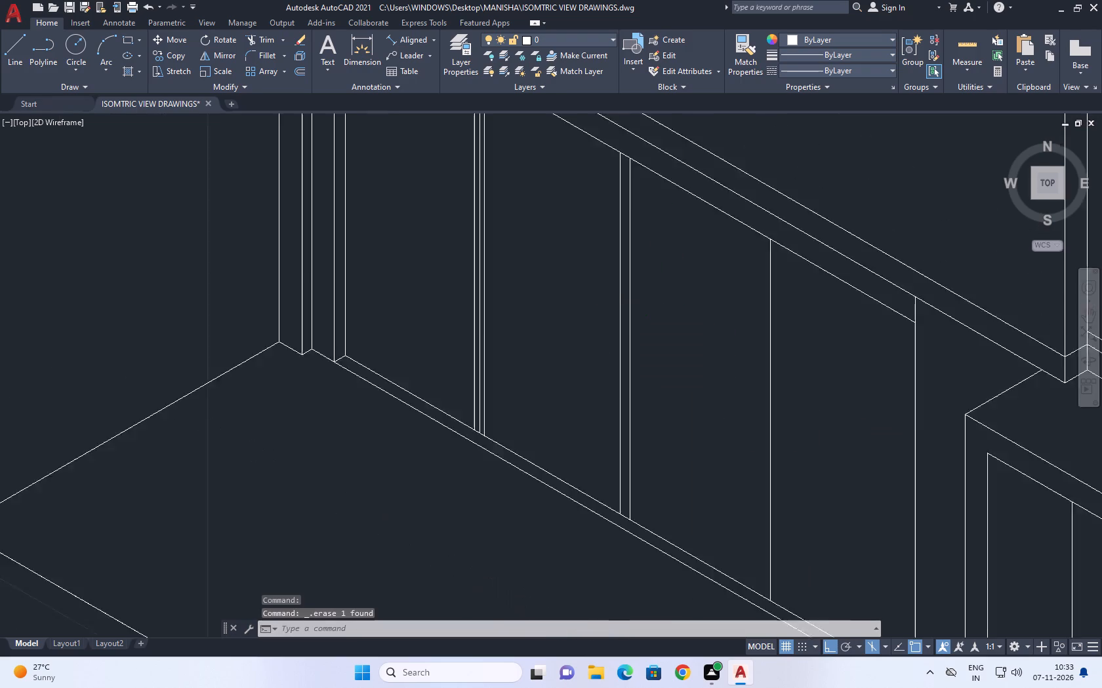
pyautogui.scroll(4, 558, 394)
pyautogui.click(498, 354)
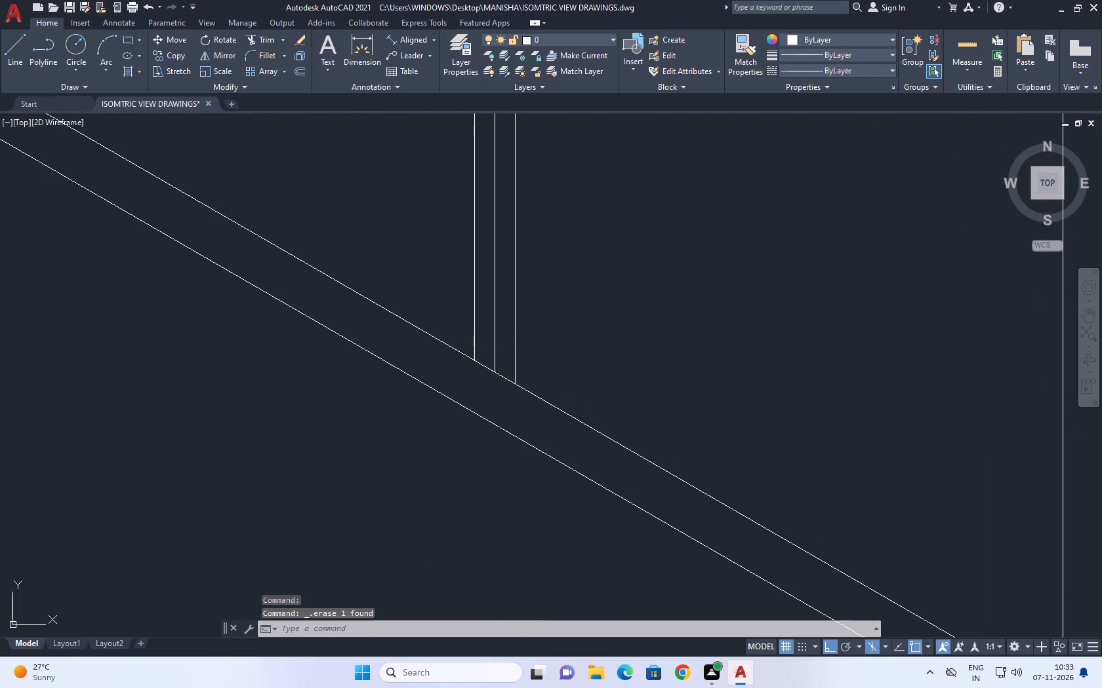
pyautogui.click(491, 343)
pyautogui.rightClick(574, 323)
pyautogui.click(596, 404)
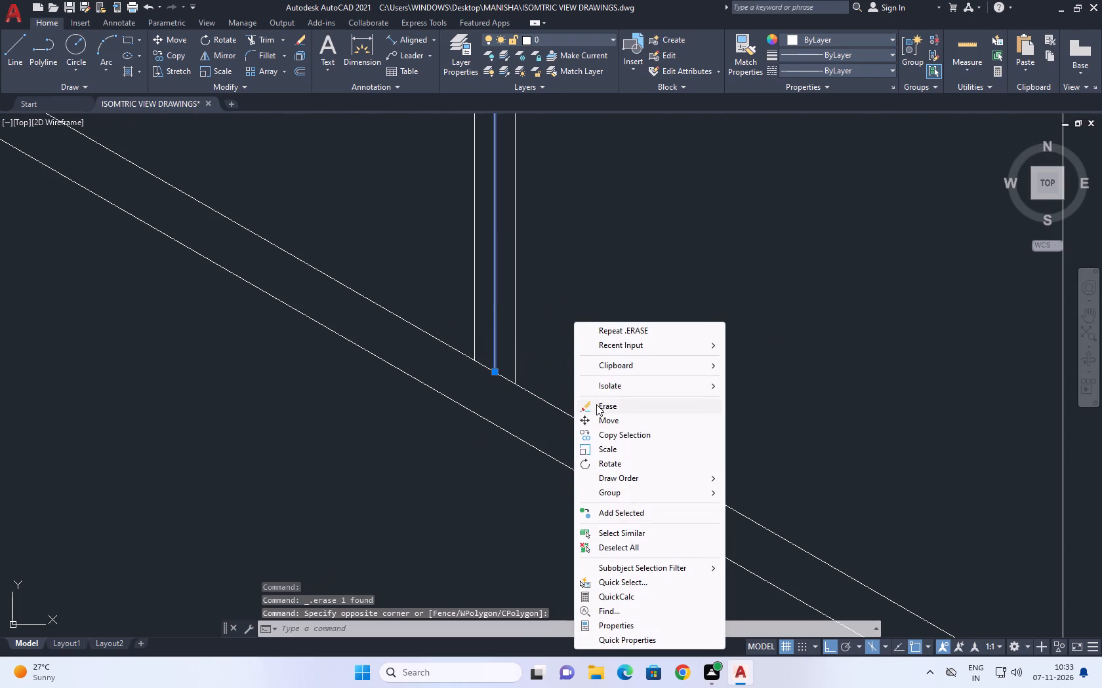
# Copy the third panel divider, nearest the entrance block, 0.05 to each side along the wall direction.
pyautogui.scroll(-3, 558, 345)
pyautogui.scroll(-2, 632, 339)
pyautogui.click(719, 333)
pyautogui.click(689, 326)
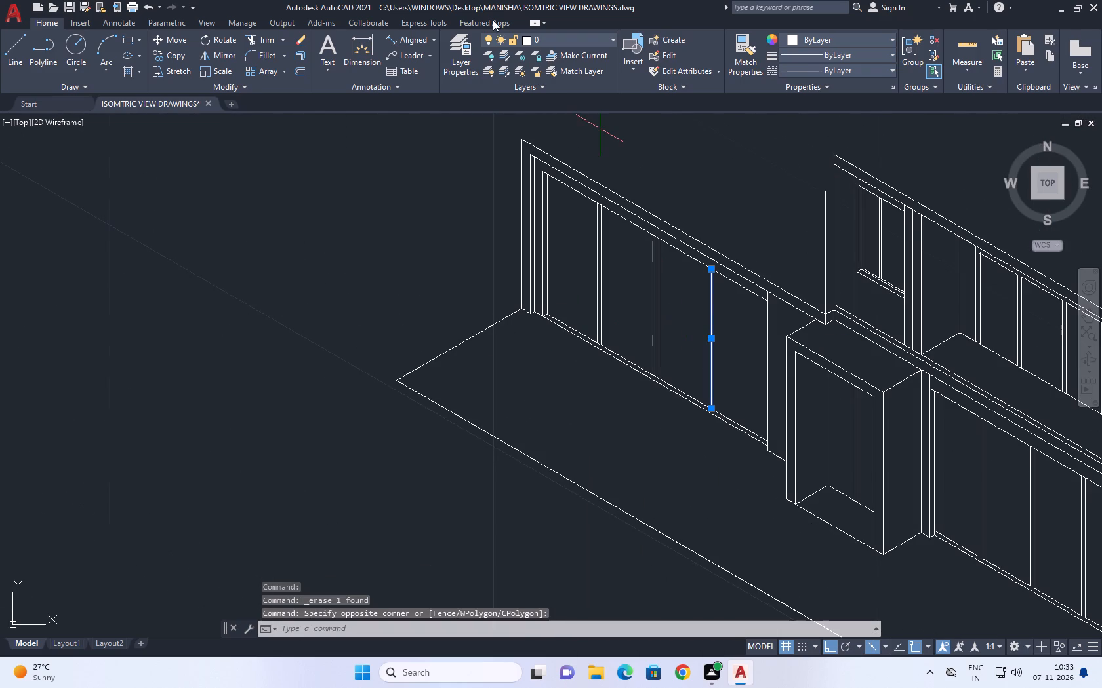
pyautogui.click(179, 61)
pyautogui.scroll(2, 725, 383)
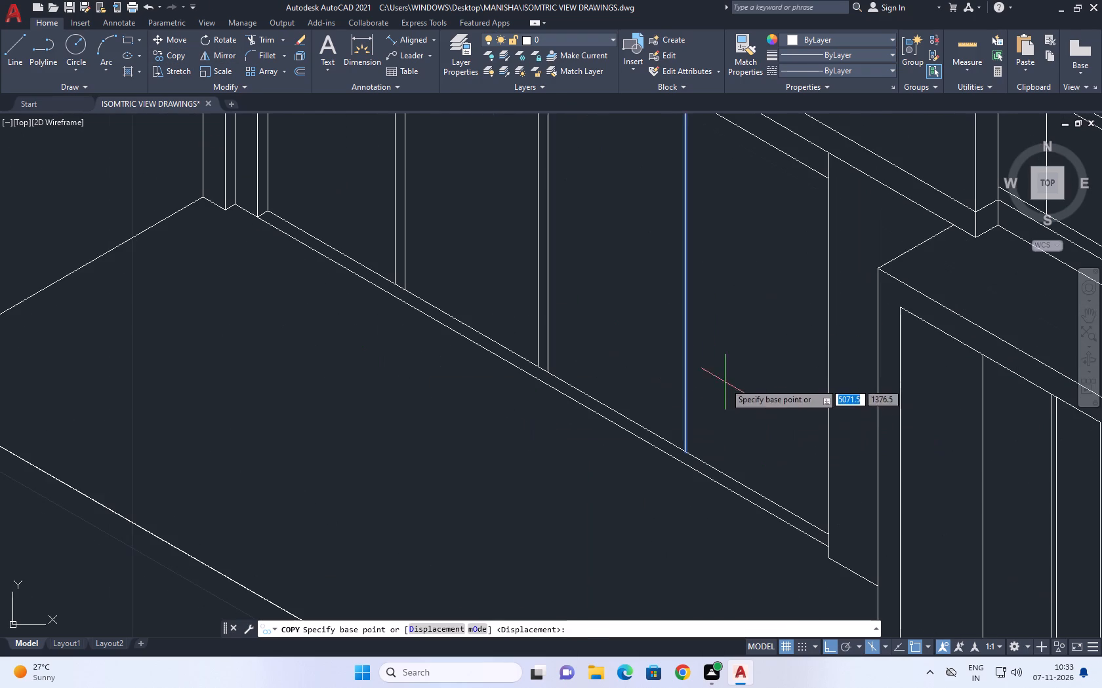
pyautogui.click(713, 406)
pyautogui.write('0.05')
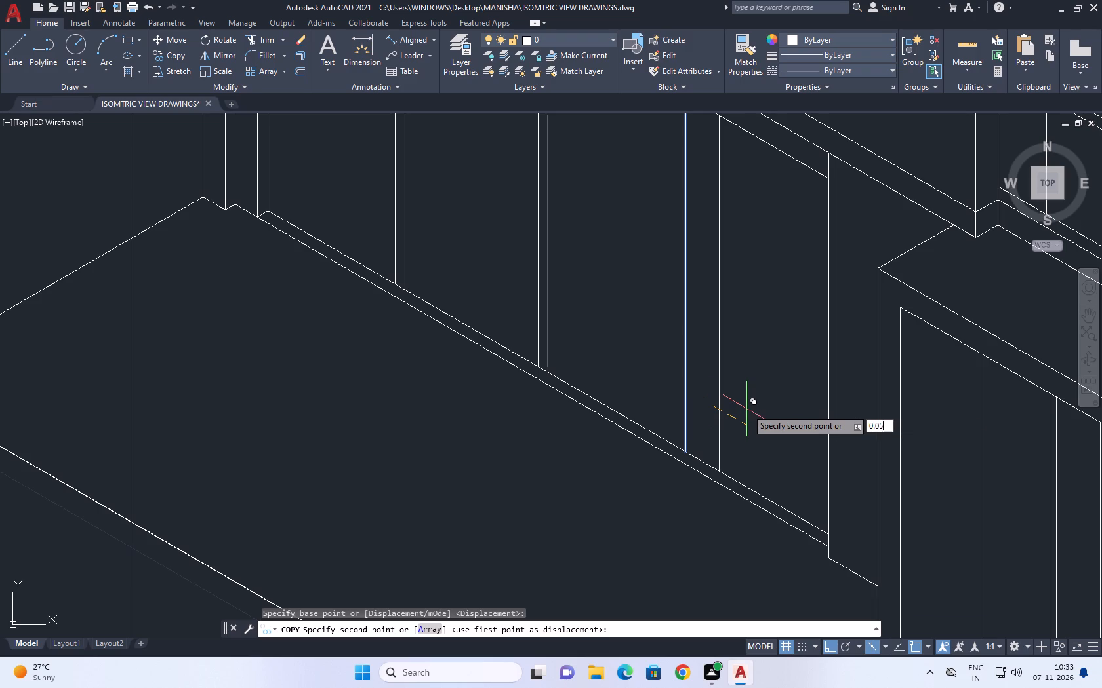
pyautogui.press('Return')
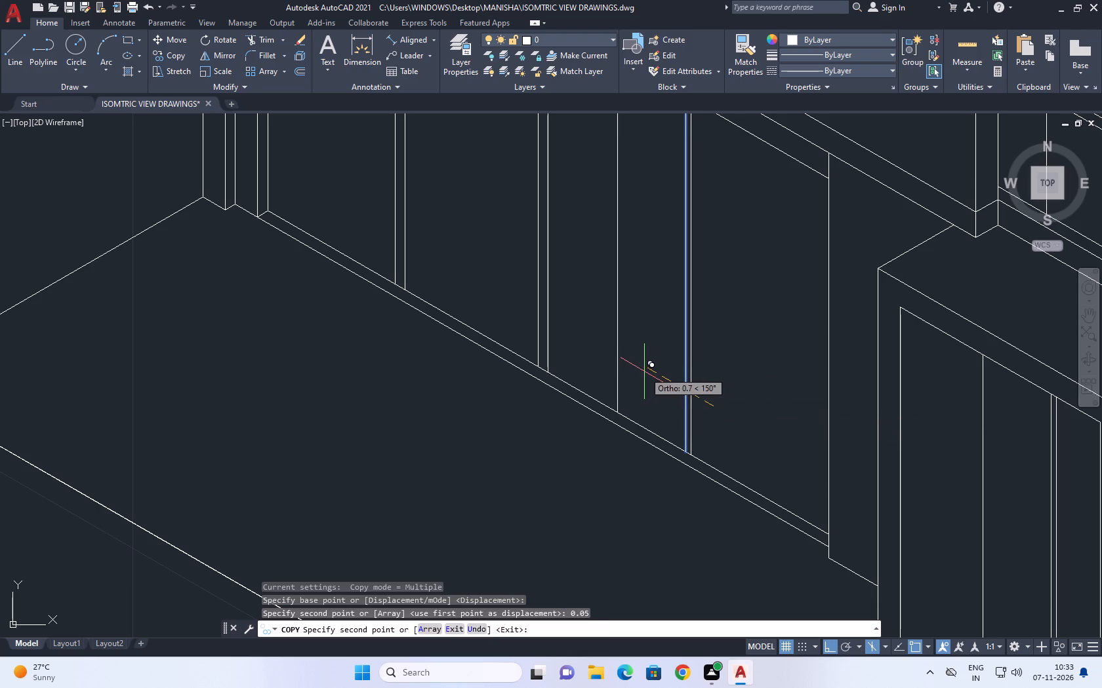
pyautogui.write('0.05')
pyautogui.press('Return')
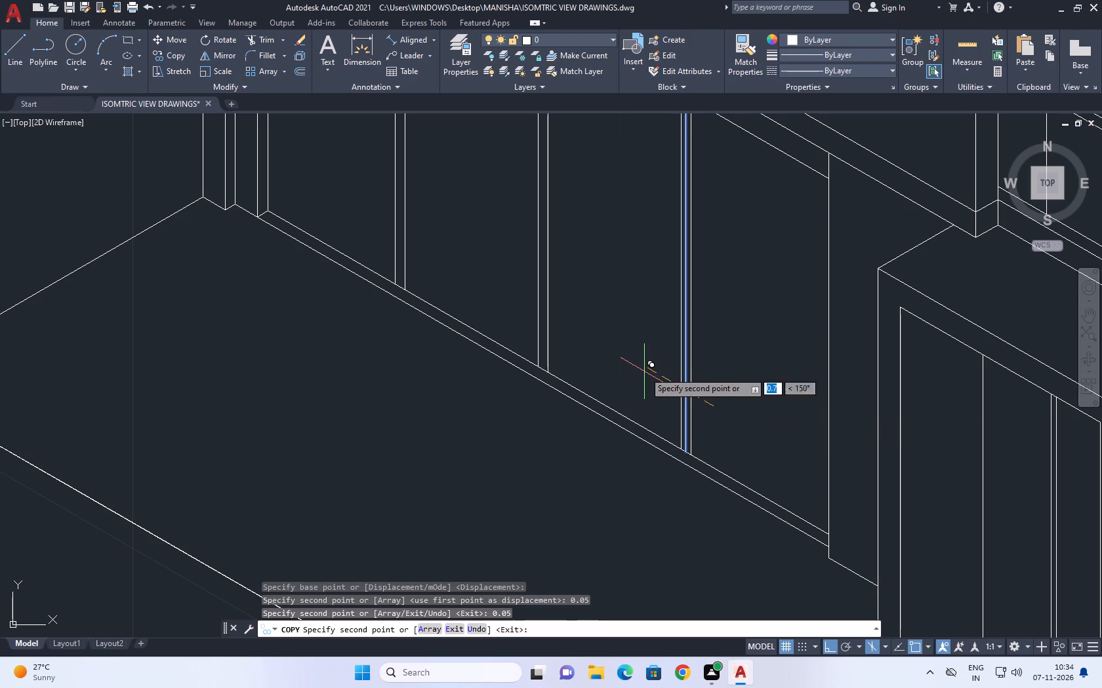
pyautogui.rightClick(756, 398)
pyautogui.click(806, 417)
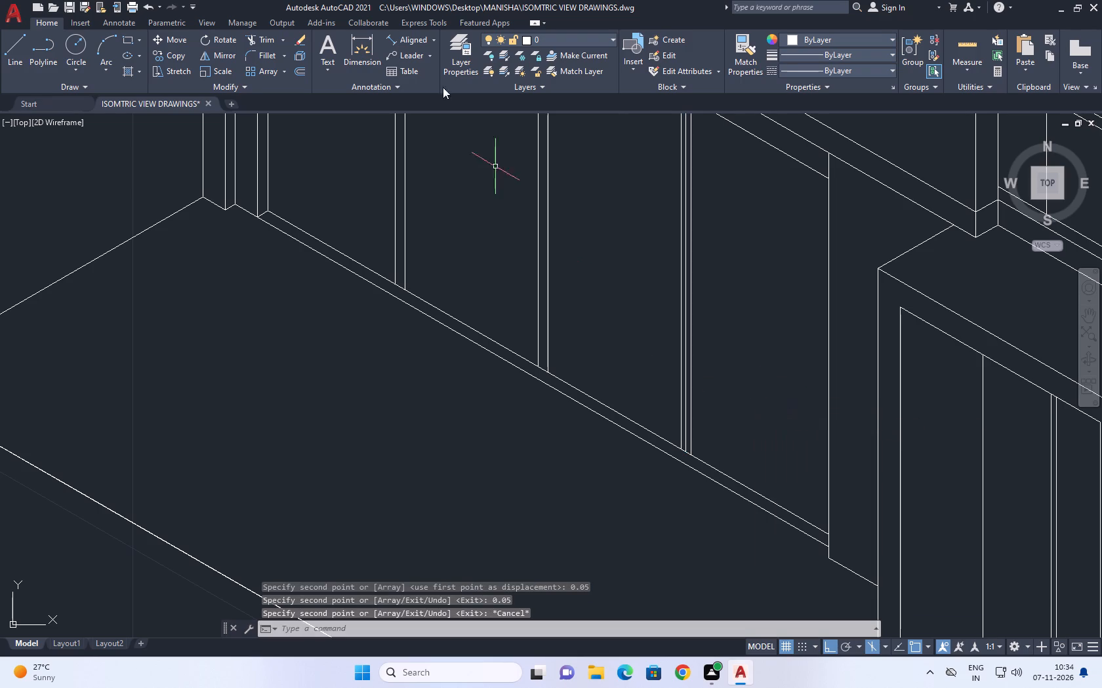
# Remove the original centre line between the third divider's two offset copies with Trim.
pyautogui.click(266, 40)
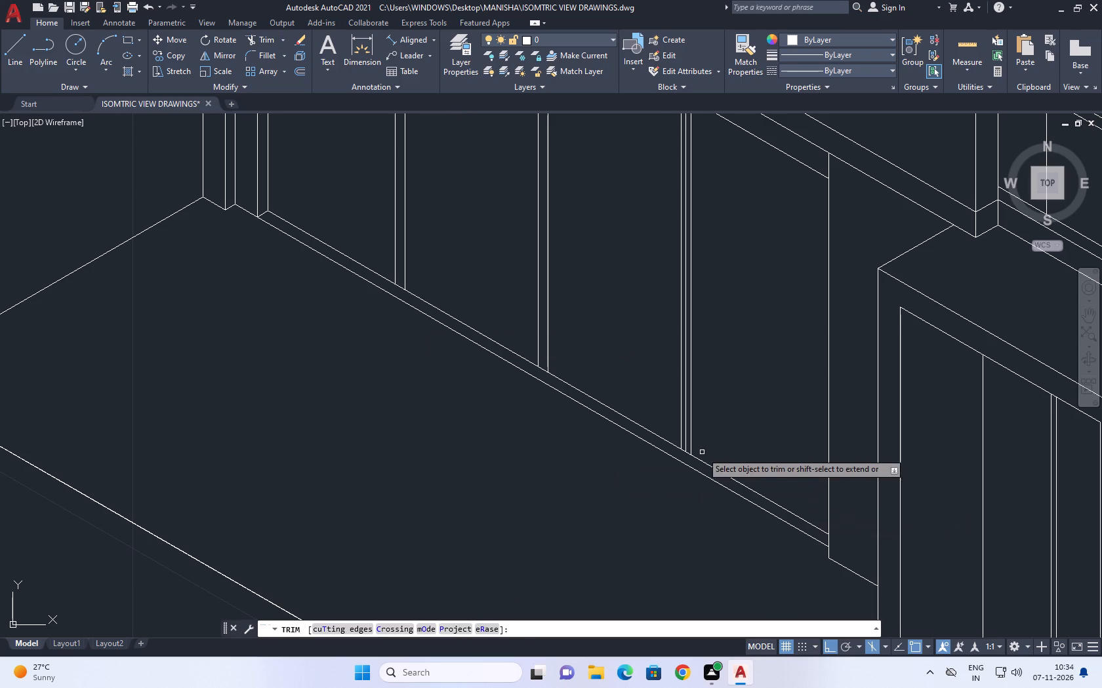
pyautogui.scroll(2, 685, 451)
pyautogui.click(684, 433)
pyautogui.scroll(-4, 718, 439)
pyautogui.rightClick(741, 379)
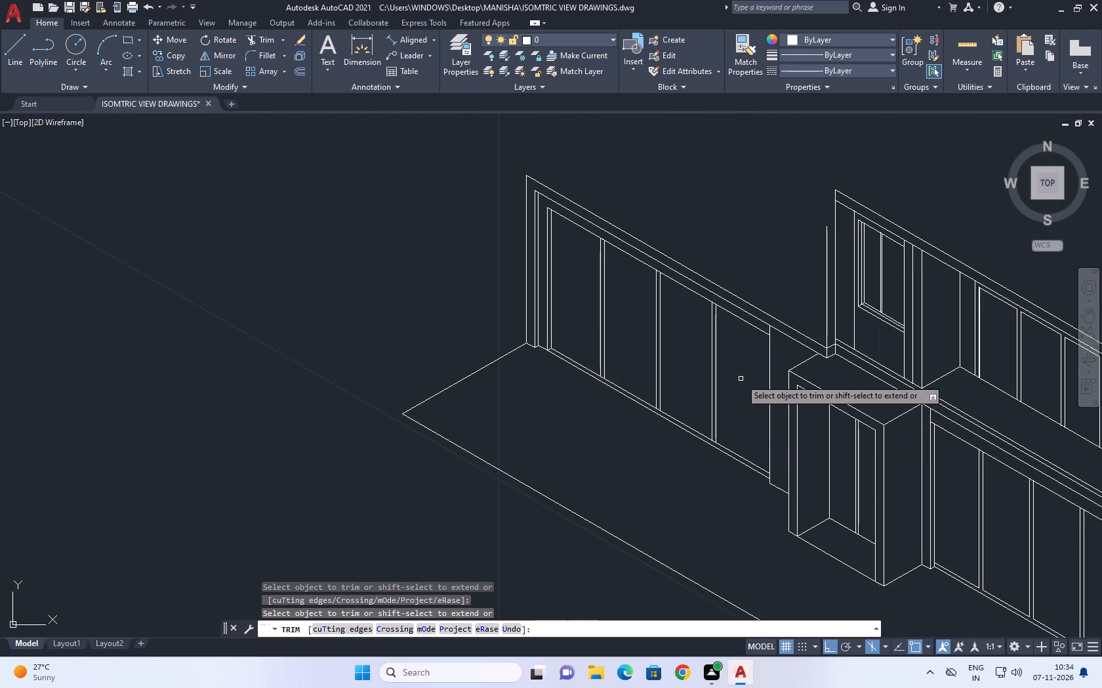
pyautogui.click(763, 404)
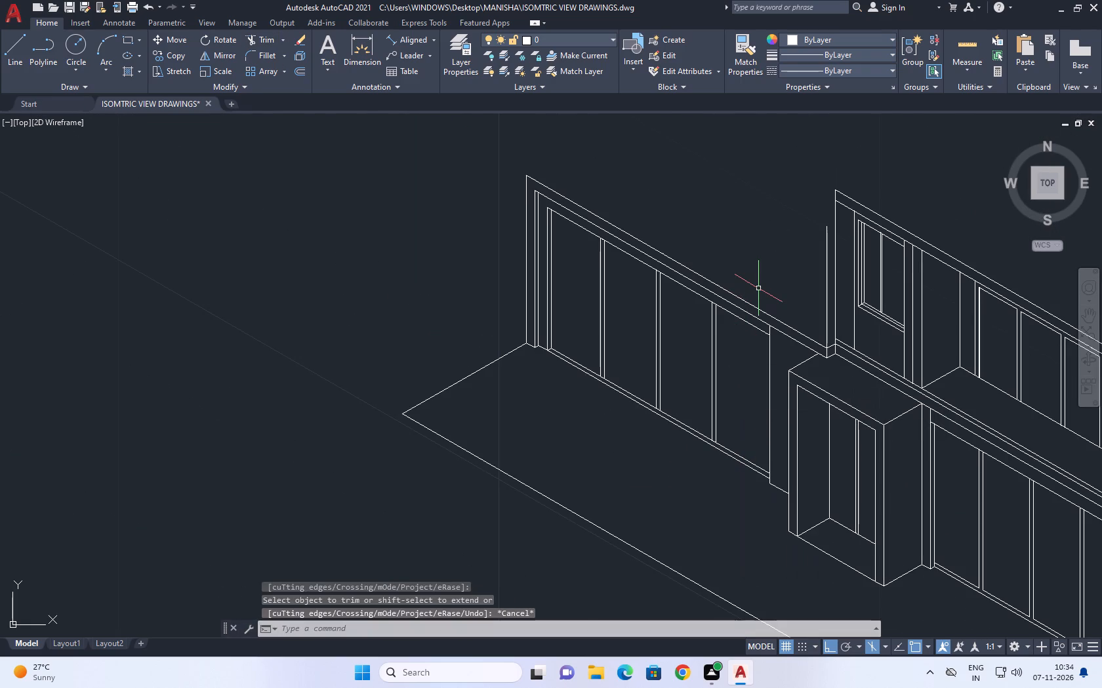
# Trim the opening's inner base line between the two mullion lines of each of the three dividers.
pyautogui.moveTo(765, 298); pyautogui.dragTo(779, 328, button='middle')
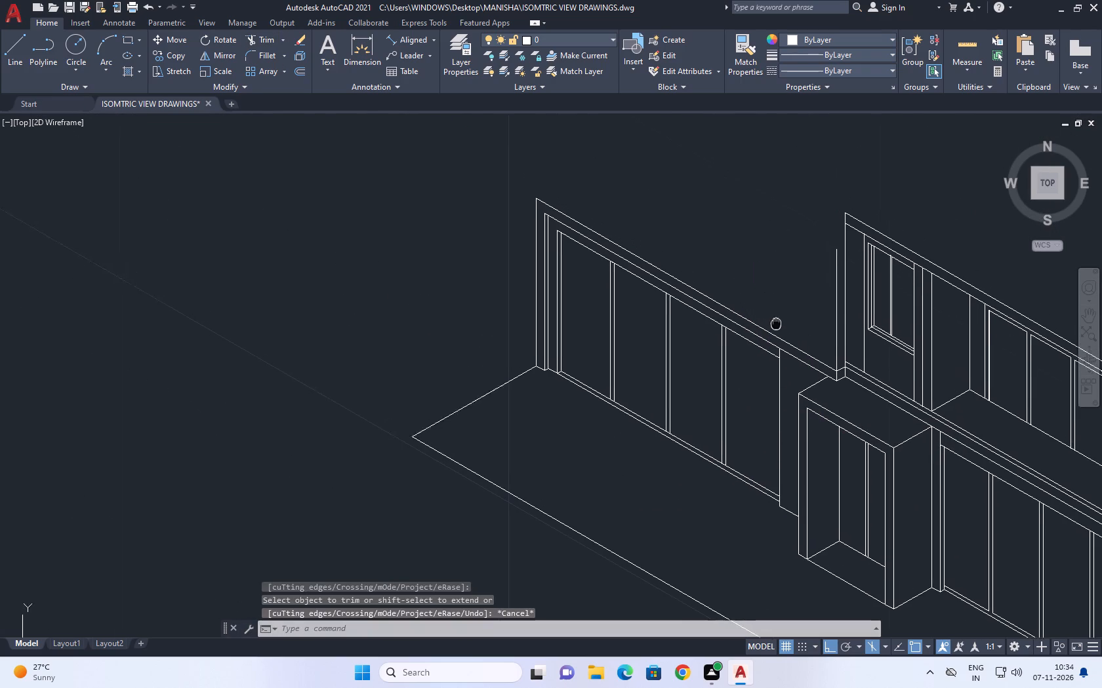
pyautogui.moveTo(779, 328); pyautogui.dragTo(782, 334, button='middle')
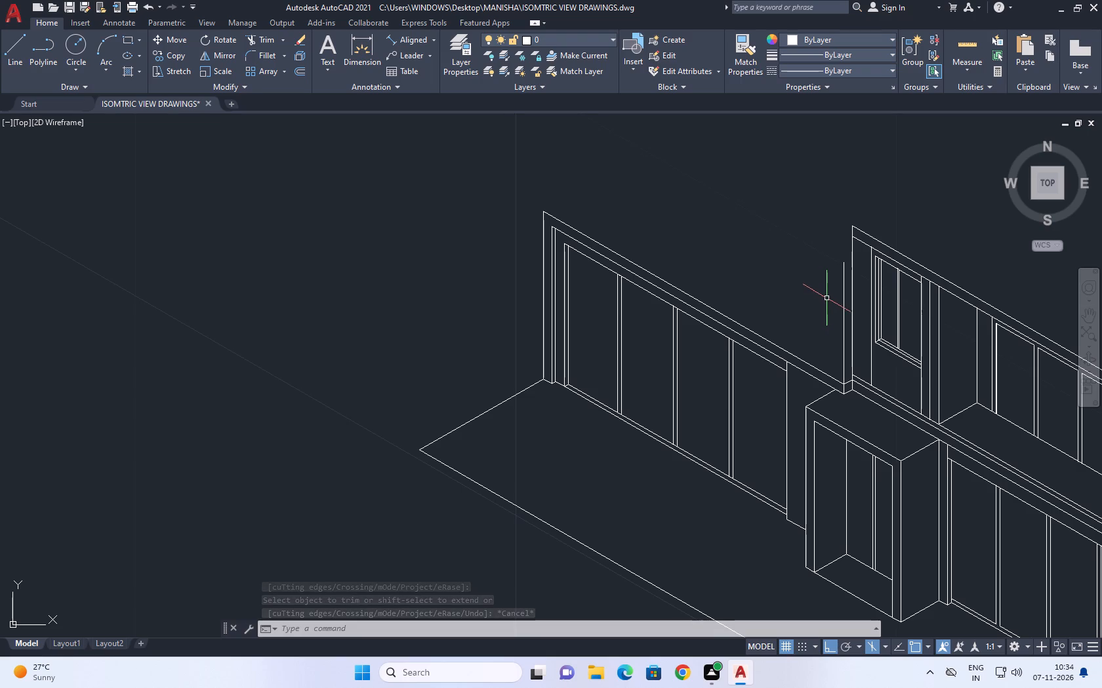
pyautogui.click(266, 39)
pyautogui.scroll(3, 725, 487)
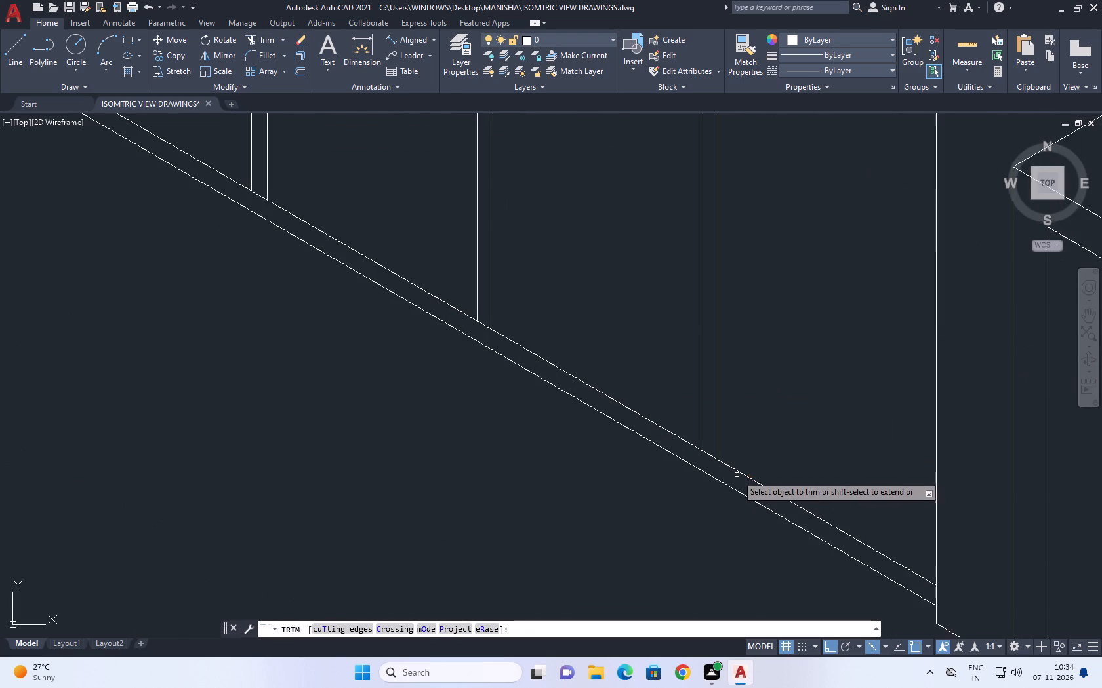
pyautogui.scroll(1, 737, 475)
pyautogui.click(700, 450)
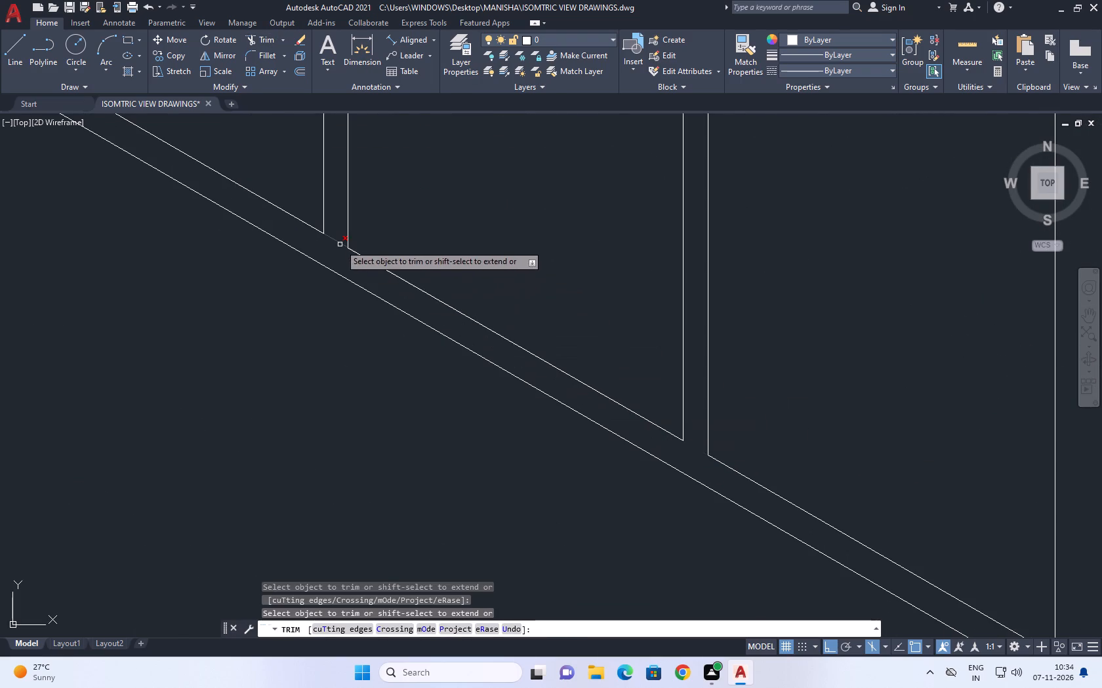
pyautogui.click(340, 244)
pyautogui.scroll(-4, 696, 457)
pyautogui.scroll(5, 571, 402)
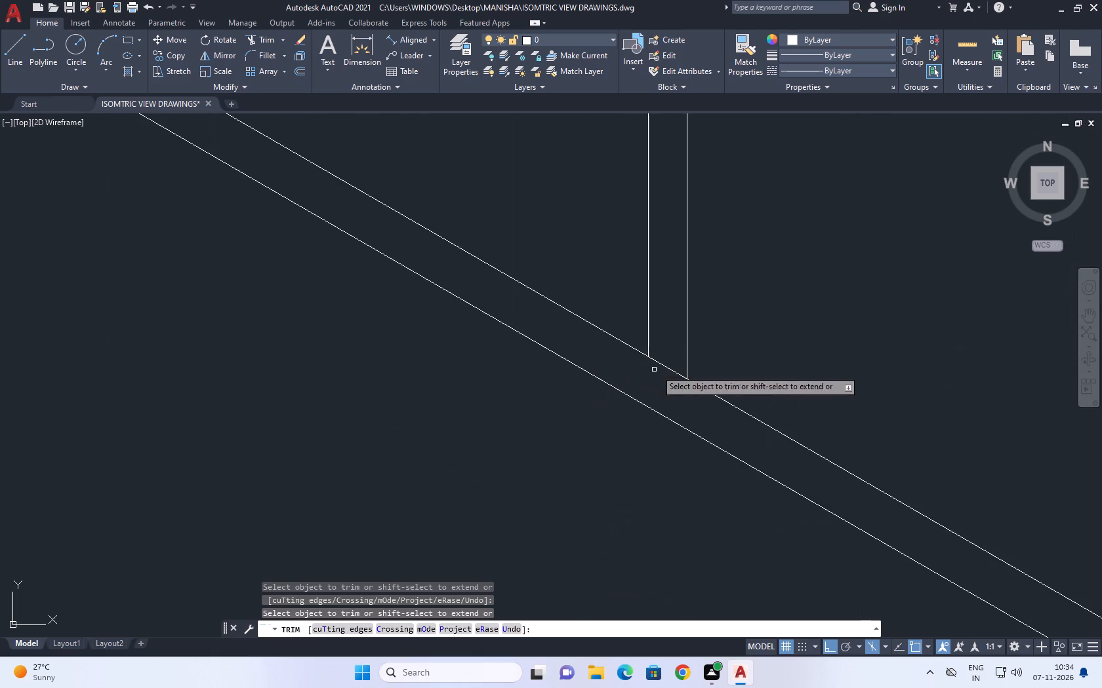
pyautogui.click(663, 366)
pyautogui.scroll(-3, 660, 396)
pyautogui.moveTo(753, 271); pyautogui.dragTo(720, 305, button='middle')
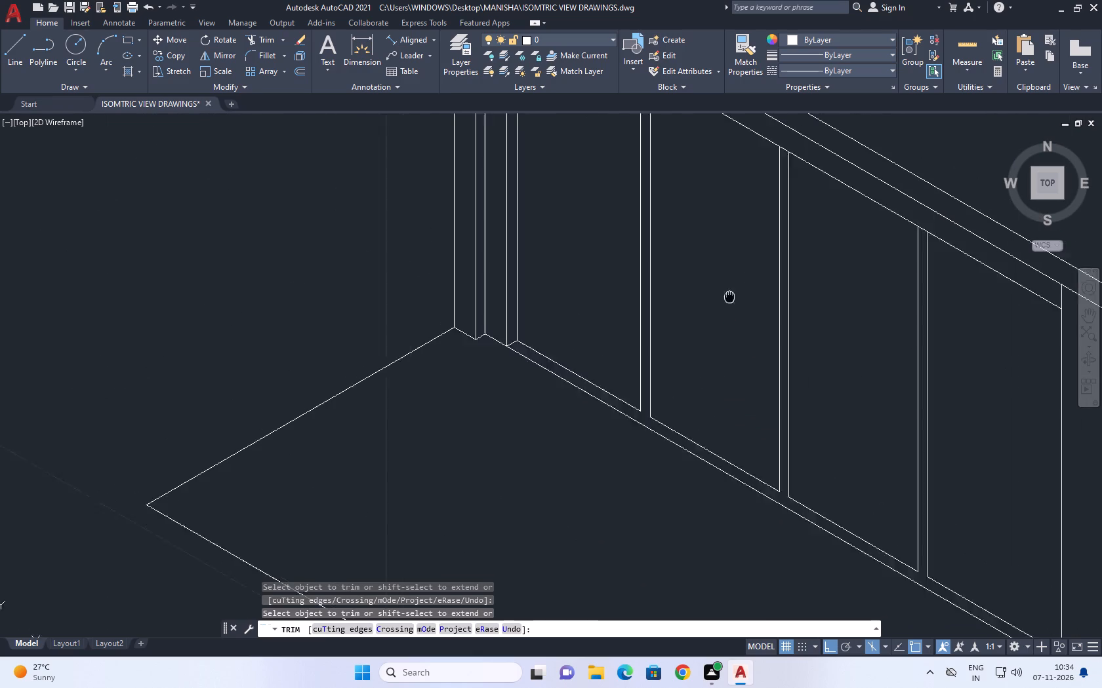
pyautogui.moveTo(720, 305); pyautogui.dragTo(535, 440, button='middle')
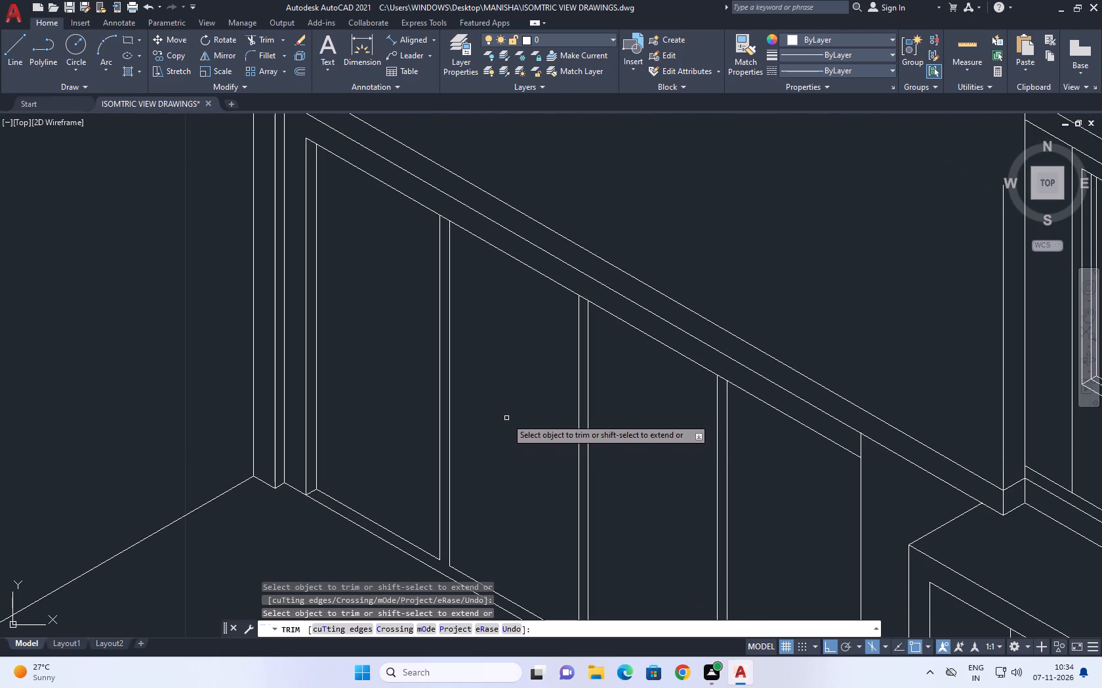
pyautogui.rightClick(651, 412)
pyautogui.click(693, 432)
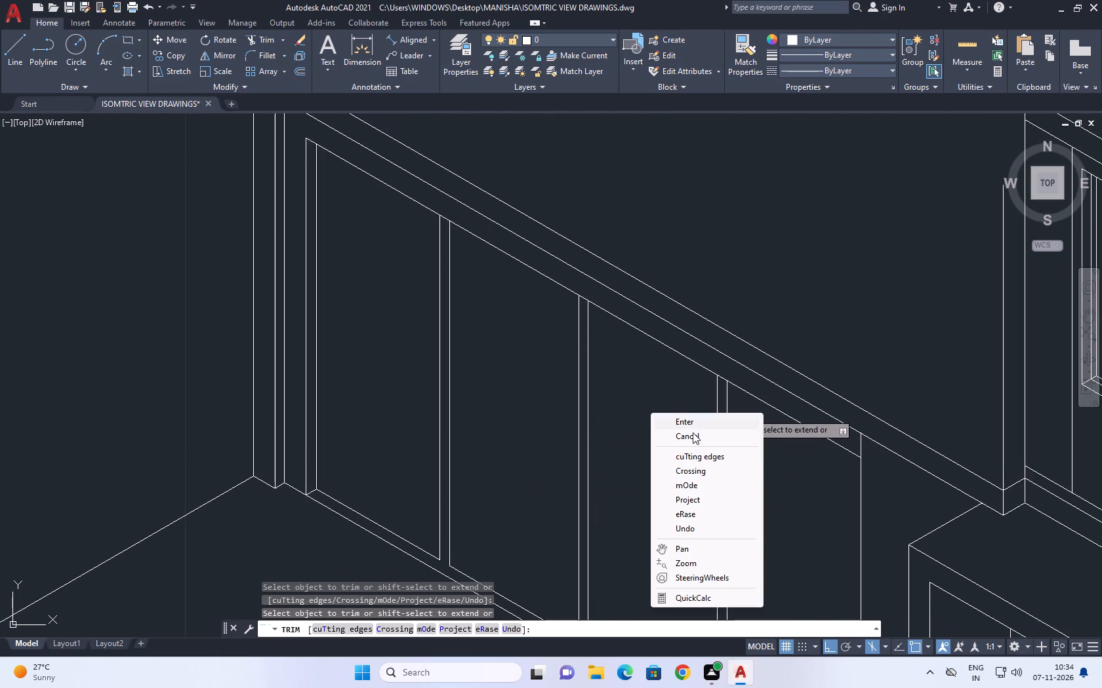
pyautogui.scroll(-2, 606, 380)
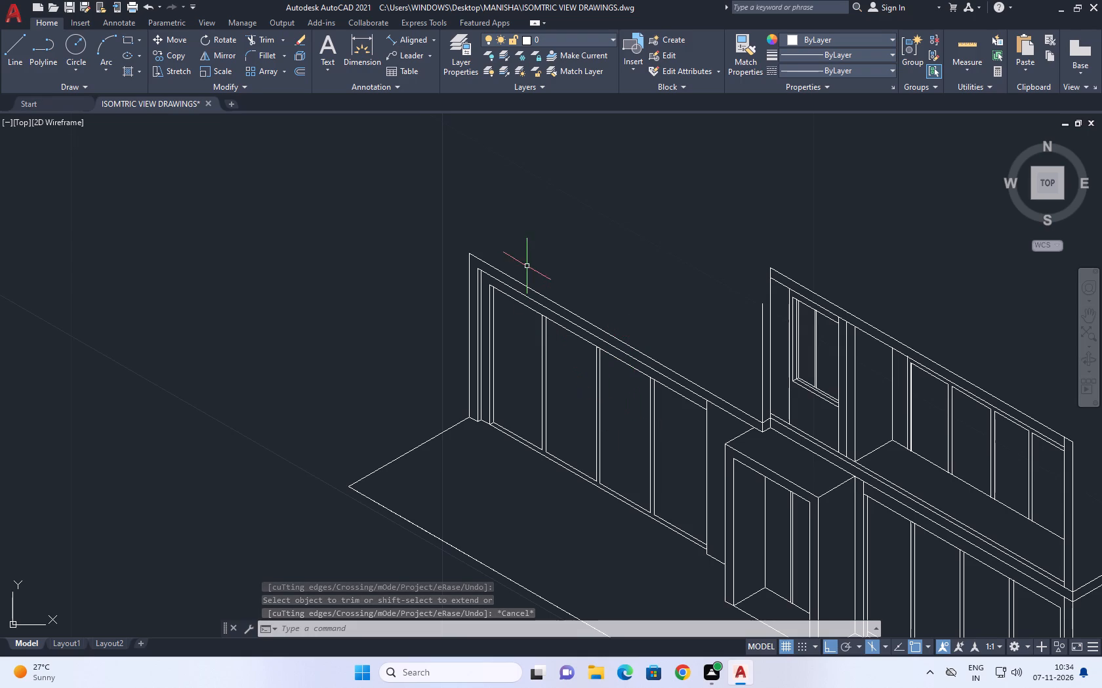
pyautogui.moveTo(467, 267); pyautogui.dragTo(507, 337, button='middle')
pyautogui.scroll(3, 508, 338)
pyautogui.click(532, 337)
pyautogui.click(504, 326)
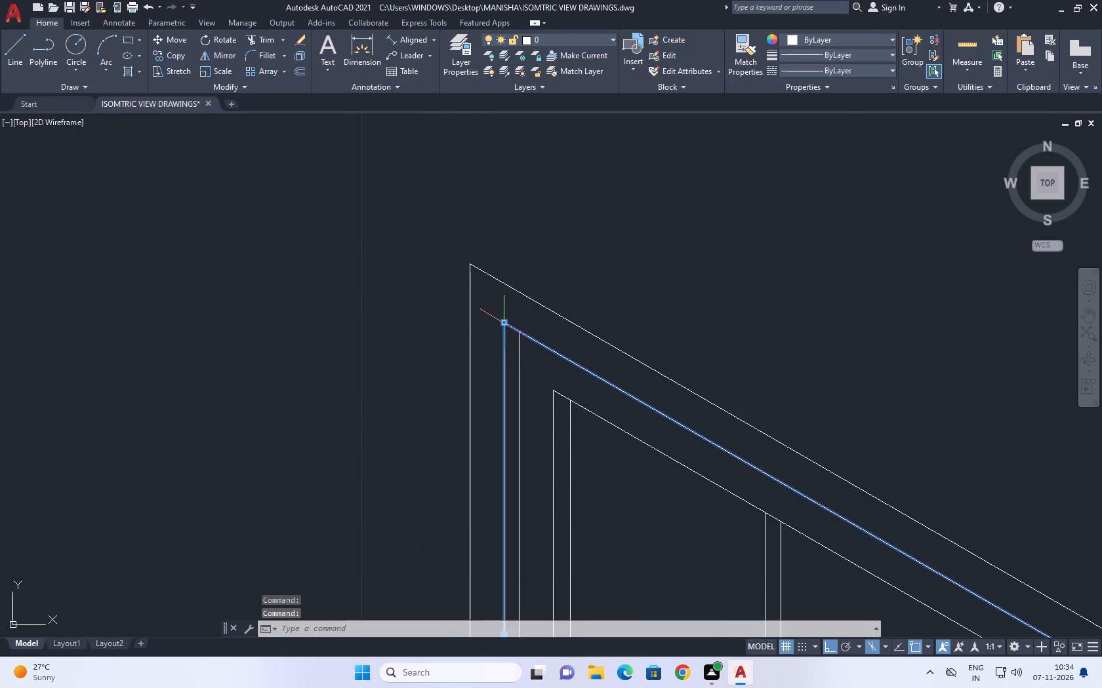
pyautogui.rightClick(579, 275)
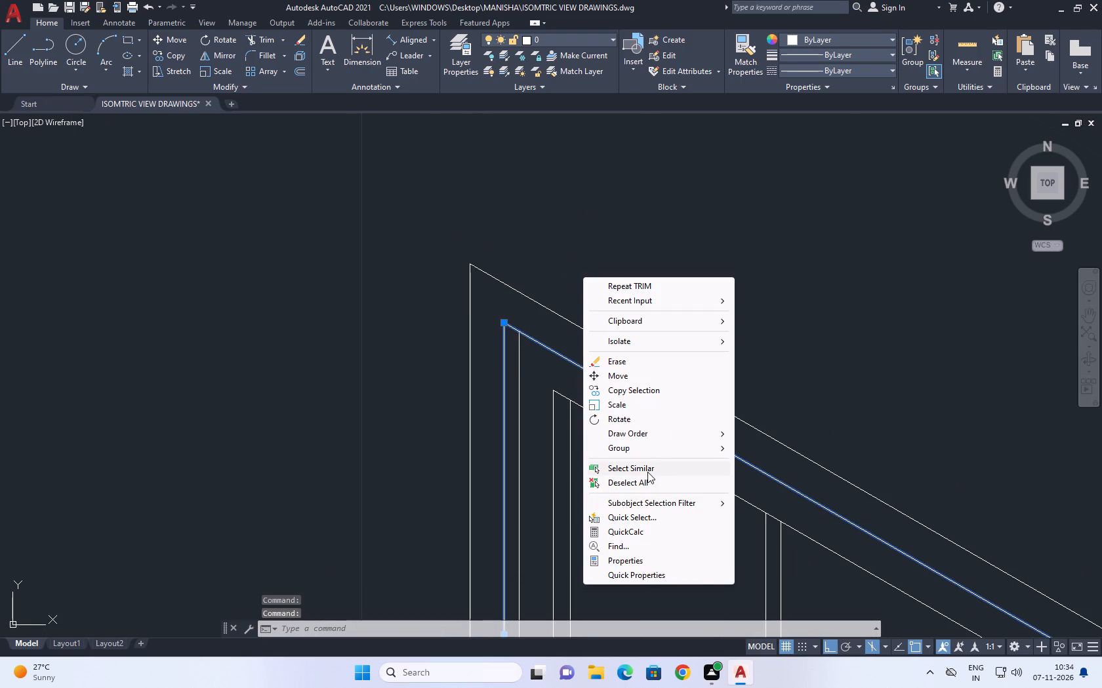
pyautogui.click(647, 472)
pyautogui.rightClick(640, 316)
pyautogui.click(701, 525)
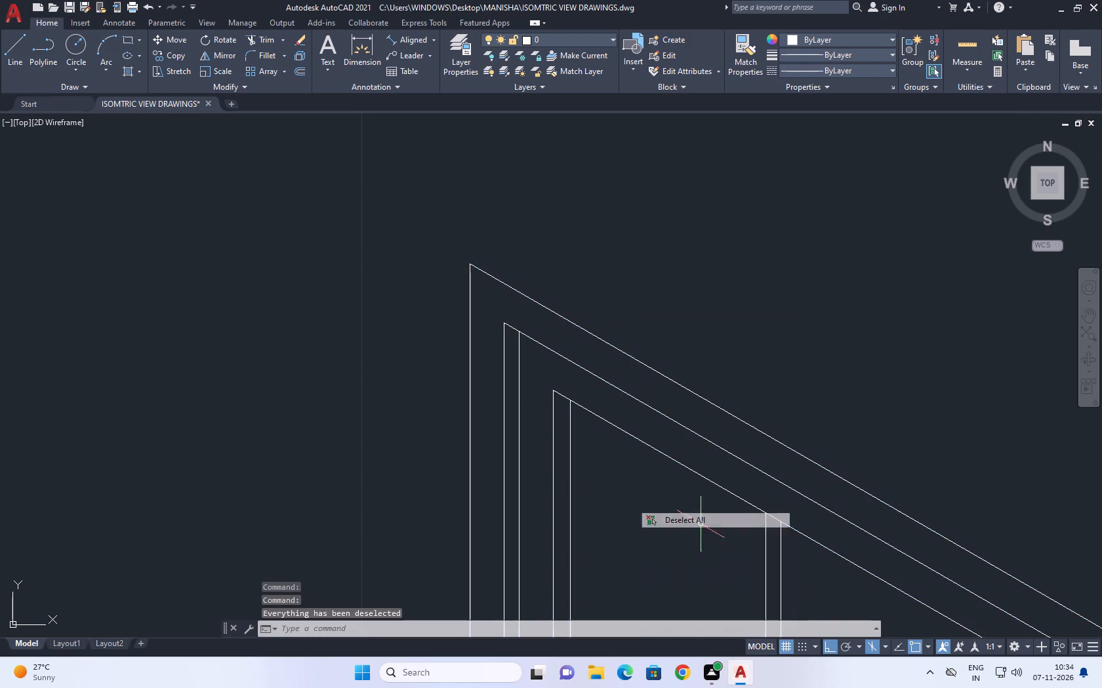
# Extend the lower line of the far wall's top band to the wall's outer vertical corner edge.
pyautogui.write('EX')
pyautogui.press('space')
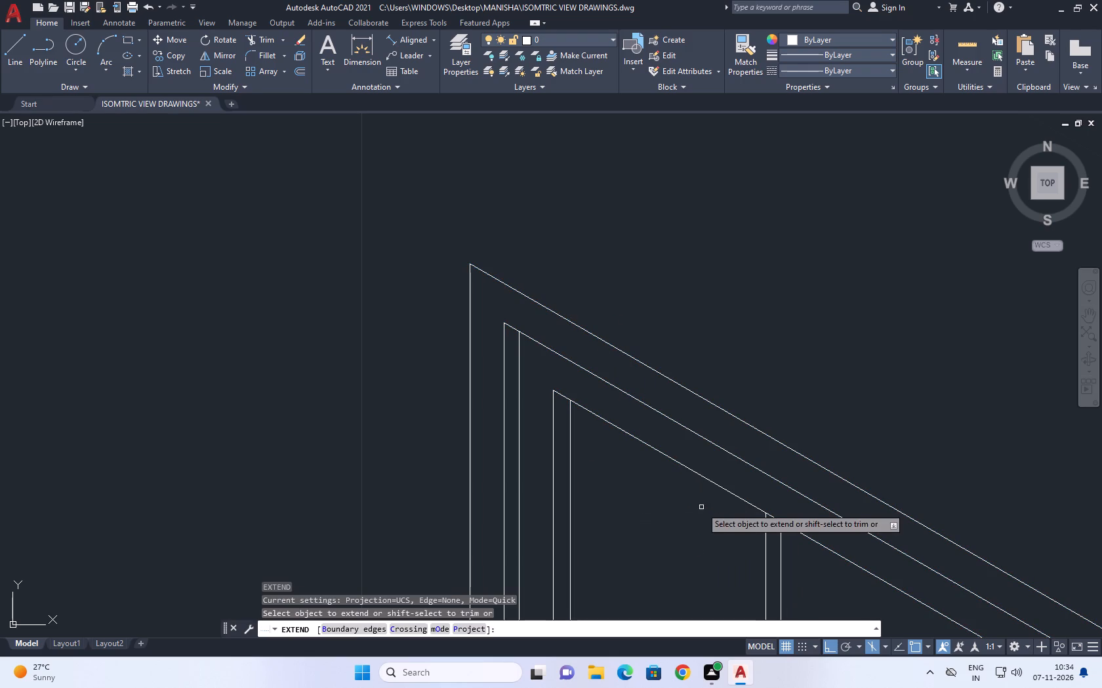
pyautogui.click(656, 412)
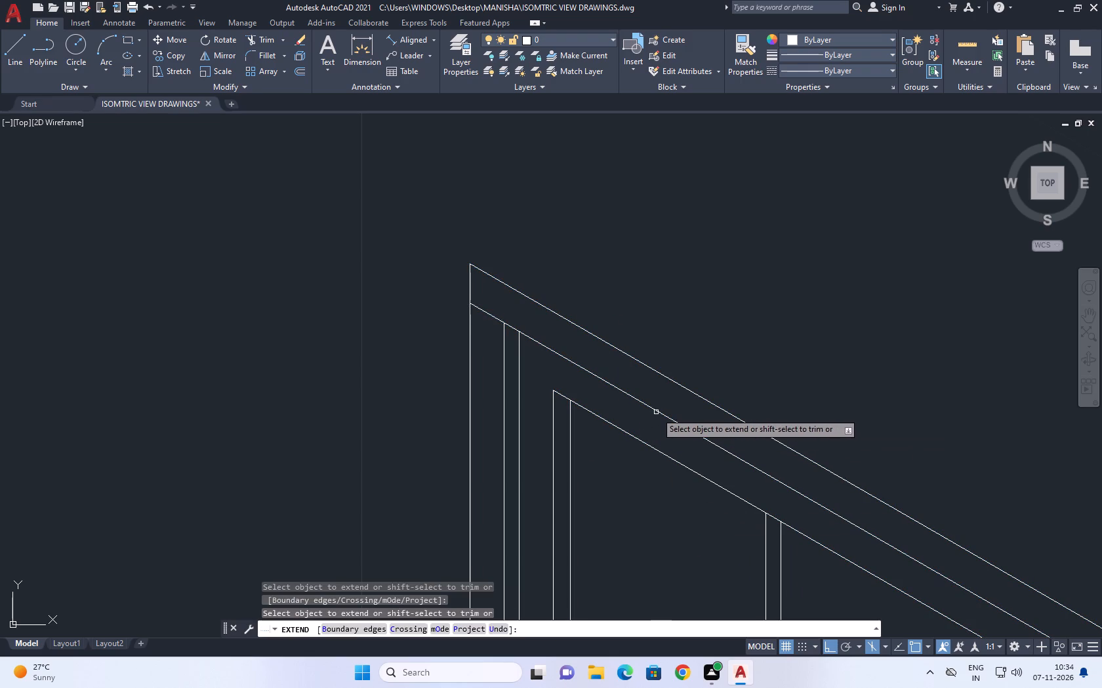
pyautogui.rightClick(694, 295)
pyautogui.click(728, 318)
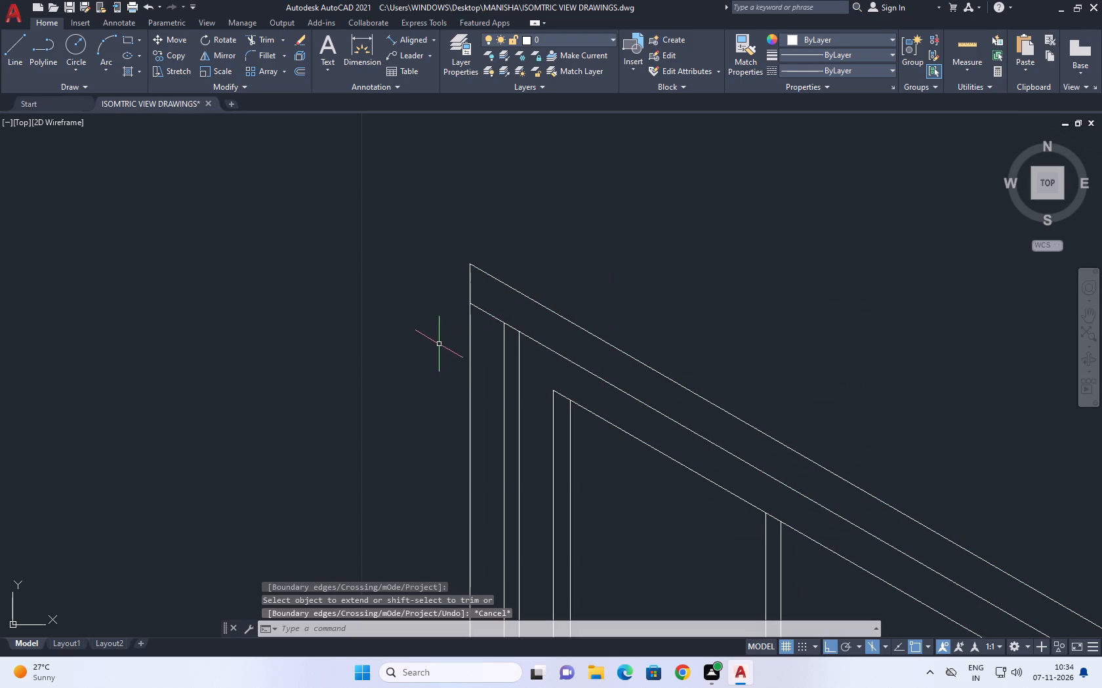
# Copy the free-standing vertical line above the entrance block 0.226 along the far wall's top edge, away from the upper storey.
pyautogui.scroll(-1, 427, 340)
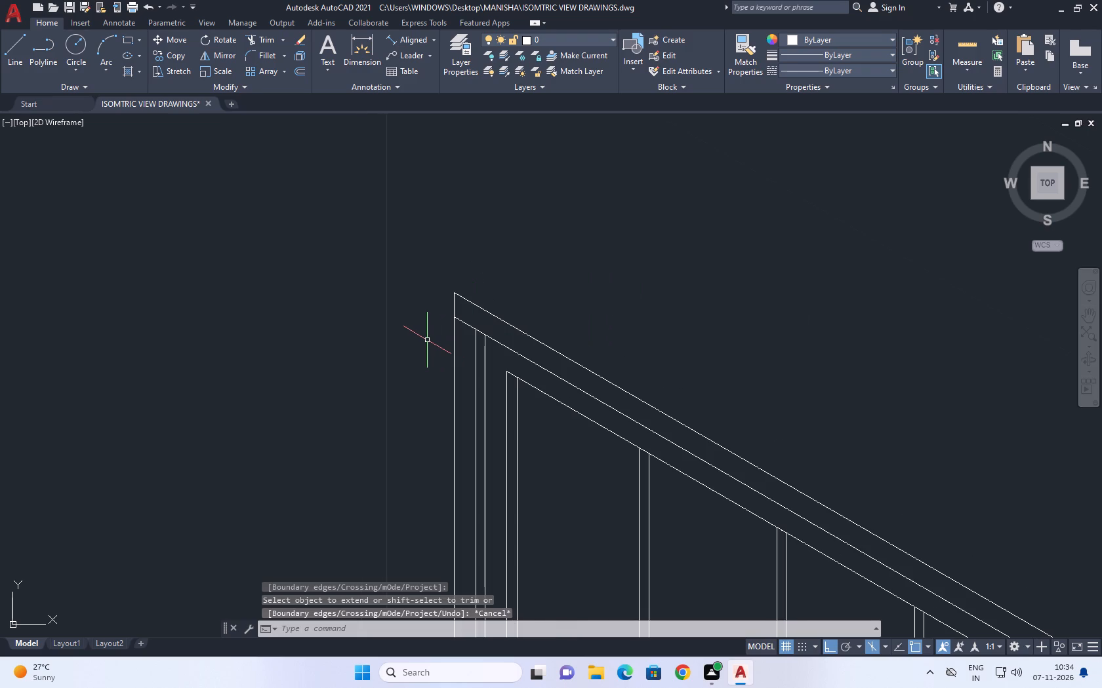
pyautogui.scroll(-3, 572, 385)
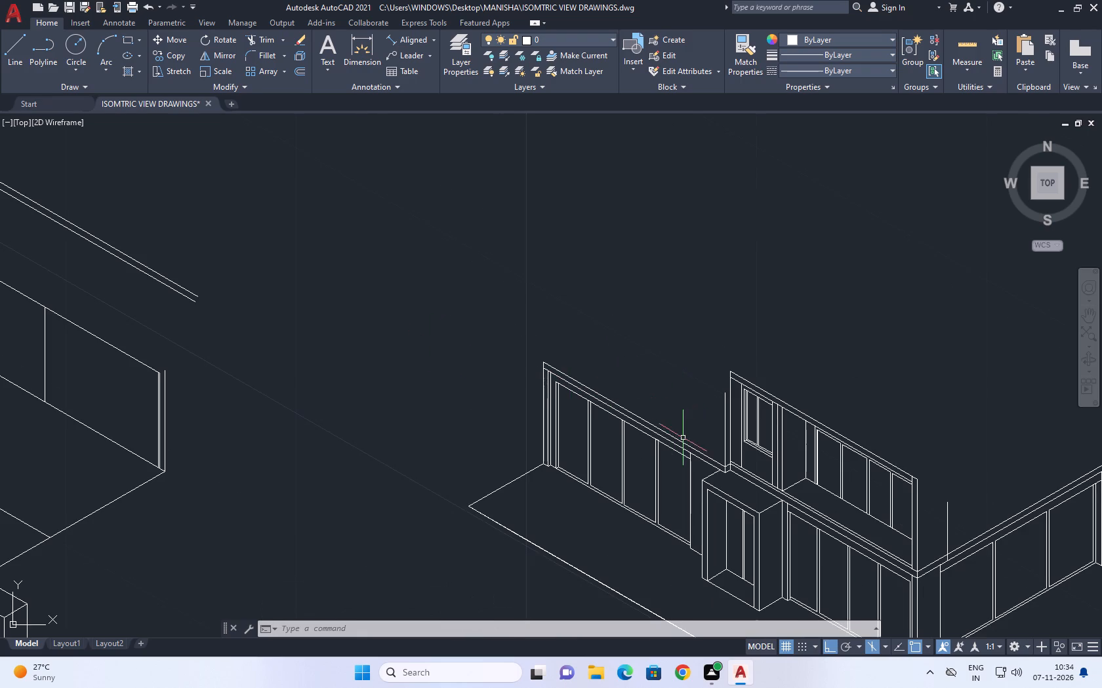
pyautogui.scroll(2, 708, 460)
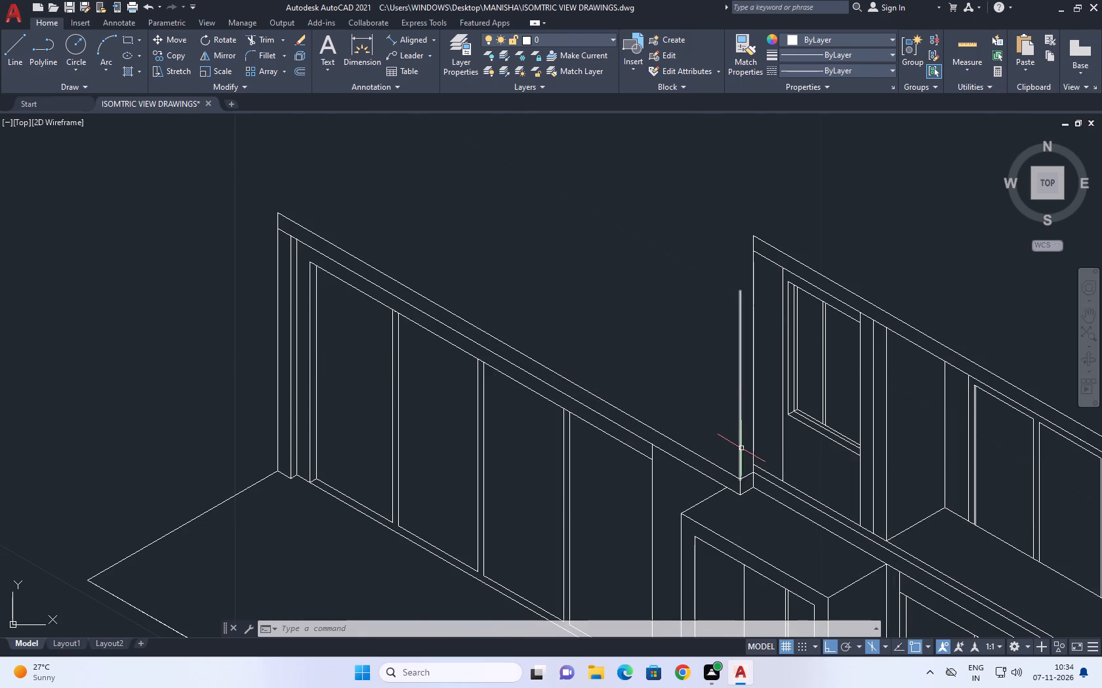
pyautogui.click(741, 448)
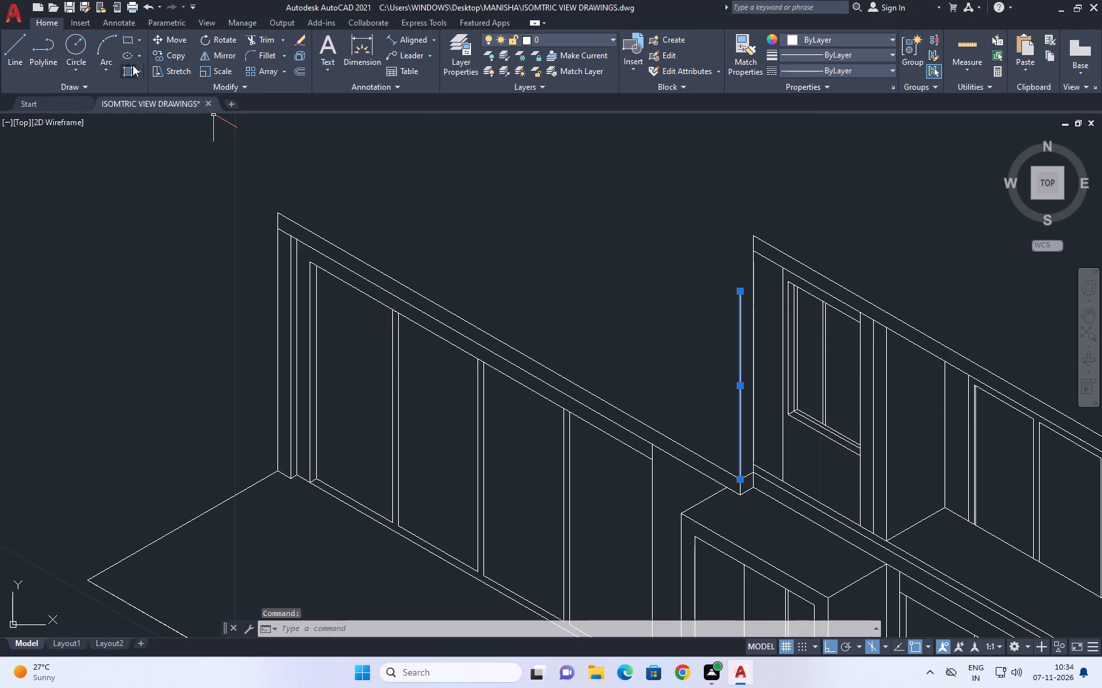
pyautogui.click(173, 58)
pyautogui.scroll(2, 740, 485)
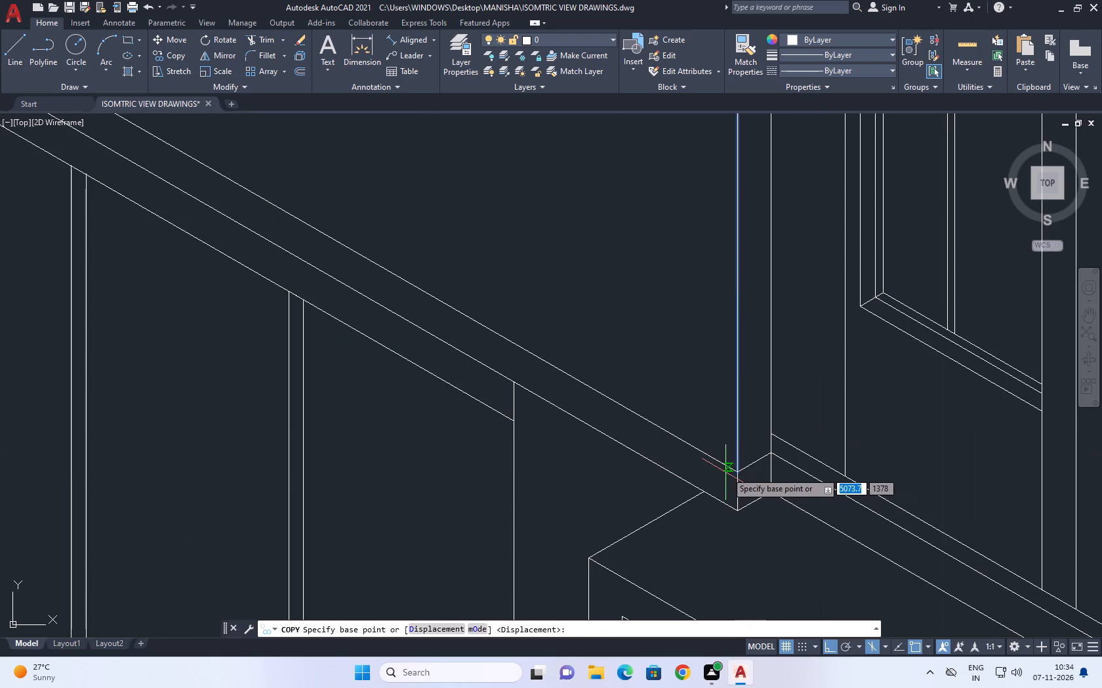
pyautogui.click(738, 470)
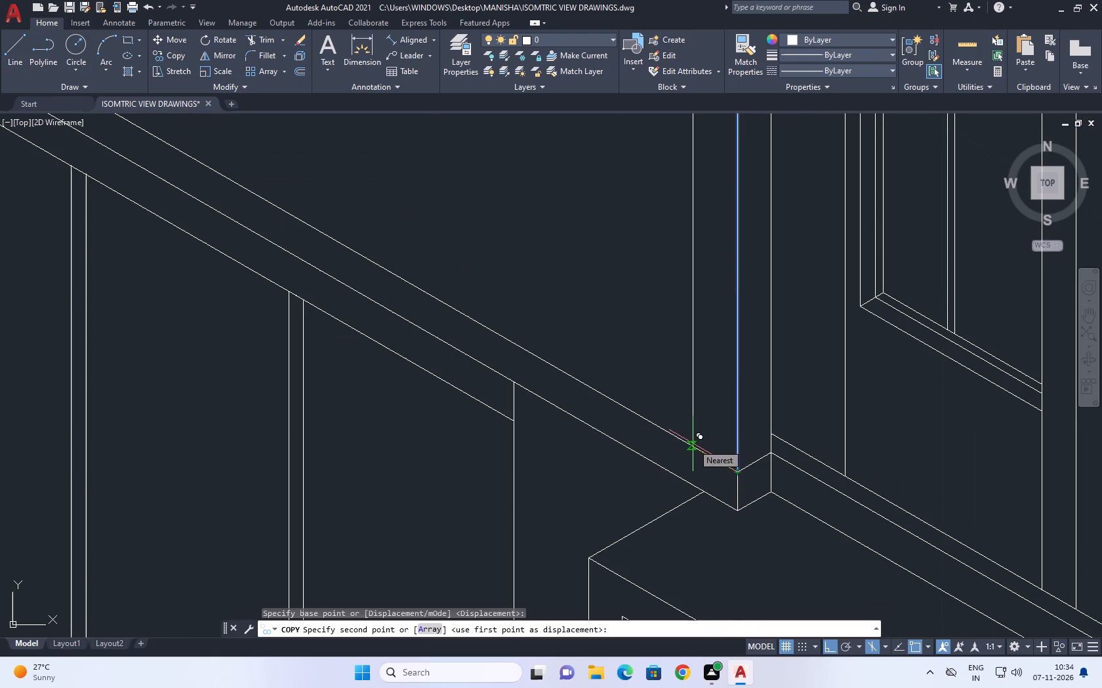
pyautogui.write('0.226')
pyautogui.press('Return')
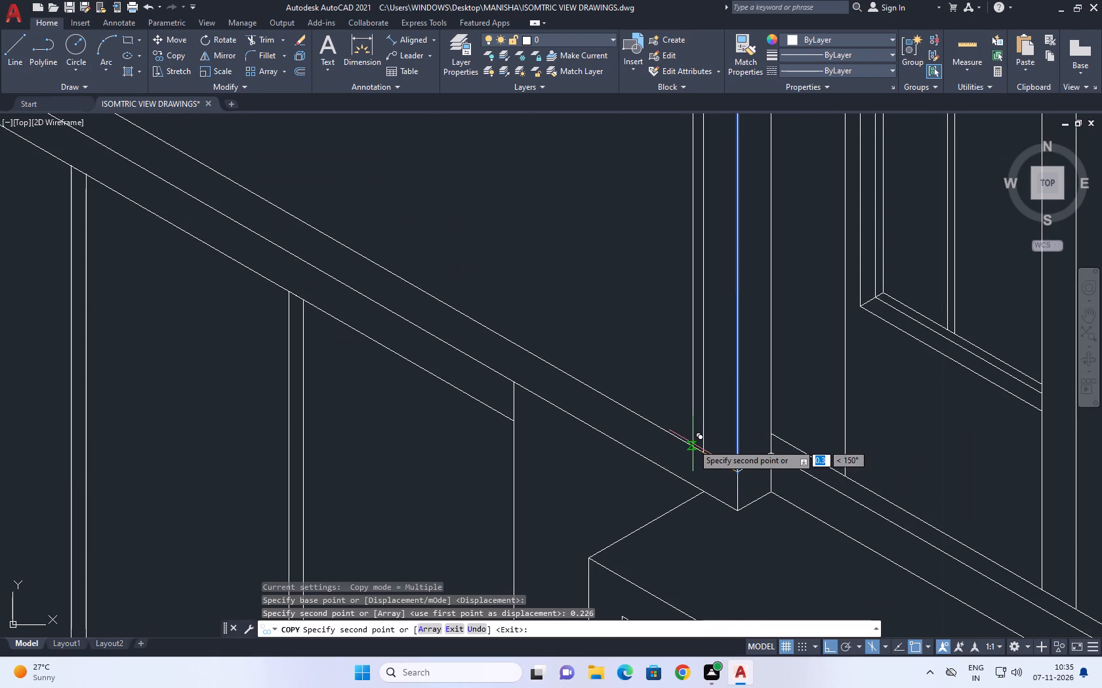
pyautogui.rightClick(533, 335)
pyautogui.click(616, 363)
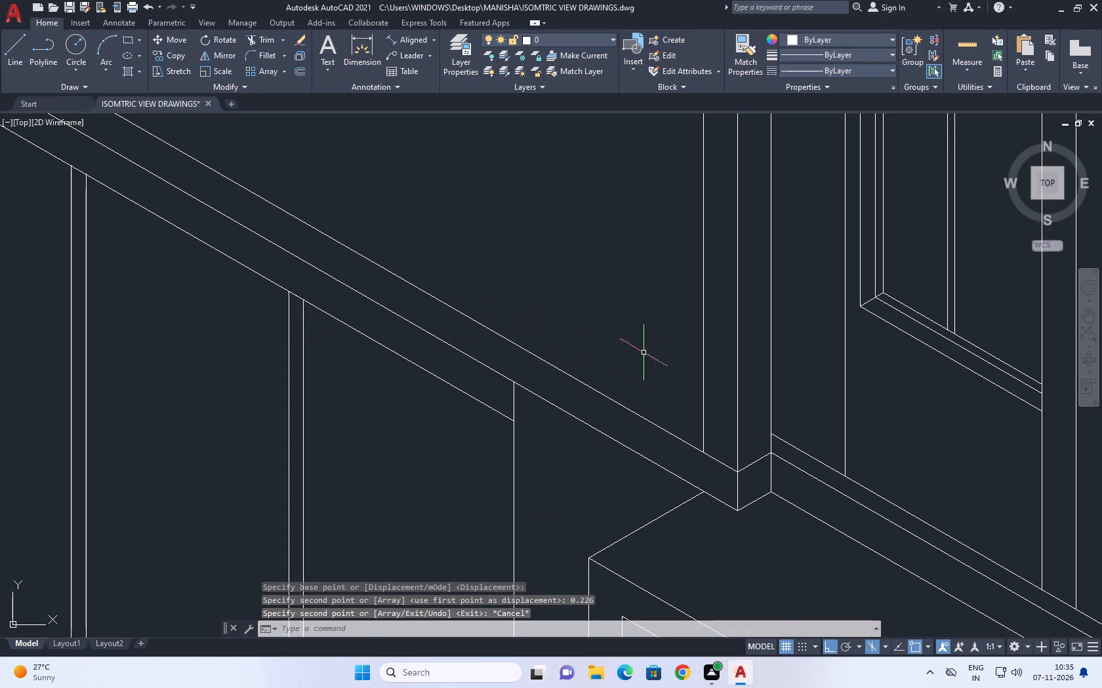
# Draw a 3.5 vertical line upward from the top outer corner of the far wall.
pyautogui.scroll(-2, 675, 365)
pyautogui.moveTo(548, 242); pyautogui.dragTo(616, 362, button='middle')
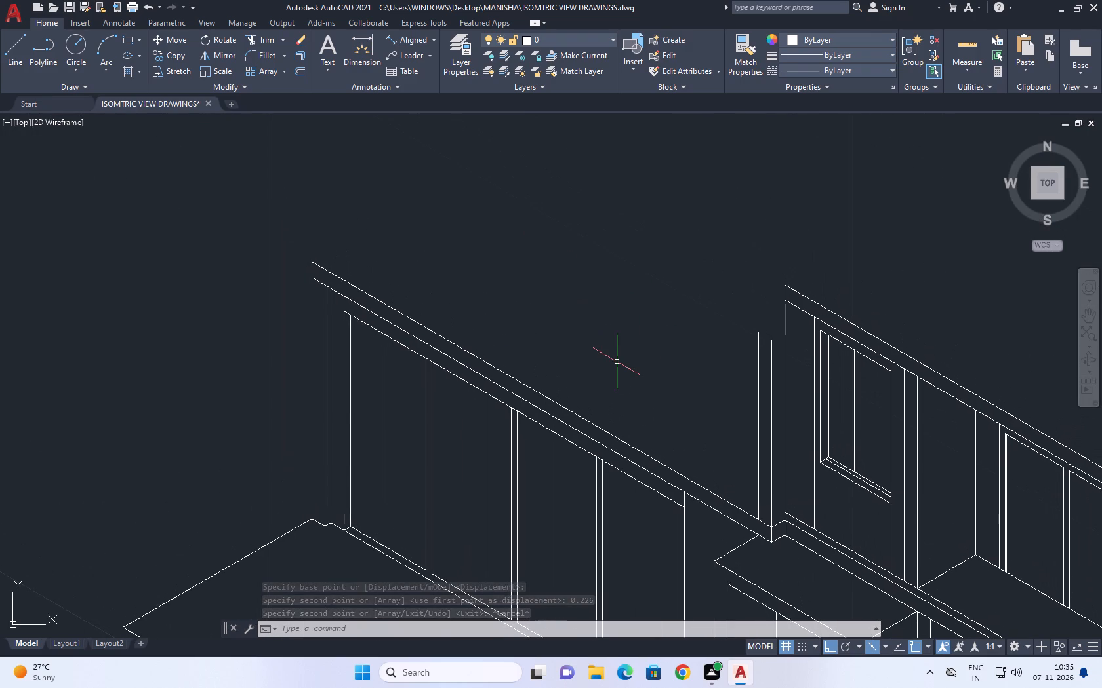
pyautogui.click(12, 54)
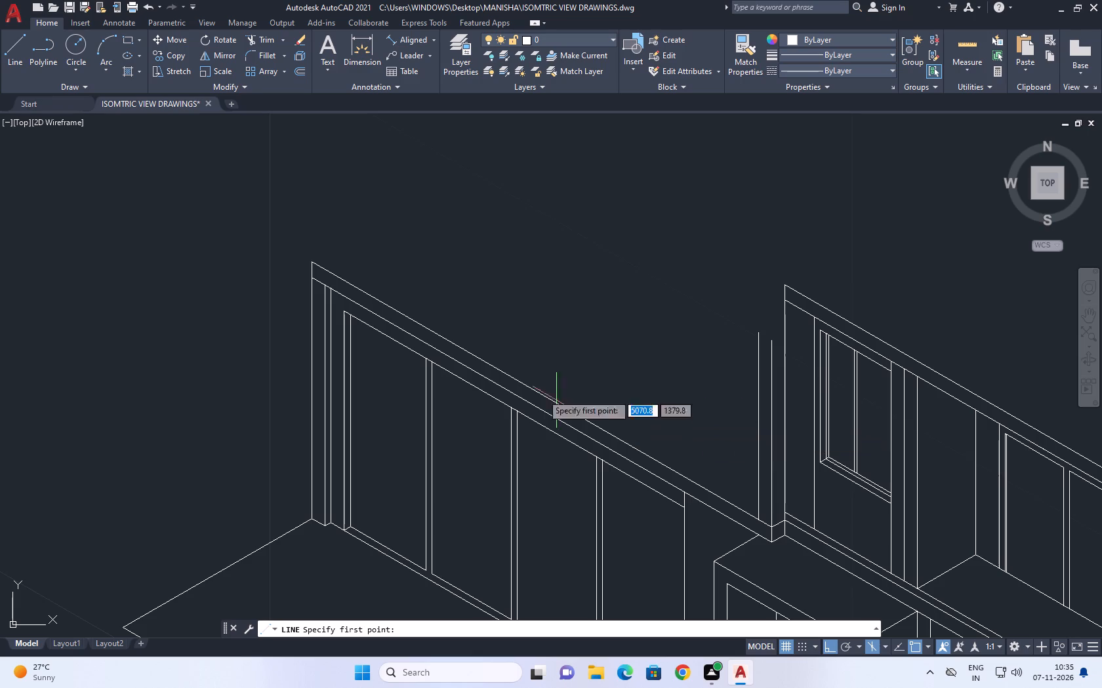
pyautogui.click(311, 261)
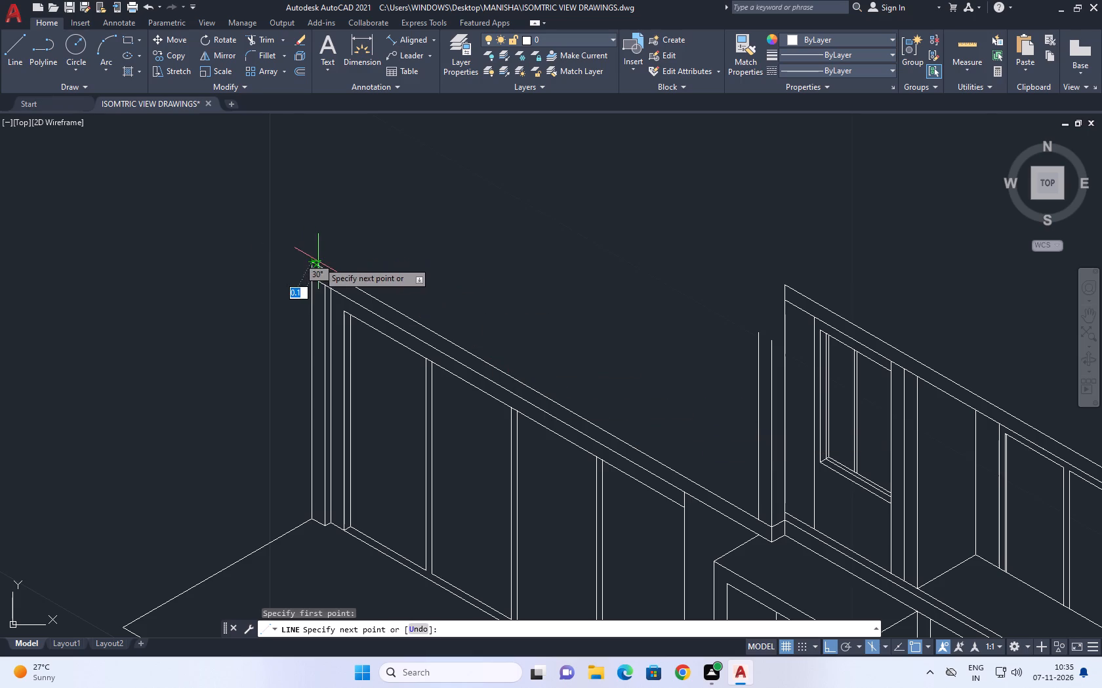
pyautogui.scroll(-1, 318, 261)
pyautogui.moveTo(321, 202); pyautogui.dragTo(348, 326, button='middle')
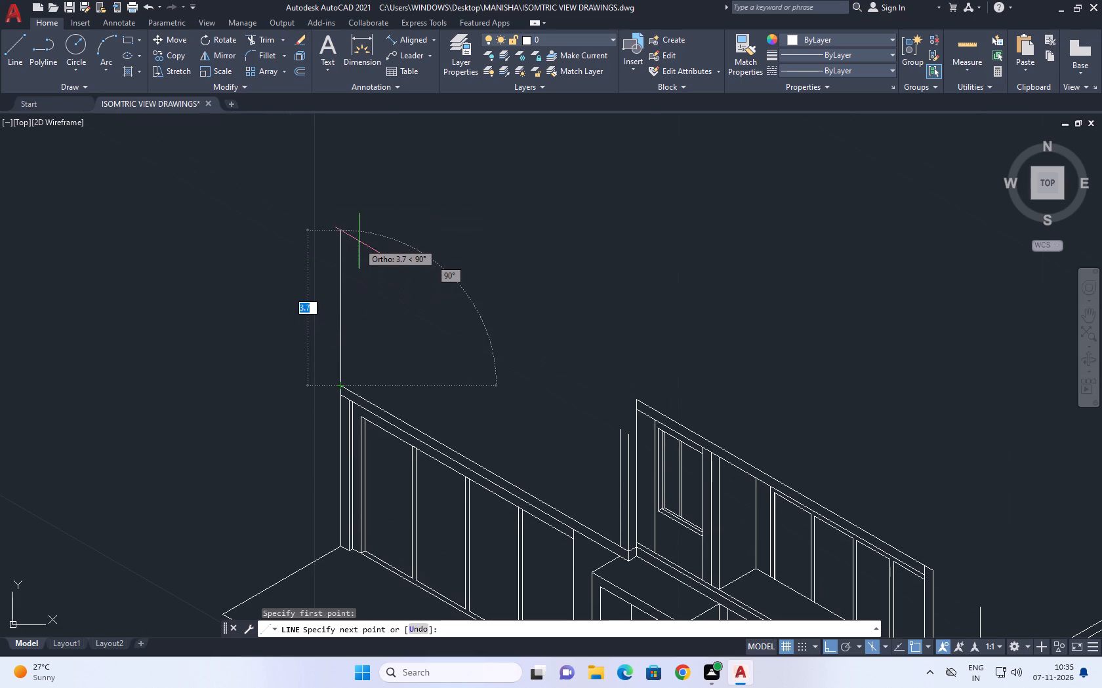
pyautogui.scroll(-1, 361, 233)
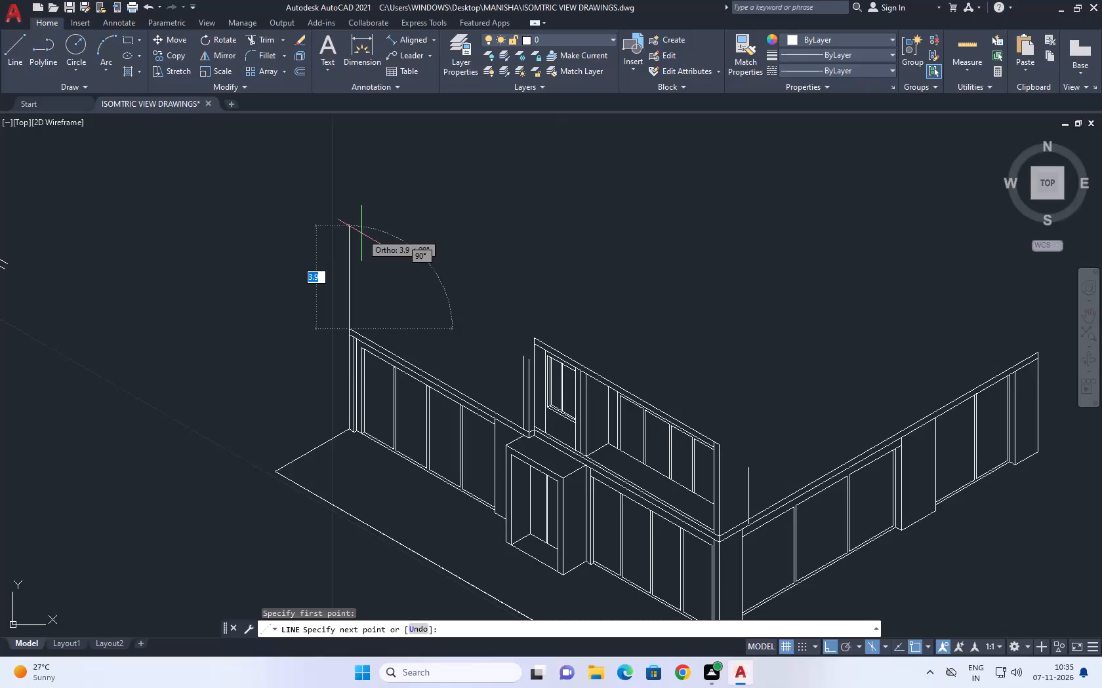
pyautogui.write('3.5')
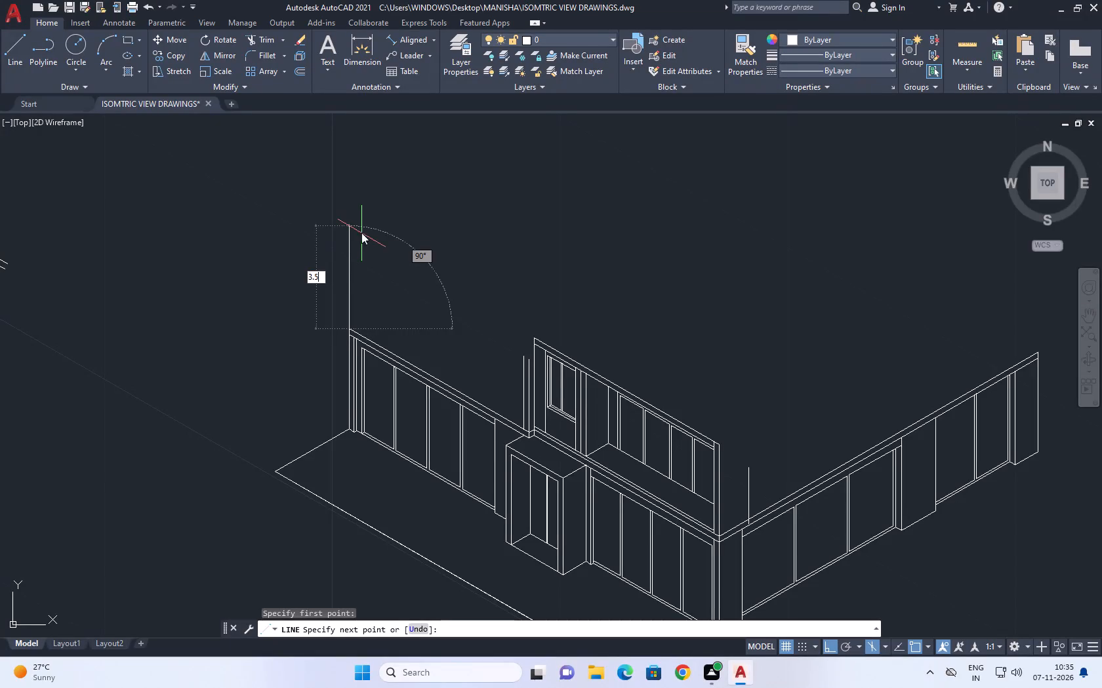
pyautogui.press('Return')
pyautogui.scroll(3, 544, 348)
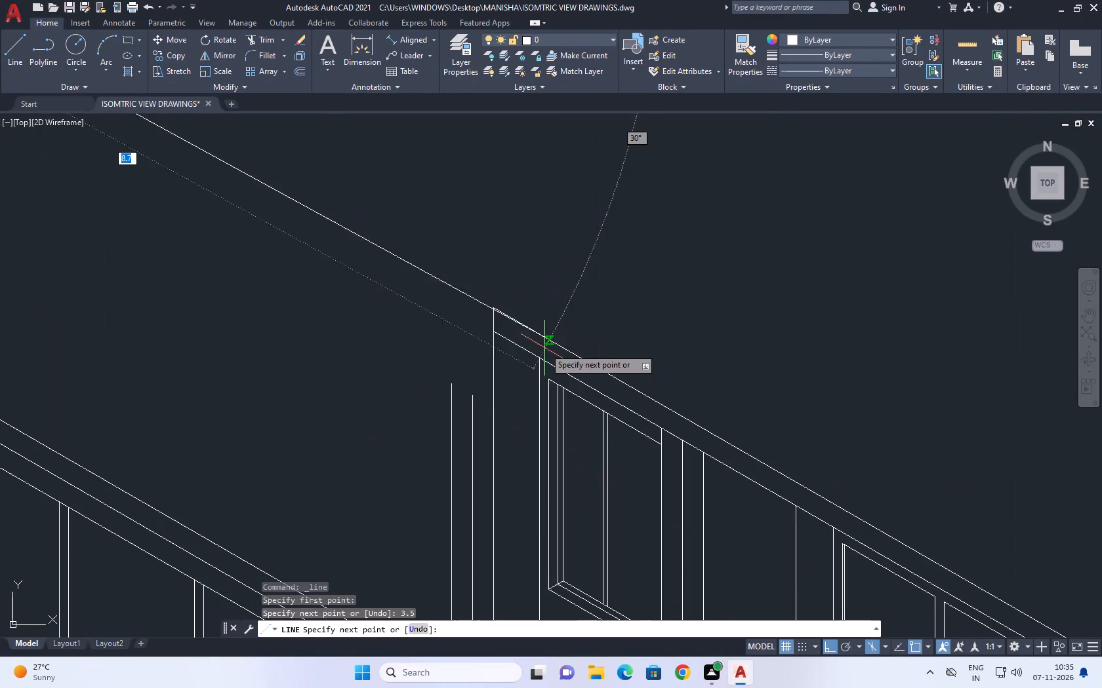
pyautogui.scroll(-2, 529, 345)
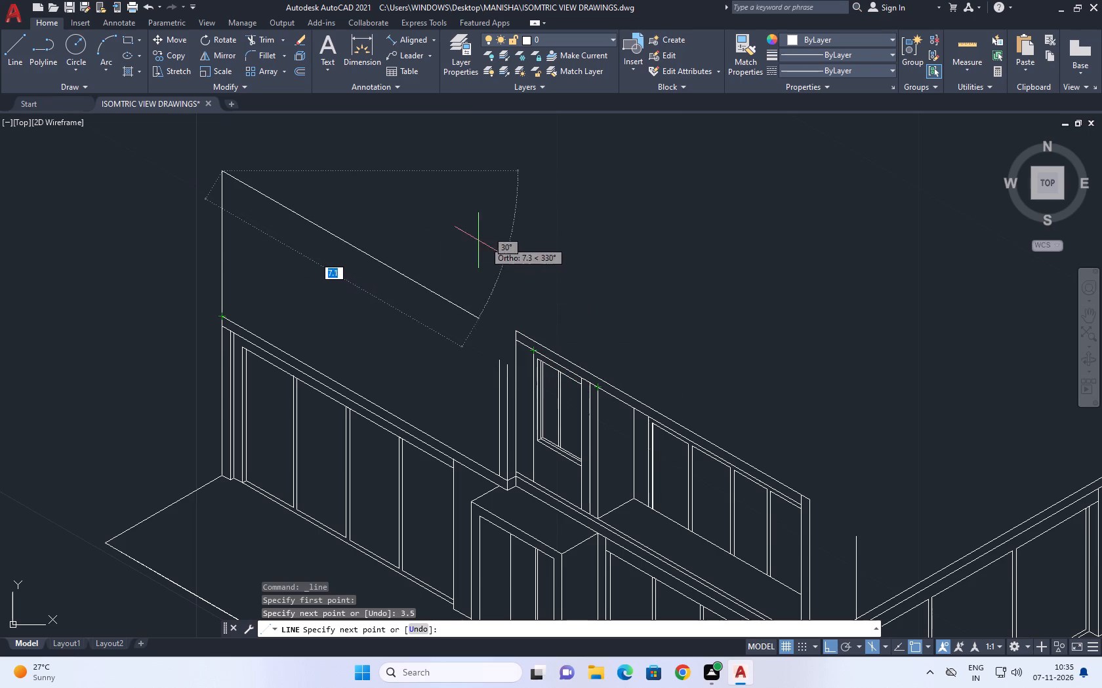
pyautogui.rightClick(332, 204)
pyautogui.click(414, 225)
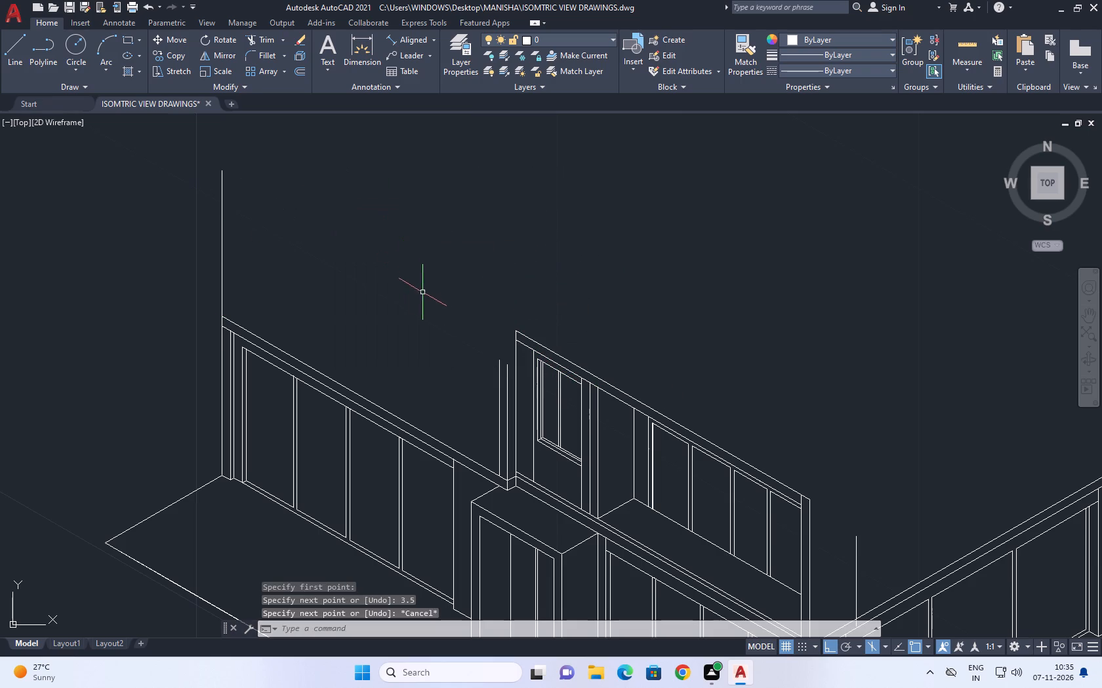
# Erase the entire separate older building drawing standing beside the current isometric model.
pyautogui.moveTo(579, 370); pyautogui.dragTo(507, 324, button='middle')
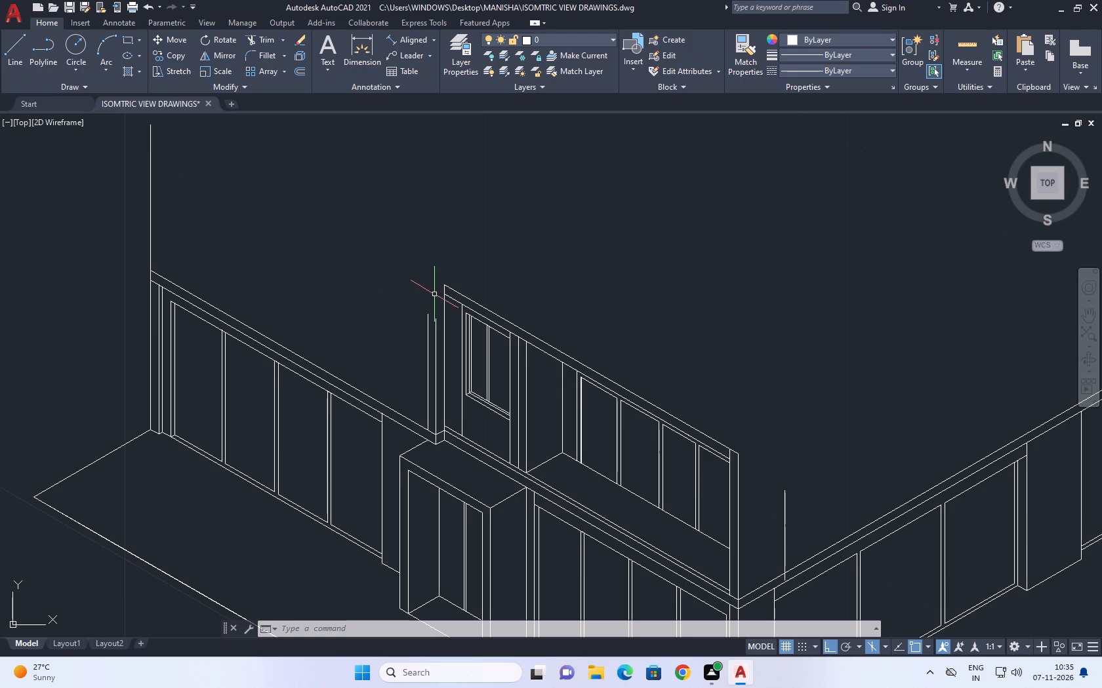
pyautogui.scroll(-1, 467, 340)
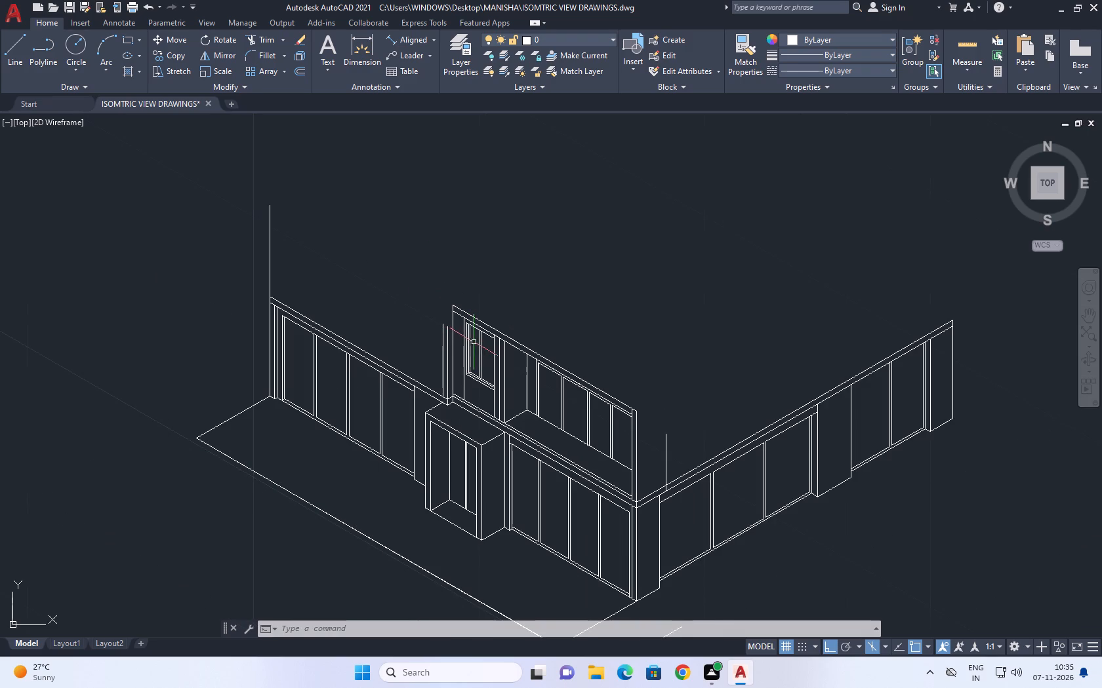
pyautogui.moveTo(601, 347); pyautogui.dragTo(504, 351, button='middle')
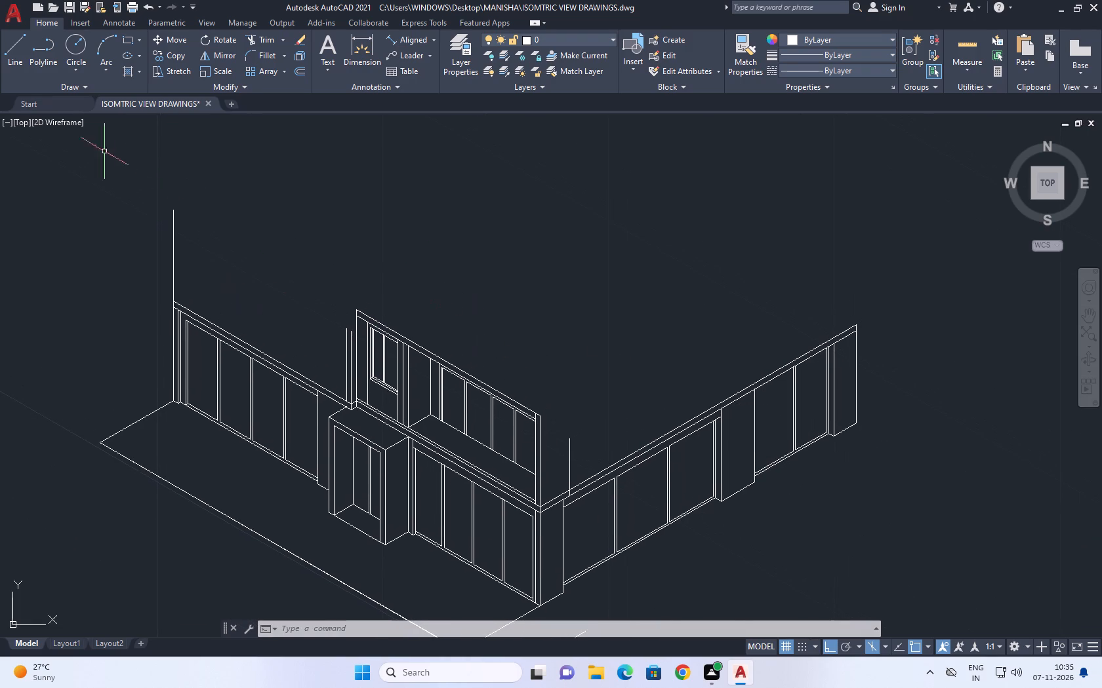
pyautogui.scroll(-3, 601, 449)
pyautogui.moveTo(411, 545); pyautogui.dragTo(403, 532)
pyautogui.moveTo(238, 311); pyautogui.dragTo(225, 320)
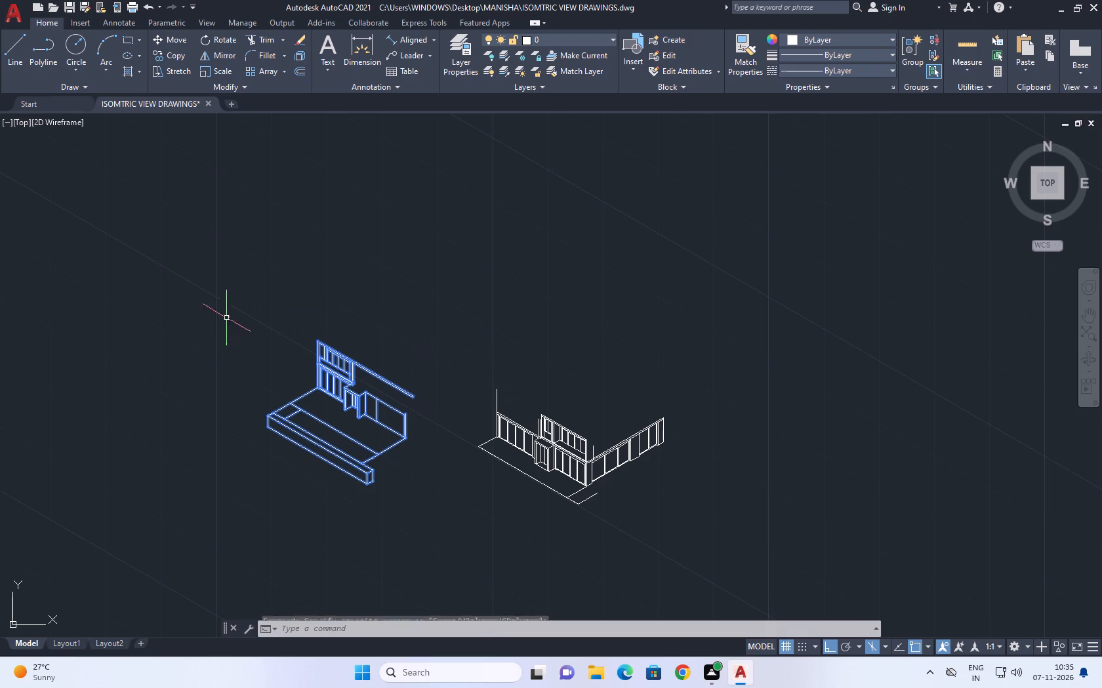
pyautogui.moveTo(225, 320); pyautogui.dragTo(220, 328)
pyautogui.rightClick(363, 249)
pyautogui.click(407, 335)
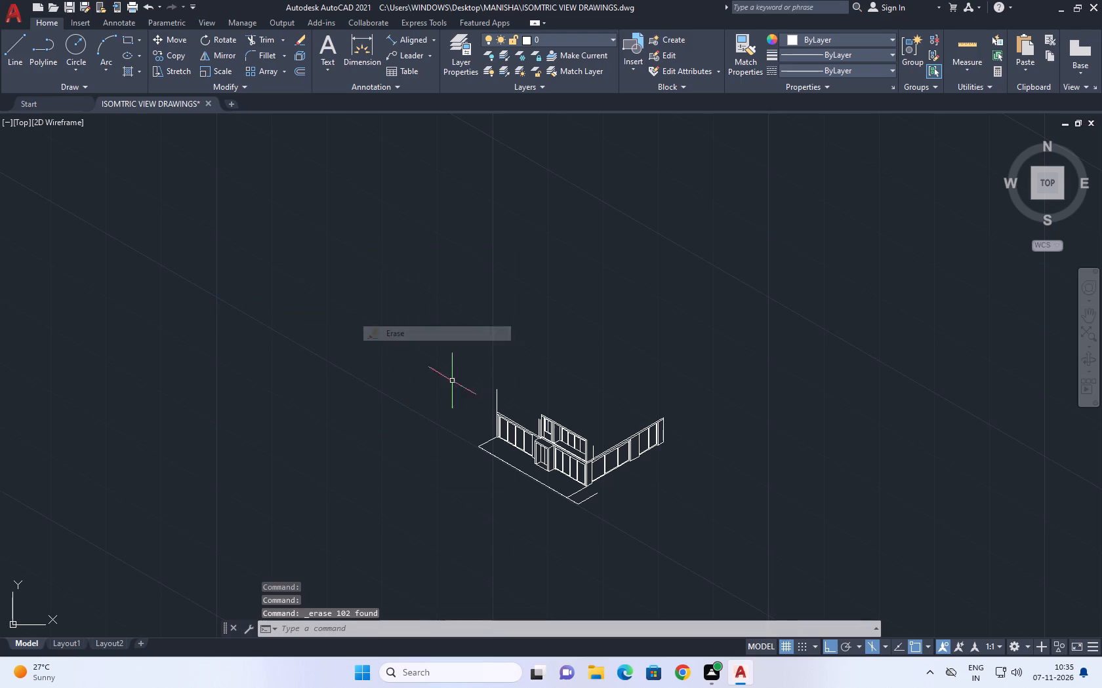
# Save the drawing as ISOMTRIC VIEW DRAWINGS in the MANISHA folder, replacing the existing file.
pyautogui.click(8, 14)
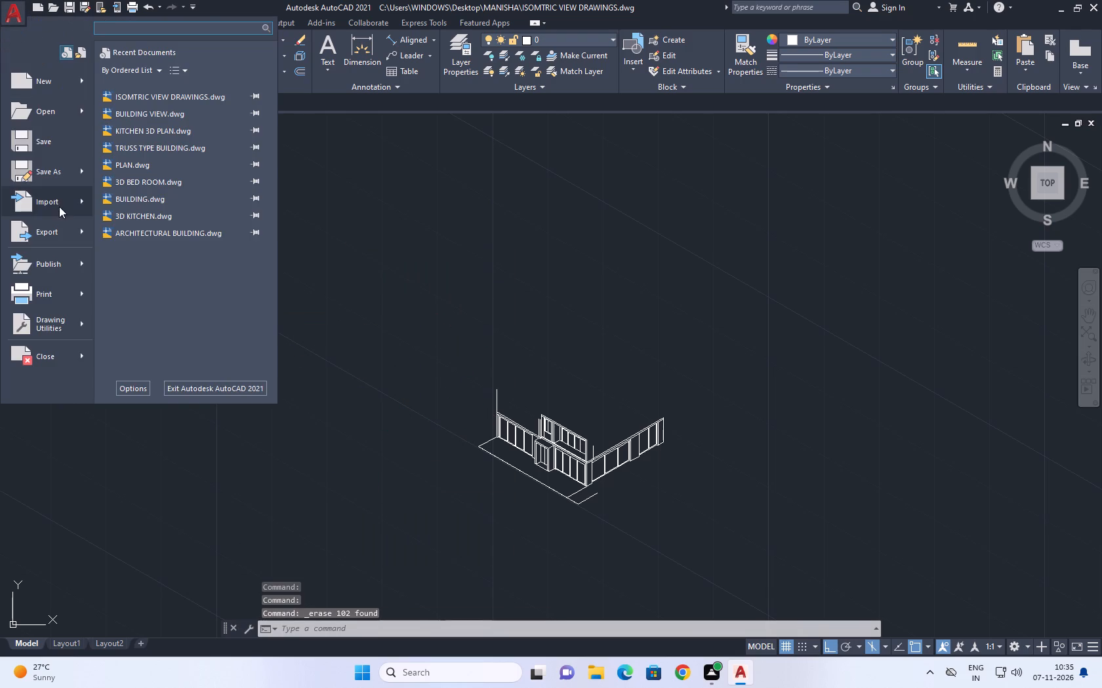
pyautogui.click(58, 174)
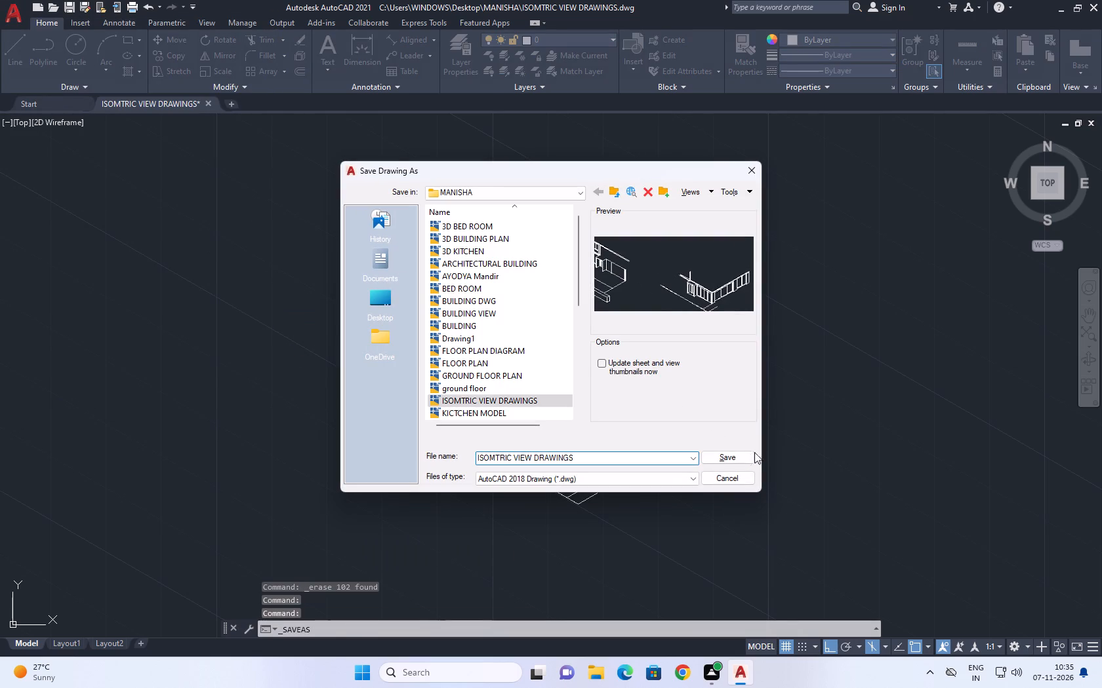
pyautogui.click(743, 455)
pyautogui.click(539, 366)
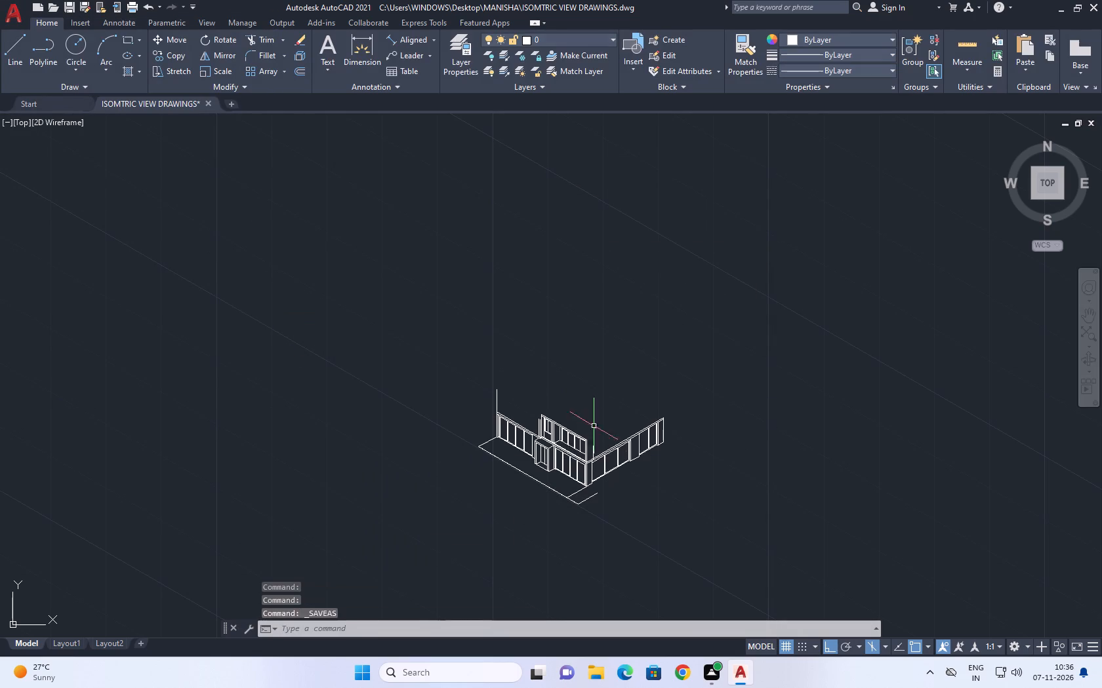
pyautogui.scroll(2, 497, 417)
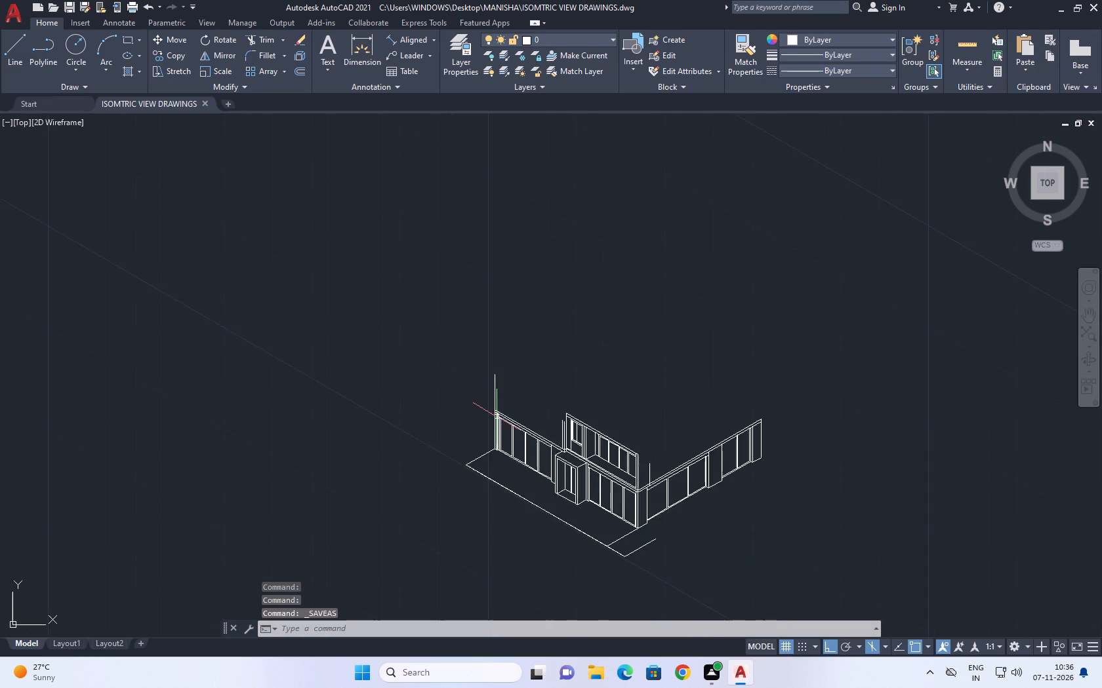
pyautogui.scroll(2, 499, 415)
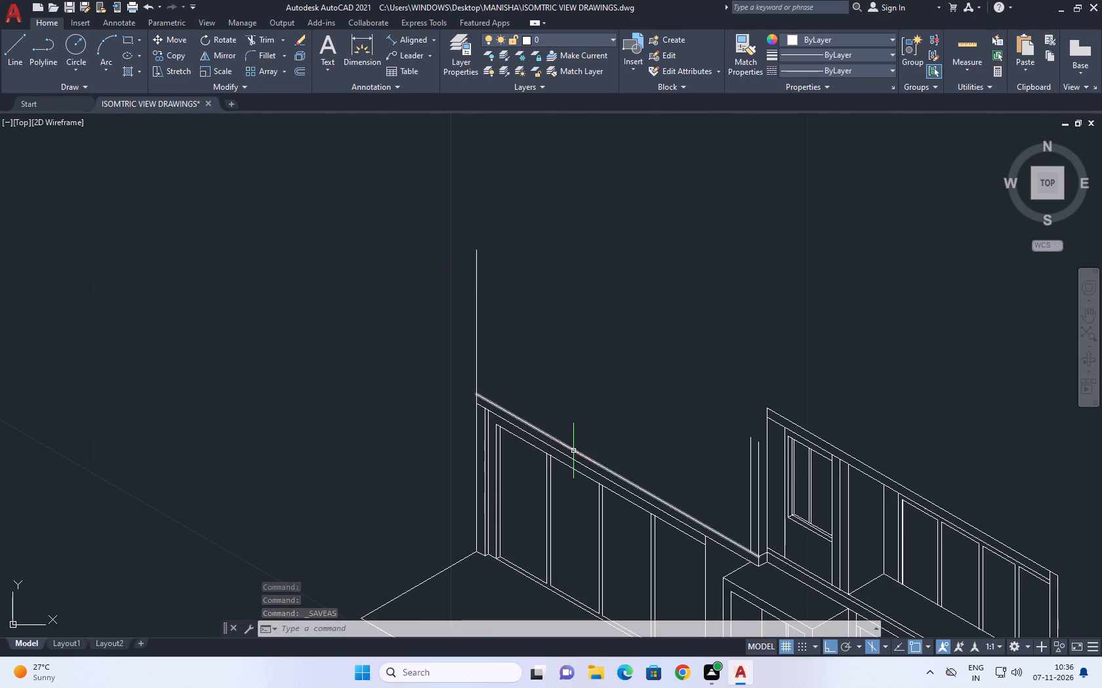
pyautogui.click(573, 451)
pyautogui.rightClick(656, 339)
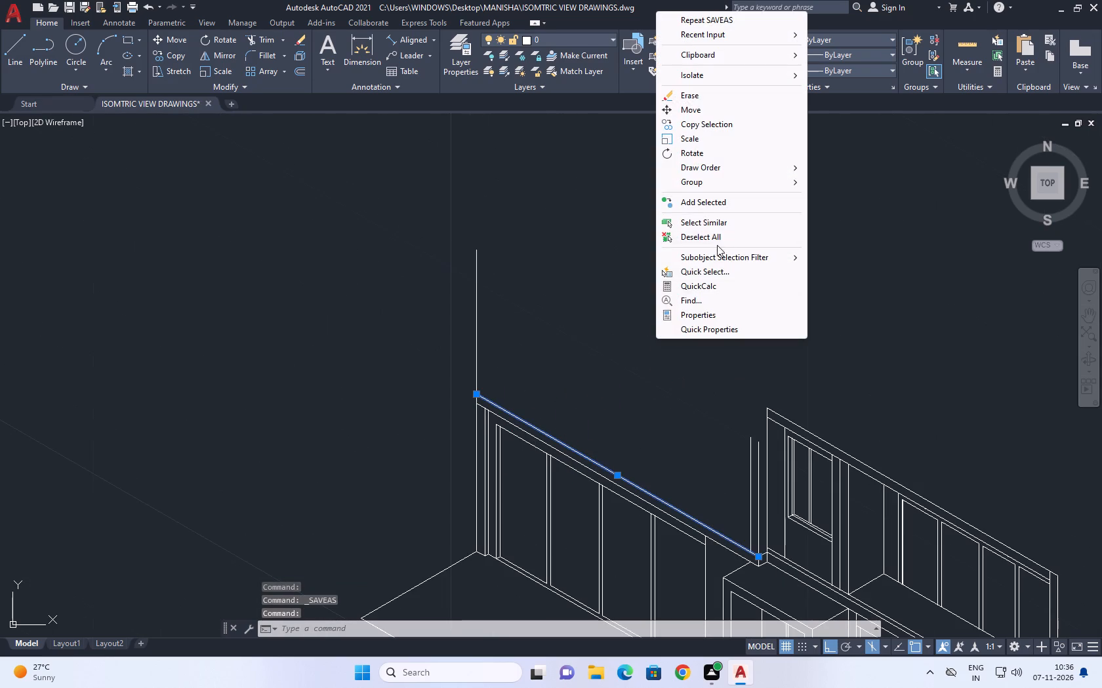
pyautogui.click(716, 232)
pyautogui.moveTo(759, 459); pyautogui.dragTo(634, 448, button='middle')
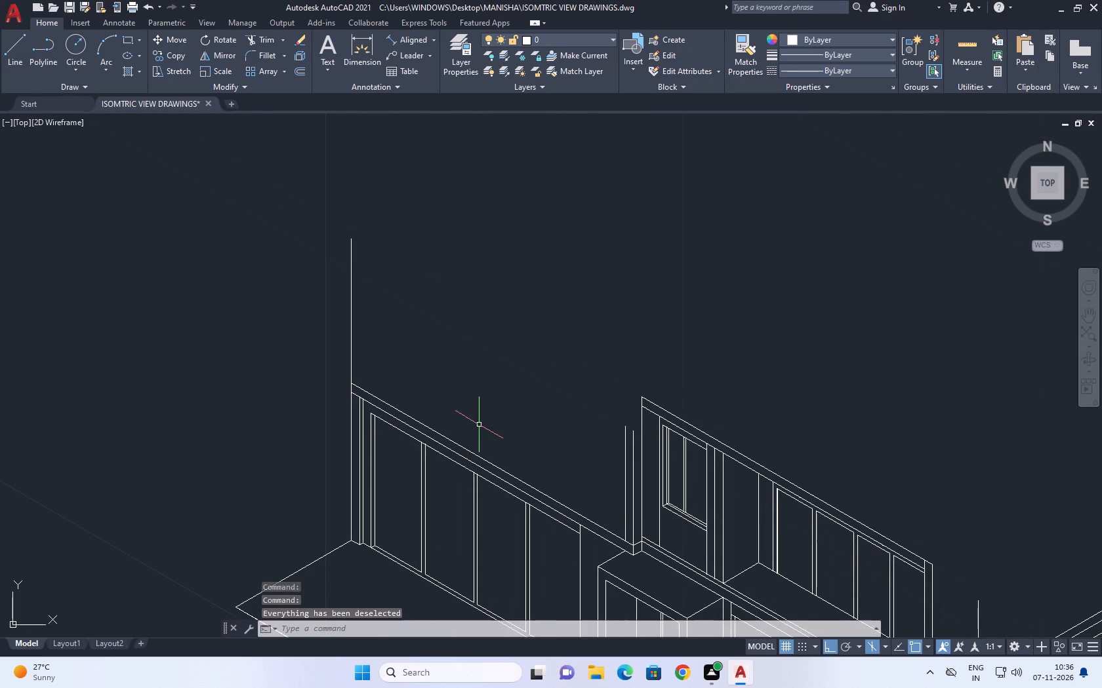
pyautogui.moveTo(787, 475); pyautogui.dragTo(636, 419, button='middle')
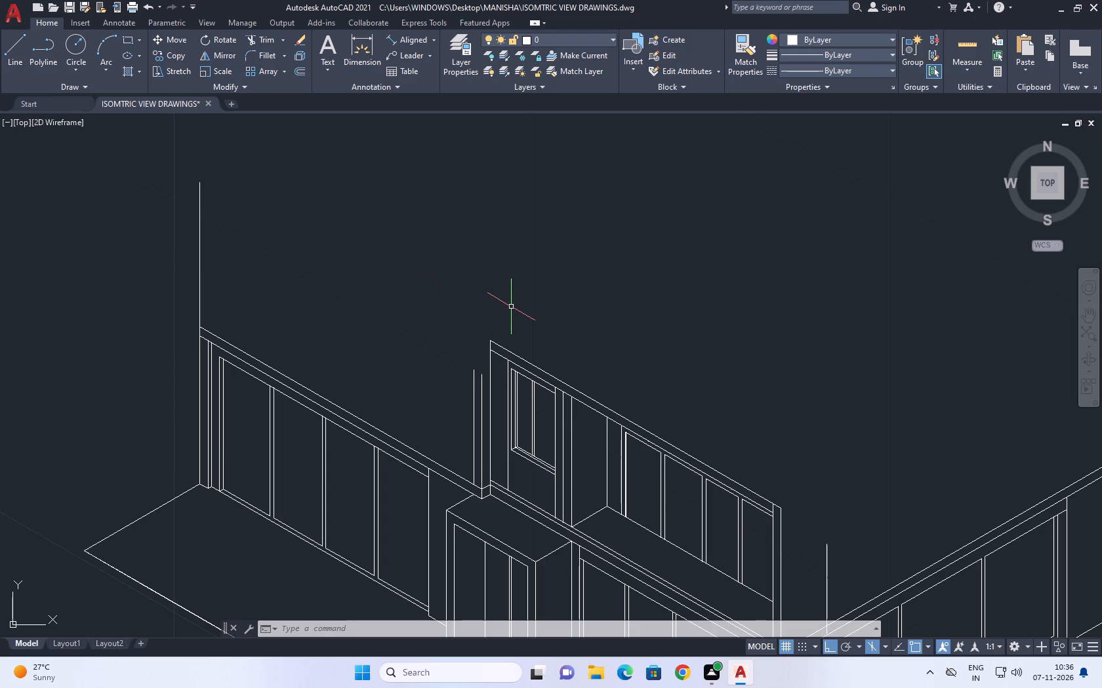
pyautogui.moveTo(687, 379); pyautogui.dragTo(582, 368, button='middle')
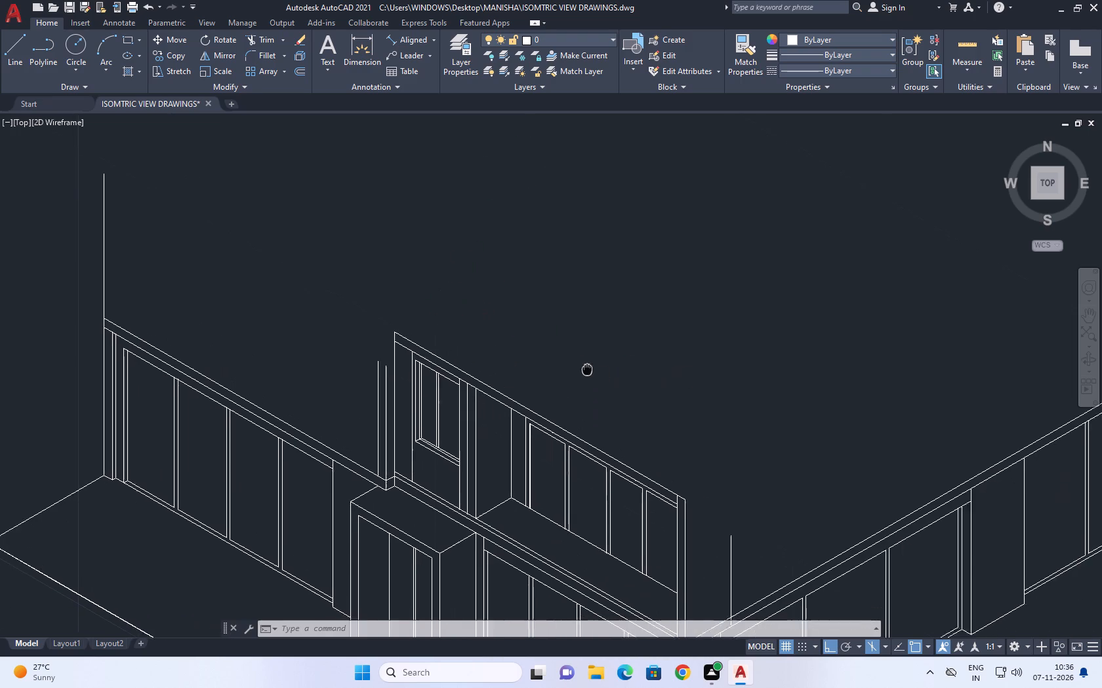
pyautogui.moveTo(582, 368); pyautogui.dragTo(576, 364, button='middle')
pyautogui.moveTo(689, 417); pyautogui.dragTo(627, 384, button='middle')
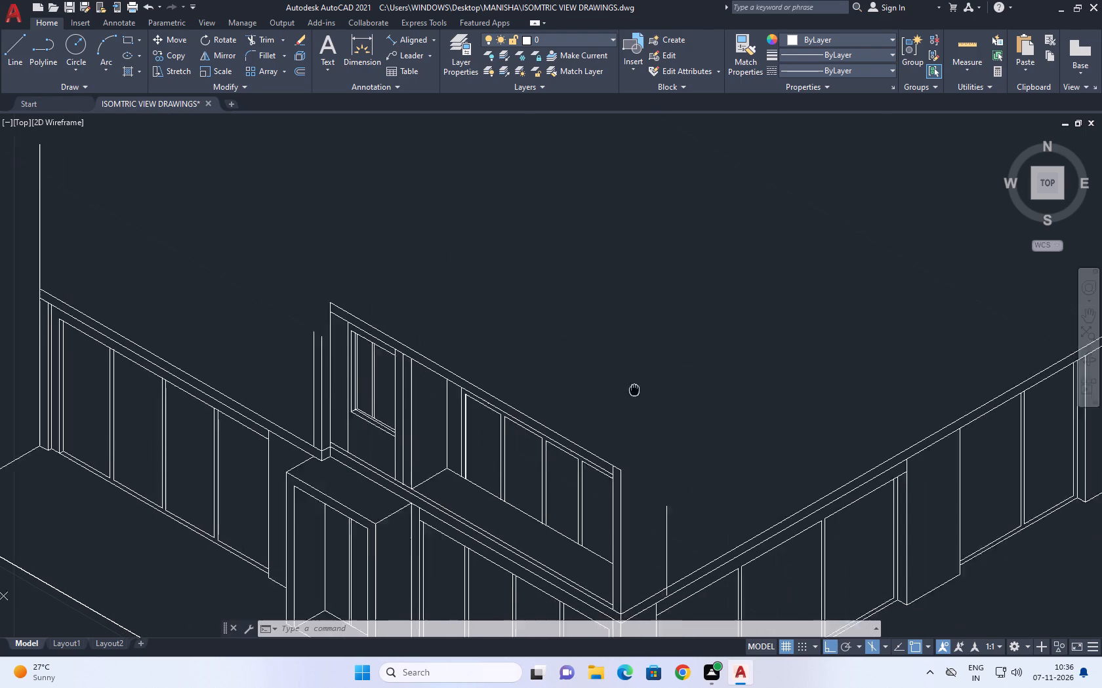
# Draw a short line continuing the upper storey's roof-band lower edge across the corner post and past its outer edge.
pyautogui.moveTo(627, 384); pyautogui.dragTo(580, 348, button='middle')
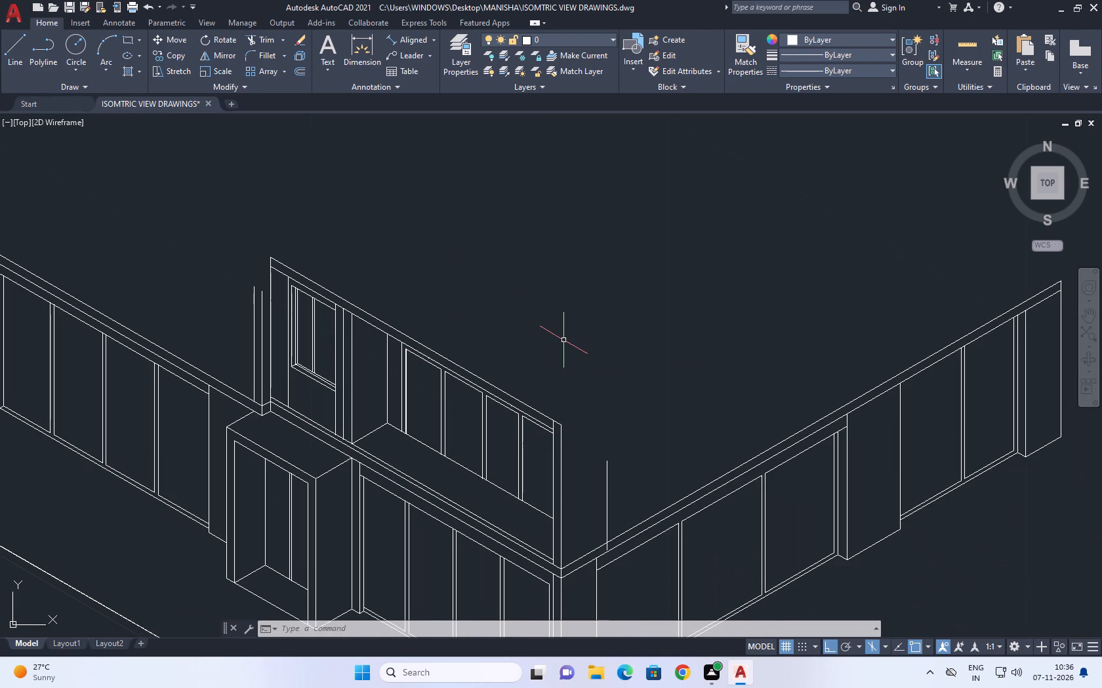
pyautogui.click(5, 50)
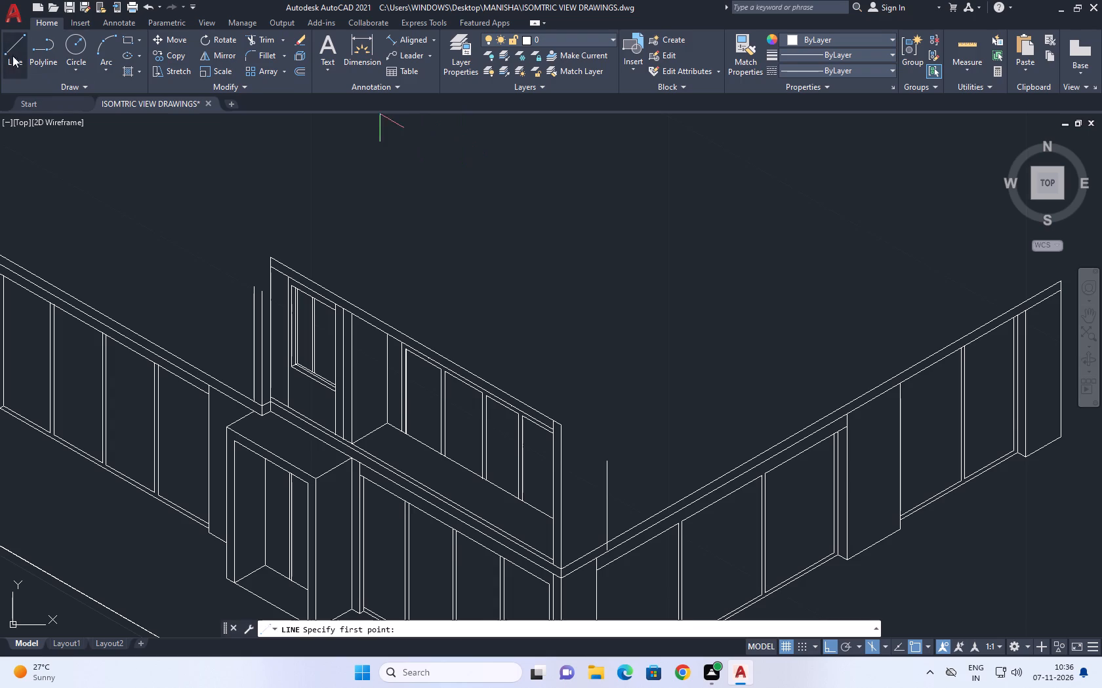
pyautogui.scroll(2, 601, 451)
pyautogui.scroll(2, 487, 413)
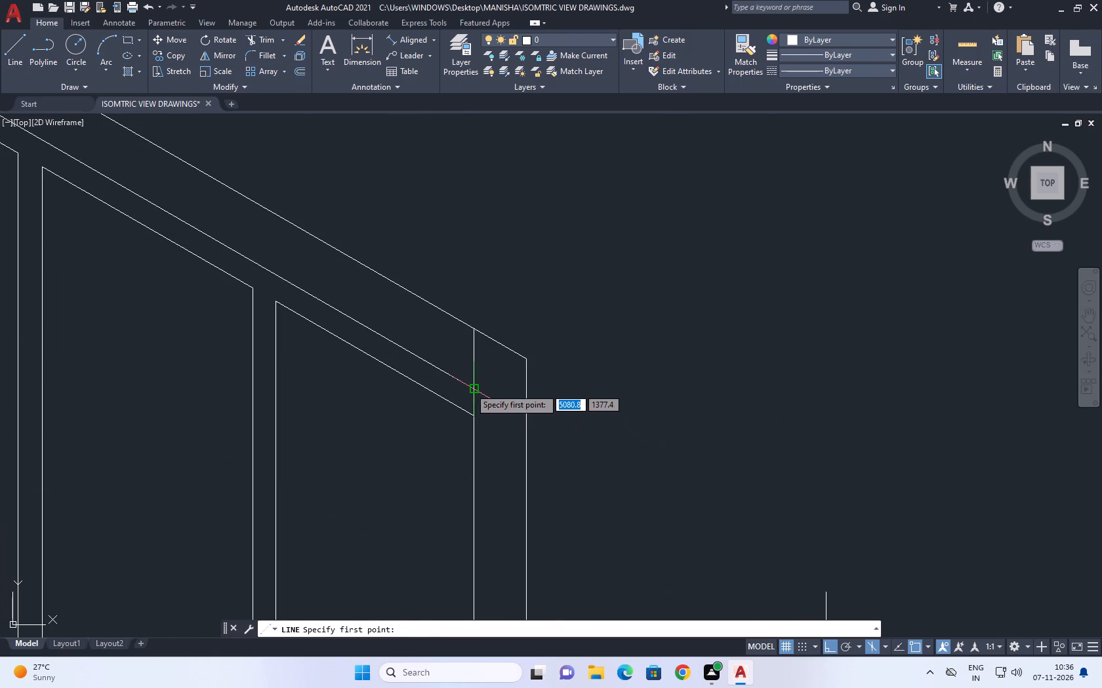
pyautogui.click(470, 388)
pyautogui.click(559, 422)
pyautogui.rightClick(588, 391)
pyautogui.click(632, 413)
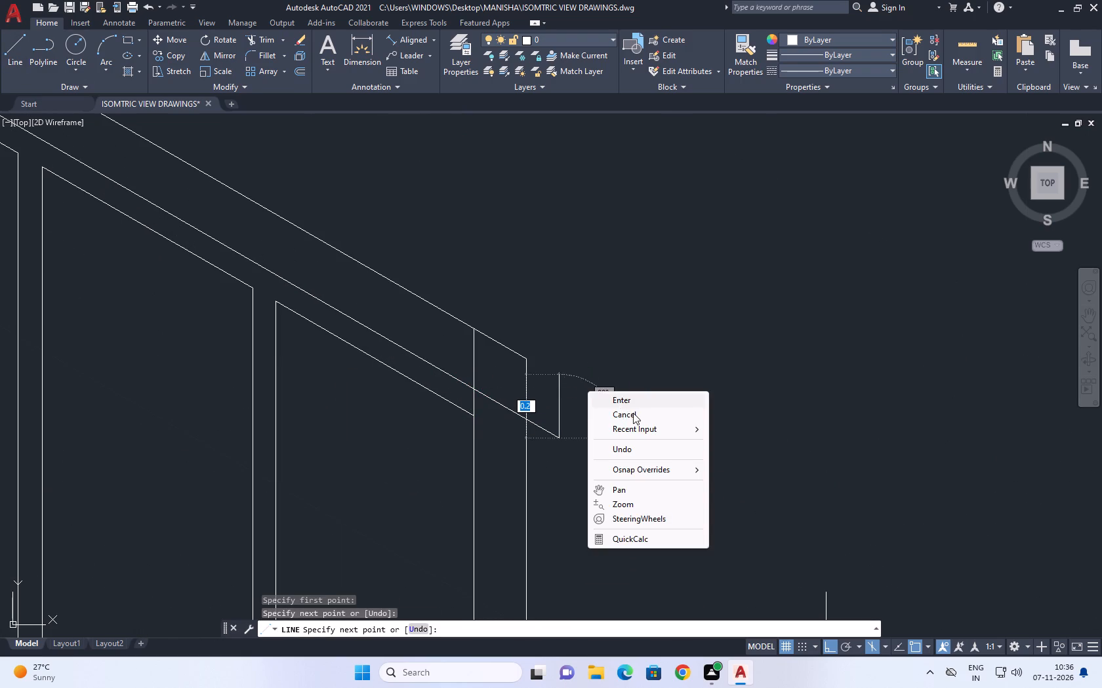
# Trim the post's inner vertical within the roof band and the short line's overhang beyond the upper storey's outer corner.
pyautogui.click(273, 33)
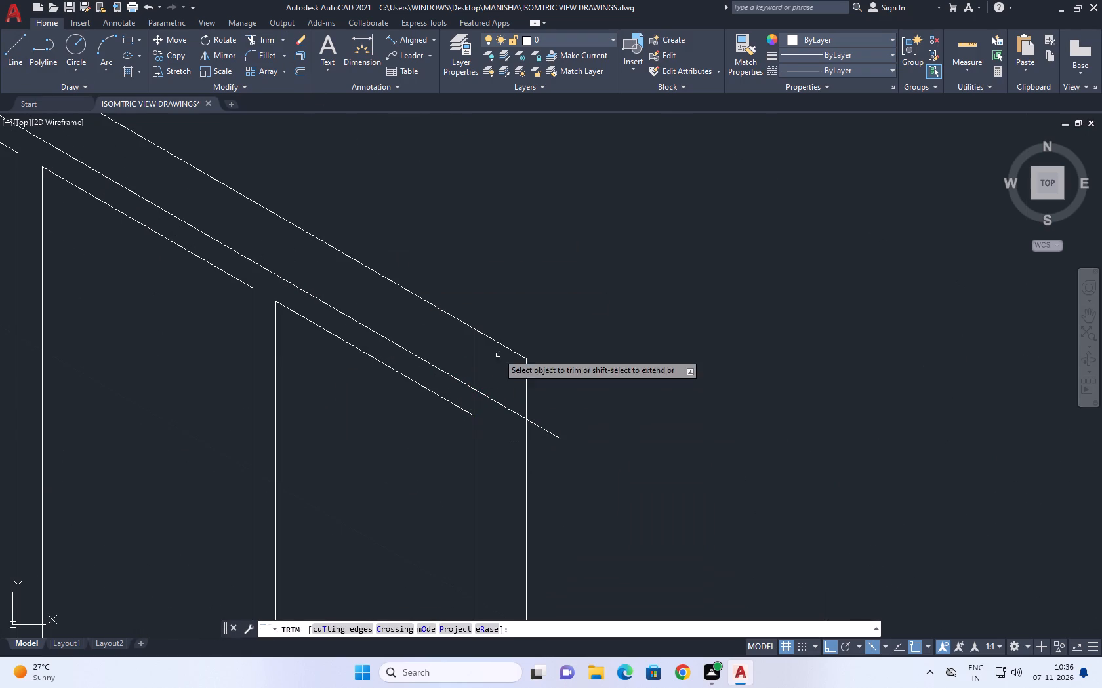
pyautogui.click(496, 349)
pyautogui.click(452, 335)
pyautogui.click(542, 383)
pyautogui.moveTo(554, 452); pyautogui.dragTo(564, 459)
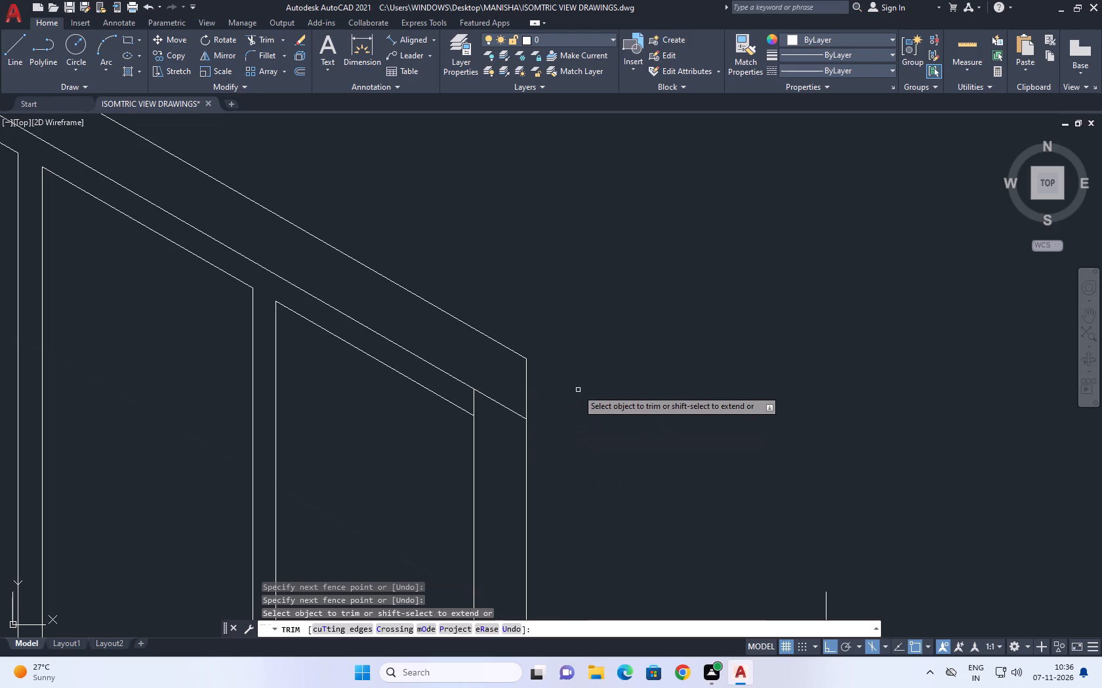
pyautogui.rightClick(577, 389)
pyautogui.click(611, 408)
pyautogui.moveTo(603, 402); pyautogui.dragTo(434, 474, button='middle')
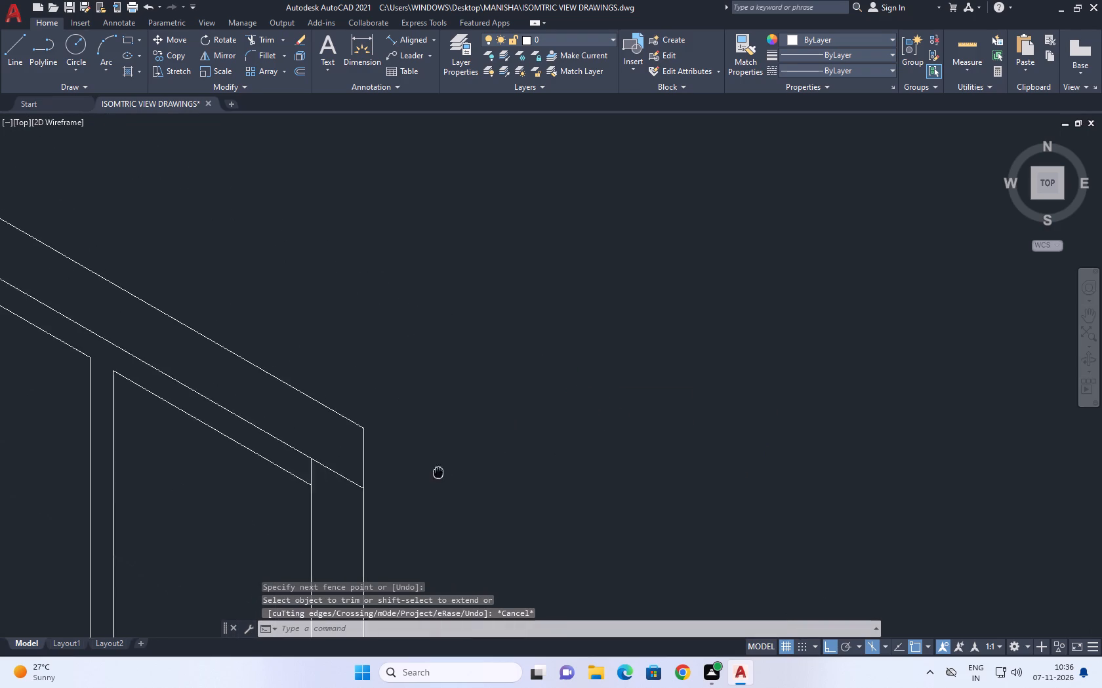
pyautogui.moveTo(434, 474); pyautogui.dragTo(424, 479, button='middle')
pyautogui.scroll(-1, 423, 479)
pyautogui.rightClick(564, 403)
pyautogui.click(613, 408)
pyautogui.rightClick(583, 352)
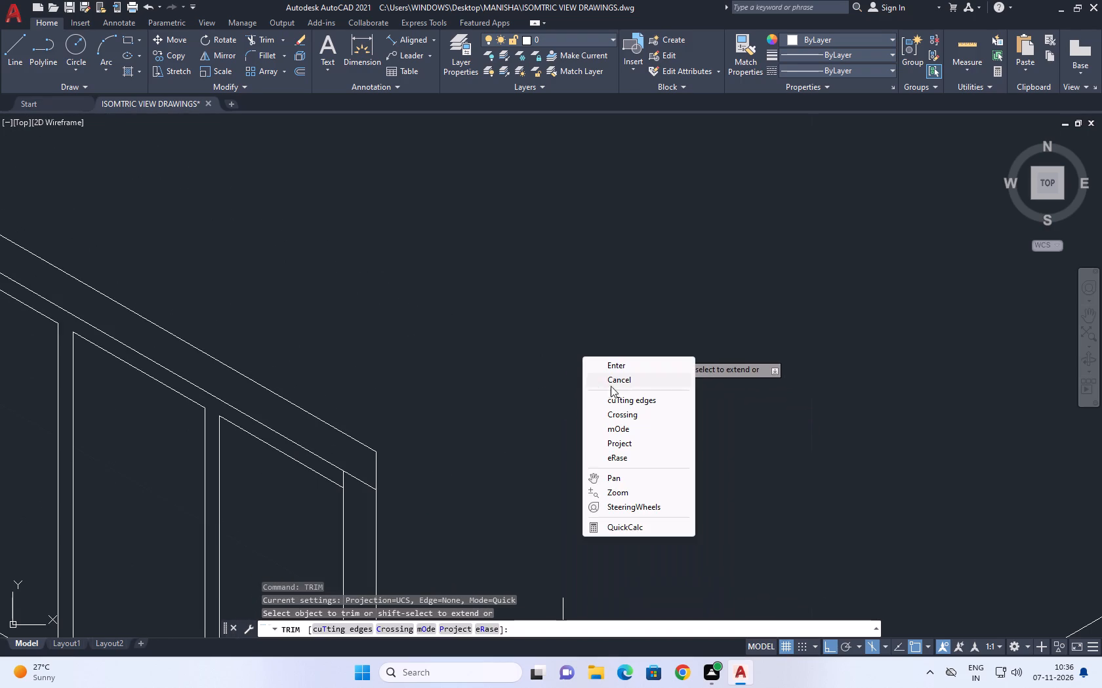
pyautogui.click(621, 385)
# Draw the side wall's lower roof-band line at 30° from the upper storey's outer corner, using the top isoplane.
pyautogui.click(14, 66)
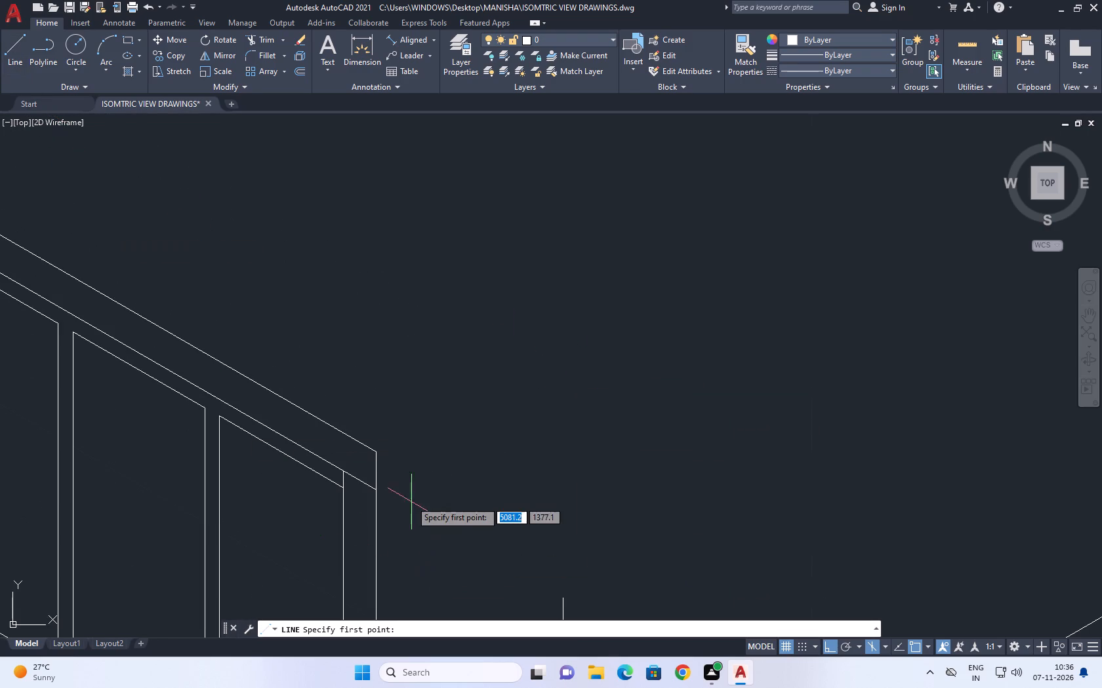
pyautogui.click(375, 491)
pyautogui.scroll(-3, 572, 489)
pyautogui.moveTo(646, 446); pyautogui.dragTo(500, 550, button='middle')
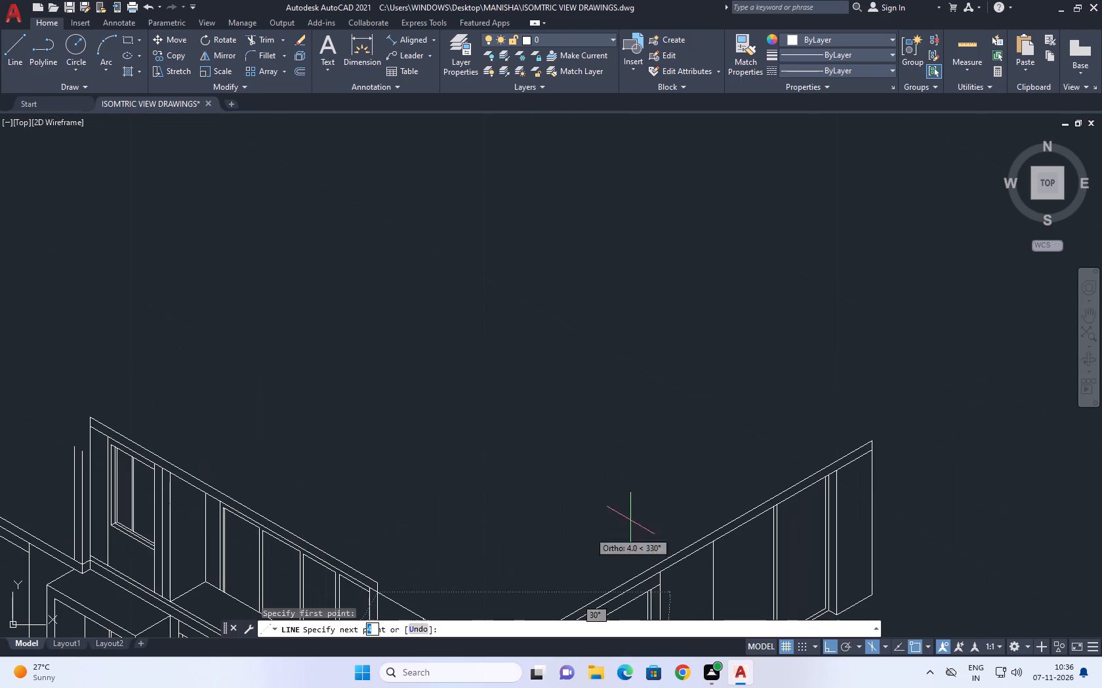
pyautogui.press('F5')
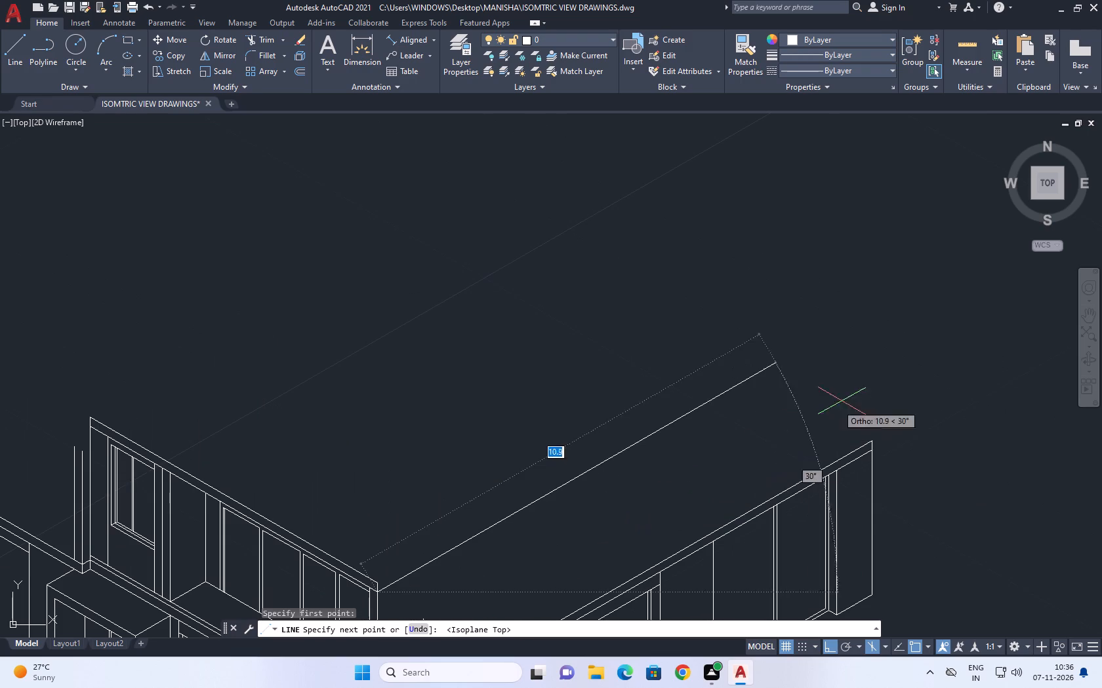
pyautogui.click(891, 345)
pyautogui.rightClick(899, 308)
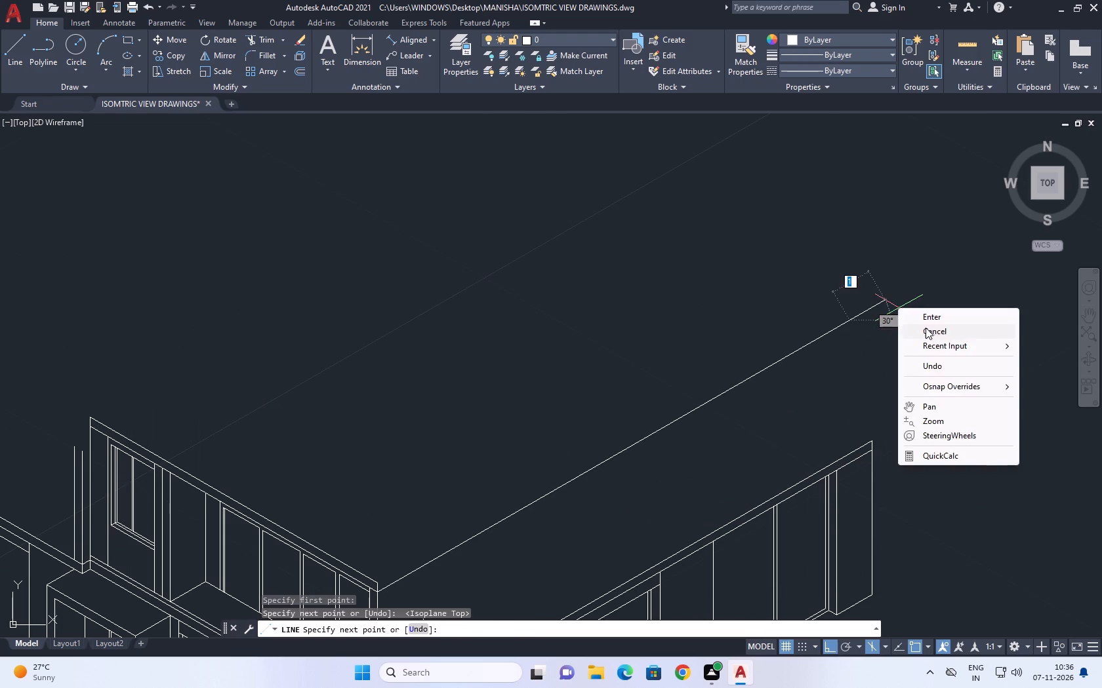
pyautogui.click(933, 334)
# Draw a parallel 30° upper roof-band line from the top of the upper storey's outer corner above the side wall.
pyautogui.rightClick(619, 331)
pyautogui.click(657, 341)
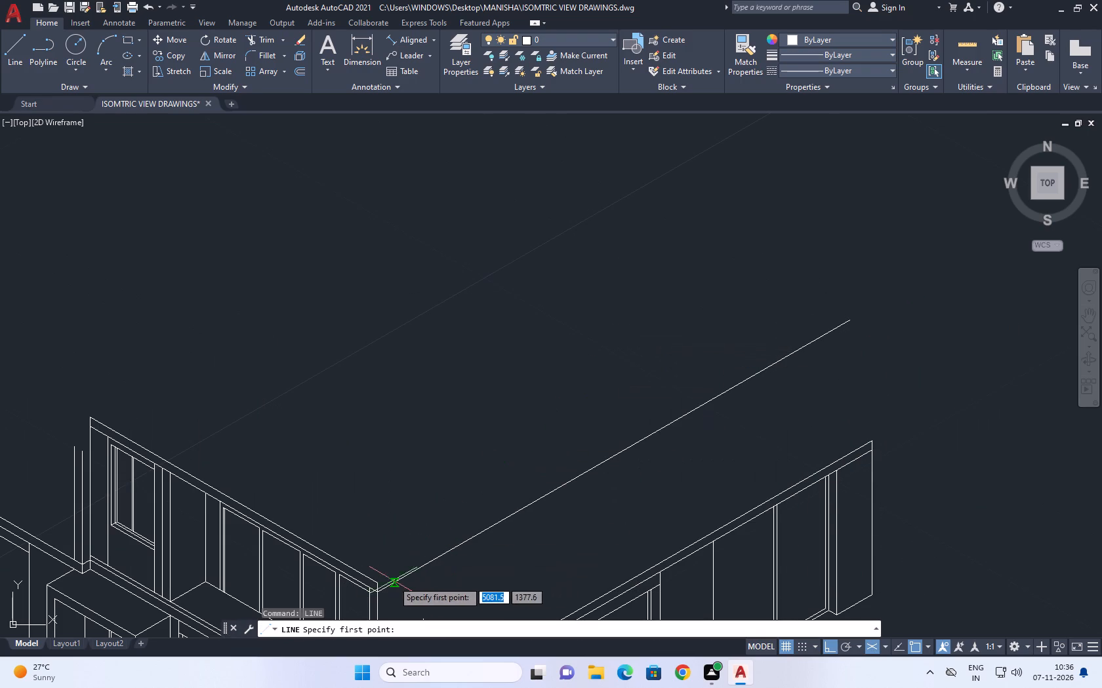
pyautogui.click(375, 581)
pyautogui.click(851, 293)
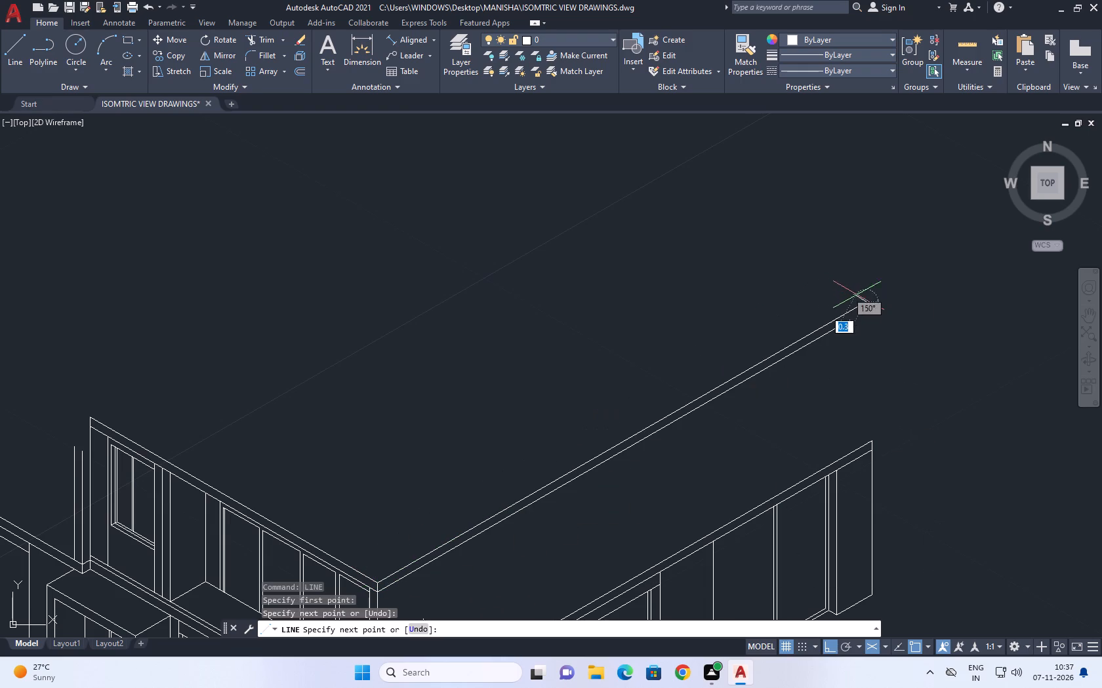
pyautogui.rightClick(907, 298)
pyautogui.click(941, 313)
pyautogui.moveTo(884, 353); pyautogui.dragTo(842, 350, button='middle')
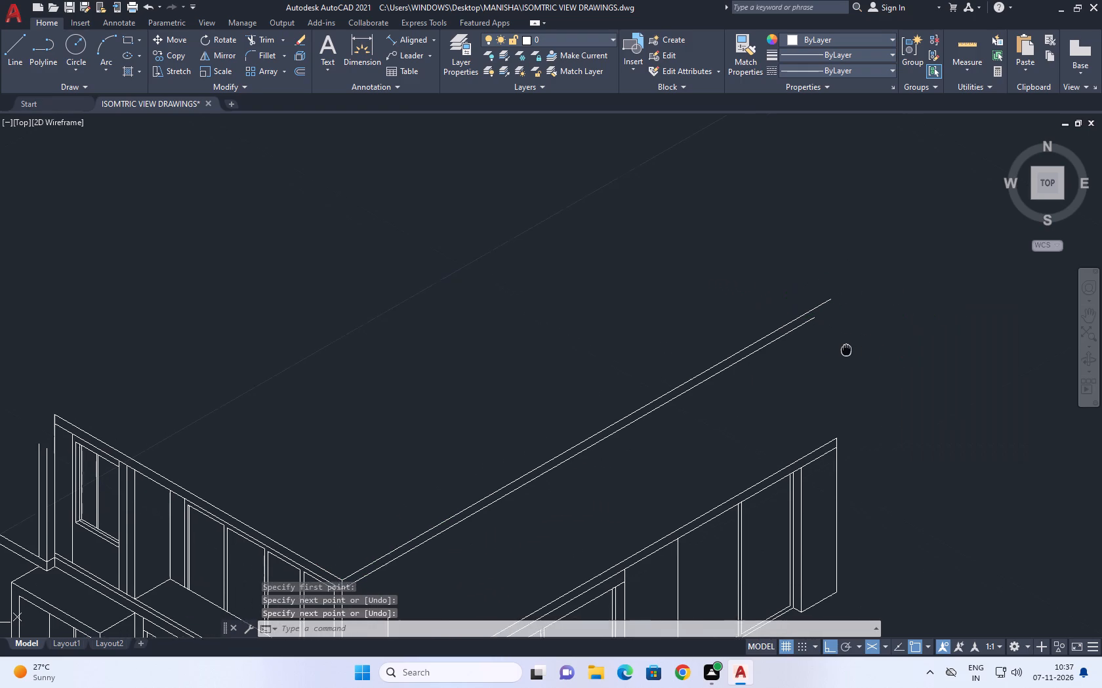
pyautogui.moveTo(842, 350); pyautogui.dragTo(782, 352, button='middle')
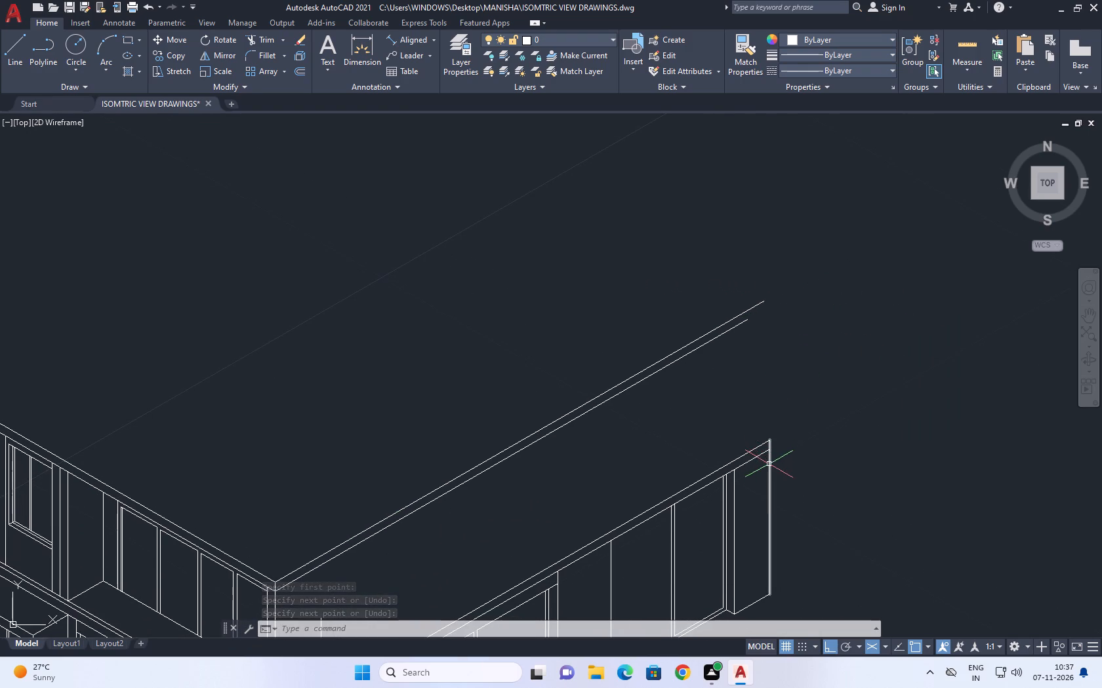
# Draw a vertical line upward from the side wall's far top corner past the roof-band lines, using the right isoplane.
pyautogui.click(13, 54)
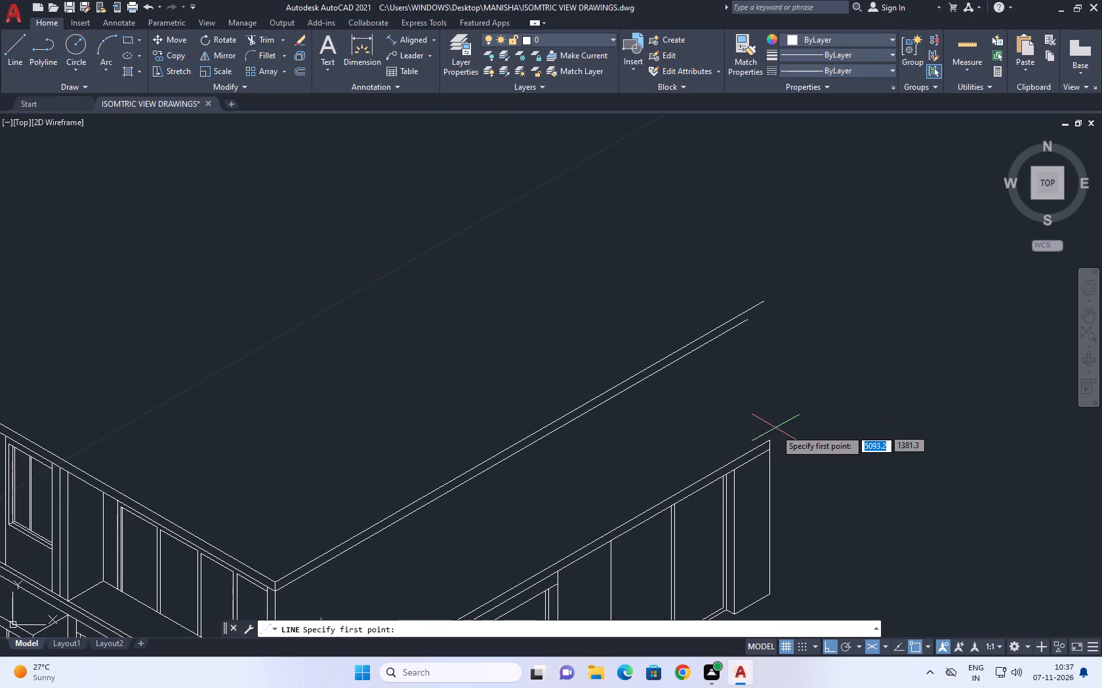
pyautogui.click(767, 439)
pyautogui.moveTo(775, 272); pyautogui.dragTo(758, 441, button='middle')
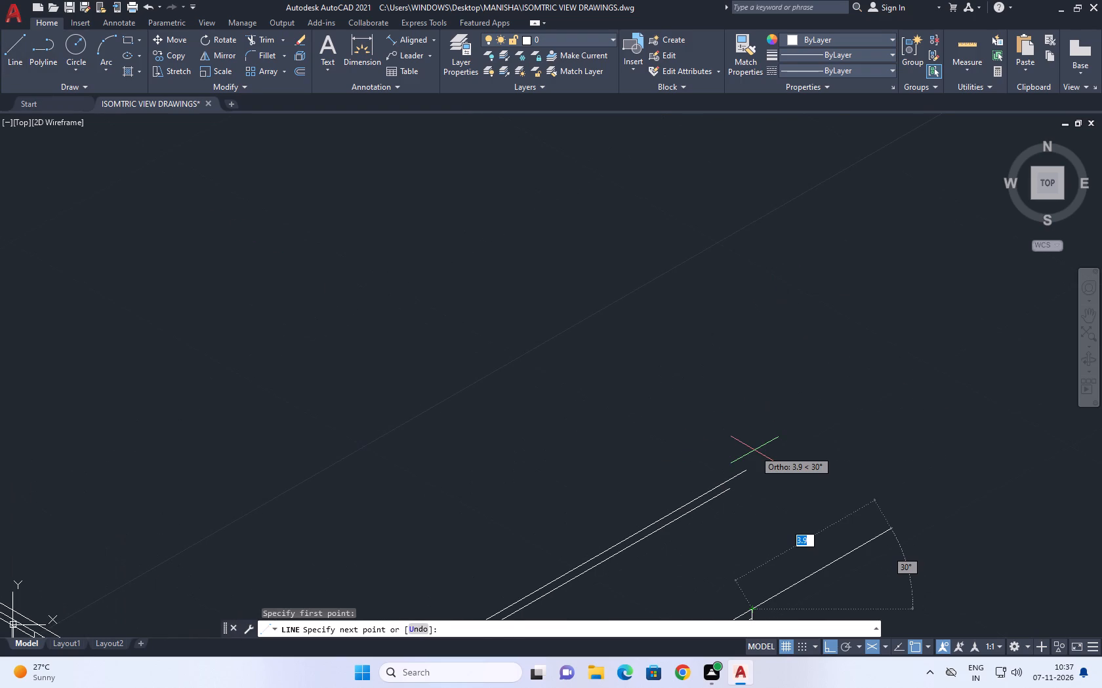
pyautogui.press('F5')
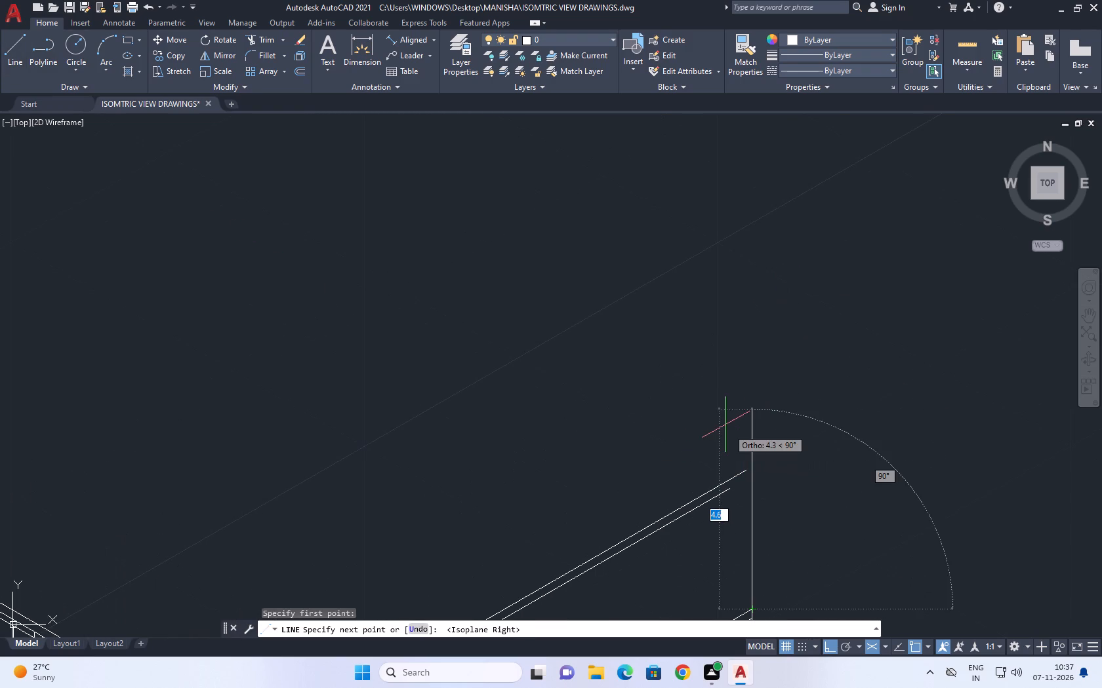
pyautogui.scroll(-1, 704, 393)
pyautogui.click(700, 273)
pyautogui.rightClick(806, 307)
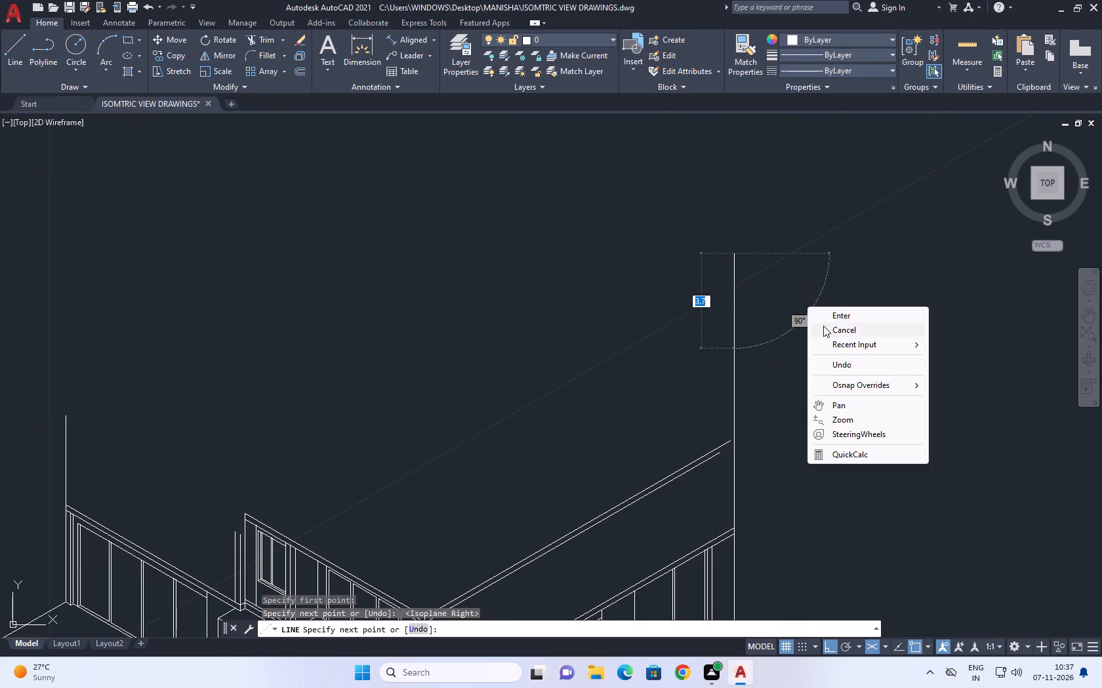
pyautogui.click(848, 330)
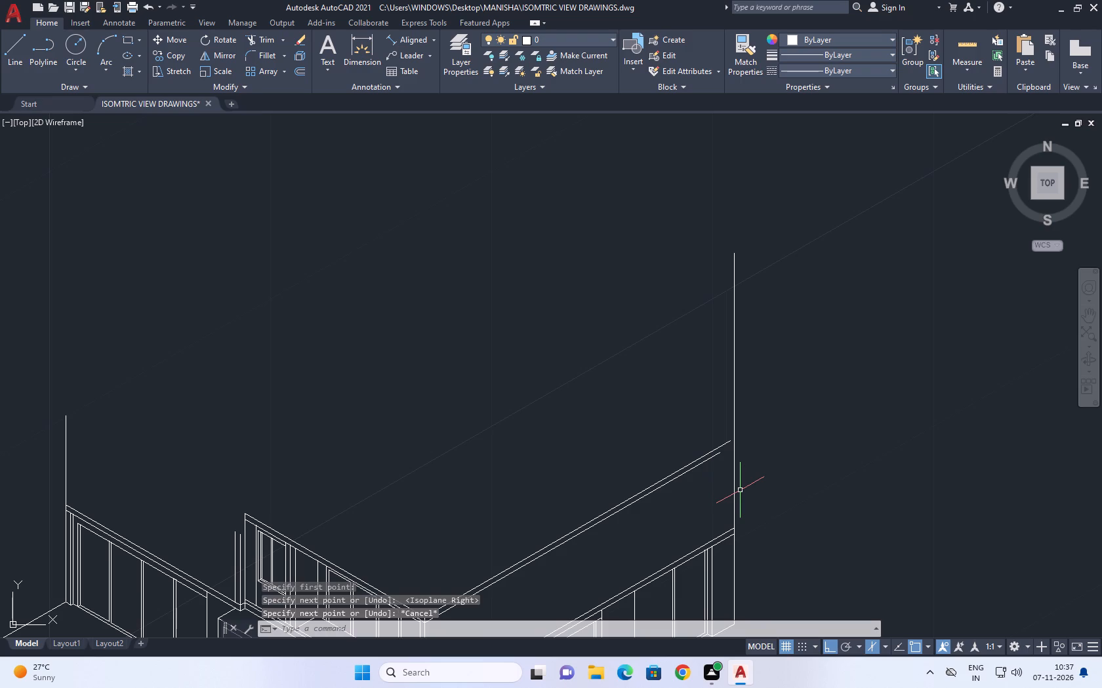
# Extend both upper-storey roof-band lines above the side wall to meet the new vertical line at the far end.
pyautogui.write('EX')
pyautogui.press('space')
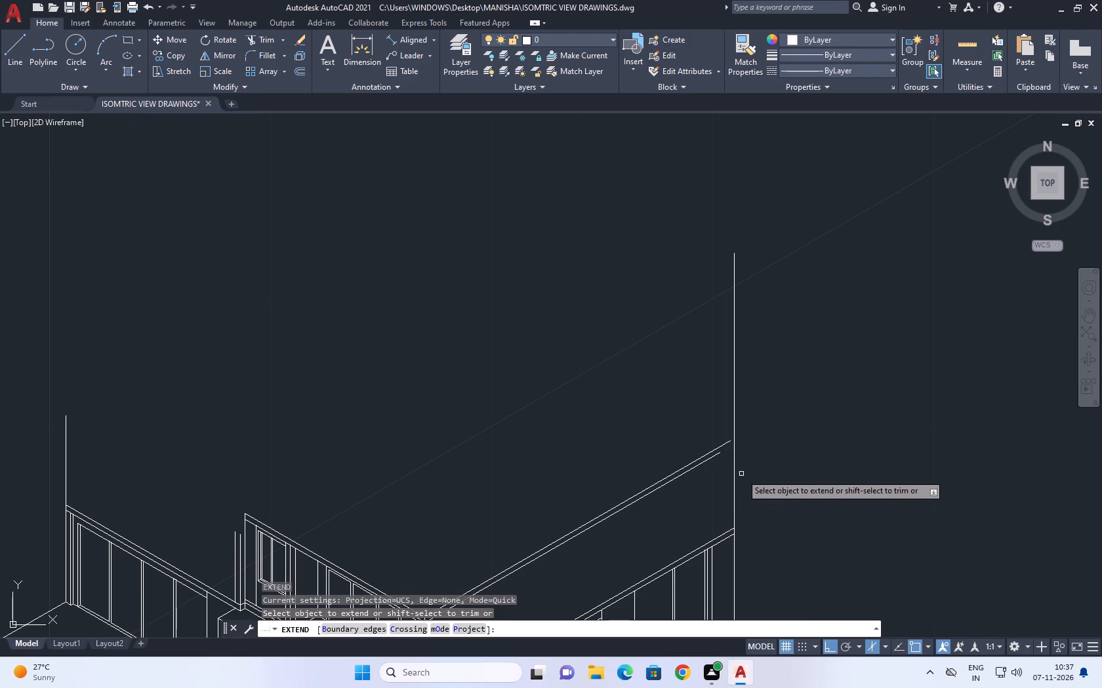
pyautogui.click(718, 457)
pyautogui.click(718, 446)
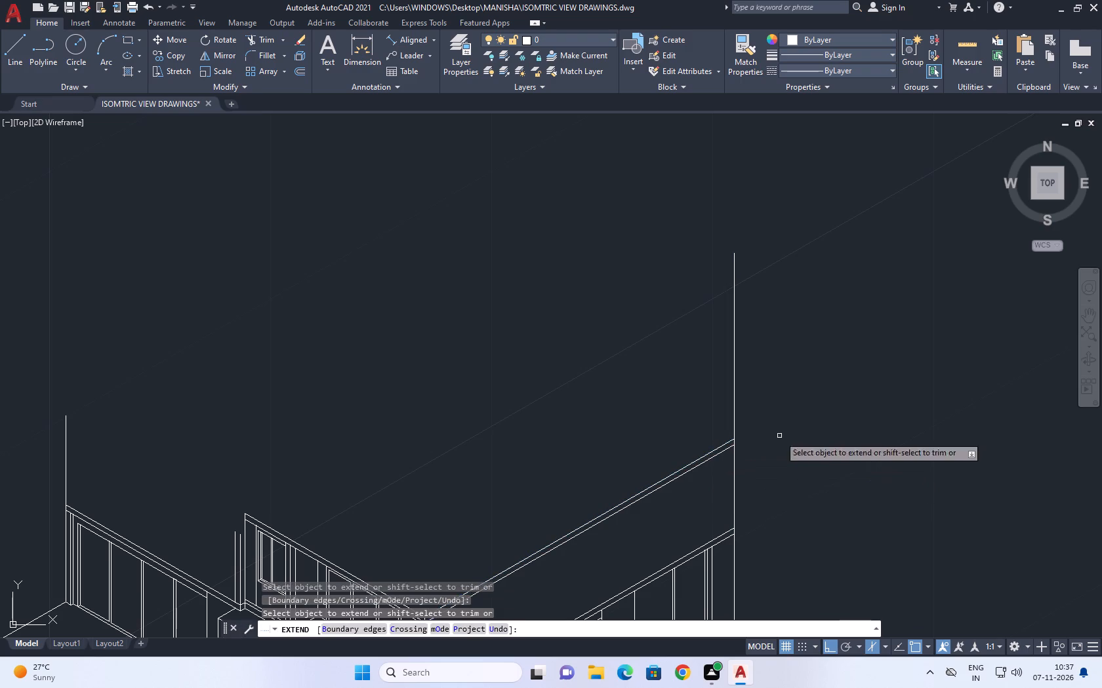
pyautogui.rightClick(784, 391)
pyautogui.click(824, 415)
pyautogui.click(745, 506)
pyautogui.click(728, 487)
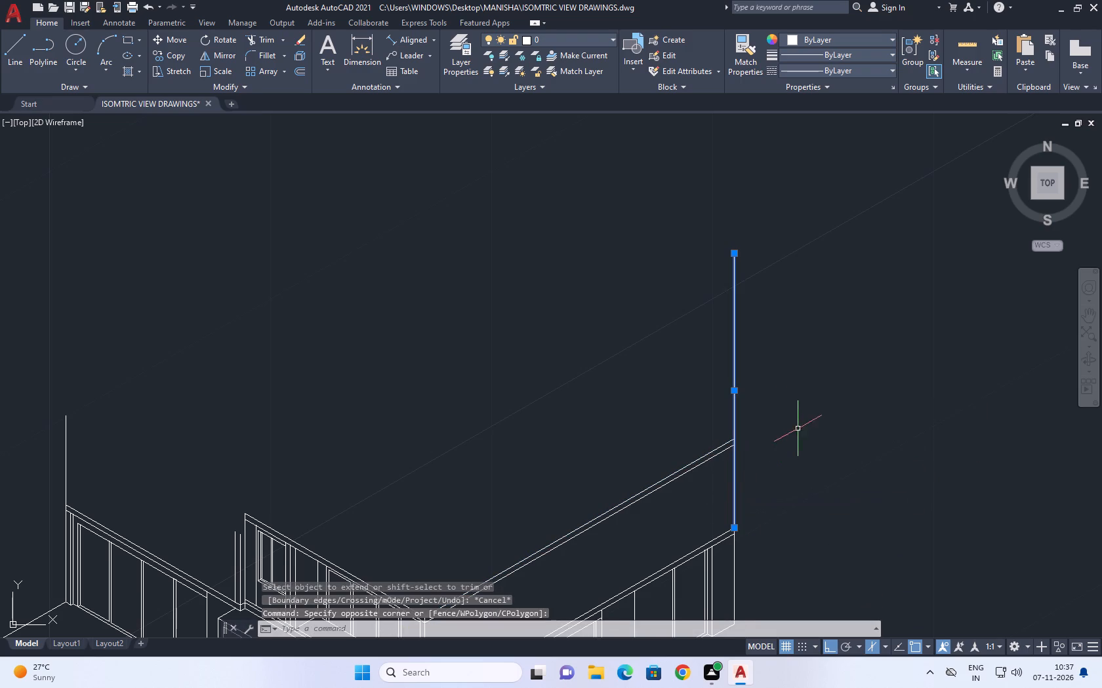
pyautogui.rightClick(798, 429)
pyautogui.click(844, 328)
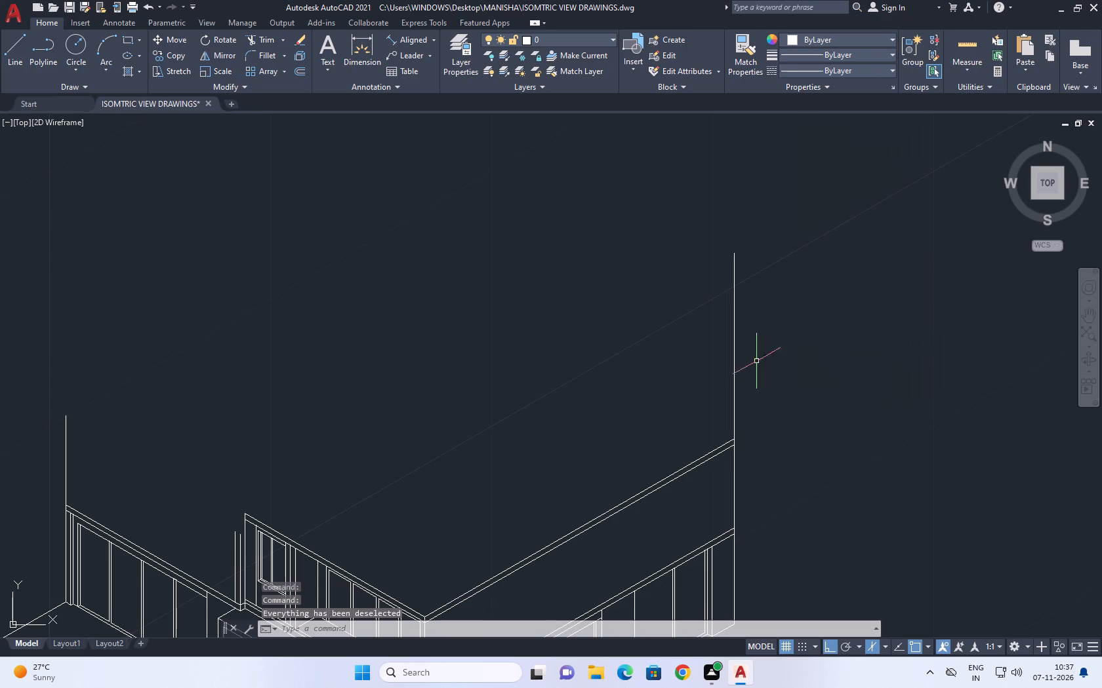
# Examine the upper storey's corner, framed openings and roof band in relation to the side wall below.
pyautogui.moveTo(700, 495); pyautogui.dragTo(704, 366, button='middle')
pyautogui.scroll(1, 701, 491)
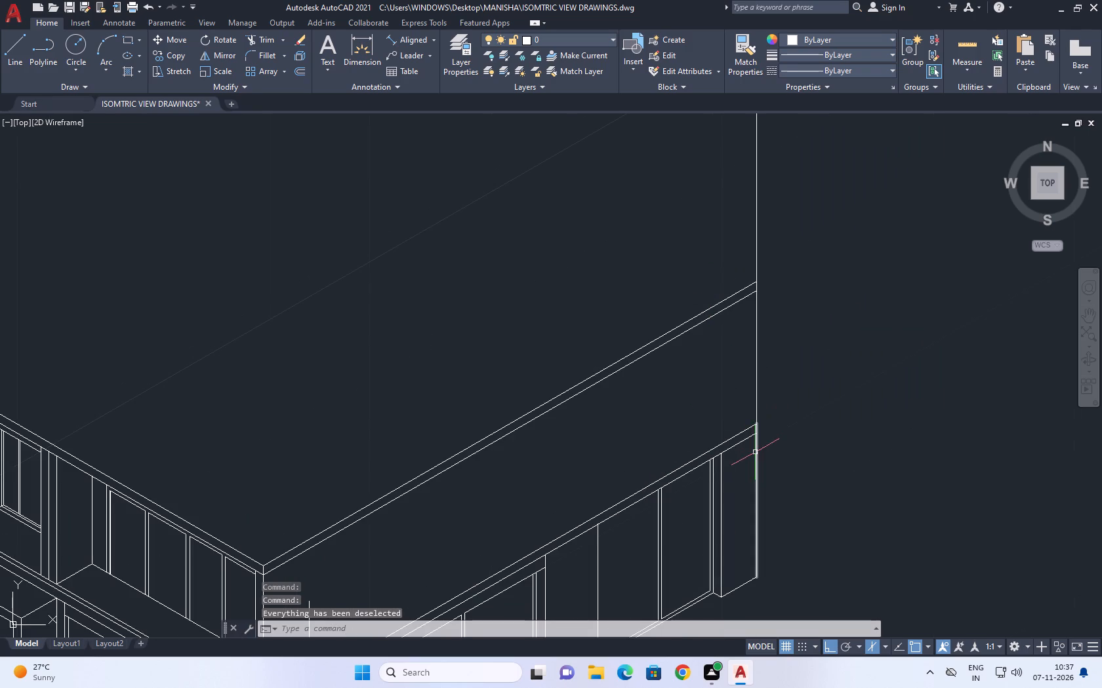
pyautogui.scroll(-2, 752, 428)
pyautogui.scroll(3, 565, 503)
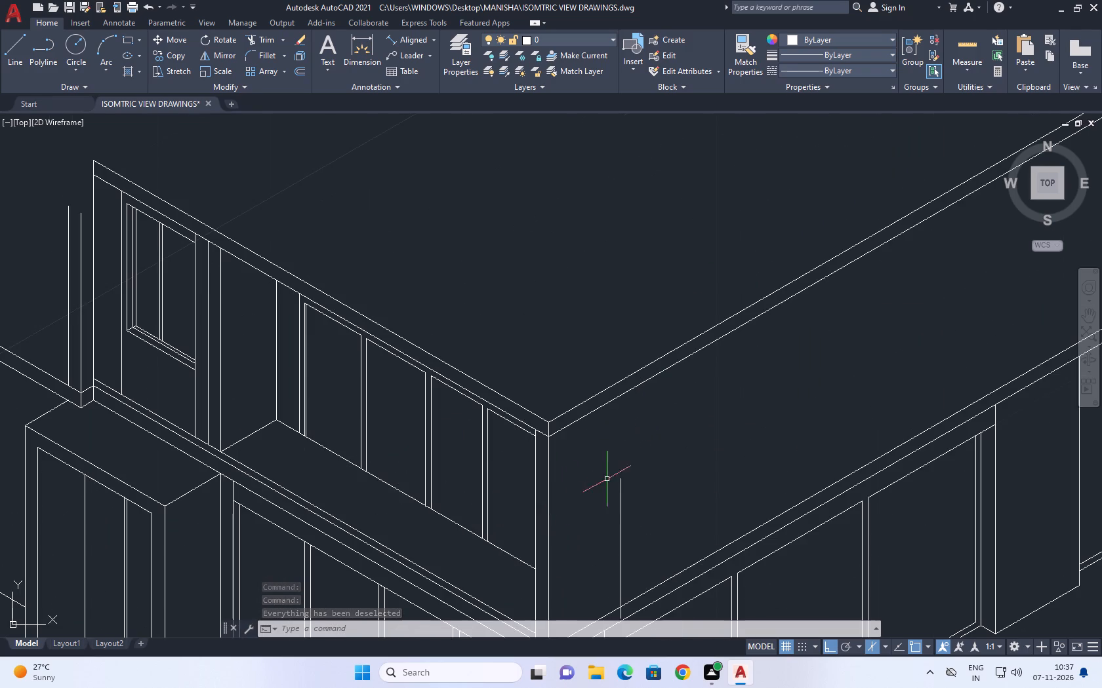
pyautogui.moveTo(662, 449); pyautogui.dragTo(634, 456, button='middle')
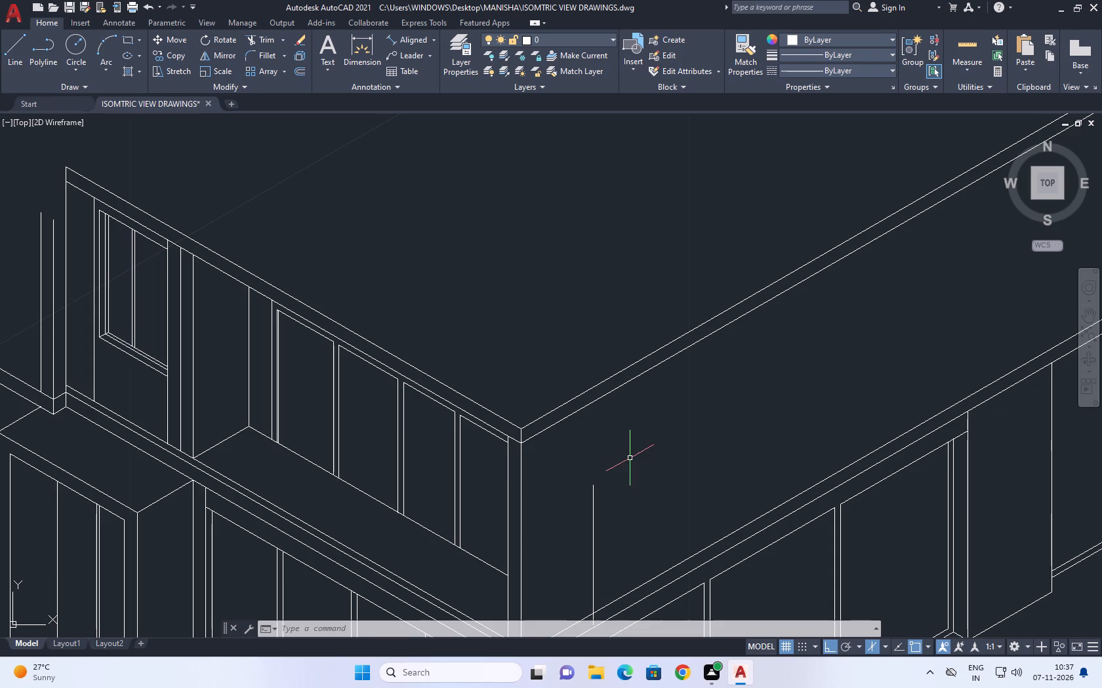
pyautogui.moveTo(537, 469); pyautogui.dragTo(678, 434, button='middle')
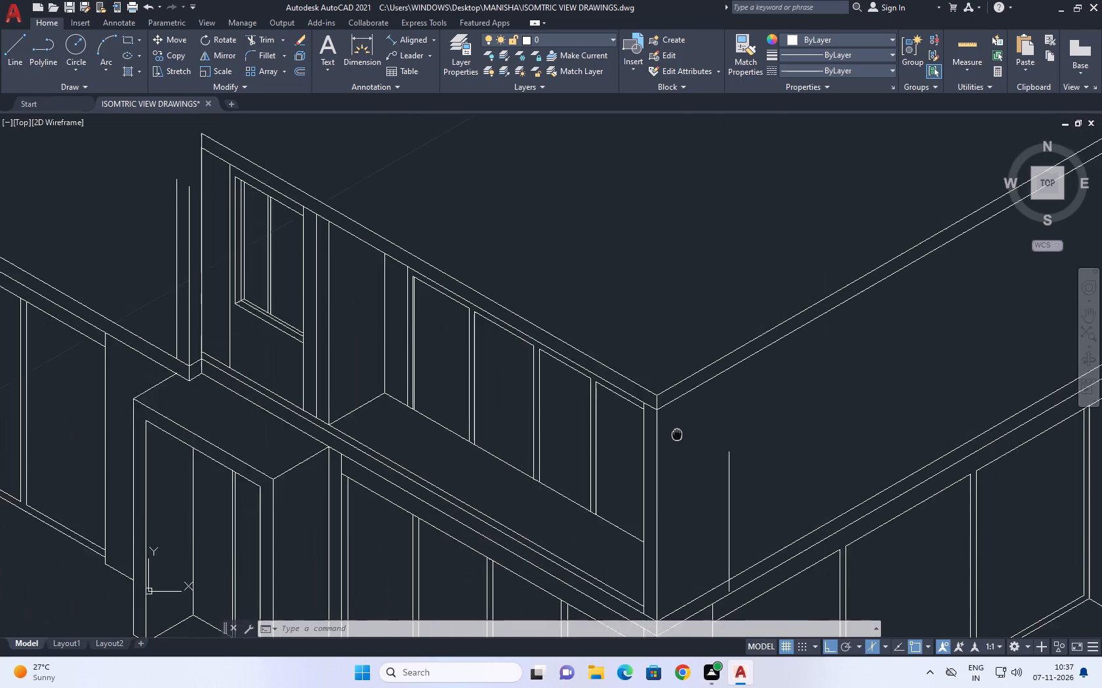
pyautogui.moveTo(678, 434); pyautogui.dragTo(792, 400, button='middle')
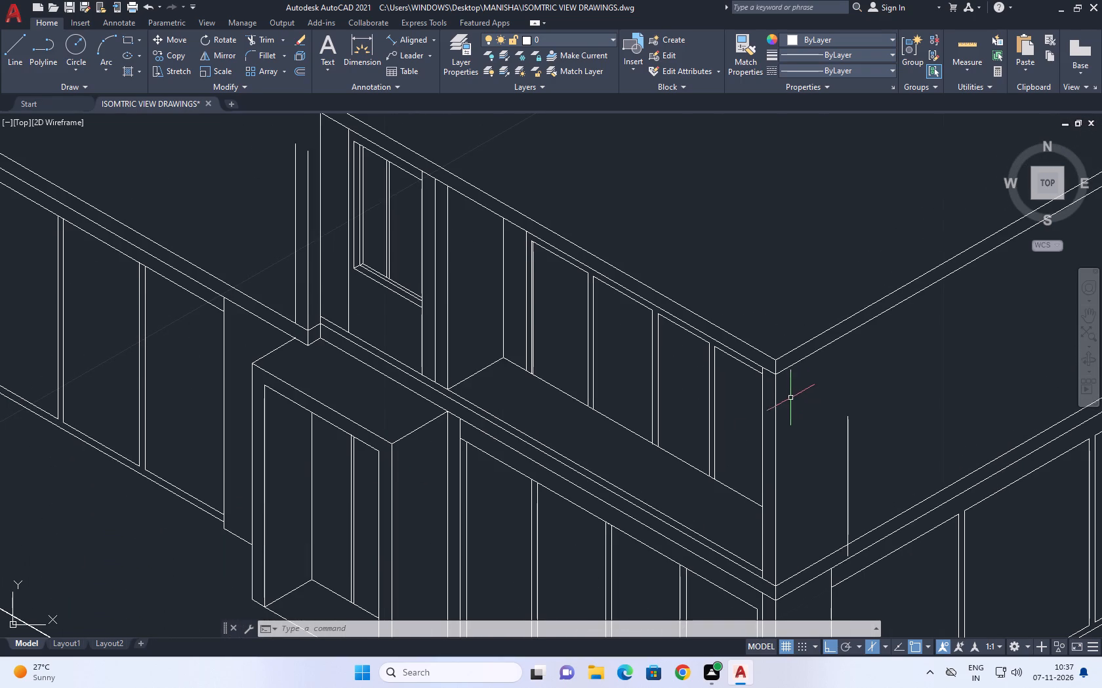
pyautogui.scroll(1, 758, 390)
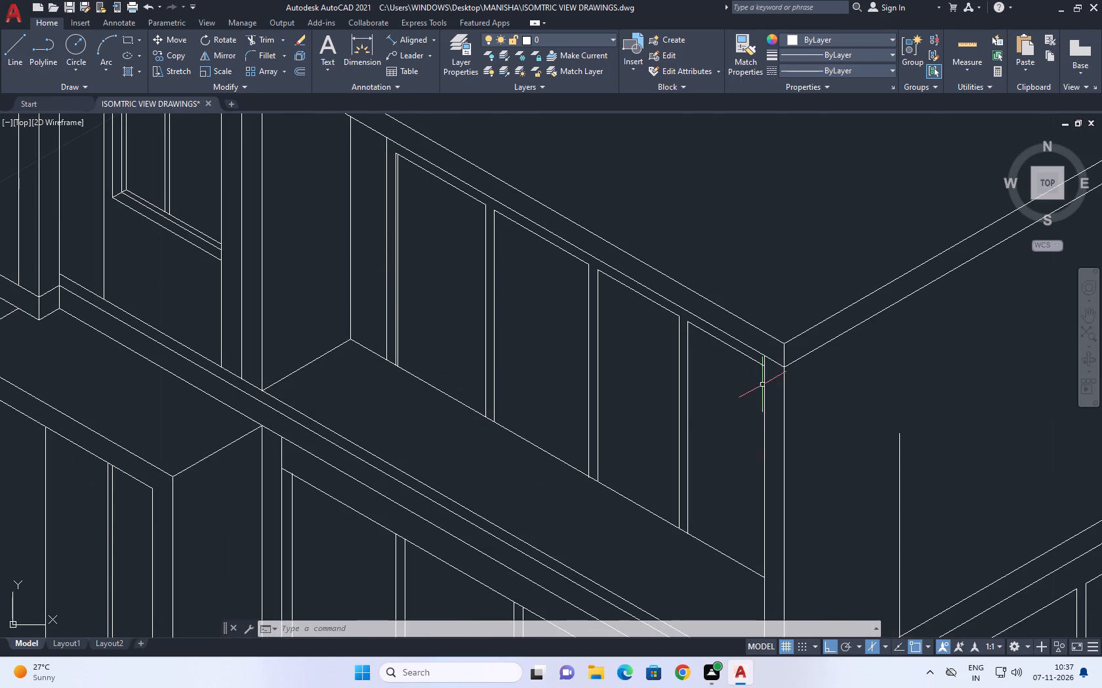
pyautogui.scroll(-2, 748, 399)
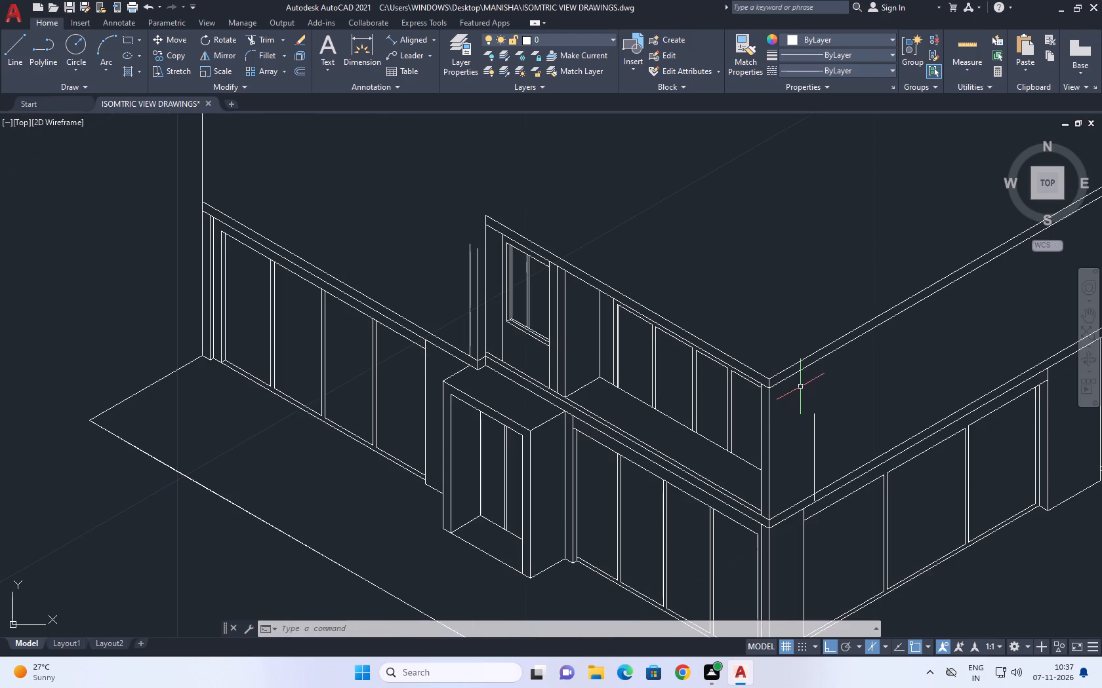
pyautogui.moveTo(824, 382); pyautogui.dragTo(707, 442, button='middle')
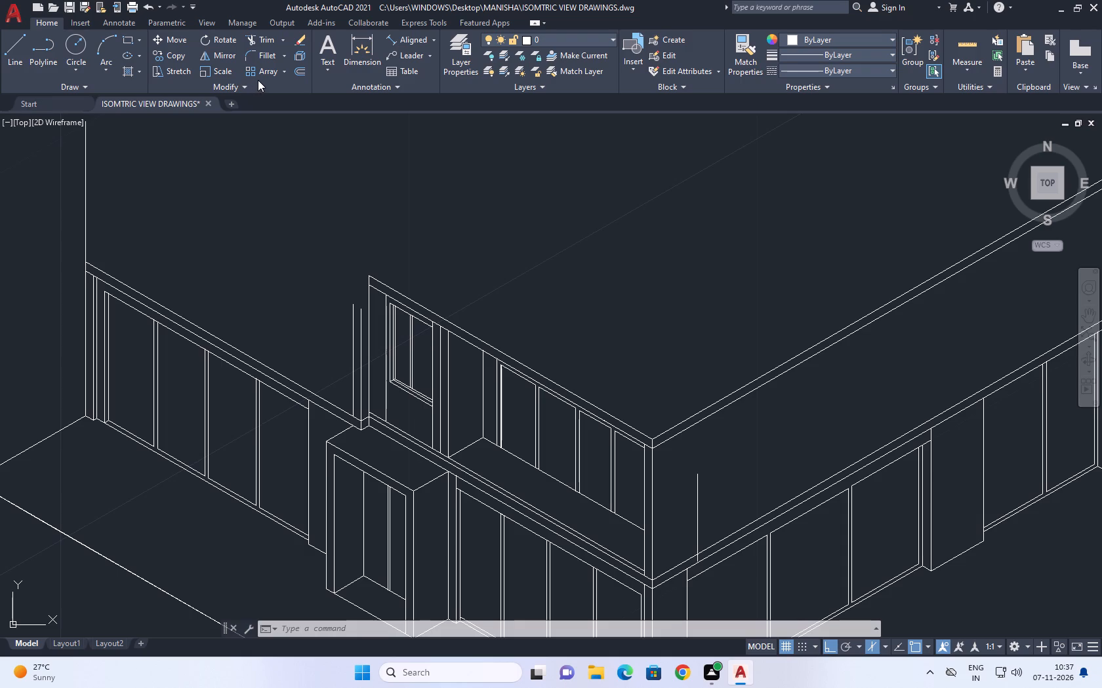
# Draw a left-isoplane line across the upper storey's front from the recess's near edge to just past the outer corner, parallel to the window base.
pyautogui.click(0, 42)
pyautogui.click(4, 66)
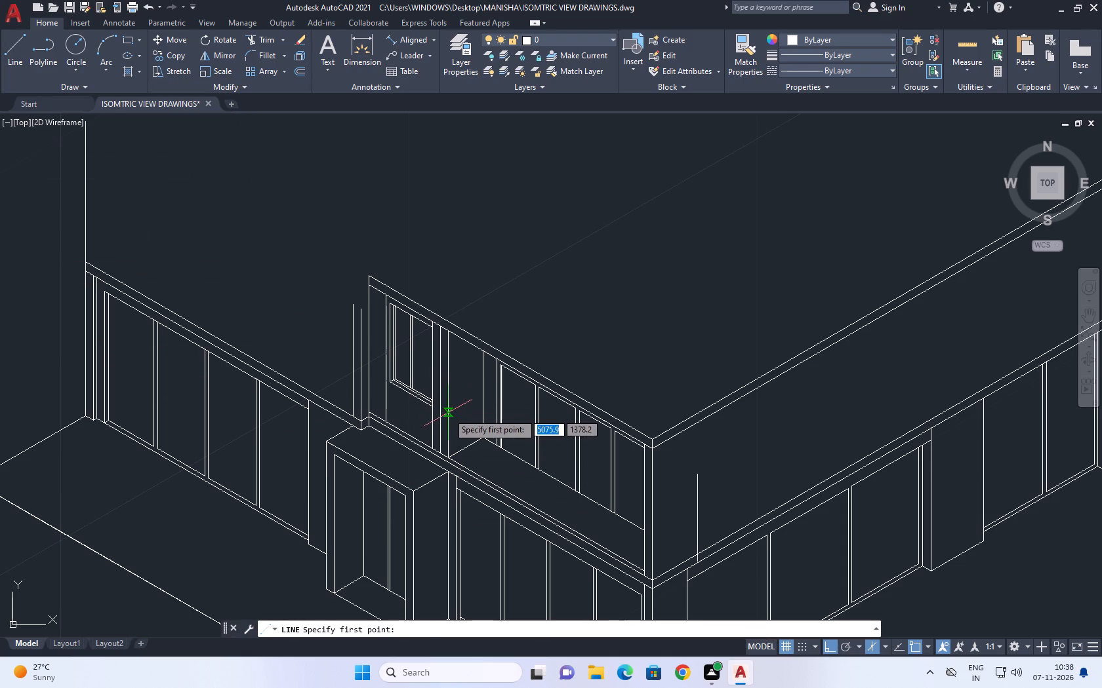
pyautogui.click(448, 413)
pyautogui.scroll(1, 629, 522)
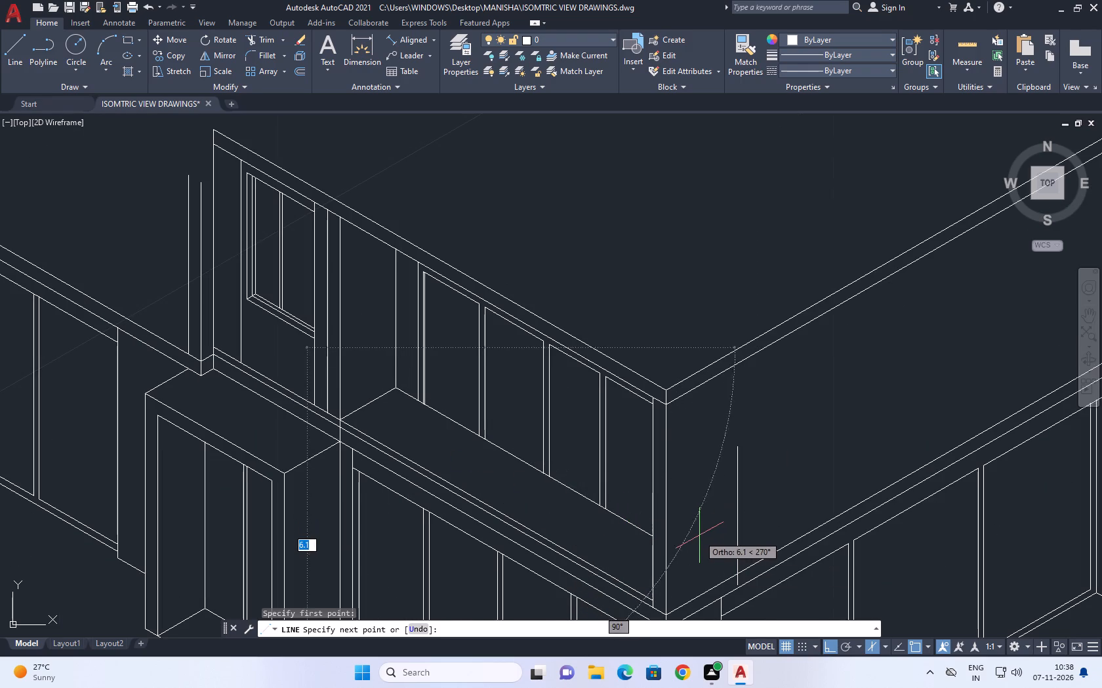
pyautogui.click(703, 536)
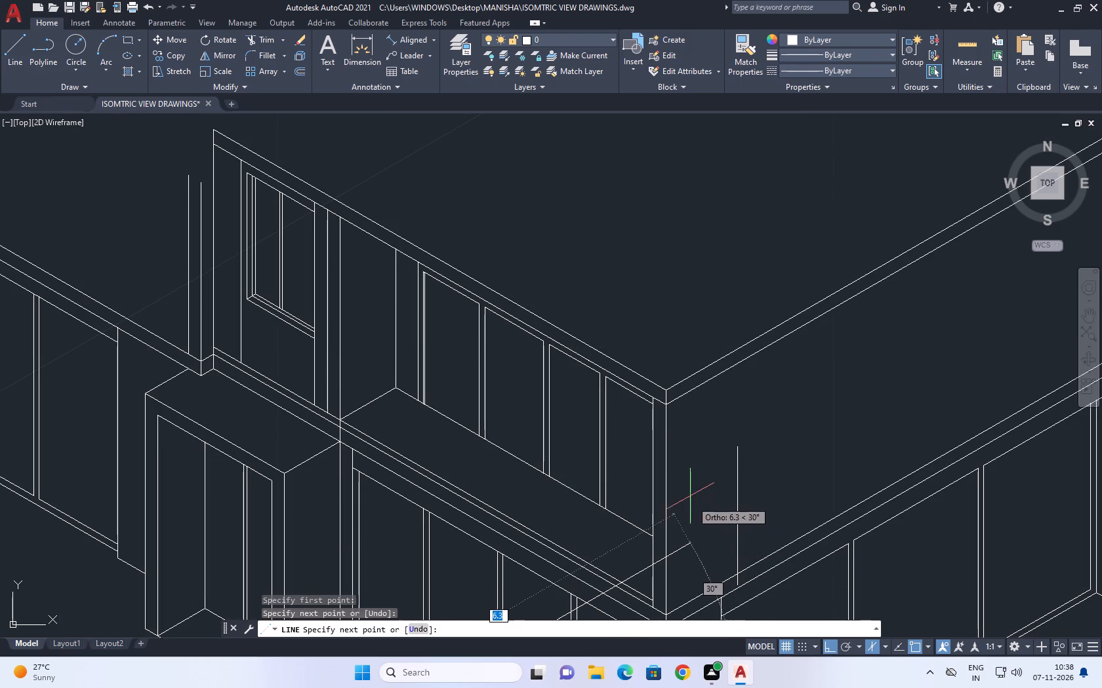
pyautogui.hotkey('ctrl', 'z')
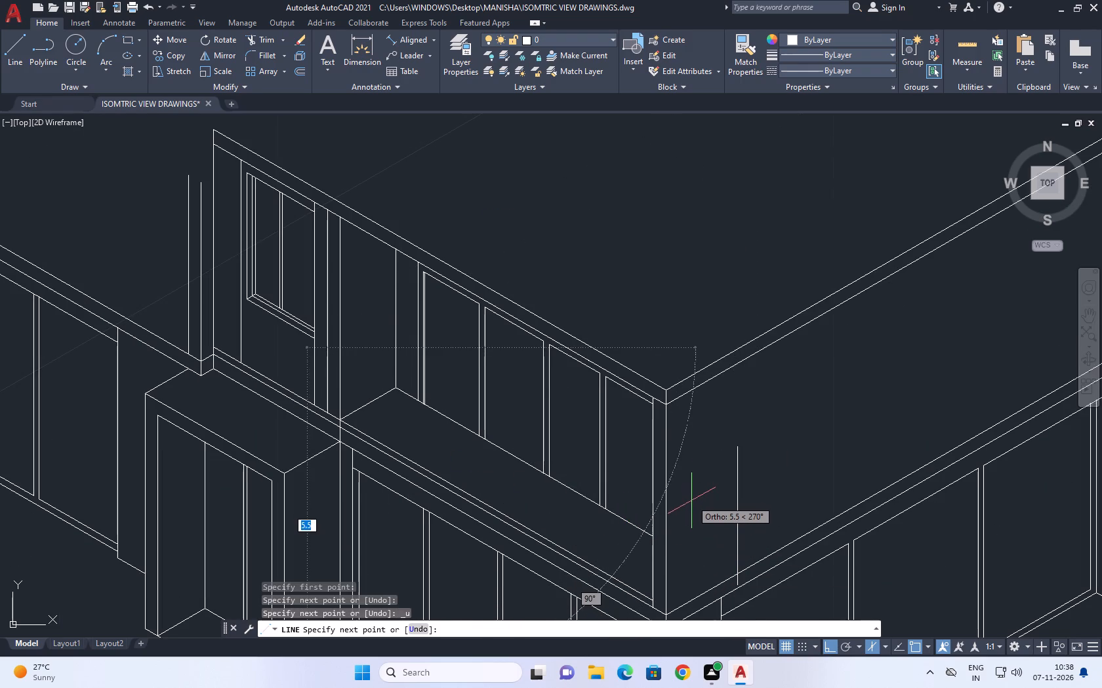
pyautogui.press('F5')
pyautogui.scroll(2, 687, 512)
pyautogui.click(651, 564)
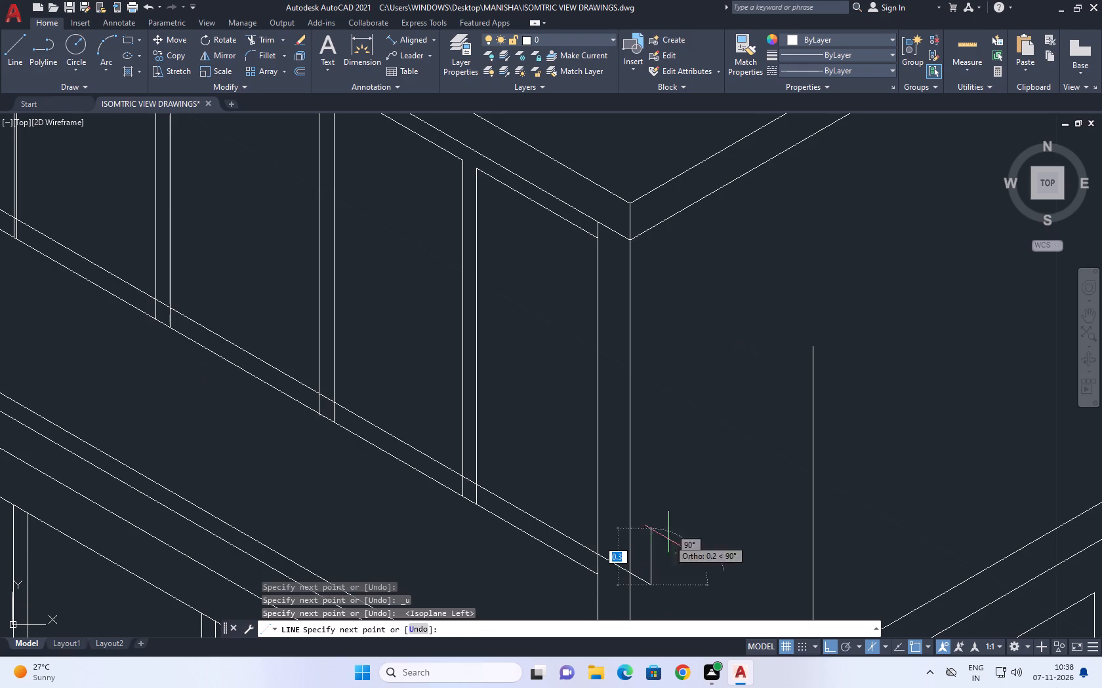
pyautogui.rightClick(645, 450)
pyautogui.click(708, 473)
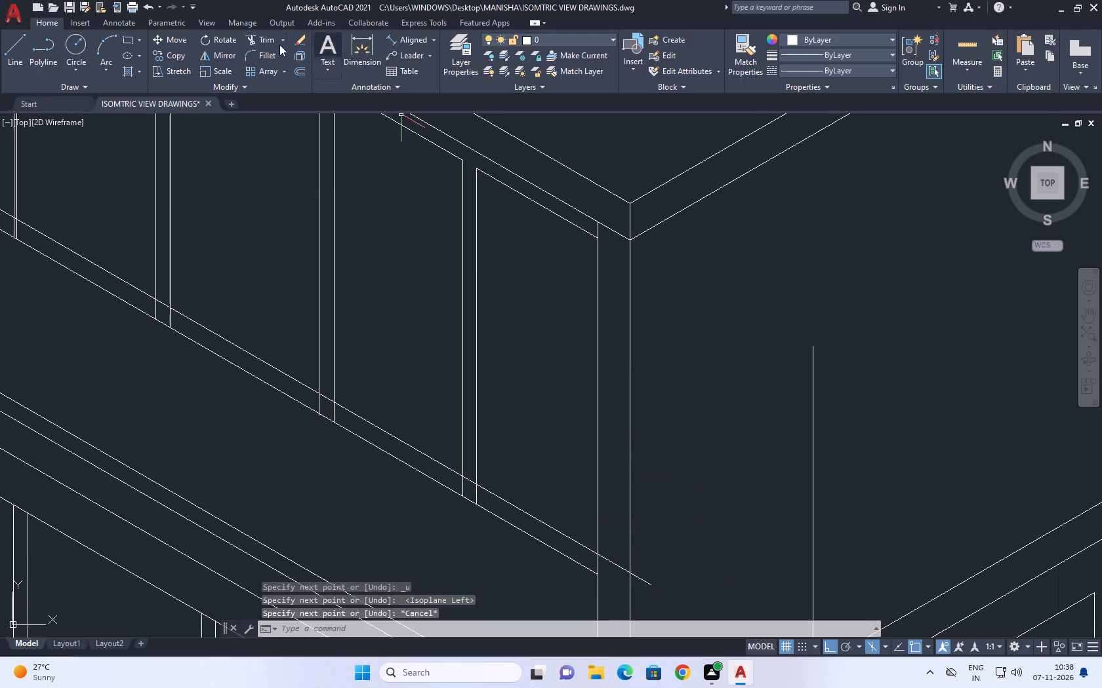
# Trim the new line back to the last window frame at the corner and remove the recess's slanted floor edge.
pyautogui.click(253, 36)
pyautogui.click(643, 583)
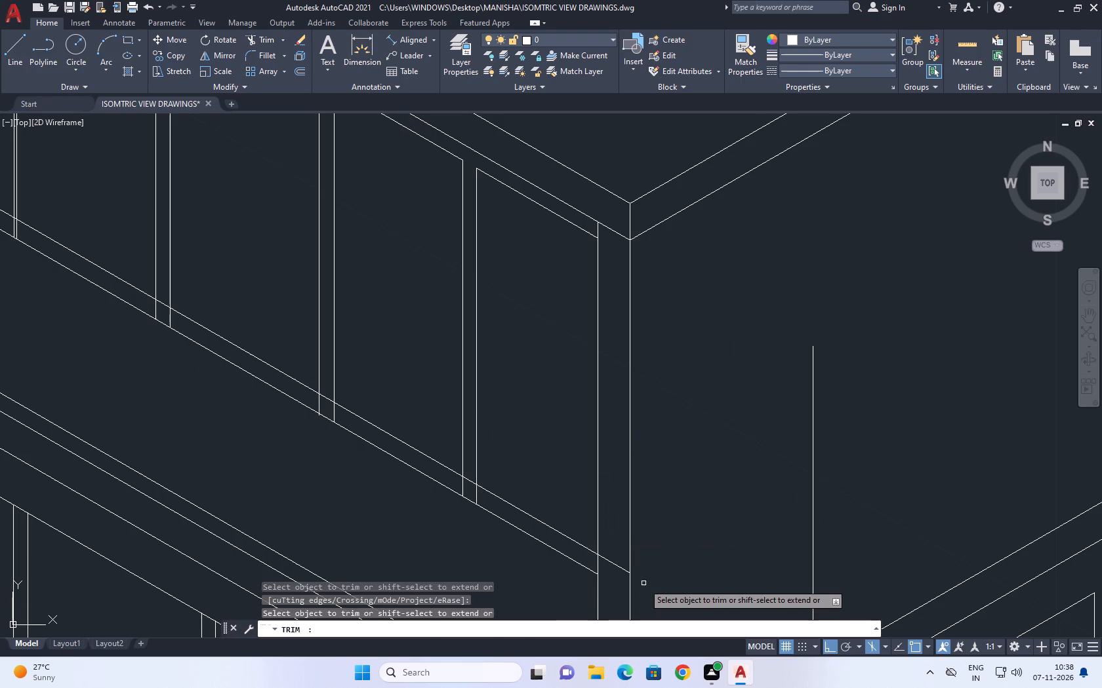
pyautogui.click(621, 567)
pyautogui.scroll(-2, 561, 531)
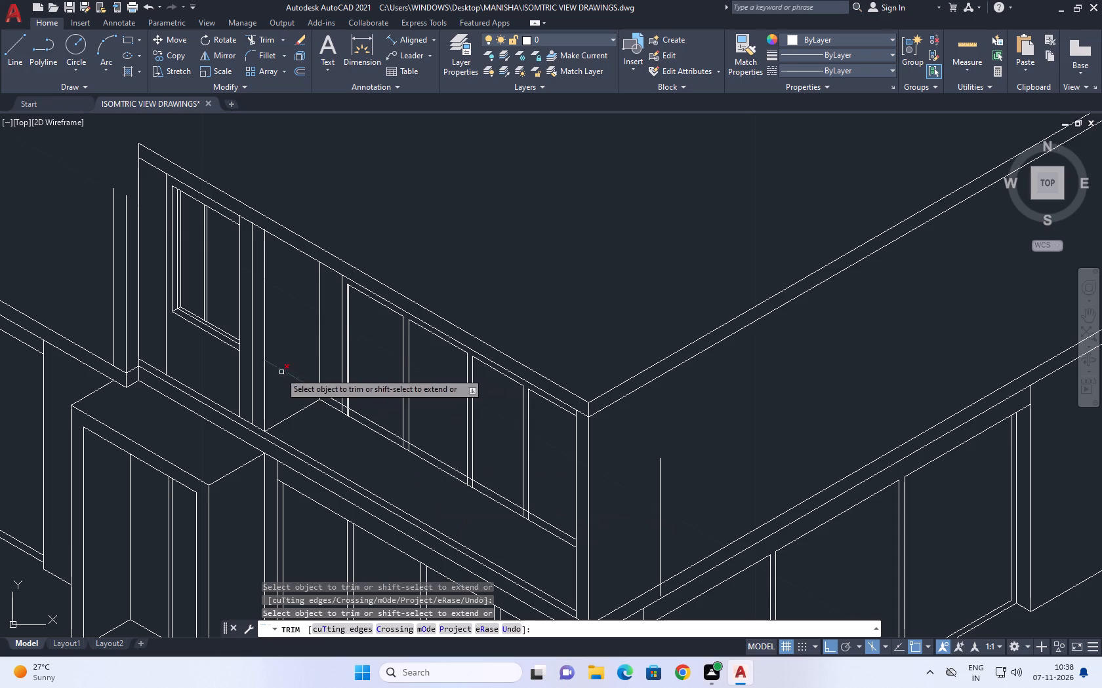
pyautogui.click(304, 409)
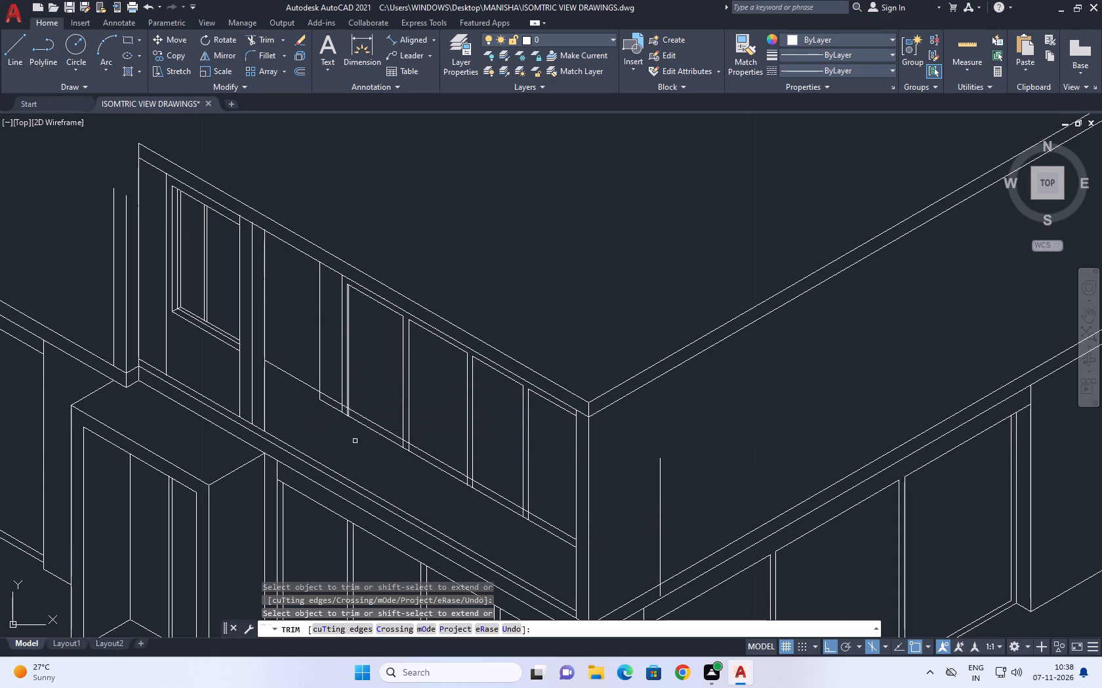
# Trim the old base line and vertical ends below the new line at the recess and the first window frame.
pyautogui.scroll(-2, 398, 452)
pyautogui.scroll(4, 356, 435)
pyautogui.moveTo(387, 418); pyautogui.dragTo(375, 418, button='middle')
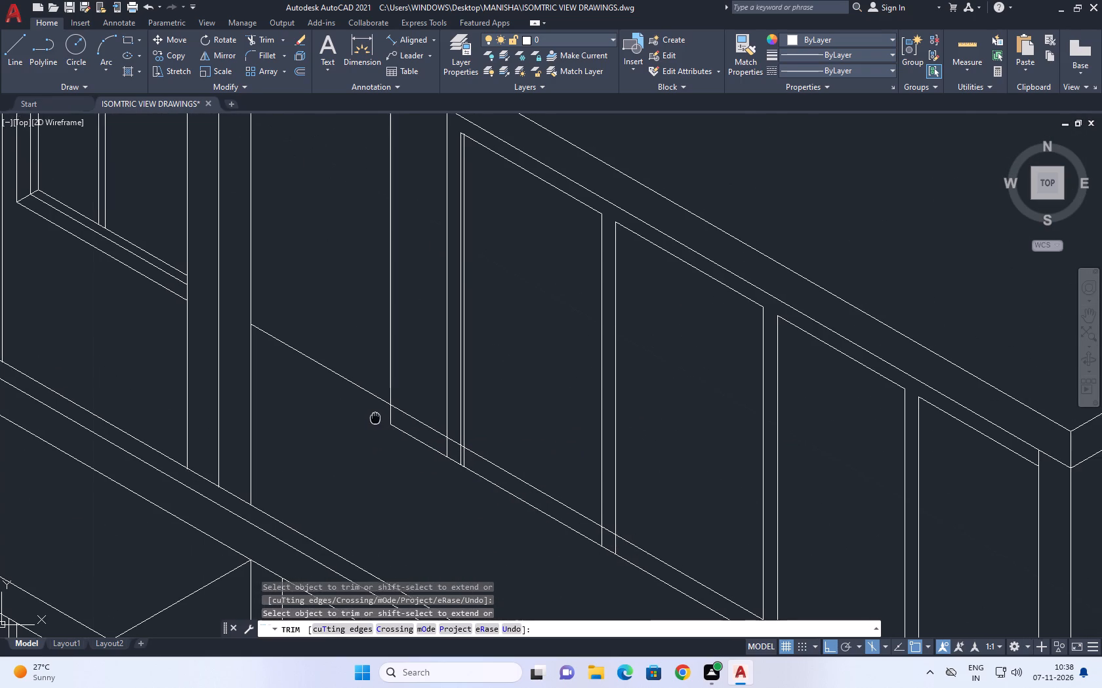
pyautogui.moveTo(375, 418); pyautogui.dragTo(348, 412, button='middle')
pyautogui.click(344, 406)
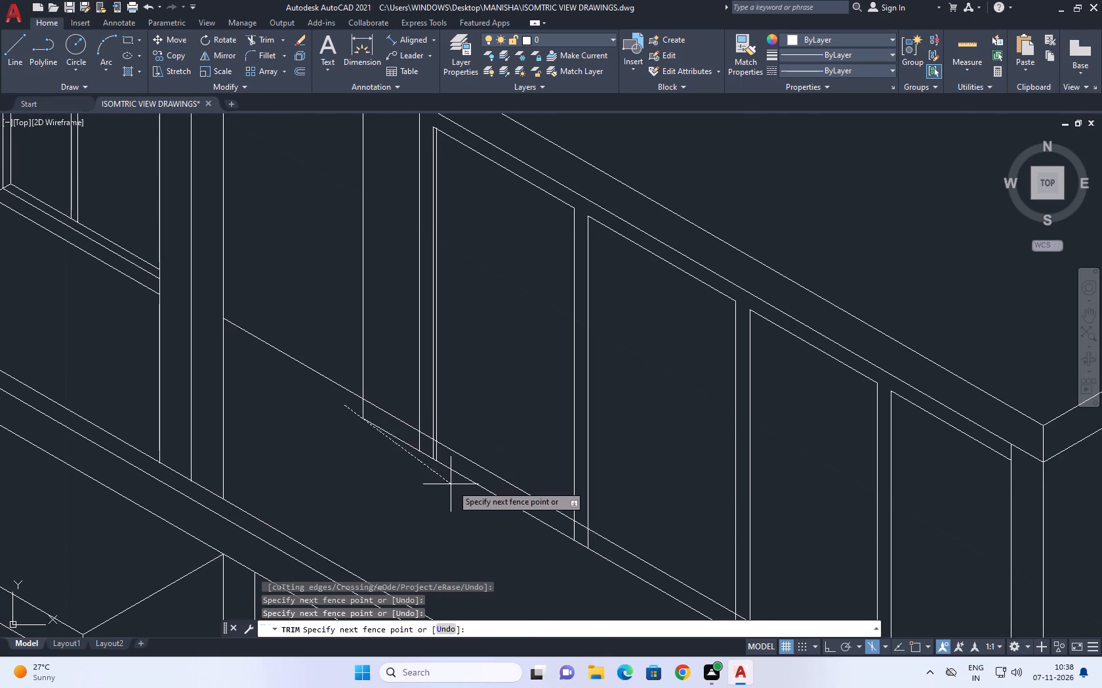
pyautogui.click(506, 493)
pyautogui.moveTo(498, 489); pyautogui.dragTo(489, 489)
pyautogui.moveTo(451, 478); pyautogui.dragTo(432, 471)
pyautogui.scroll(-2, 399, 429)
pyautogui.scroll(2, 607, 565)
# Trim the old base line and mullion ends below the new line in the front window bays nearest the corner.
pyautogui.click(617, 548)
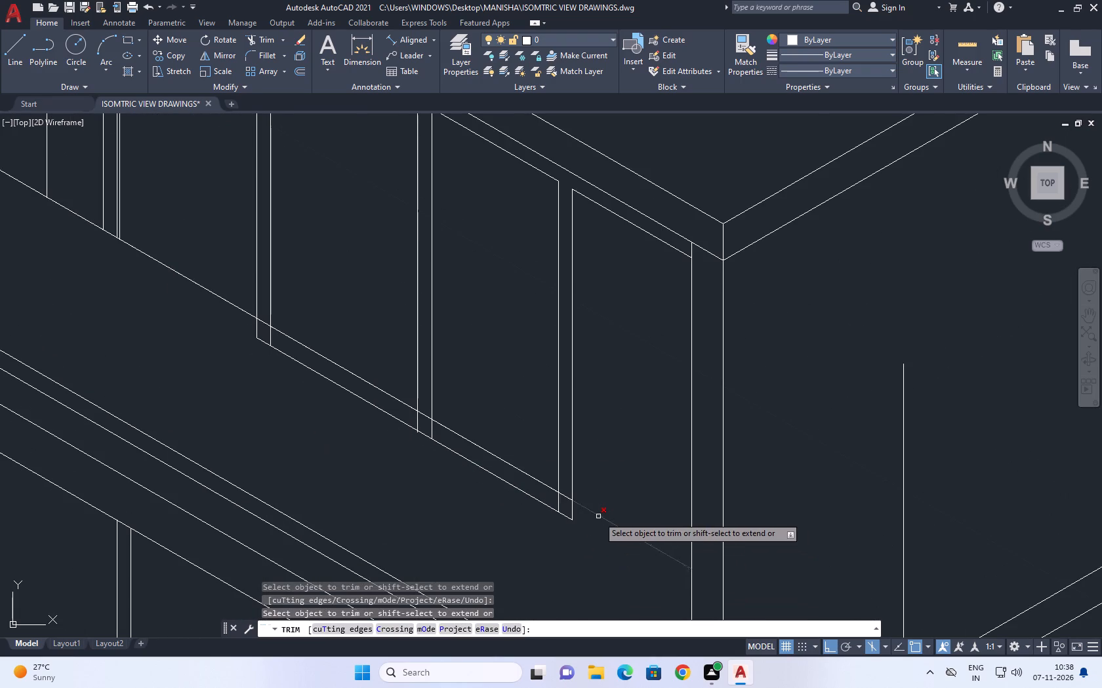
pyautogui.click(596, 516)
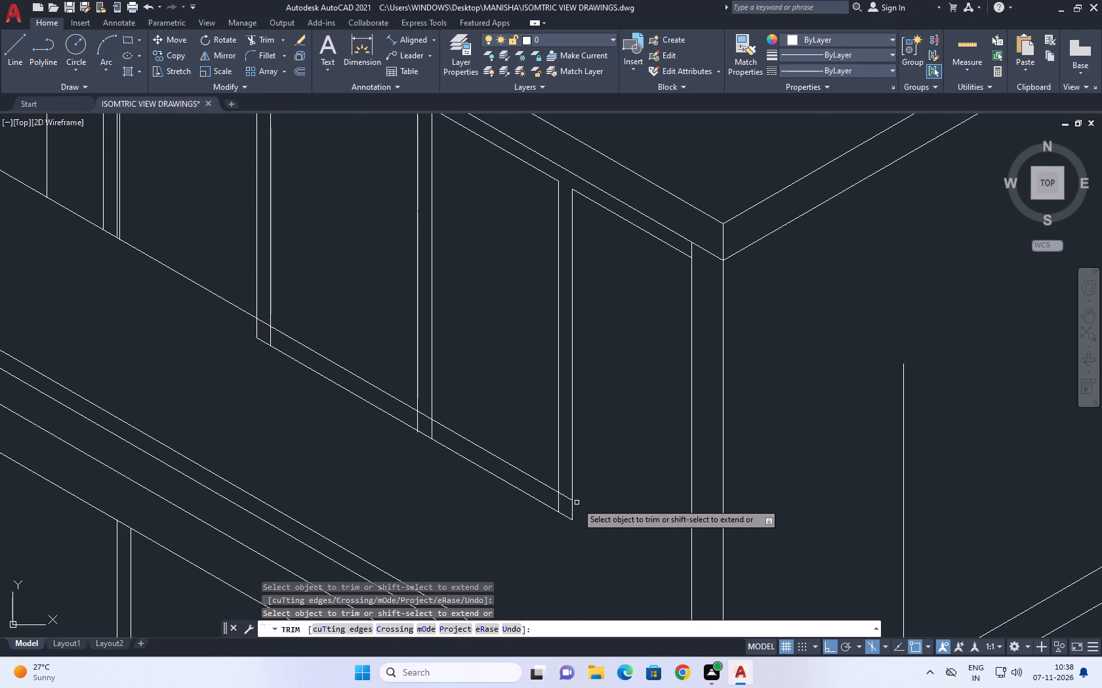
pyautogui.hotkey('ctrl', 'z')
pyautogui.click(574, 515)
pyautogui.click(555, 512)
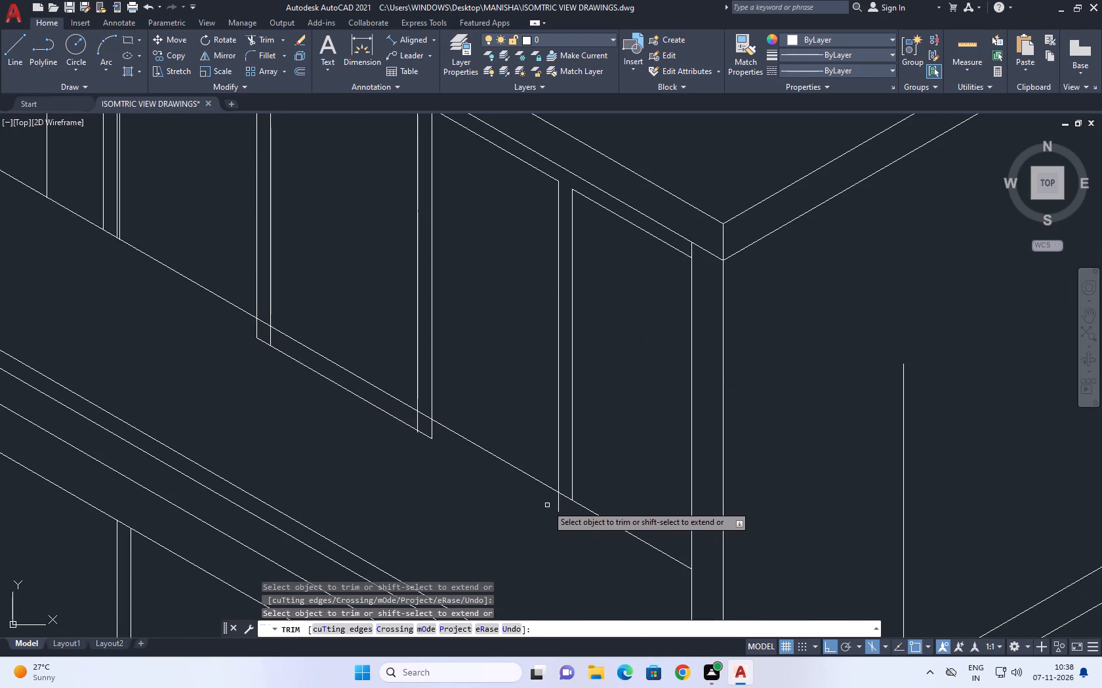
pyautogui.click(554, 507)
pyautogui.click(563, 508)
# Trim the old base line and leftover stubs below the new line at the second mullion from the corner.
pyautogui.click(445, 461)
pyautogui.click(401, 428)
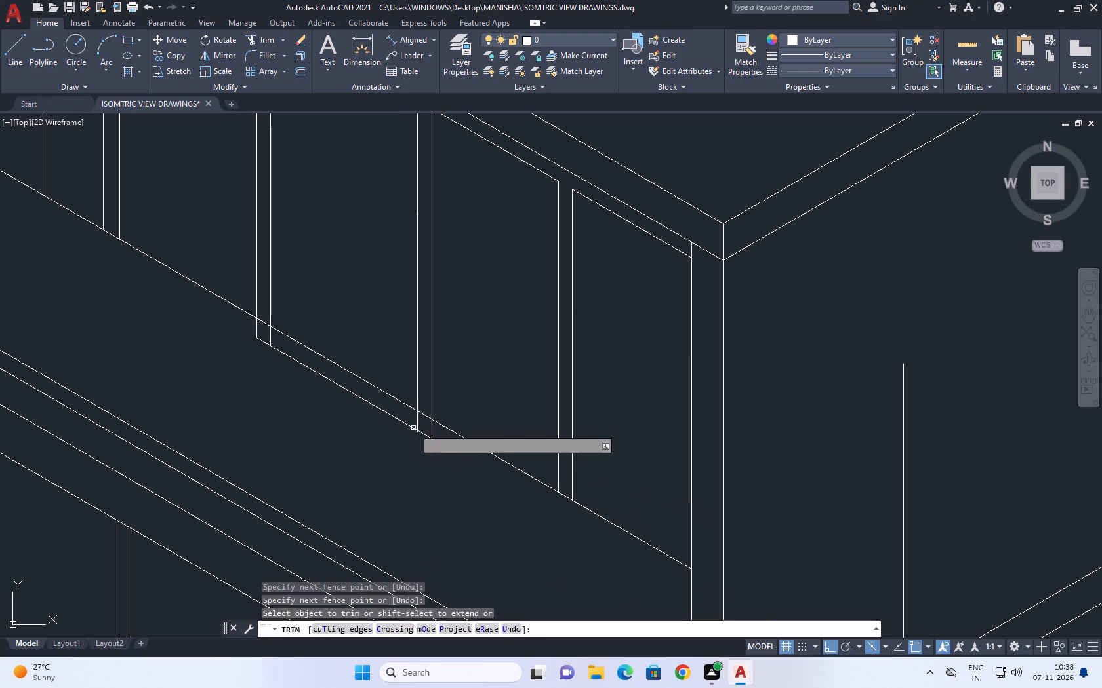
pyautogui.click(435, 432)
pyautogui.moveTo(384, 423); pyautogui.dragTo(365, 423)
pyautogui.click(432, 430)
pyautogui.click(428, 440)
pyautogui.scroll(3, 424, 436)
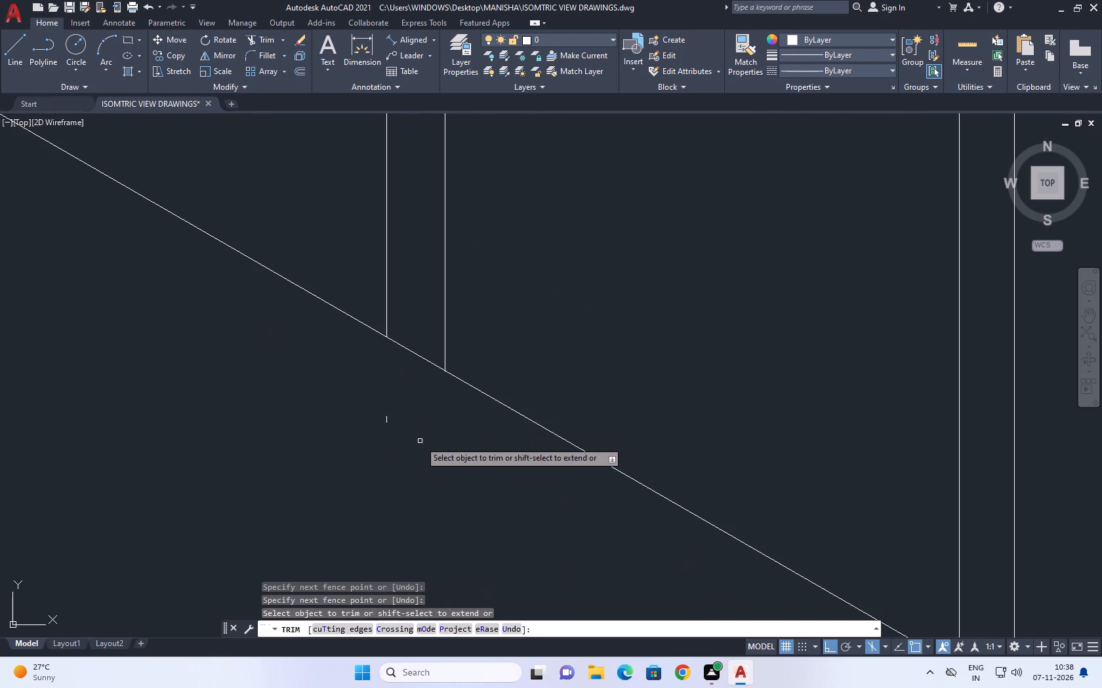
pyautogui.click(418, 438)
pyautogui.click(374, 421)
pyautogui.click(396, 419)
pyautogui.moveTo(375, 419); pyautogui.dragTo(366, 421)
# Trim the remaining vertical ends and short base-line fragment below the new line at the third mullion from the corner.
pyautogui.scroll(-3, 424, 427)
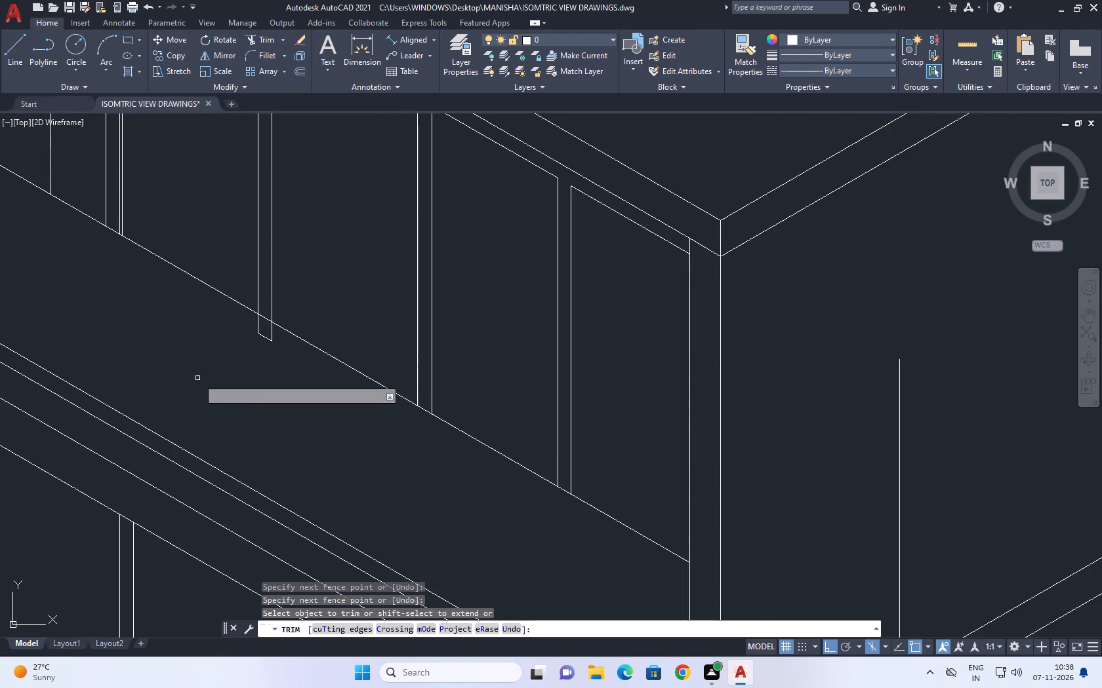
pyautogui.moveTo(262, 408); pyautogui.dragTo(322, 427, button='middle')
pyautogui.scroll(3, 335, 370)
pyautogui.click(331, 311)
pyautogui.click(252, 265)
pyautogui.moveTo(287, 292); pyautogui.dragTo(288, 303)
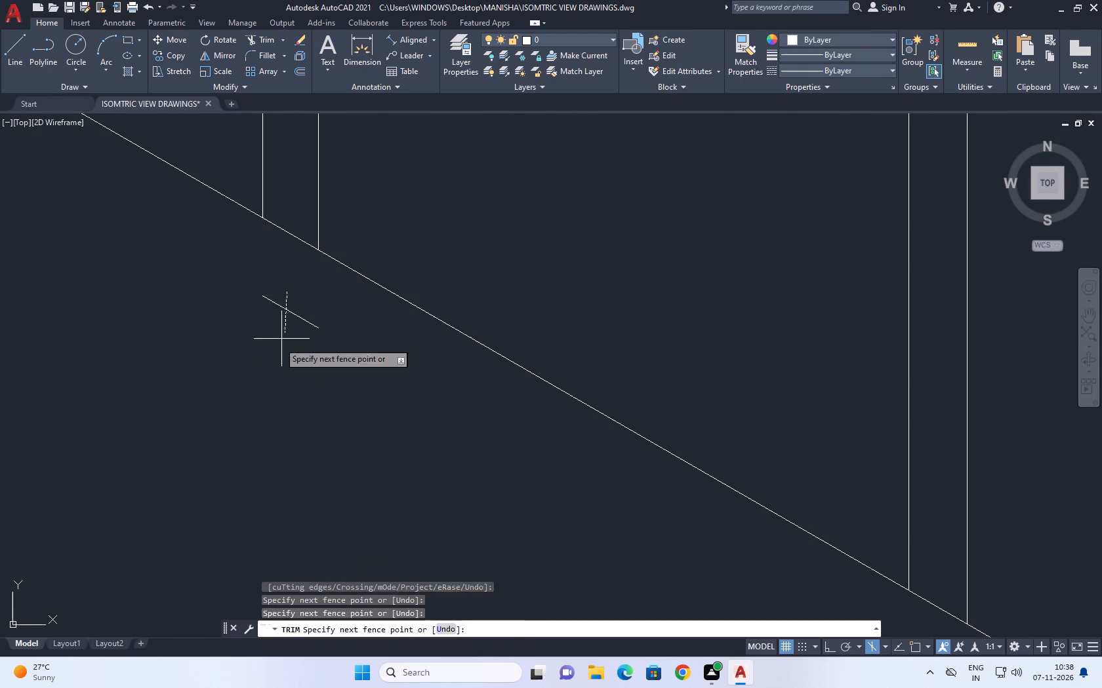
pyautogui.moveTo(277, 344); pyautogui.dragTo(275, 352)
pyautogui.moveTo(314, 355); pyautogui.dragTo(320, 365, button='right')
pyautogui.click(362, 388)
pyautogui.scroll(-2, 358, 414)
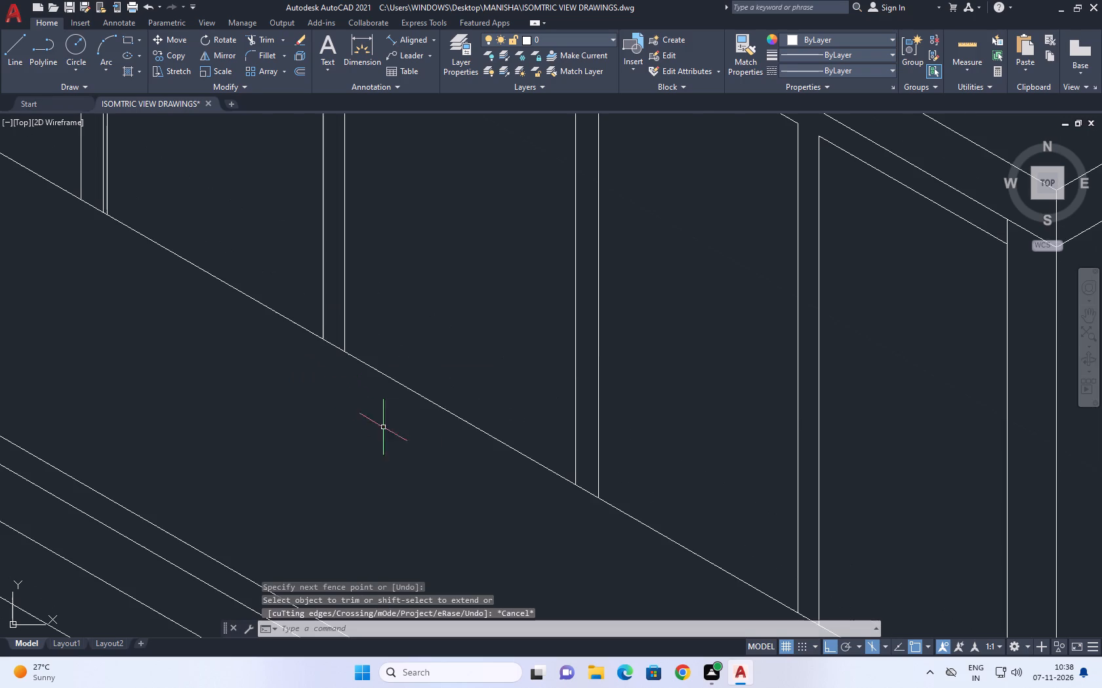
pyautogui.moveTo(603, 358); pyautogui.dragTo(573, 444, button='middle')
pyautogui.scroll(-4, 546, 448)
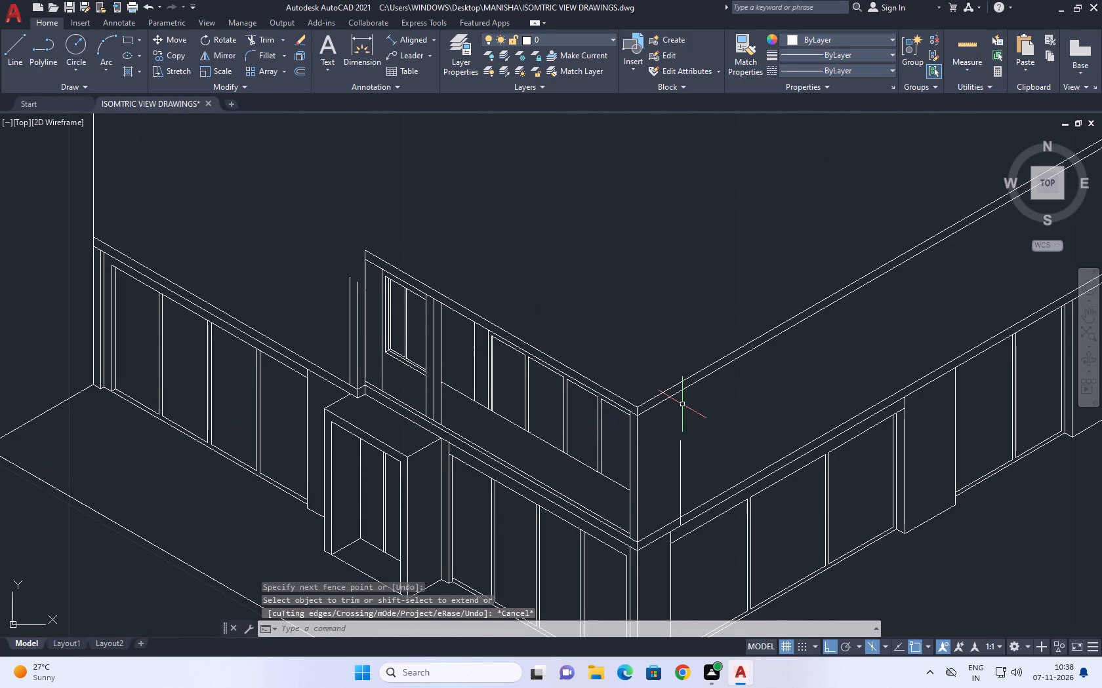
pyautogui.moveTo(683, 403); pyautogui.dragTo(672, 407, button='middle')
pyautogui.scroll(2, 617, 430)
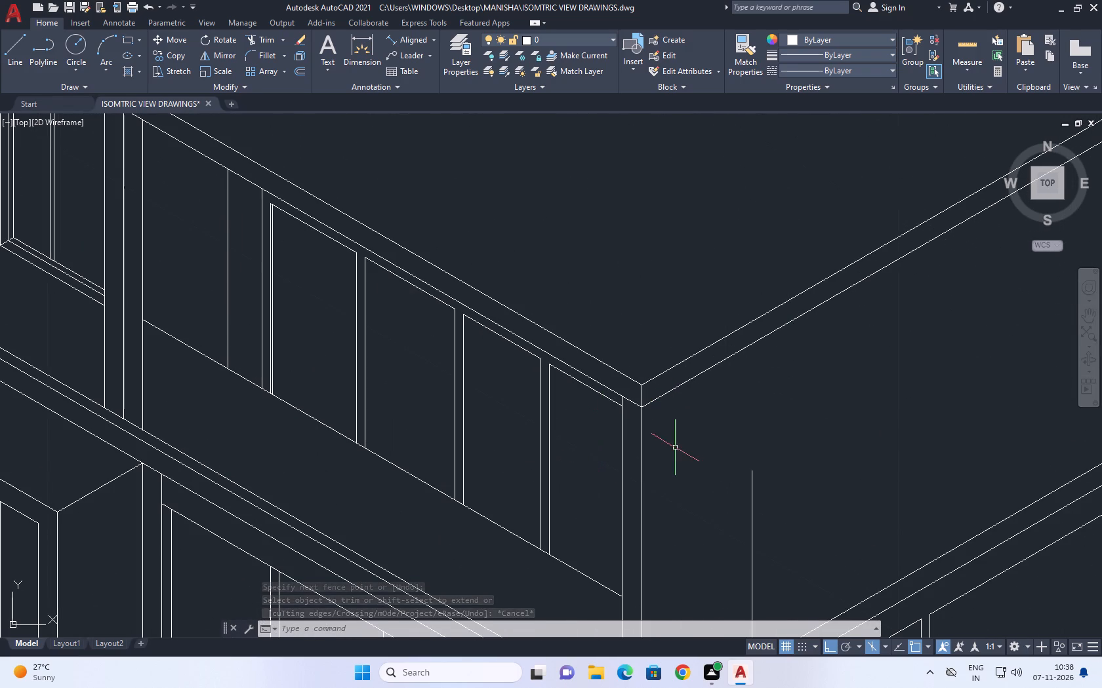
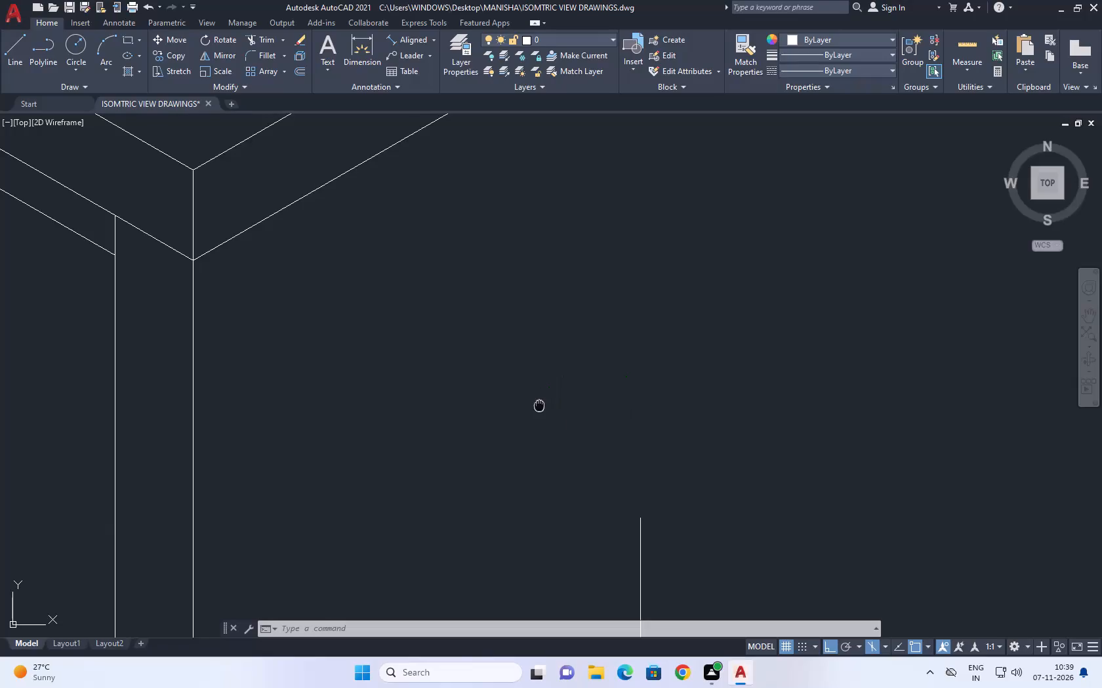
# Stretch the top end of the short vertical line beside the building's front corner upward beyond the upper-floor band.
pyautogui.moveTo(538, 406); pyautogui.dragTo(481, 421, button='middle')
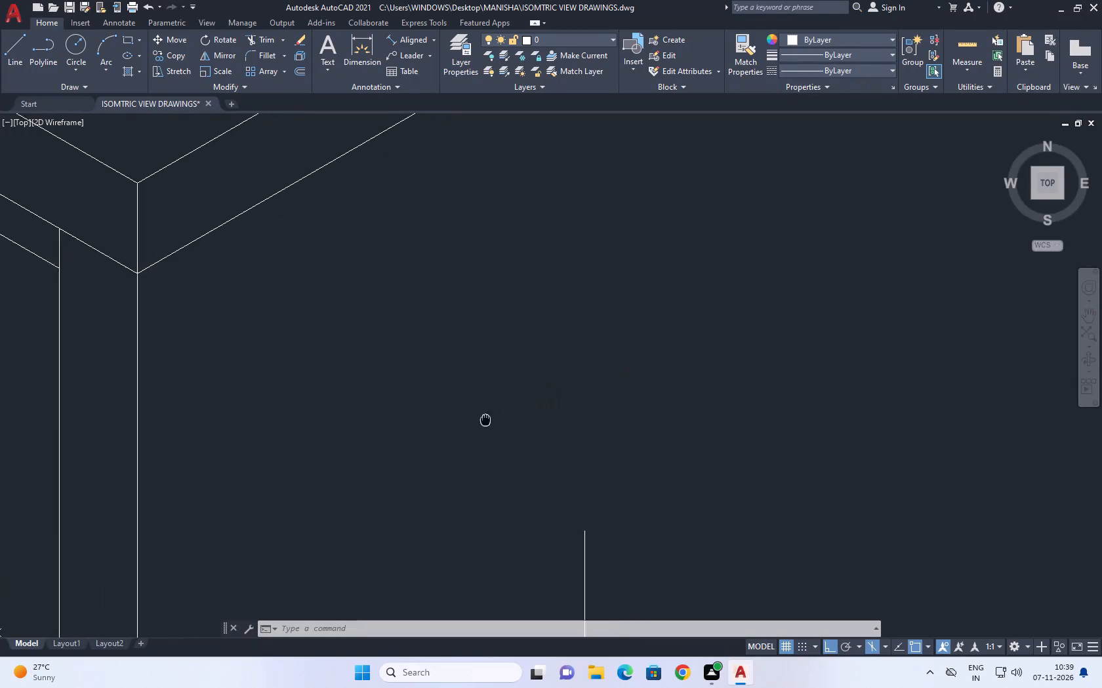
pyautogui.moveTo(481, 421); pyautogui.dragTo(459, 427, button='middle')
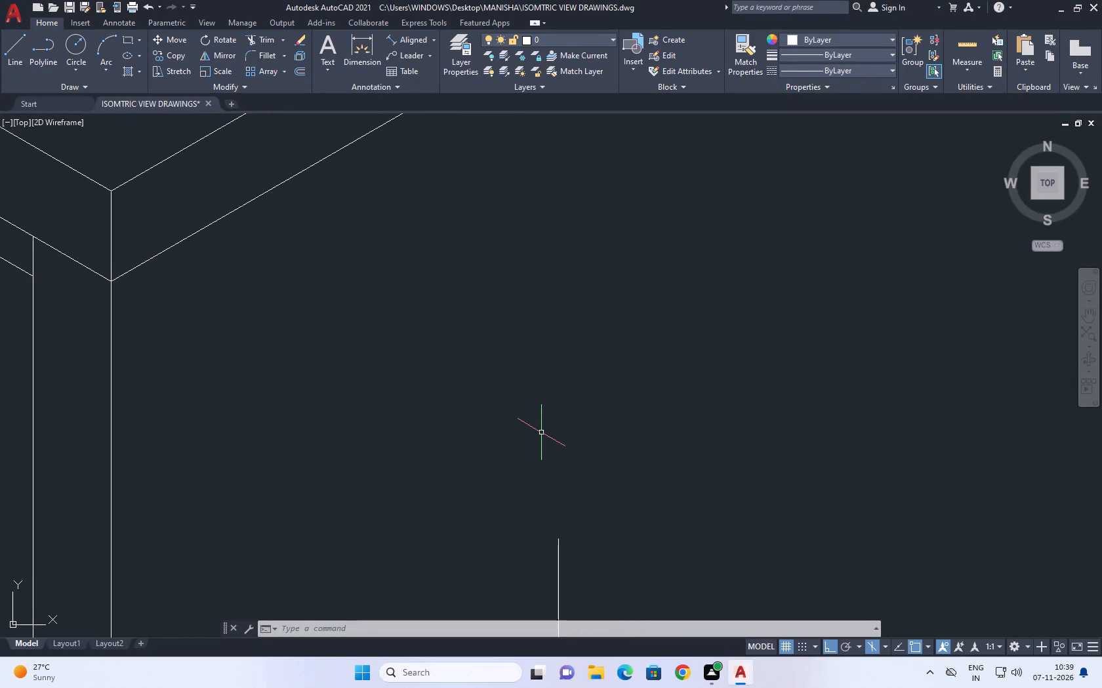
pyautogui.scroll(-7, 516, 417)
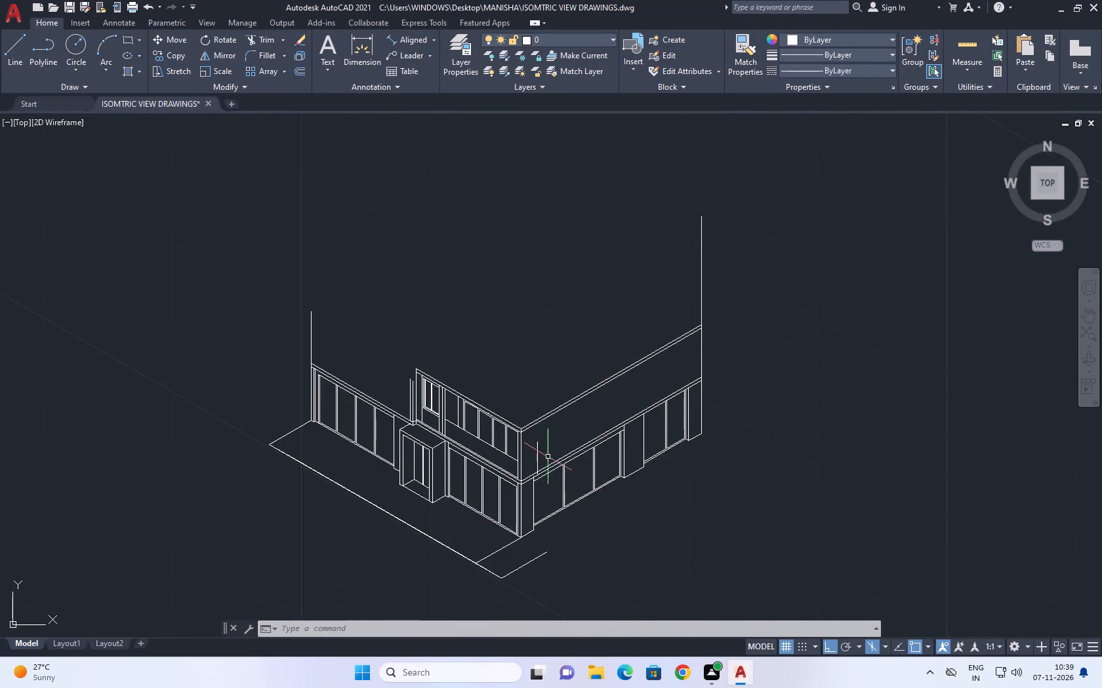
pyautogui.moveTo(541, 468); pyautogui.dragTo(552, 499, button='middle')
pyautogui.scroll(1, 529, 484)
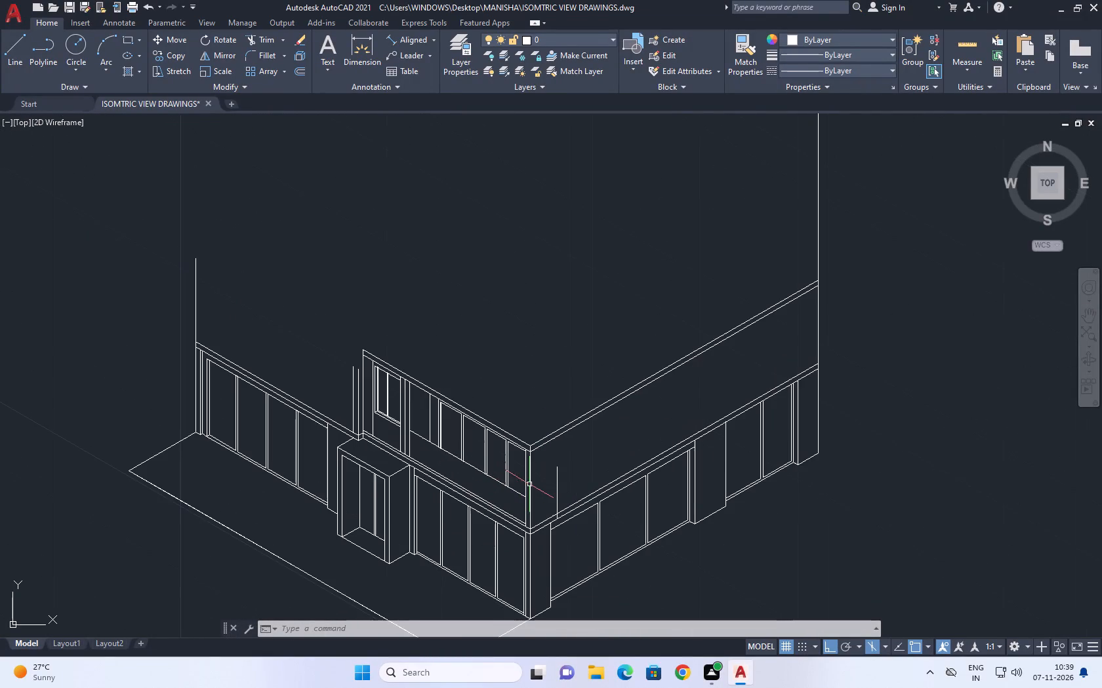
pyautogui.moveTo(542, 497); pyautogui.dragTo(489, 497, button='middle')
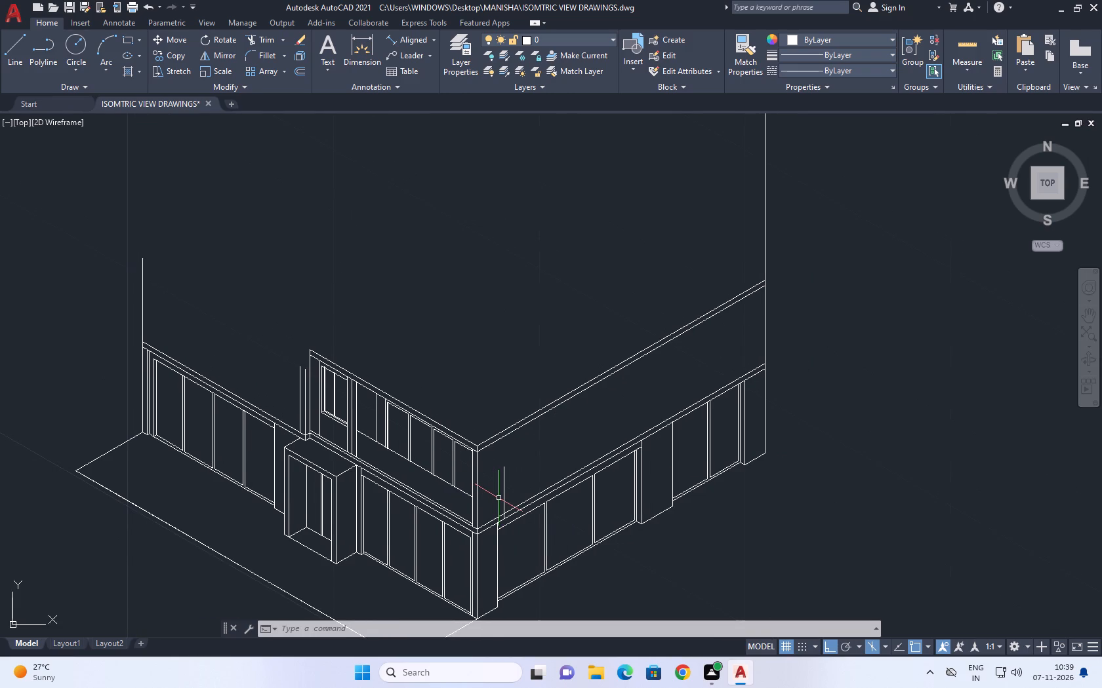
pyautogui.scroll(1, 504, 518)
pyautogui.click(502, 455)
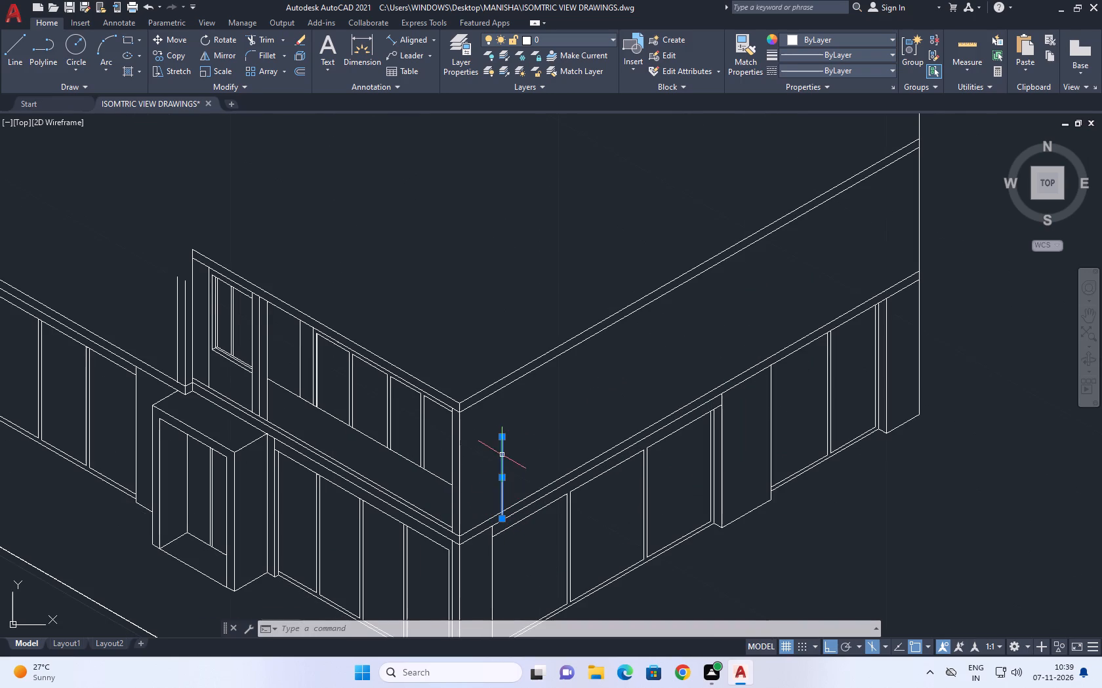
pyautogui.click(501, 440)
pyautogui.moveTo(499, 324); pyautogui.dragTo(499, 332)
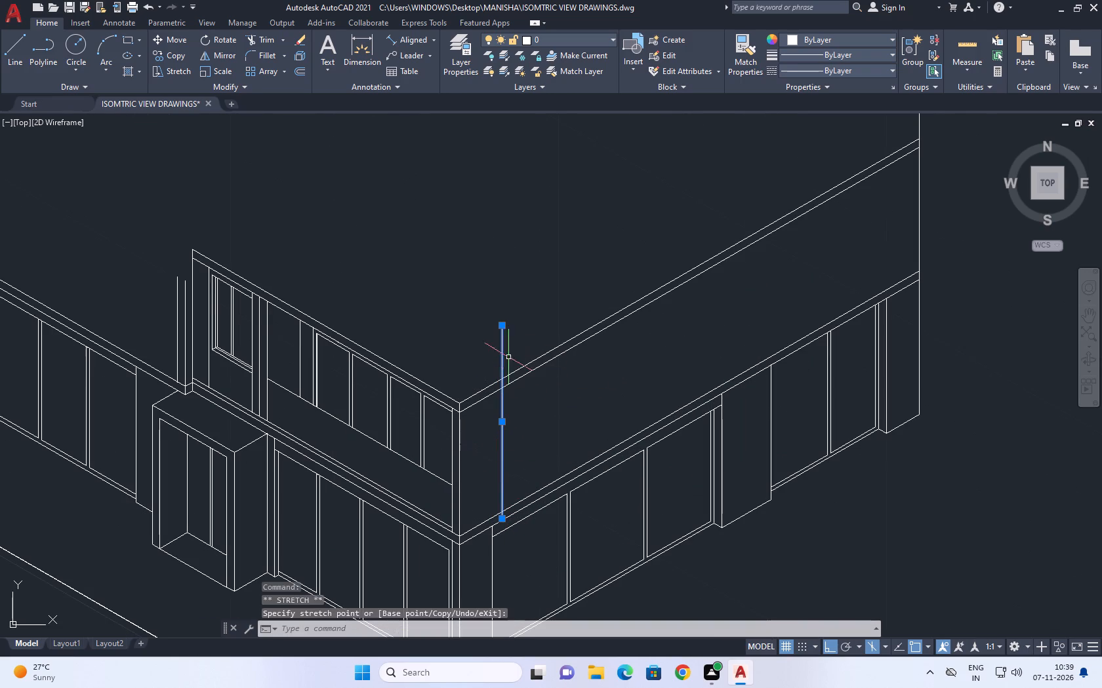
pyautogui.rightClick(567, 268)
pyautogui.click(612, 495)
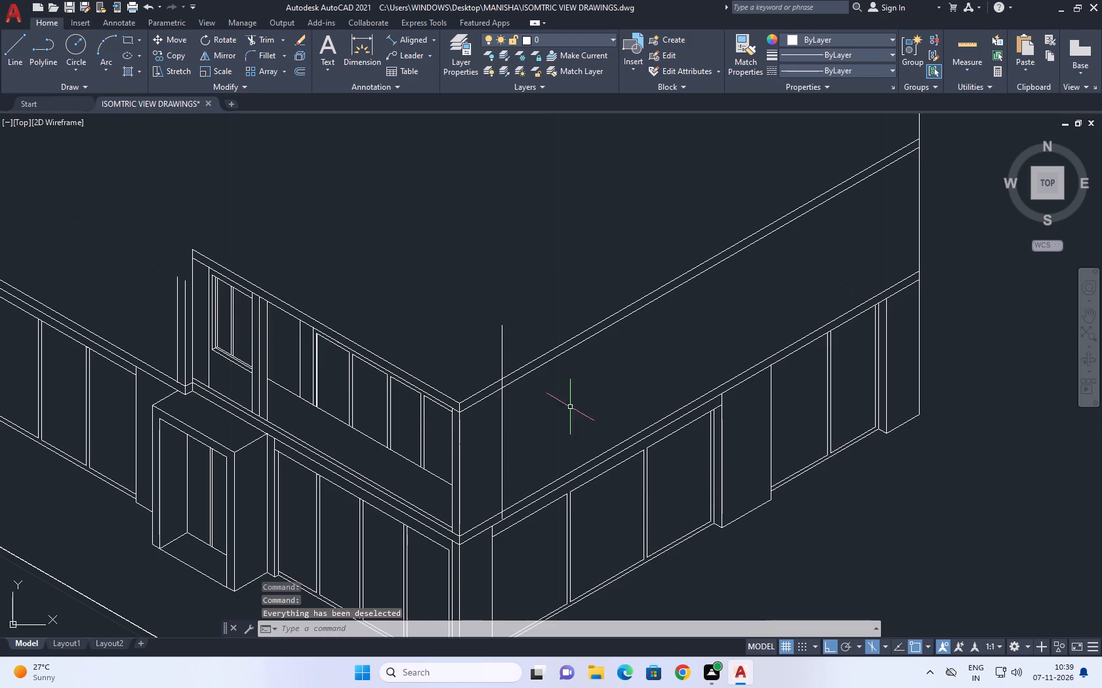
# Measure the ground-floor wall height at the far end of the long side wall with an aligned dimension.
pyautogui.moveTo(470, 360); pyautogui.dragTo(478, 370, button='middle')
pyautogui.moveTo(779, 367); pyautogui.dragTo(602, 389, button='middle')
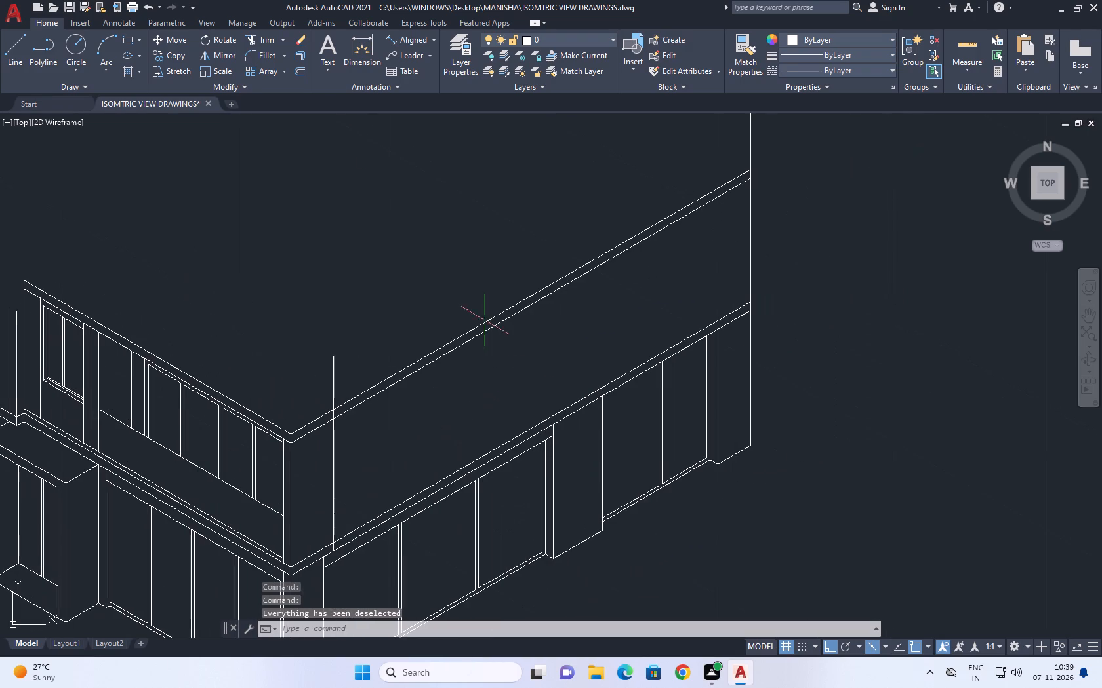
pyautogui.click(398, 34)
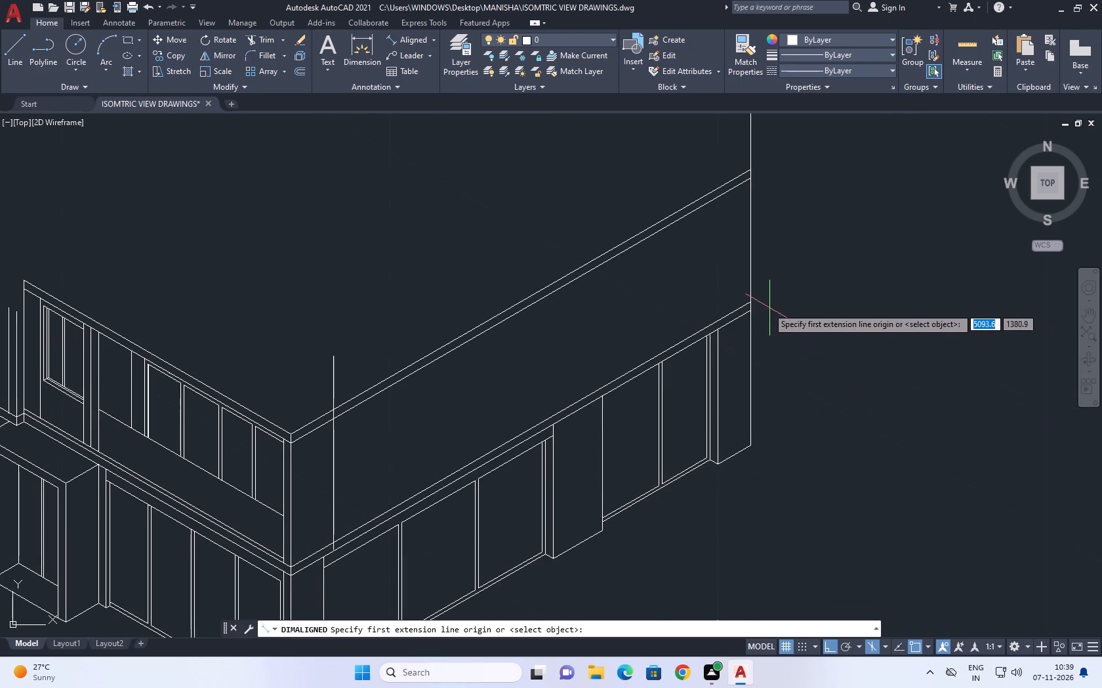
pyautogui.scroll(2, 753, 303)
pyautogui.click(743, 297)
pyautogui.scroll(-5, 737, 284)
pyautogui.scroll(2, 737, 350)
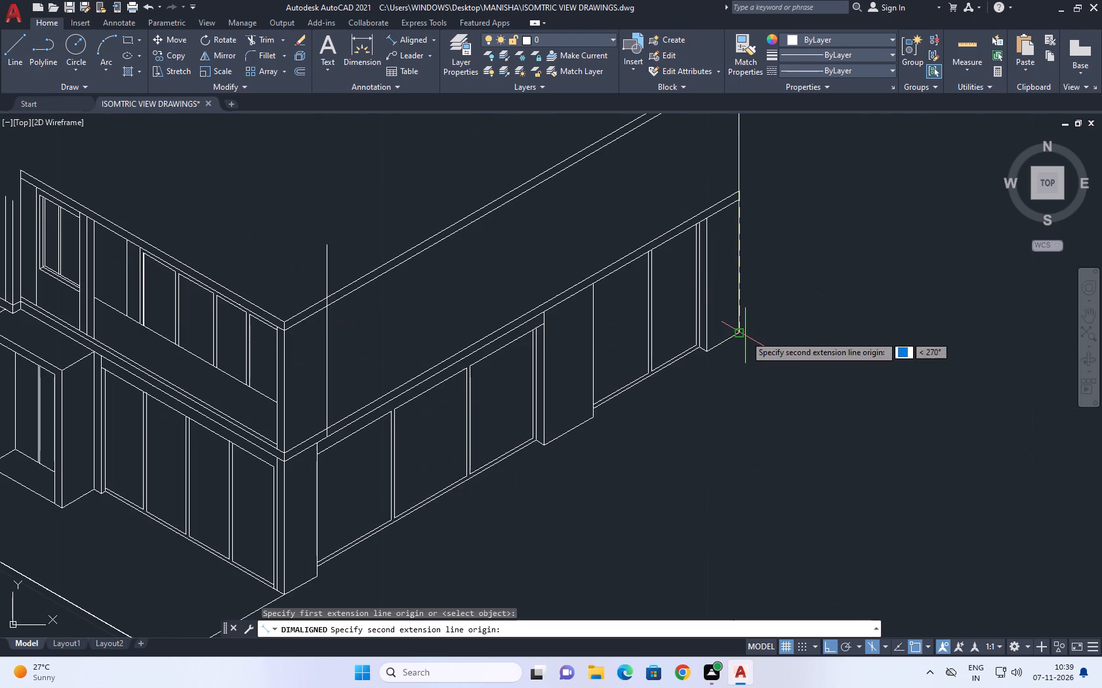
pyautogui.click(739, 330)
pyautogui.scroll(-3, 781, 322)
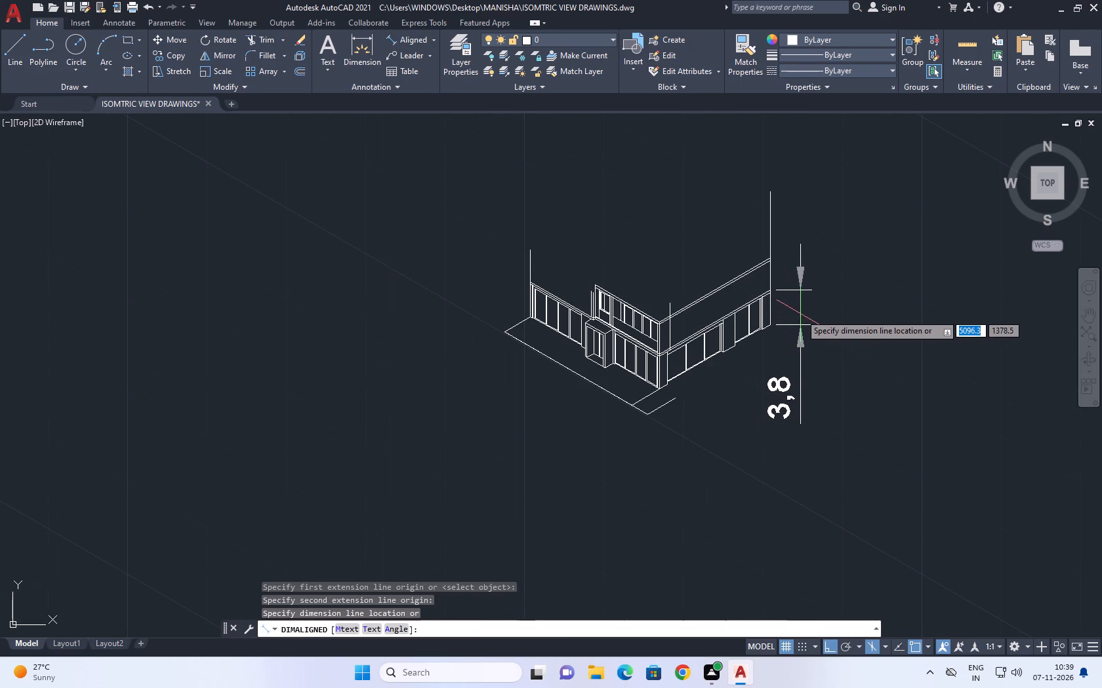
pyautogui.rightClick(799, 307)
pyautogui.click(824, 324)
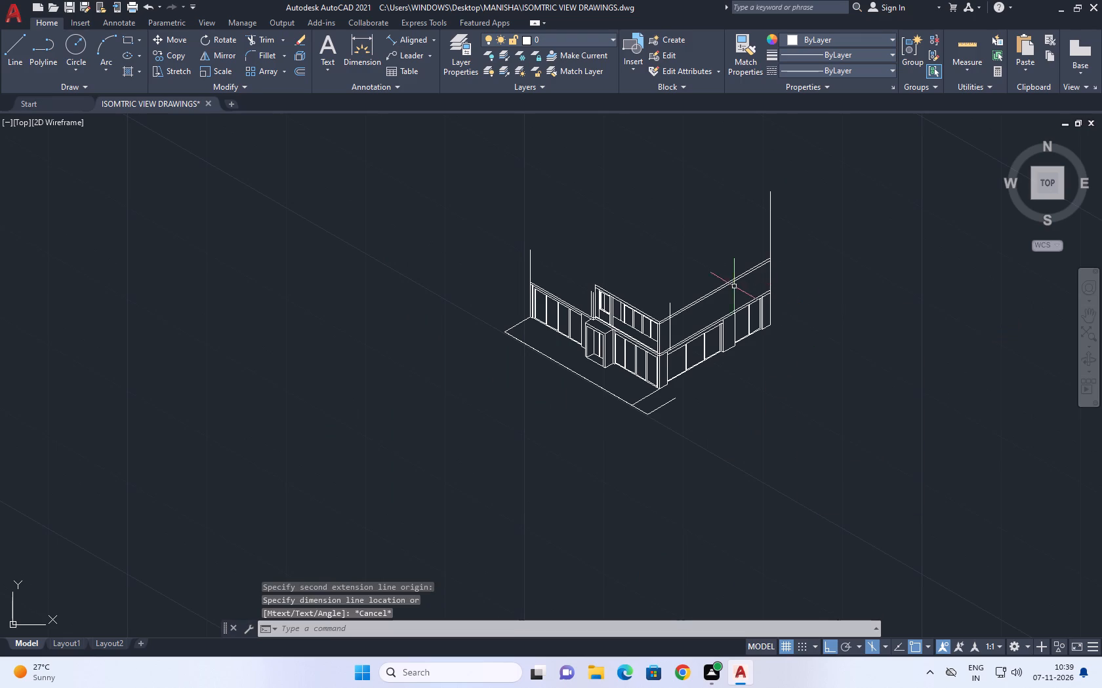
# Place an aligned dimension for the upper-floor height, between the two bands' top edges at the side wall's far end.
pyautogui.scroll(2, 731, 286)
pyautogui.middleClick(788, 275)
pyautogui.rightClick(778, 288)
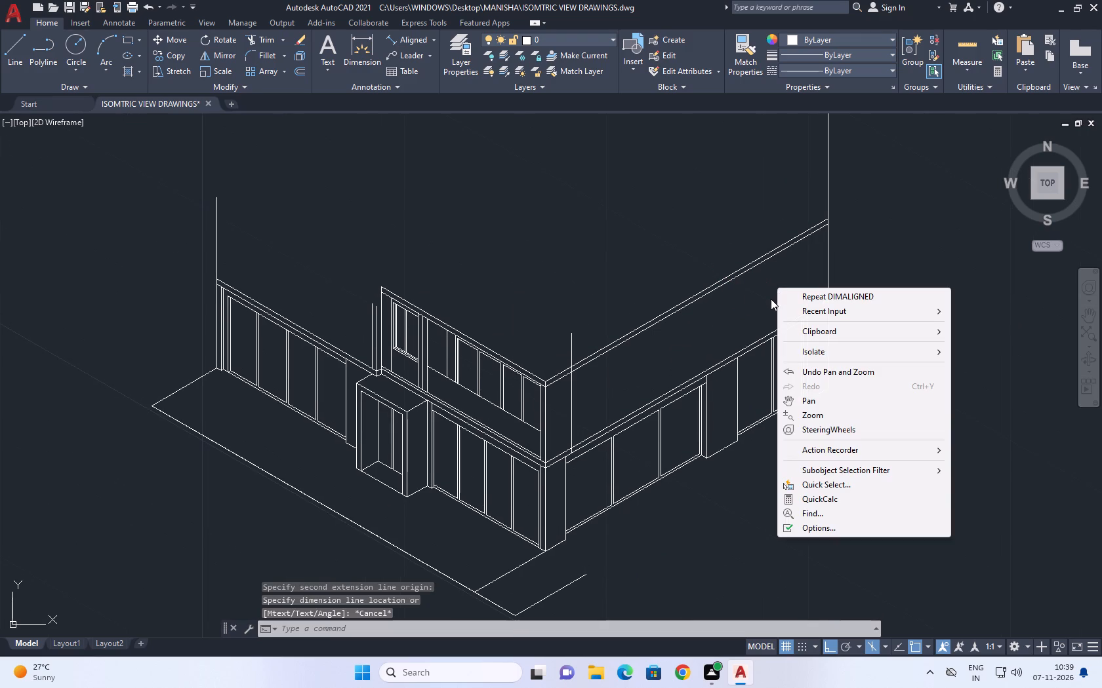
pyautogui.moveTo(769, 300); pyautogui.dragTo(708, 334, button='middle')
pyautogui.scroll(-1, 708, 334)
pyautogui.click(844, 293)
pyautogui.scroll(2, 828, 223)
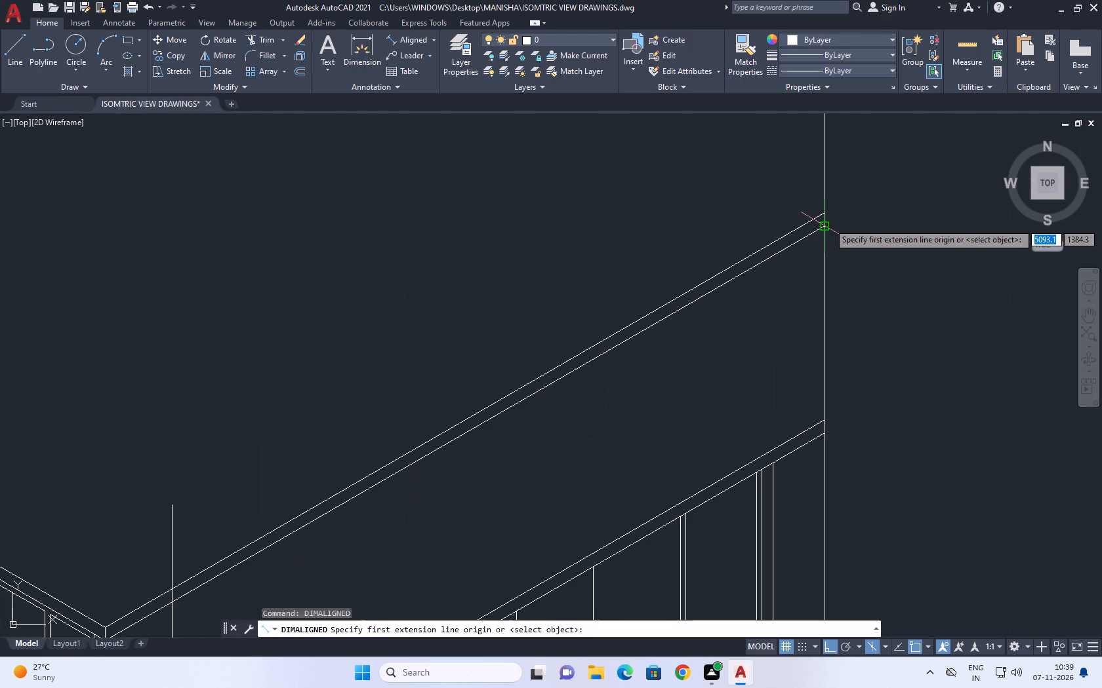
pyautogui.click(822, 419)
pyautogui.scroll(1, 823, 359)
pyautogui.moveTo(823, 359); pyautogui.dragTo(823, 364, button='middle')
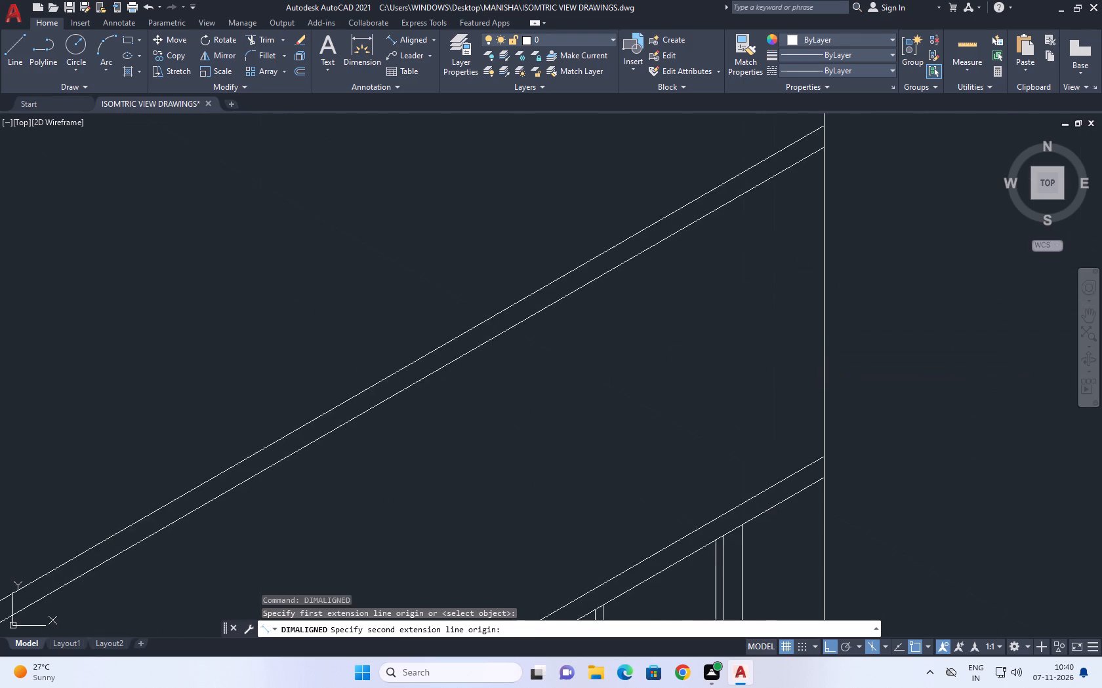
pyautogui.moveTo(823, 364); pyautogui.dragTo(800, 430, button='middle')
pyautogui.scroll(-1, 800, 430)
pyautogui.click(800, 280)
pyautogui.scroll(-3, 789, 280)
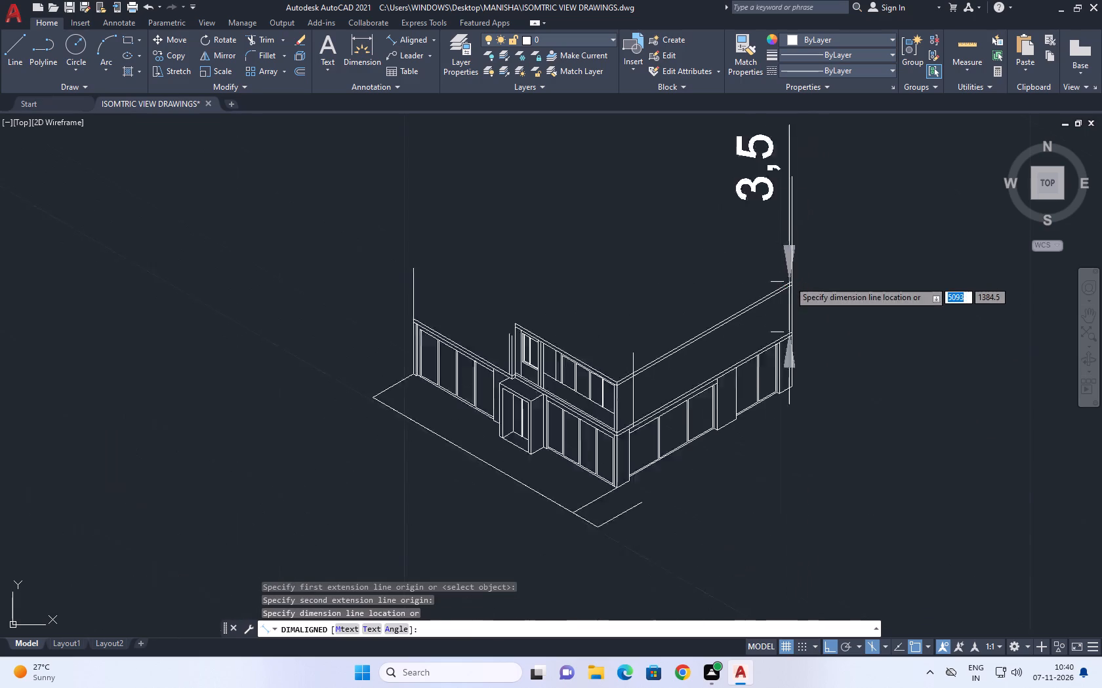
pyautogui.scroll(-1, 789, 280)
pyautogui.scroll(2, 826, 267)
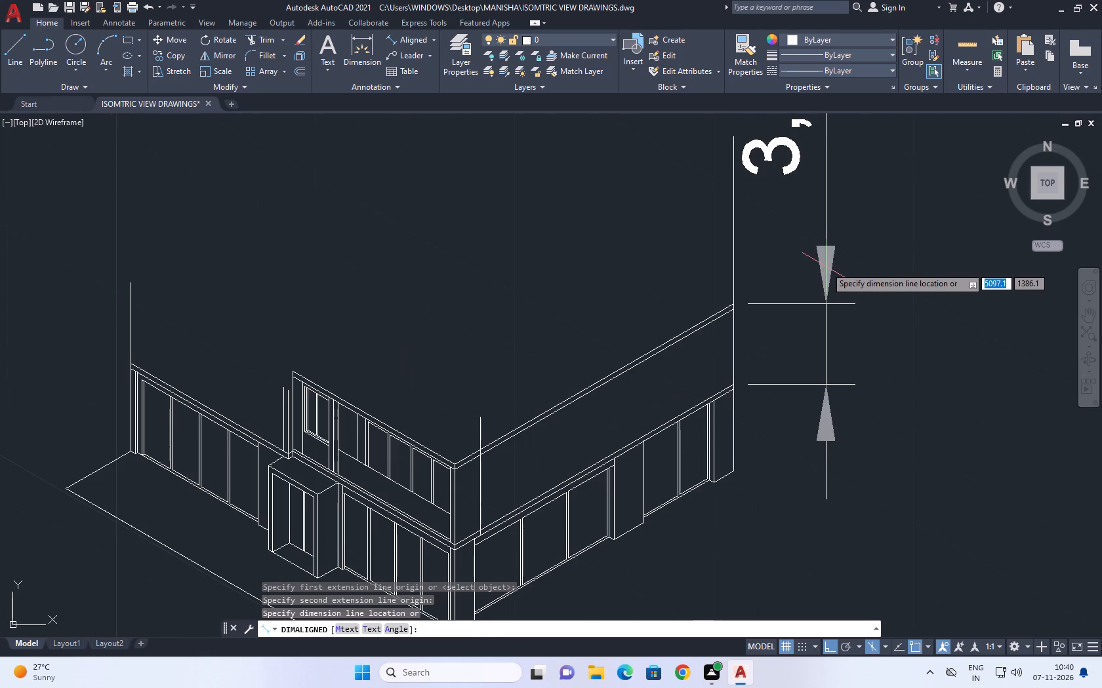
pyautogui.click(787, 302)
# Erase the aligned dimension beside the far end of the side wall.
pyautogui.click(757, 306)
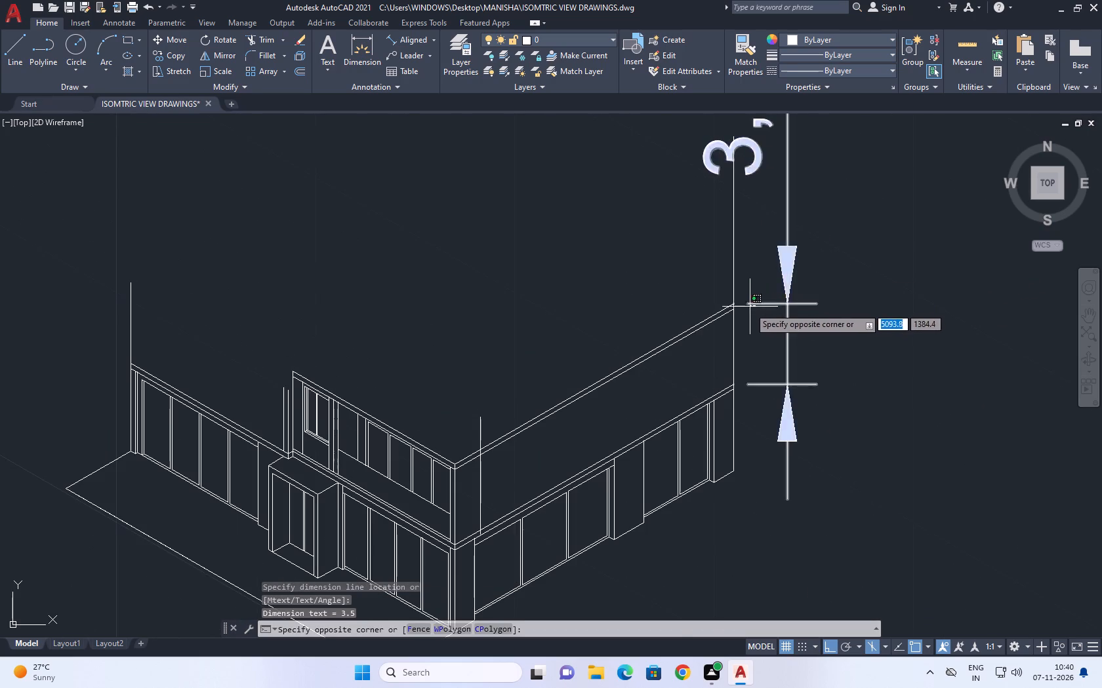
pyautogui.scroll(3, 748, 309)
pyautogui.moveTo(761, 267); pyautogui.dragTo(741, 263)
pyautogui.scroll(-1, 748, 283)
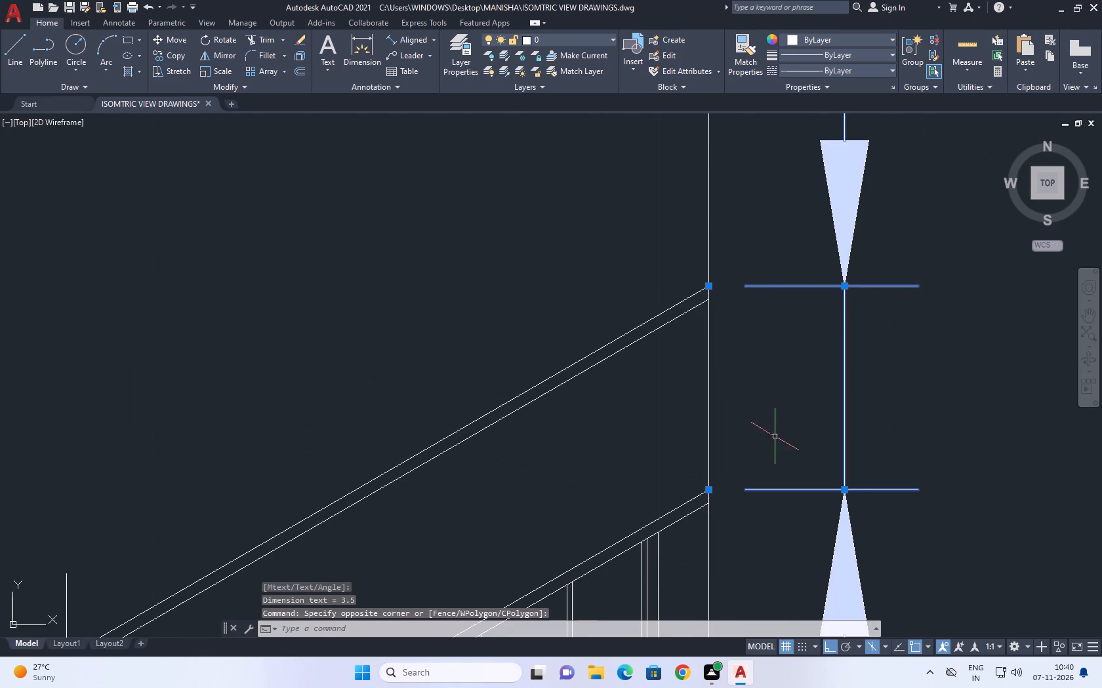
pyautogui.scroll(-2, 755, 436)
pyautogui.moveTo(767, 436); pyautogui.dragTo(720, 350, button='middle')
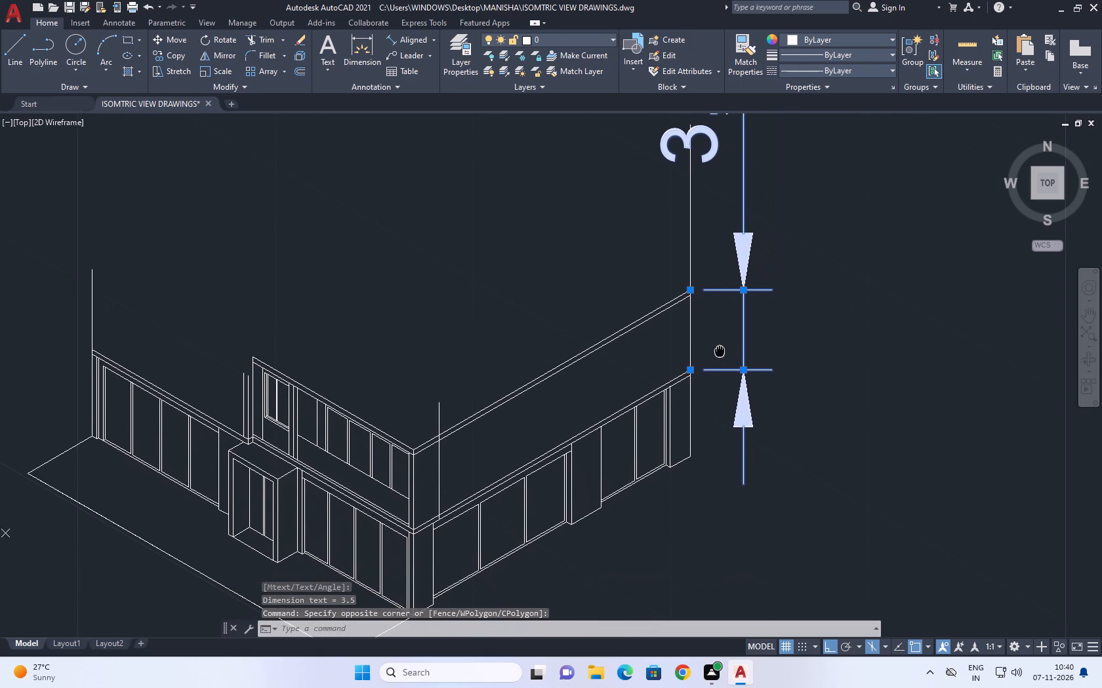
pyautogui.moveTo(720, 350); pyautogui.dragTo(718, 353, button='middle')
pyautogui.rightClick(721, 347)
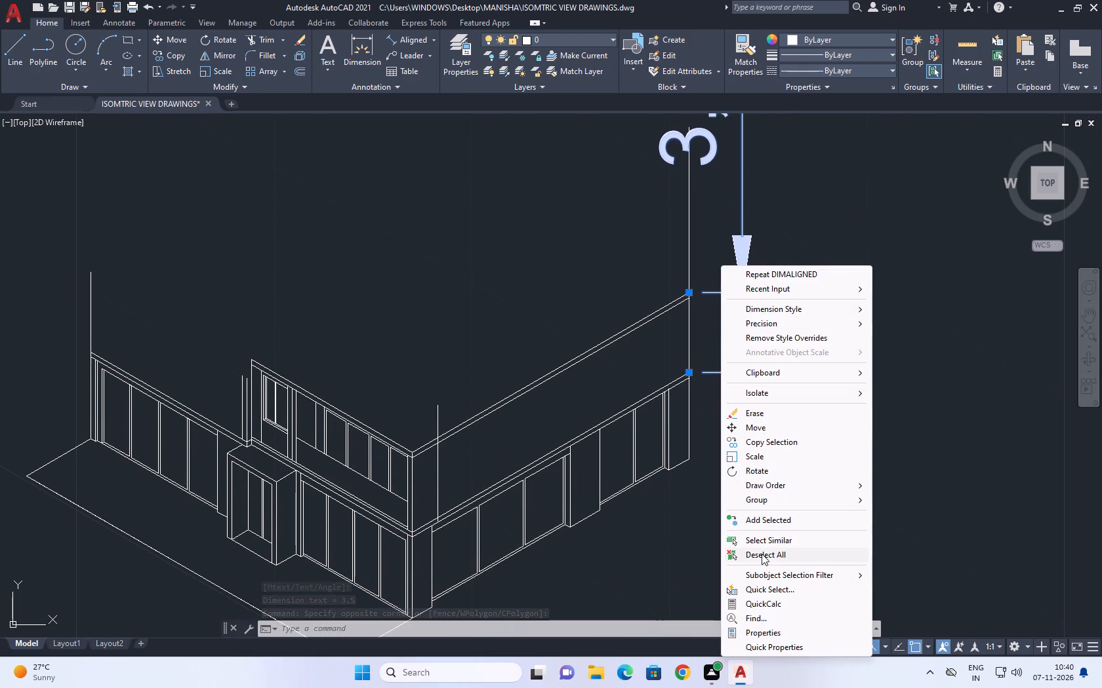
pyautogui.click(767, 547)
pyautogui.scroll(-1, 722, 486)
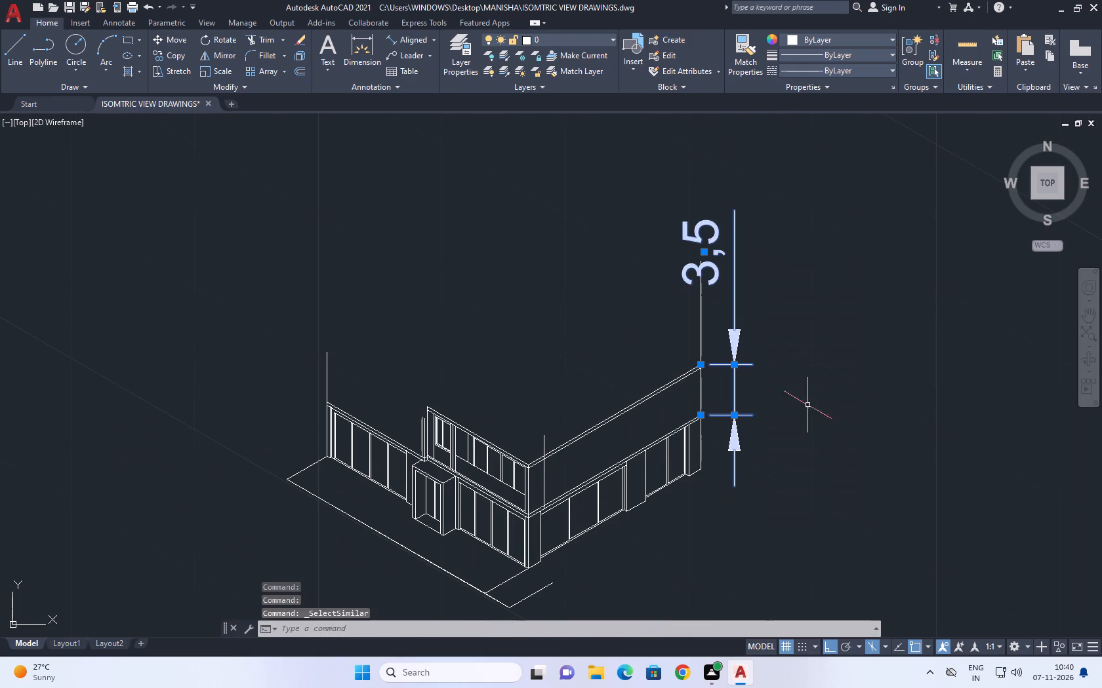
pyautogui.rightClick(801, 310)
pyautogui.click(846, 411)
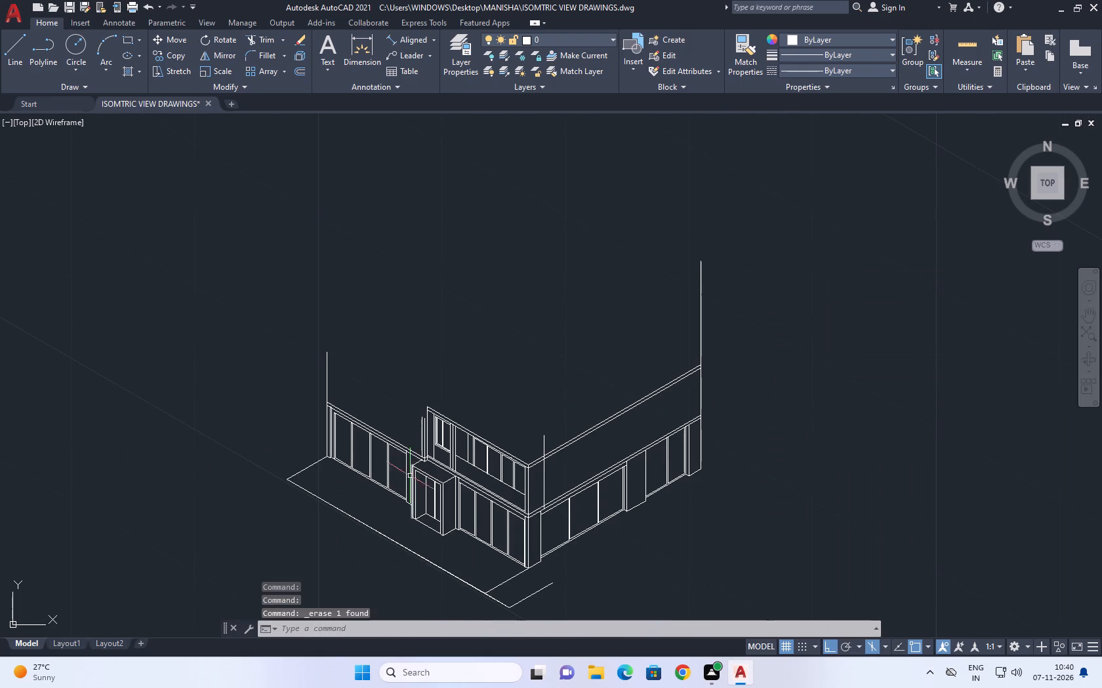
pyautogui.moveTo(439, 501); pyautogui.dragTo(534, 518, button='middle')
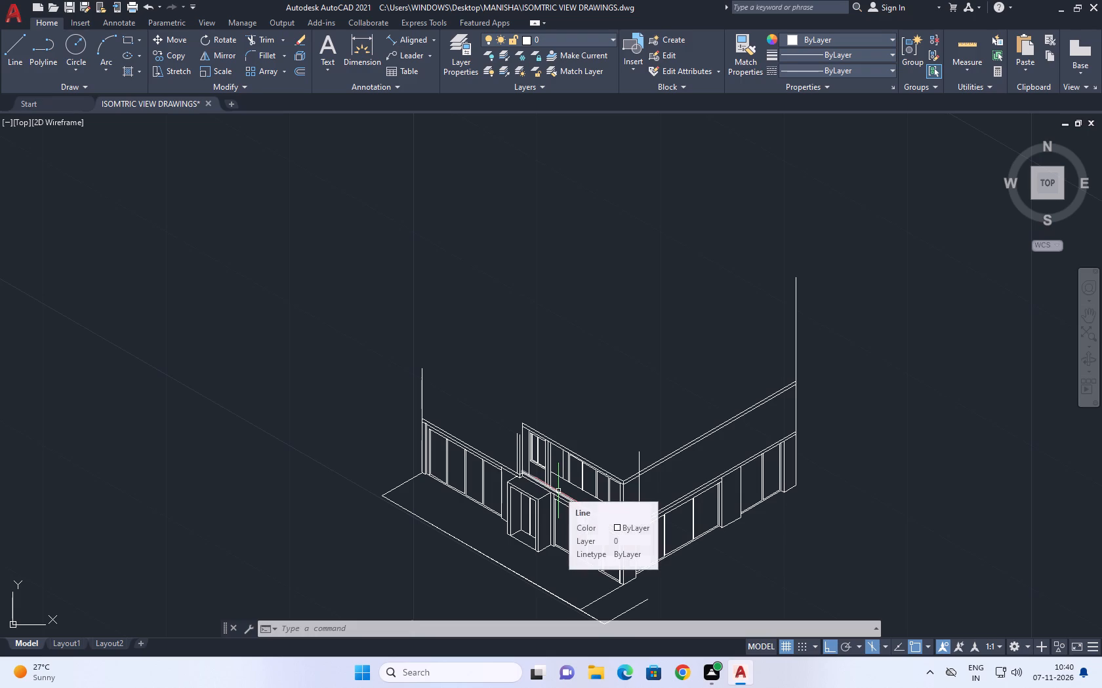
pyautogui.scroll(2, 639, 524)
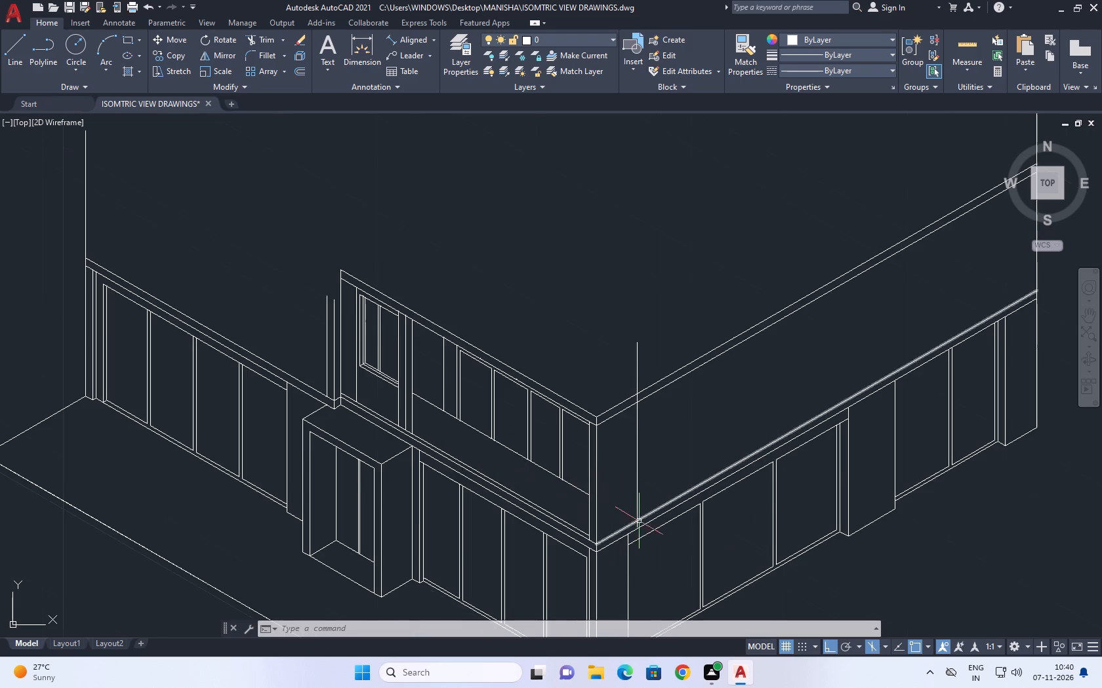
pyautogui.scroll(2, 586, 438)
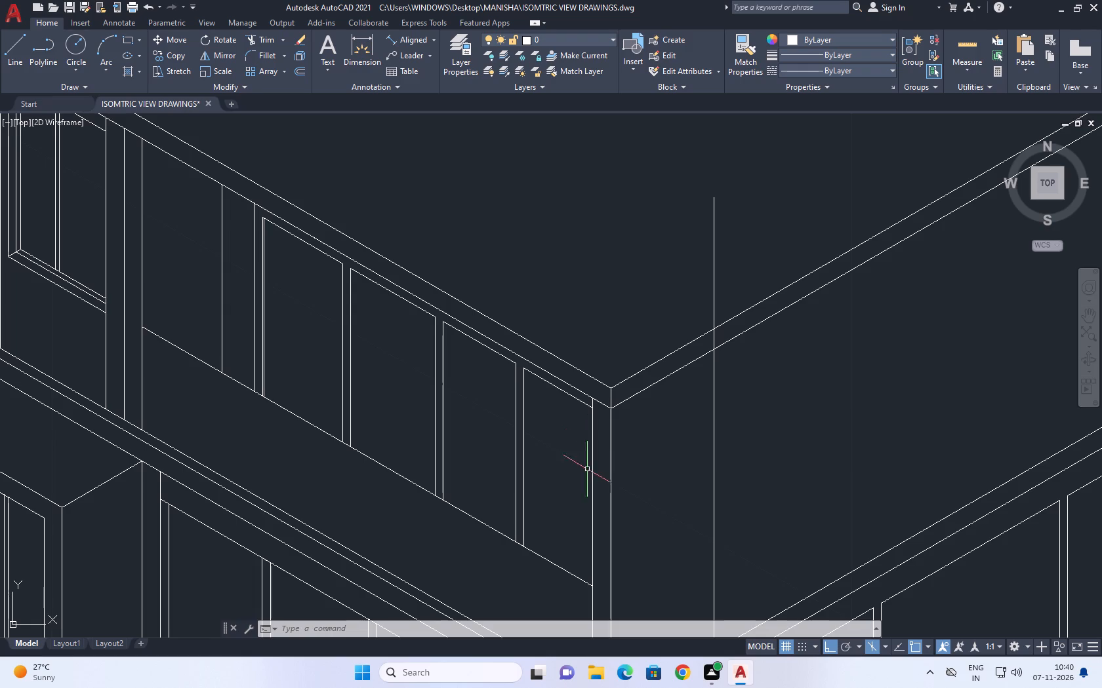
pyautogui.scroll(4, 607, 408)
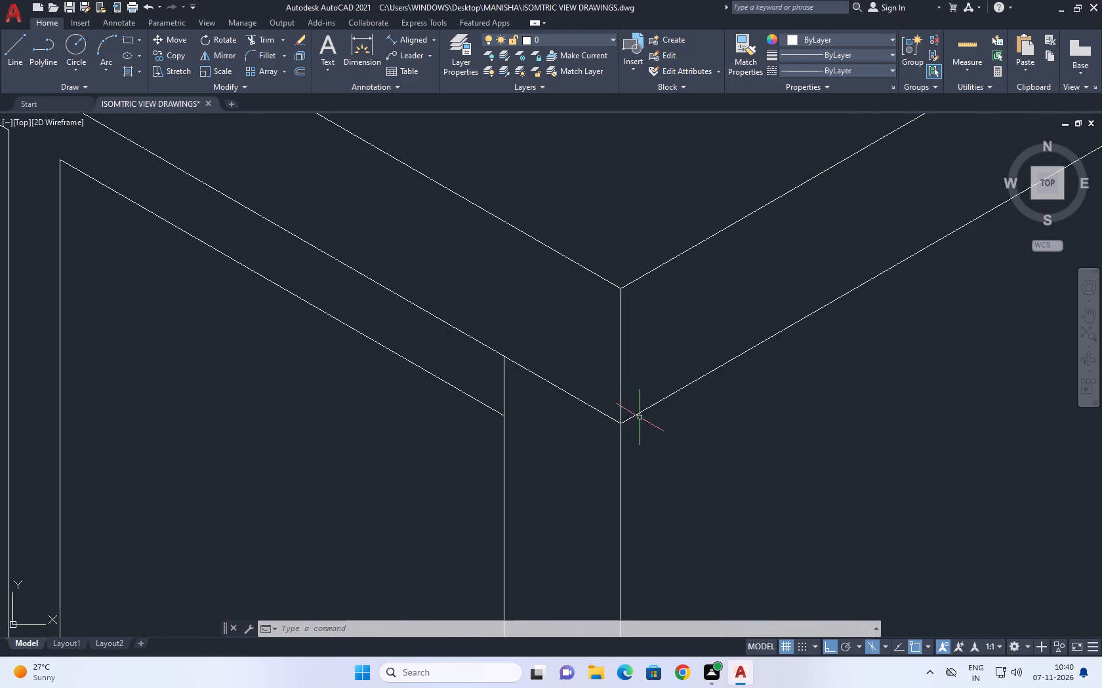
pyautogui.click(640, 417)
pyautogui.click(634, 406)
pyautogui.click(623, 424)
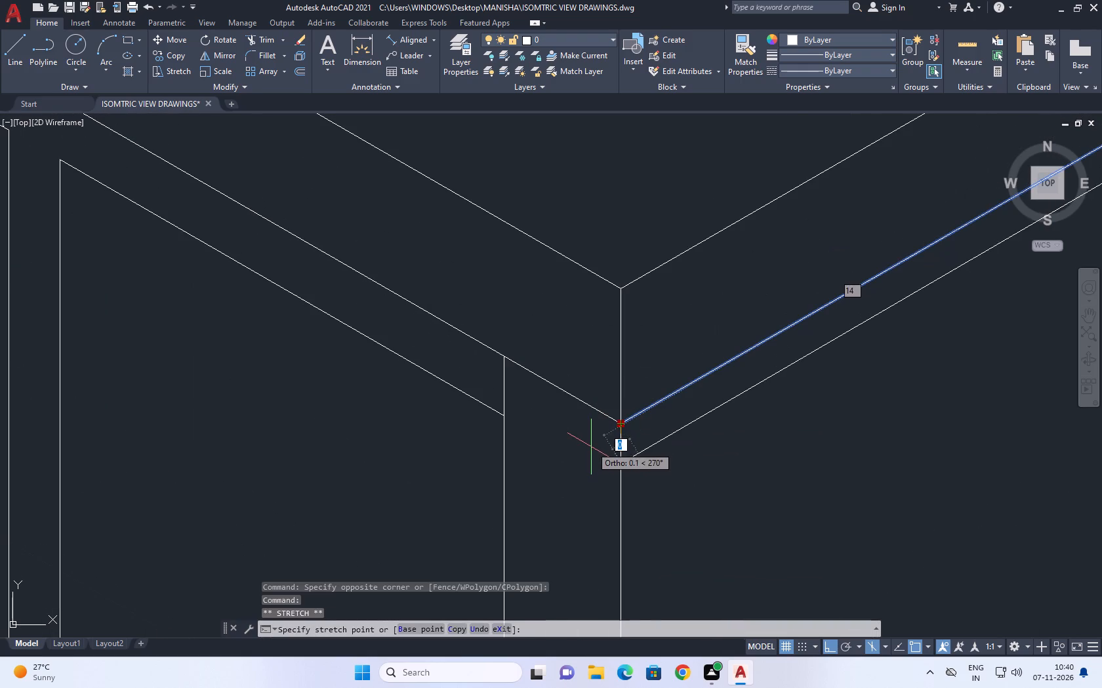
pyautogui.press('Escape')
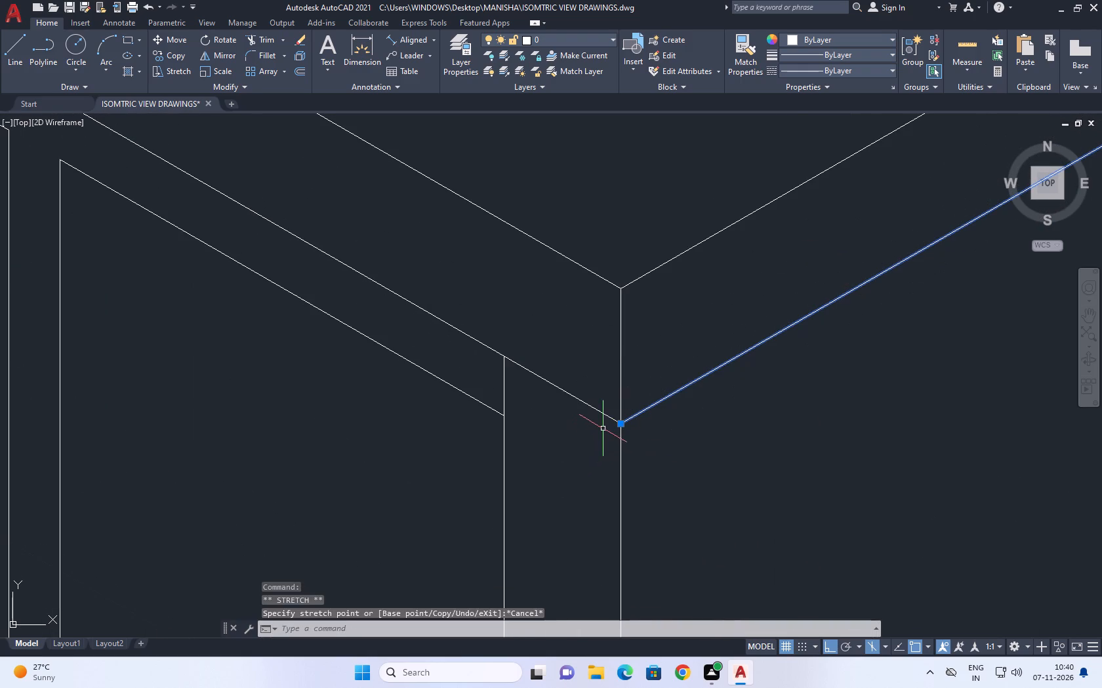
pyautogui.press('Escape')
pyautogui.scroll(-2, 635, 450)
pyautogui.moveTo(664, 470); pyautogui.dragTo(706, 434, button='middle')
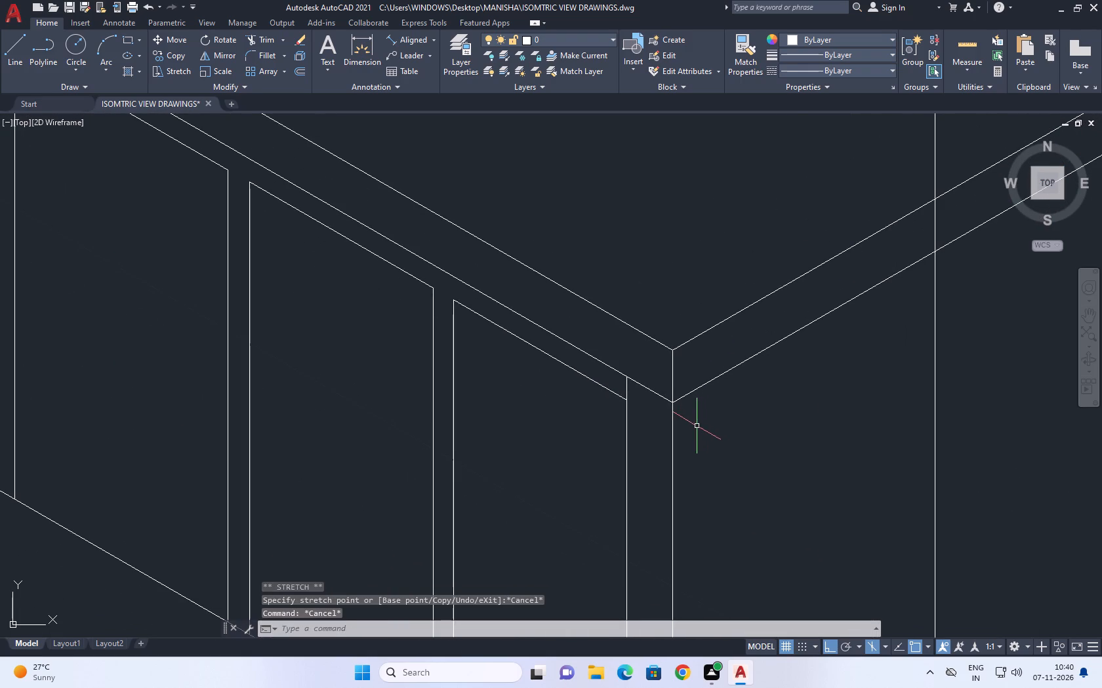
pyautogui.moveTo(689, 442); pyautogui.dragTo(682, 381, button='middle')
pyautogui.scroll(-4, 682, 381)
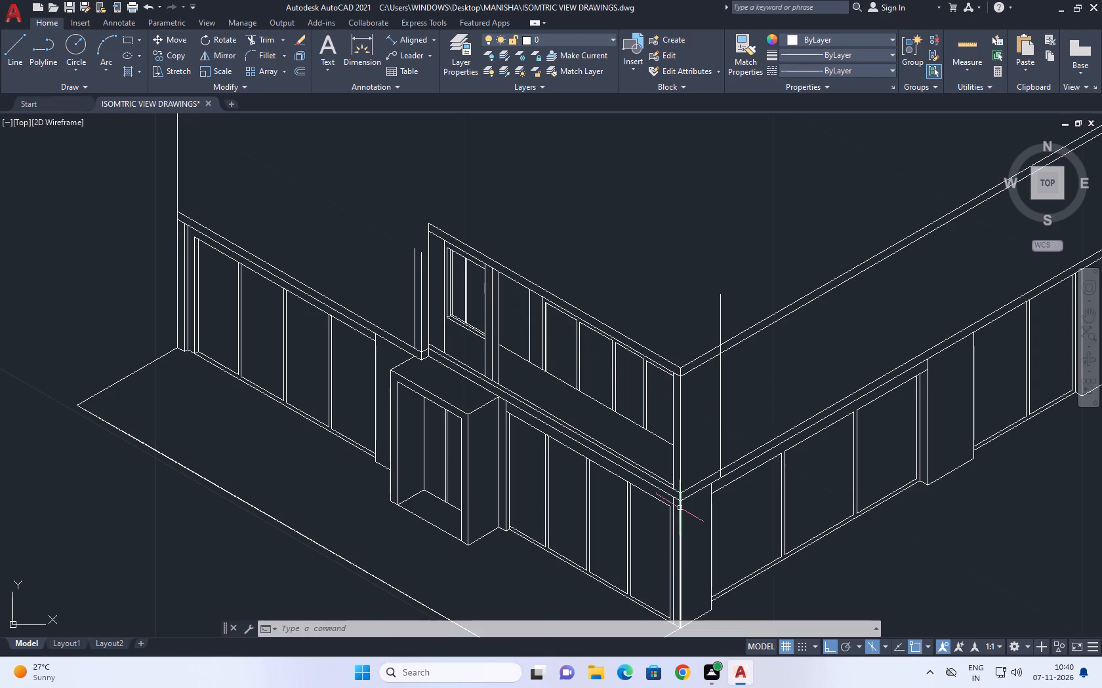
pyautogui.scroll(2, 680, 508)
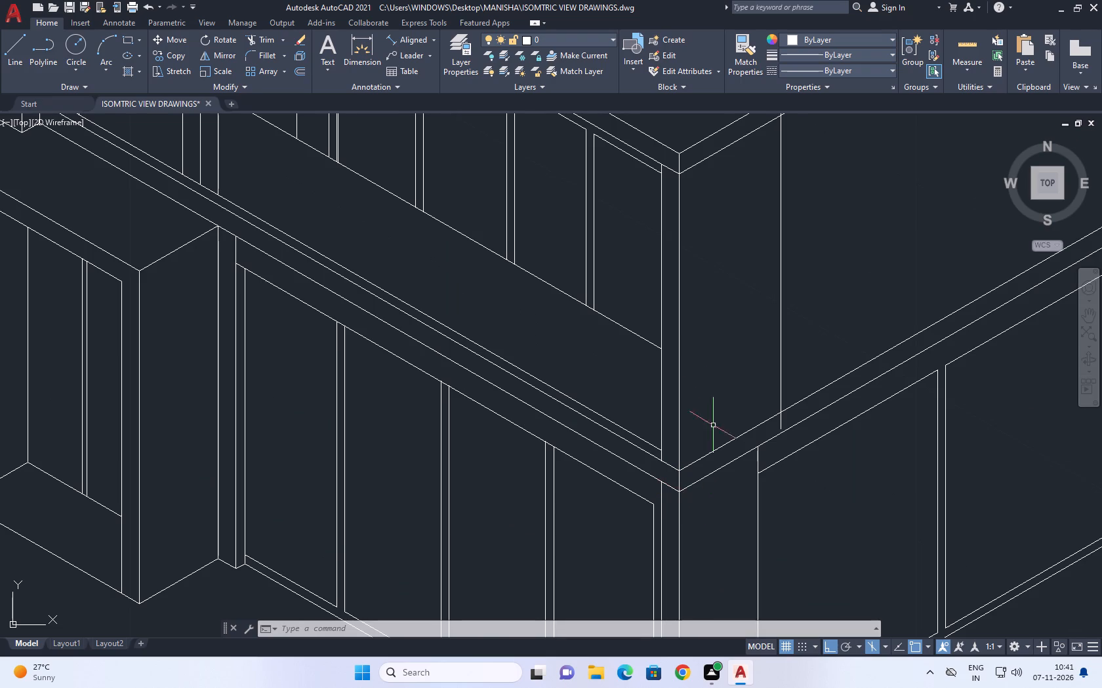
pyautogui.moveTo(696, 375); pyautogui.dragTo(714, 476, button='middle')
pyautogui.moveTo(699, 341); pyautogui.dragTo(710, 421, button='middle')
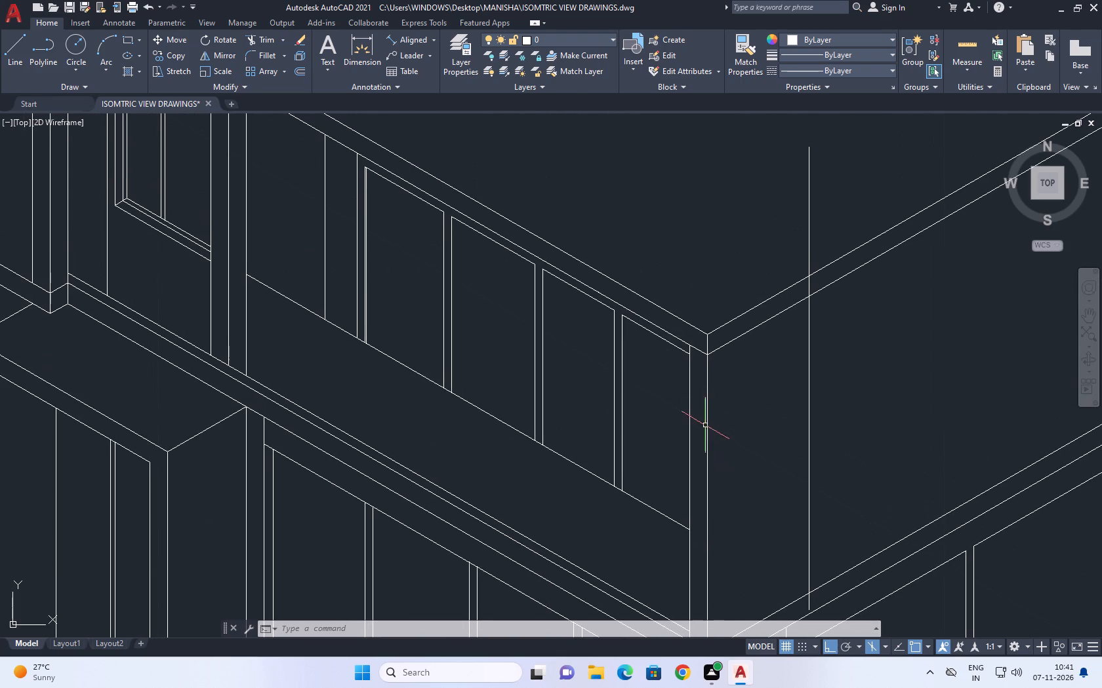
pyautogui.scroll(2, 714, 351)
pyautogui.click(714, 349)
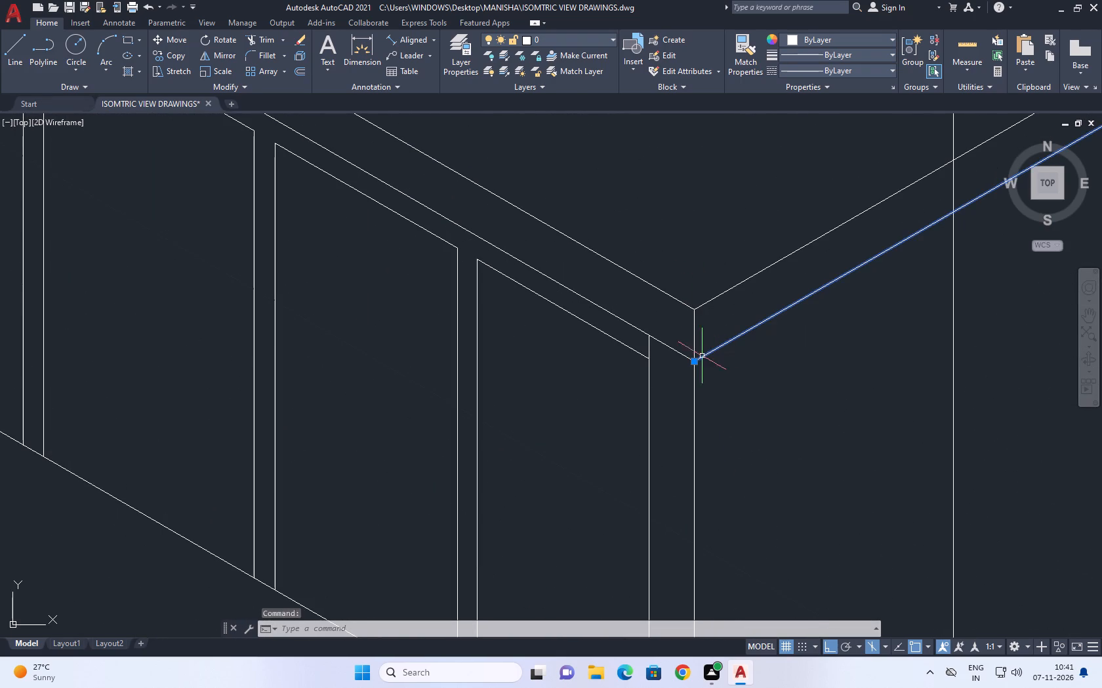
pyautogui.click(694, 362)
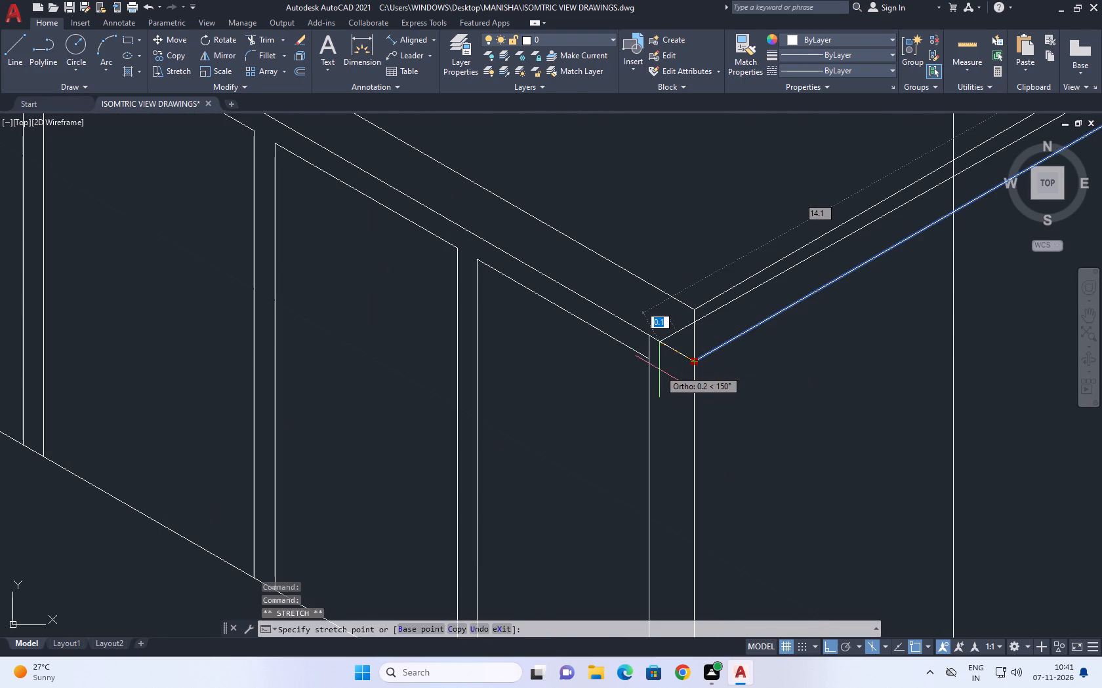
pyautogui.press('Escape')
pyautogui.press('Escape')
# Extend the adjoining wall's two roof-band edges past the front corner to the vertical edge beside the long side wall's last window.
pyautogui.press('e')
pyautogui.press('x')
pyautogui.press('space')
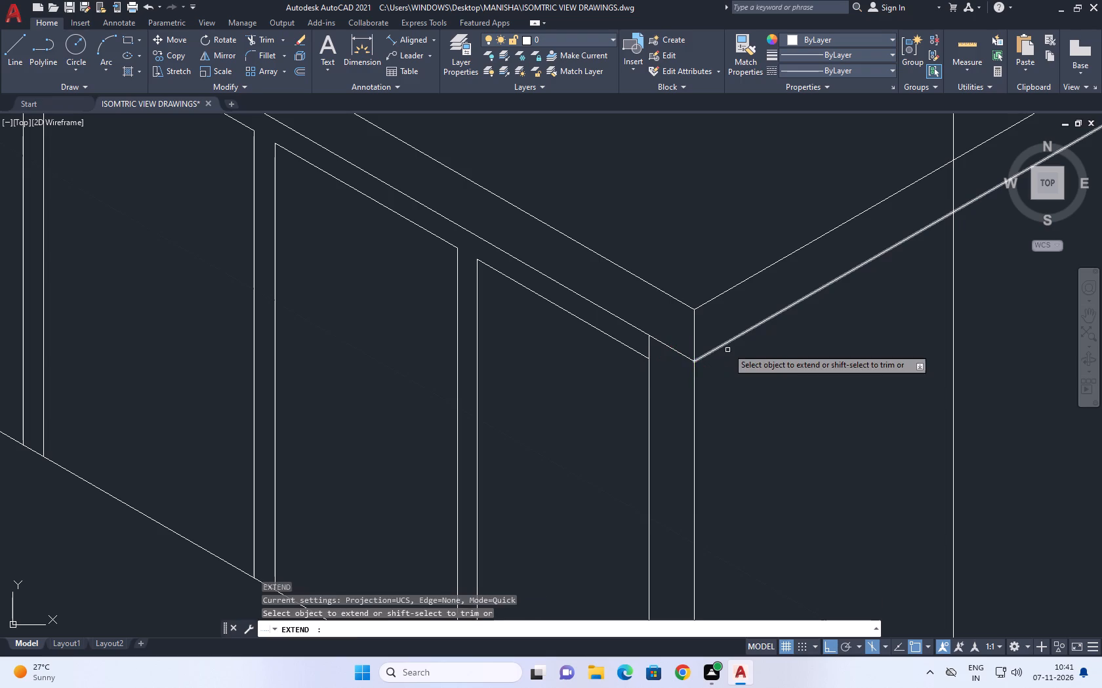
pyautogui.click(727, 345)
pyautogui.click(712, 299)
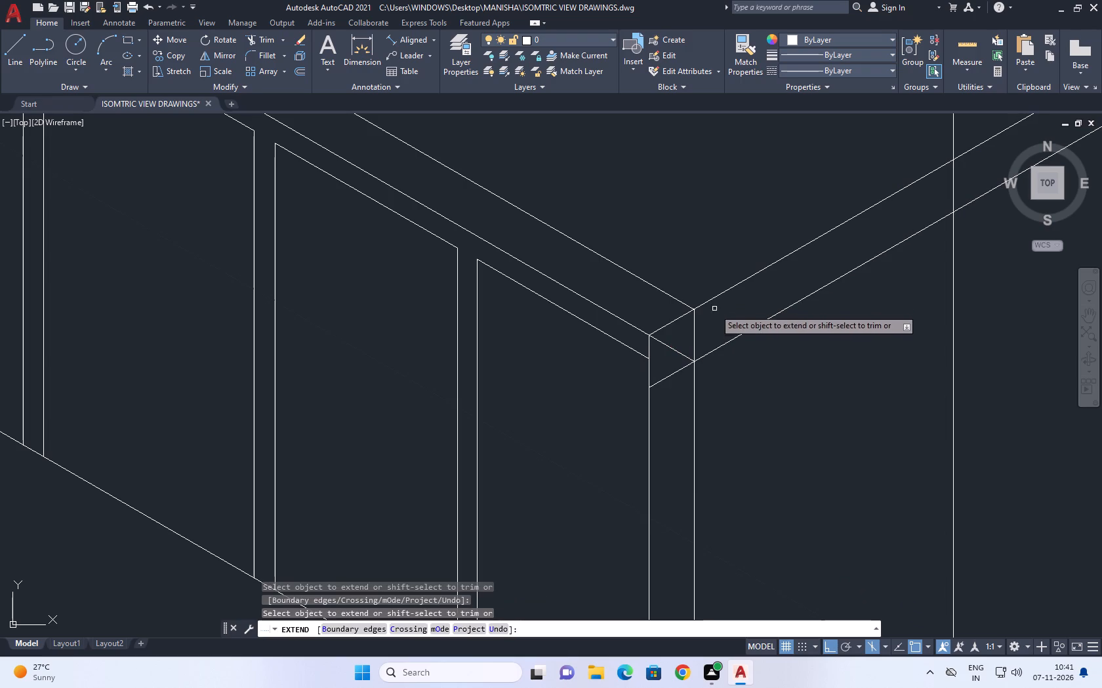
pyautogui.press('Escape')
# Draw a vertical line from the midpoint of the extended upper band edge down past the extended lower edge.
pyautogui.write('L')
pyautogui.press('space')
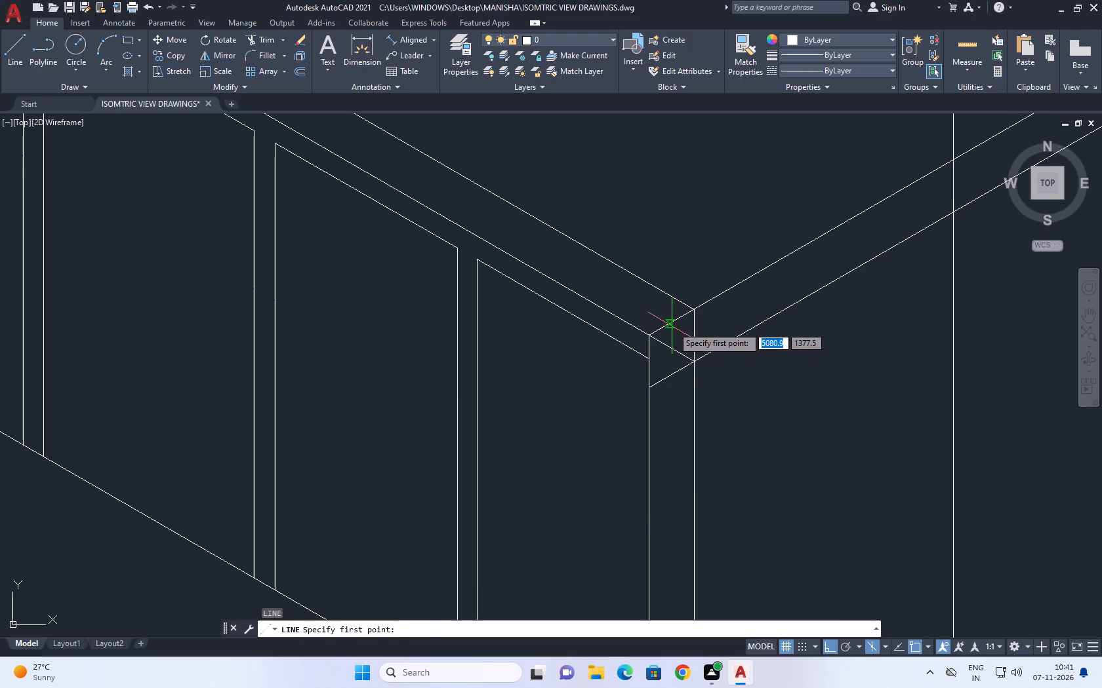
pyautogui.click(672, 326)
pyautogui.click(672, 386)
pyautogui.press('Escape')
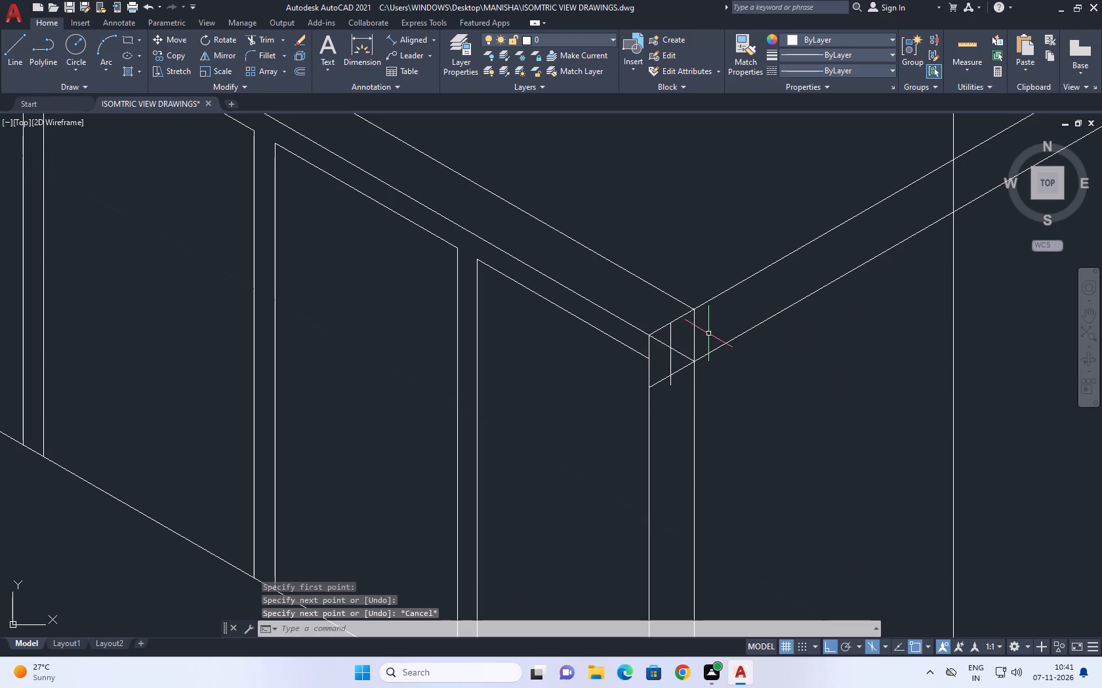
# Trim the band edges and overhang beyond the new vertical line, and remove the old corner segment within the roof band.
pyautogui.write('TR')
pyautogui.press('space')
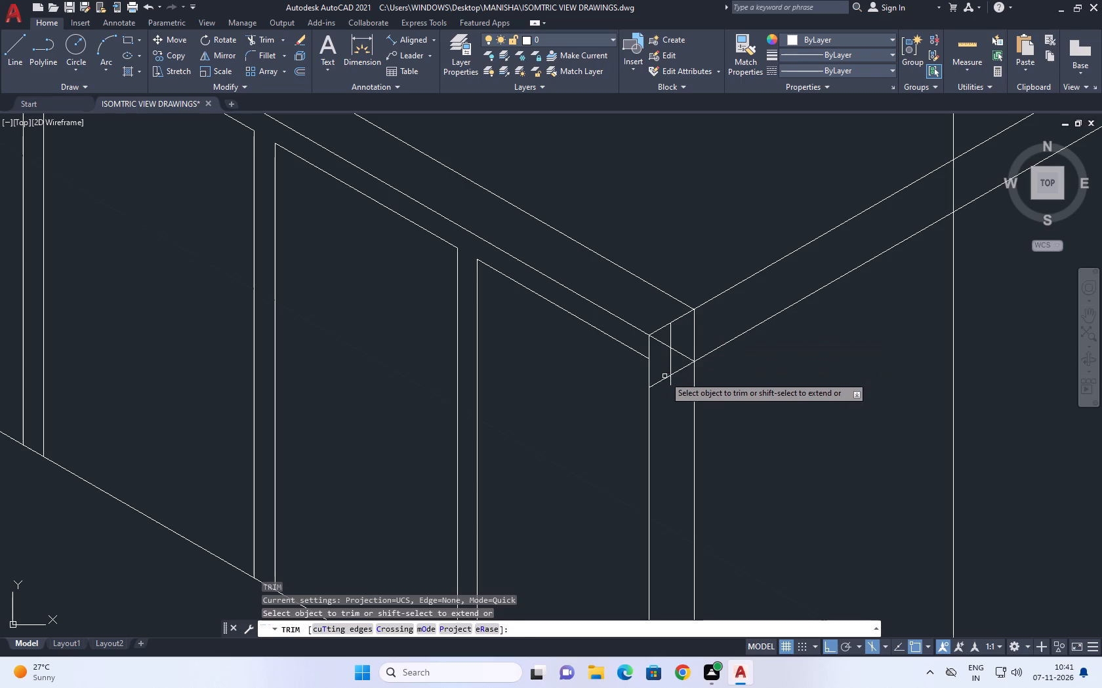
pyautogui.click(662, 380)
pyautogui.click(671, 381)
pyautogui.click(678, 356)
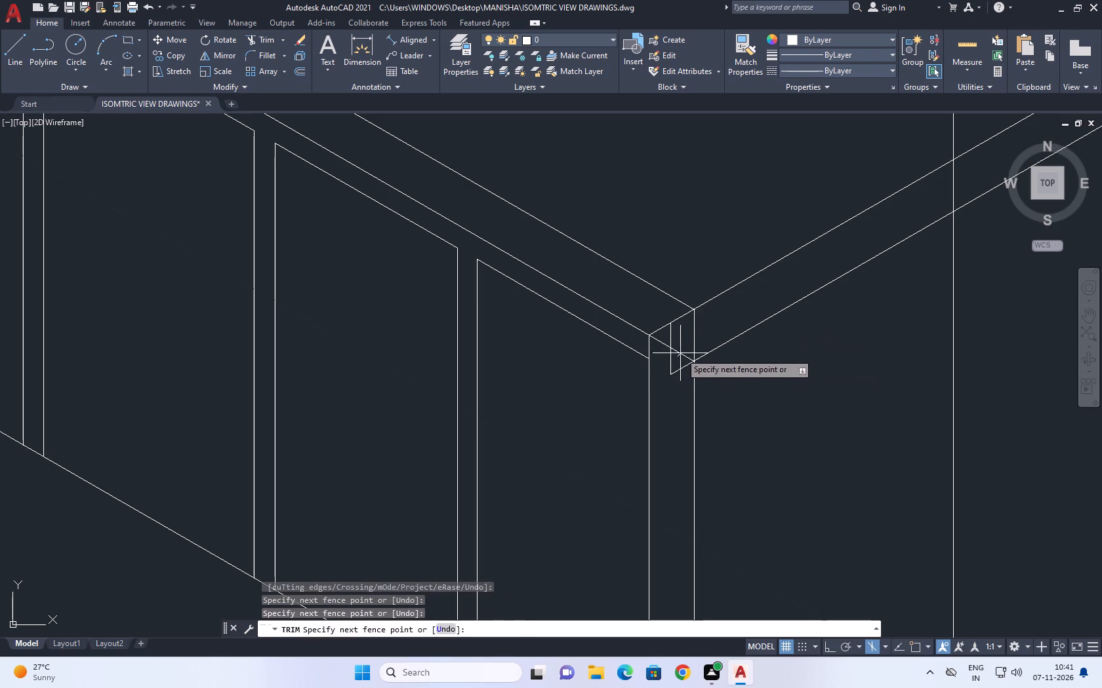
pyautogui.click(680, 349)
pyautogui.click(663, 341)
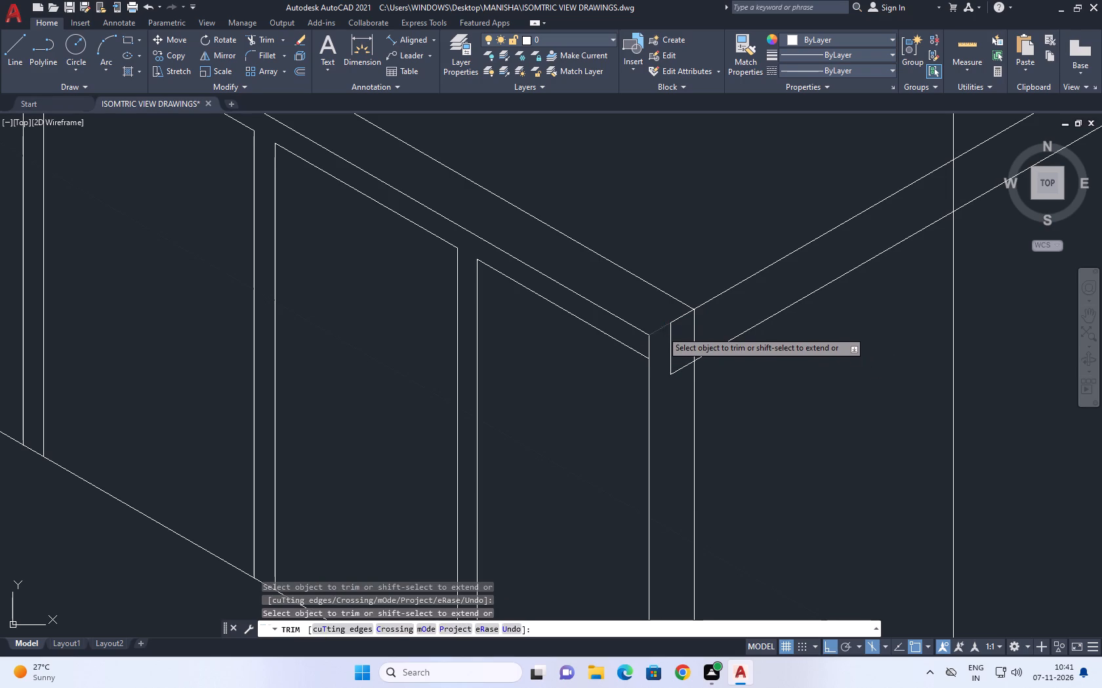
pyautogui.click(662, 331)
pyautogui.click(703, 334)
pyautogui.click(688, 342)
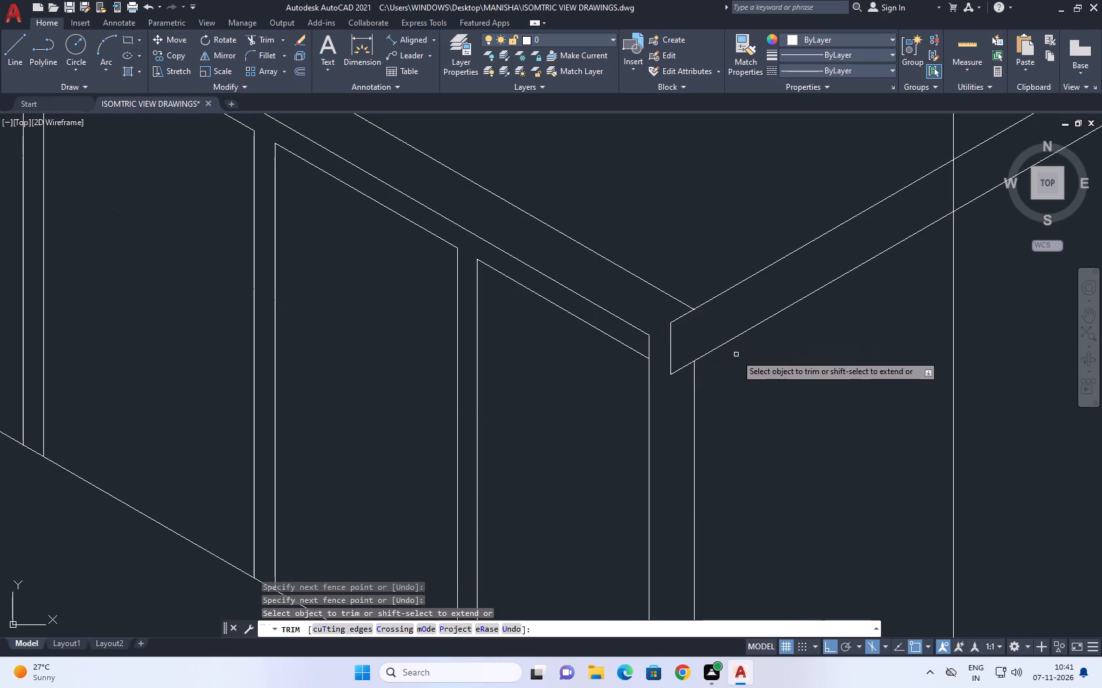
pyautogui.scroll(-3, 739, 364)
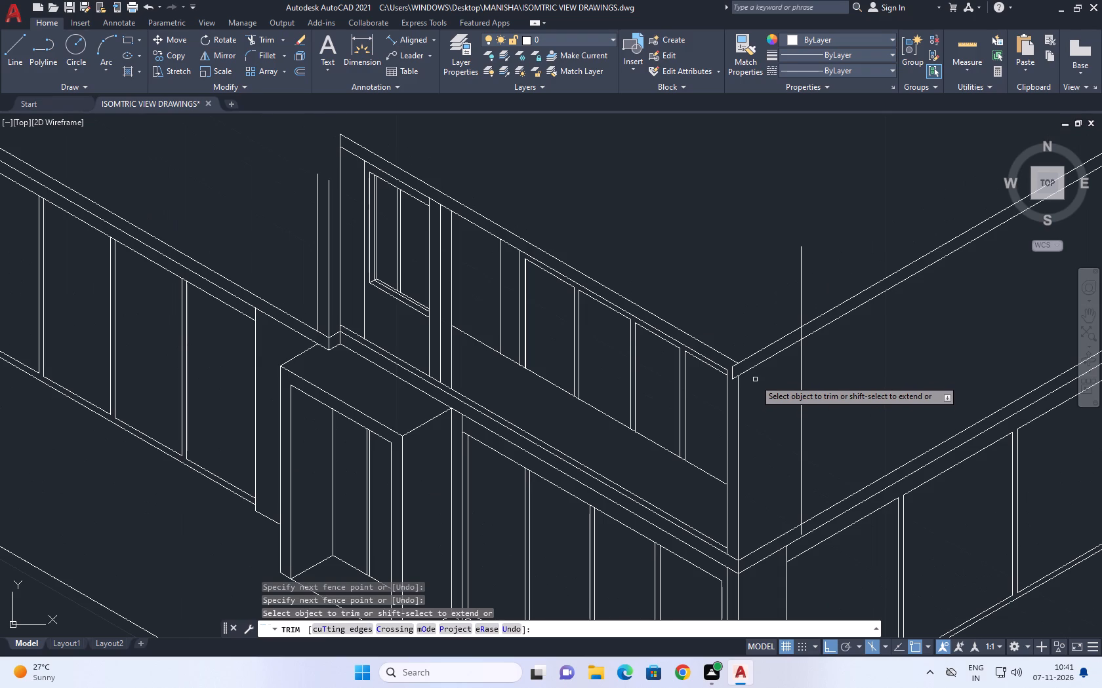
pyautogui.press('space')
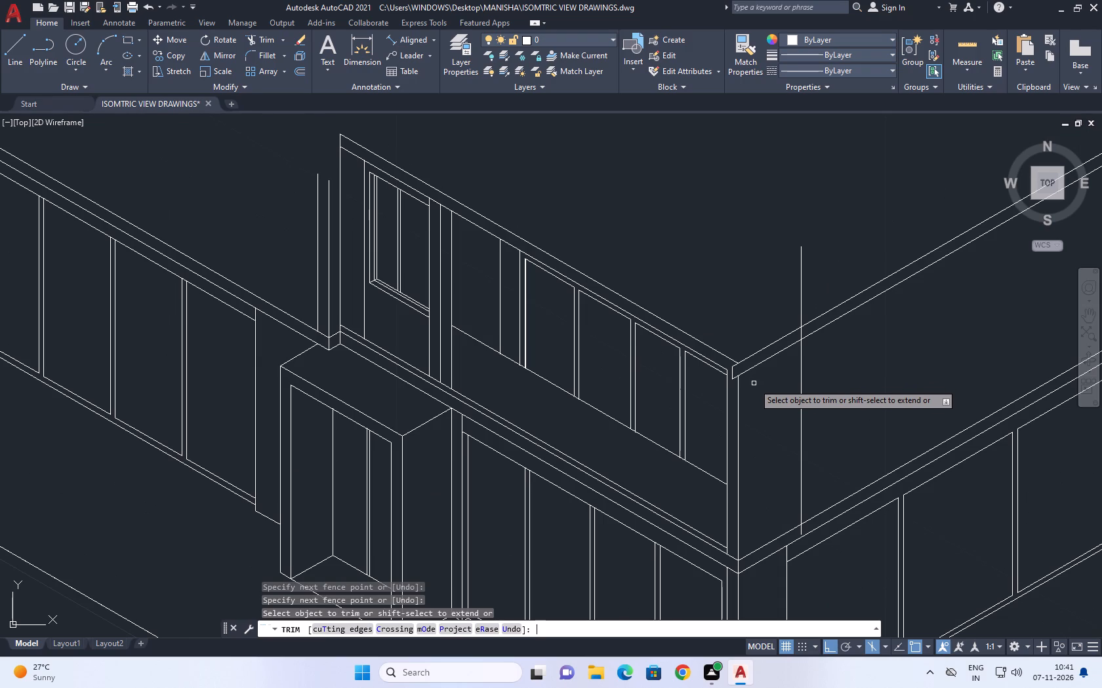
# Move the long side wall's top roof-band edge from its corner end down to the top of the new vertical line.
pyautogui.scroll(2, 708, 363)
pyautogui.click(716, 356)
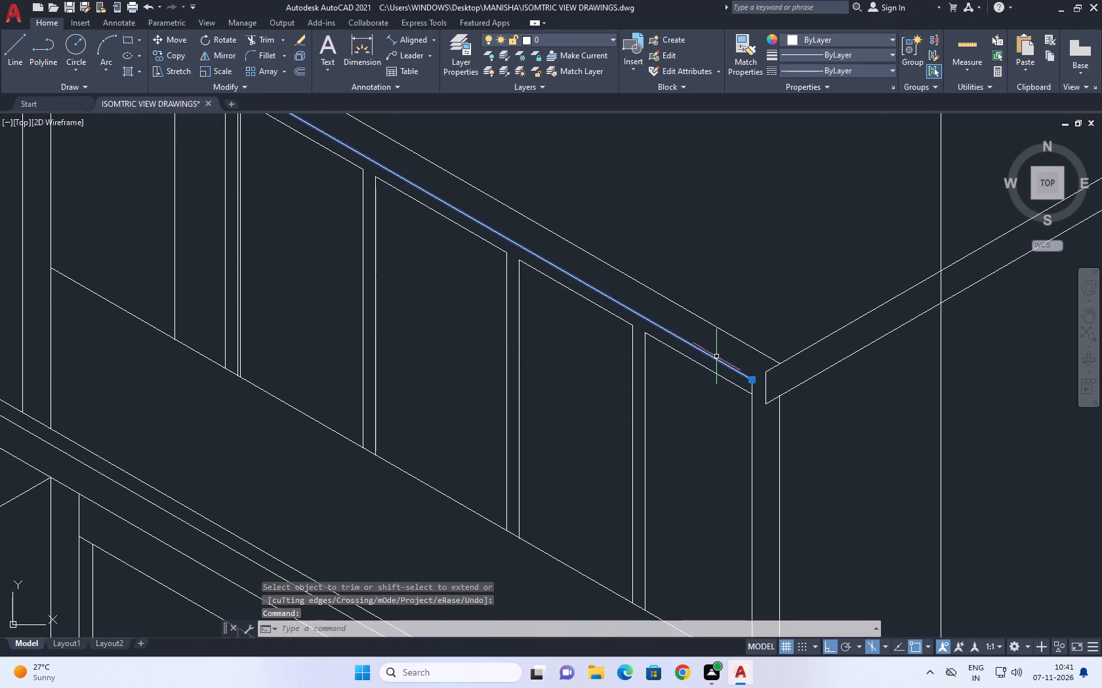
pyautogui.press('Escape')
pyautogui.click(754, 346)
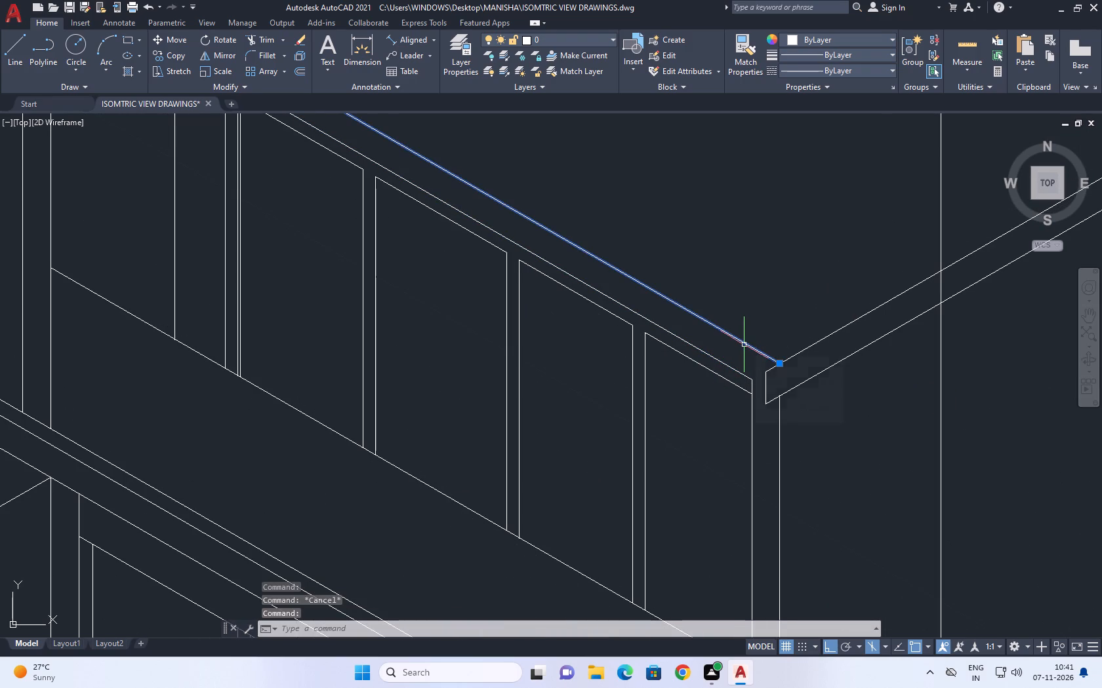
pyautogui.write('M')
pyautogui.press('space')
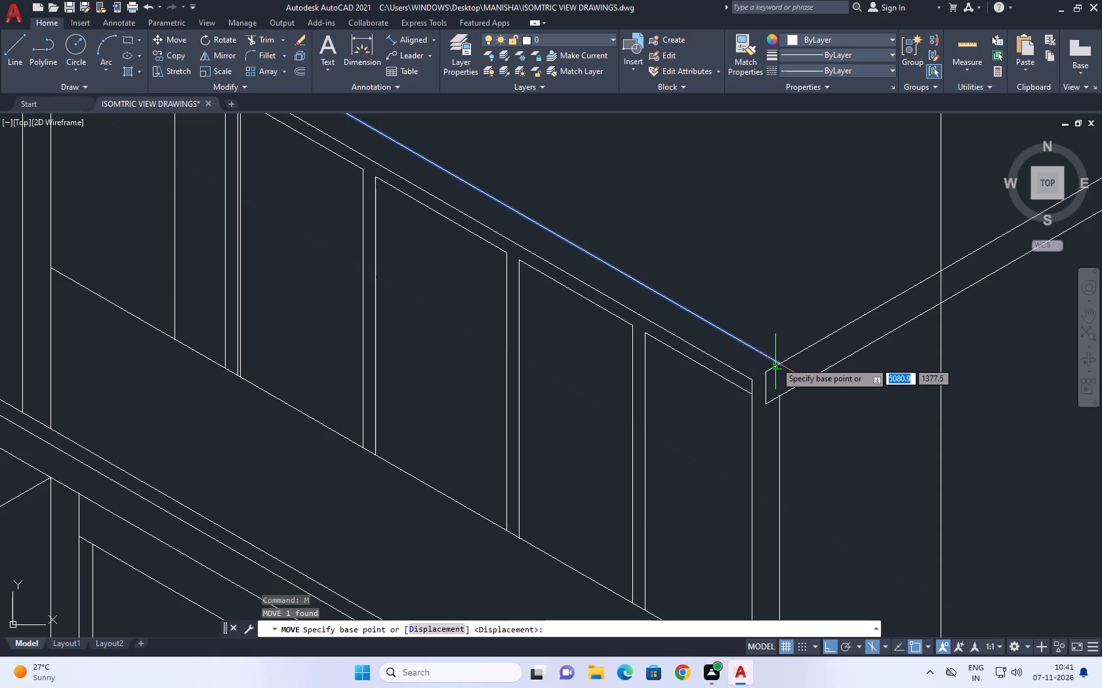
pyautogui.click(777, 361)
pyautogui.click(761, 368)
pyautogui.scroll(1, 766, 360)
pyautogui.click(765, 360)
pyautogui.click(748, 366)
pyautogui.press('m')
pyautogui.press('space')
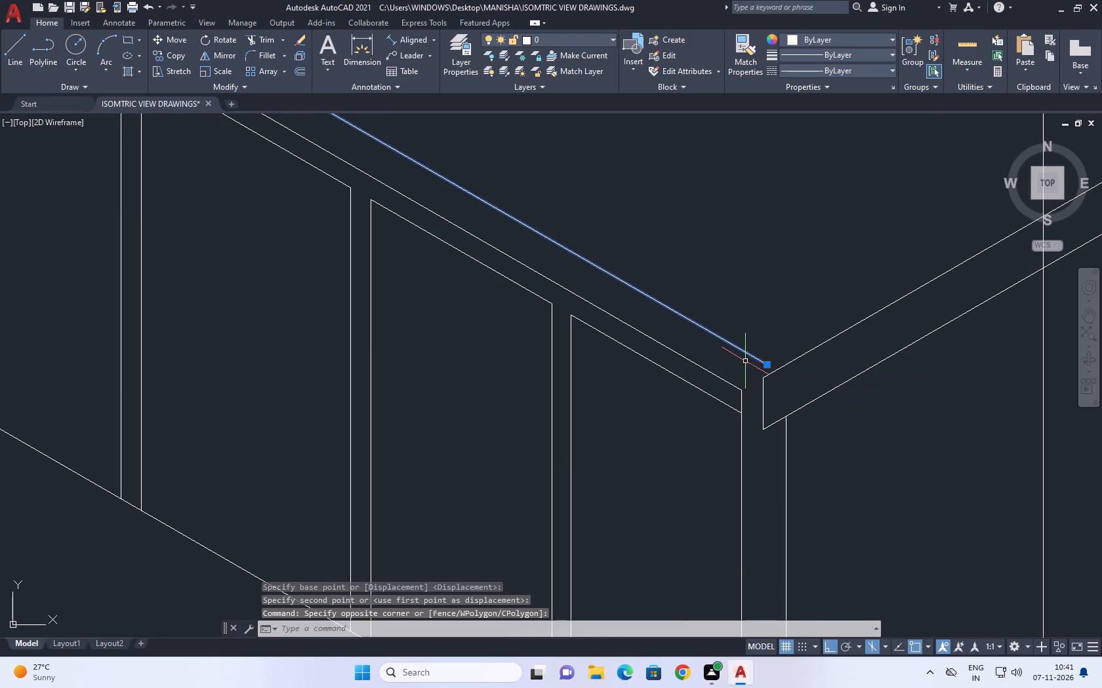
pyautogui.click(764, 365)
pyautogui.click(764, 379)
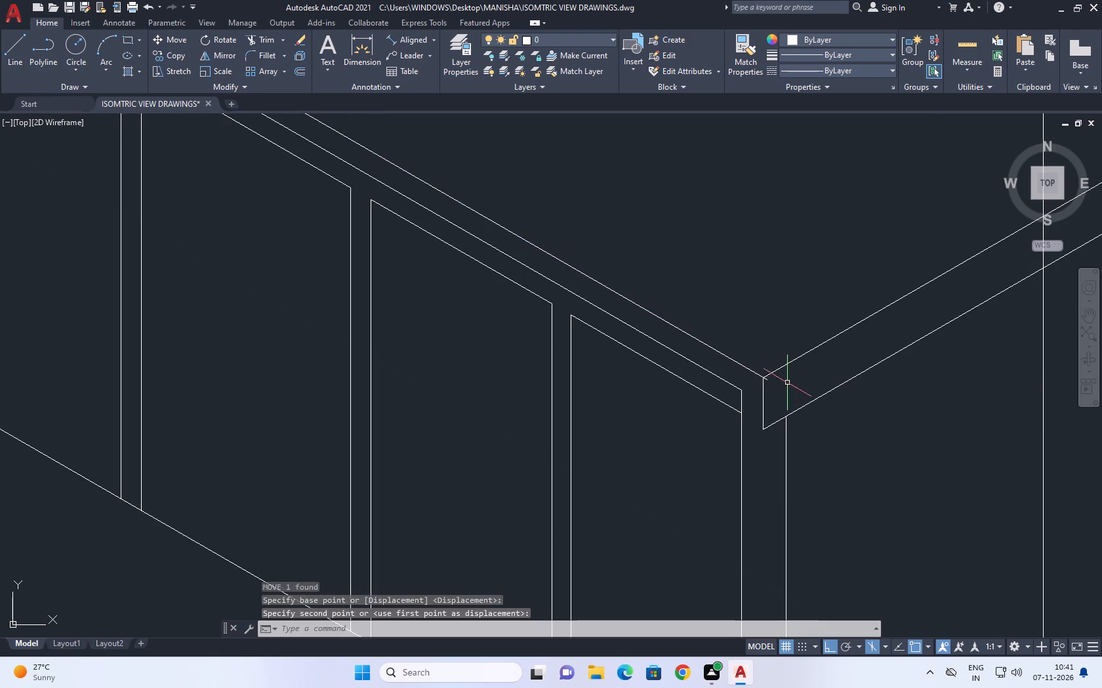
# Move the same top band edge again, from its overshooting endpoint to the top of the new corner line.
pyautogui.scroll(2, 769, 389)
pyautogui.click(758, 369)
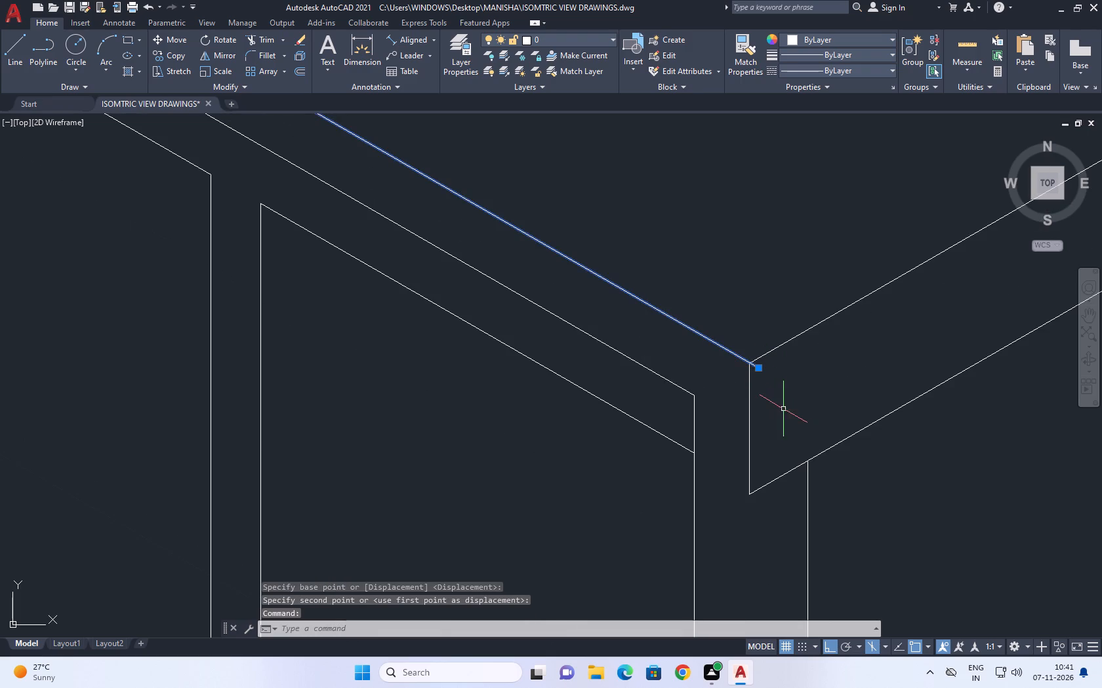
pyautogui.press('m')
pyautogui.press('space')
pyautogui.scroll(2, 757, 377)
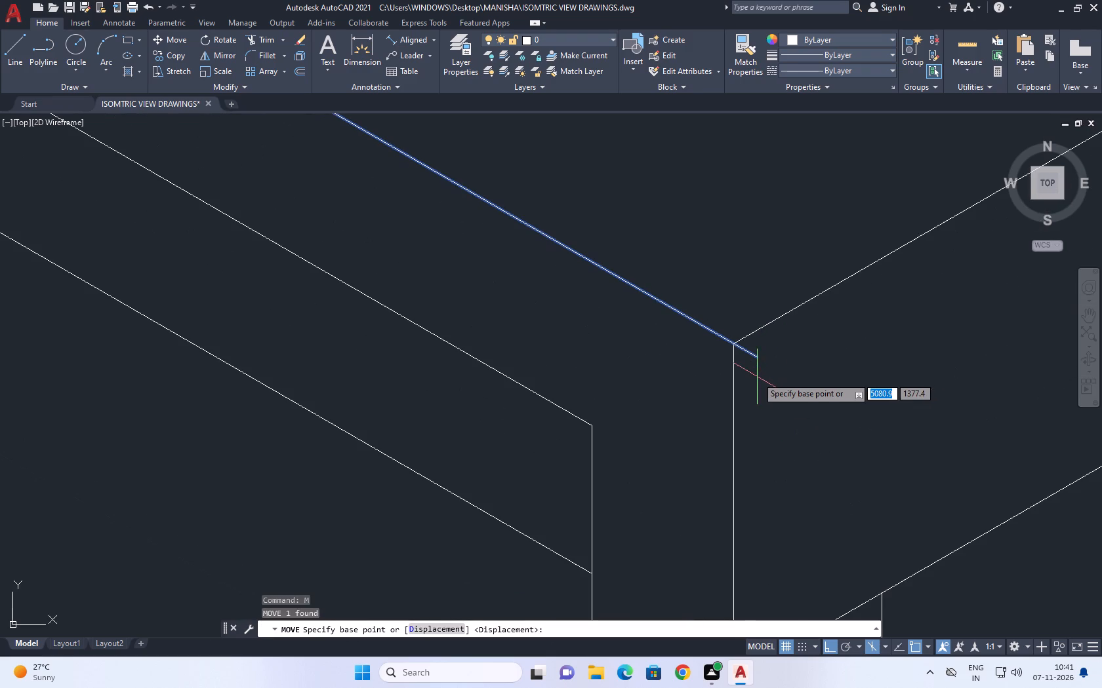
pyautogui.click(755, 359)
pyautogui.click(730, 345)
pyautogui.scroll(-4, 796, 377)
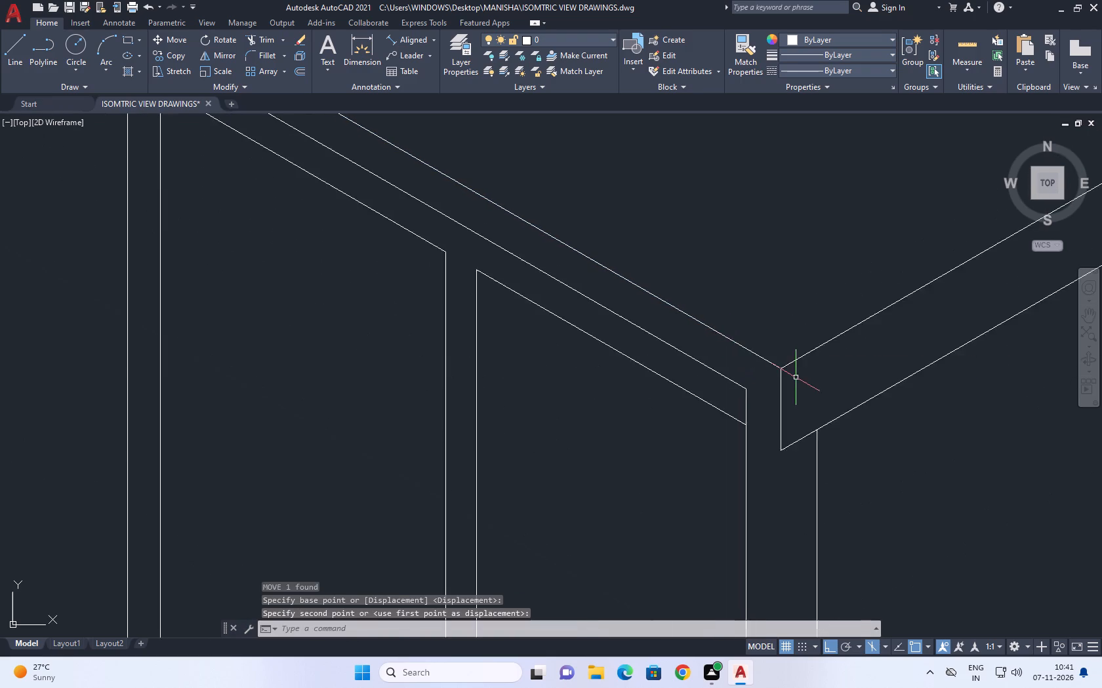
# Move the long side wall's lower band edge, upper-floor window lines and adjacent corner vertical from the band edge's corner end to the new corner line's bottom.
pyautogui.scroll(-1, 796, 378)
pyautogui.moveTo(752, 384); pyautogui.dragTo(751, 432, button='middle')
pyautogui.scroll(3, 751, 423)
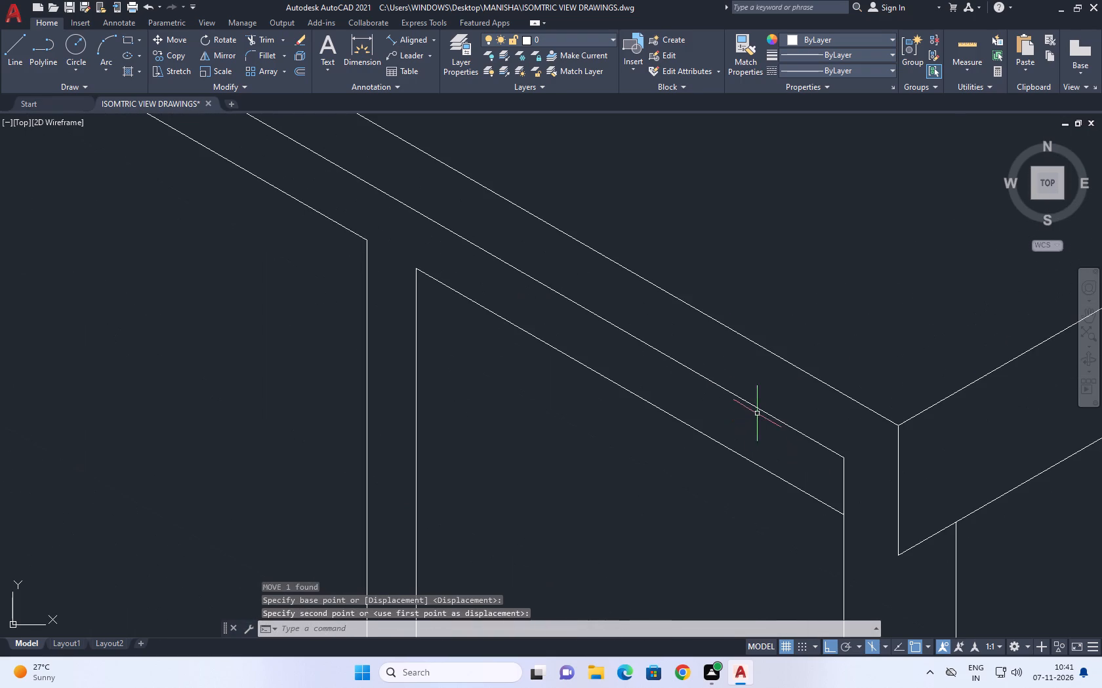
pyautogui.click(790, 394)
pyautogui.scroll(-2, 684, 435)
pyautogui.moveTo(514, 466); pyautogui.dragTo(508, 468)
pyautogui.moveTo(754, 510); pyautogui.dragTo(743, 497)
pyautogui.click(668, 488)
pyautogui.moveTo(529, 387); pyautogui.dragTo(523, 385)
pyautogui.moveTo(341, 343); pyautogui.dragTo(316, 342)
pyautogui.click(490, 312)
pyautogui.click(468, 338)
pyautogui.scroll(-2, 467, 349)
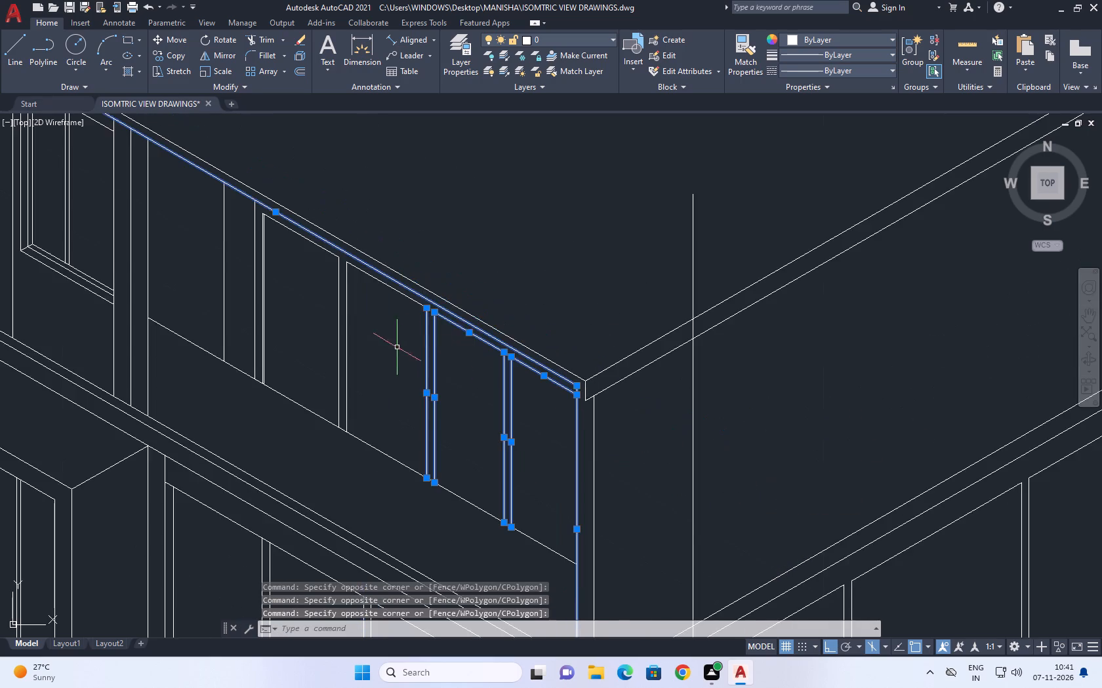
pyautogui.moveTo(409, 368); pyautogui.dragTo(588, 434, button='middle')
pyautogui.click(564, 415)
pyautogui.click(459, 394)
pyautogui.click(468, 391)
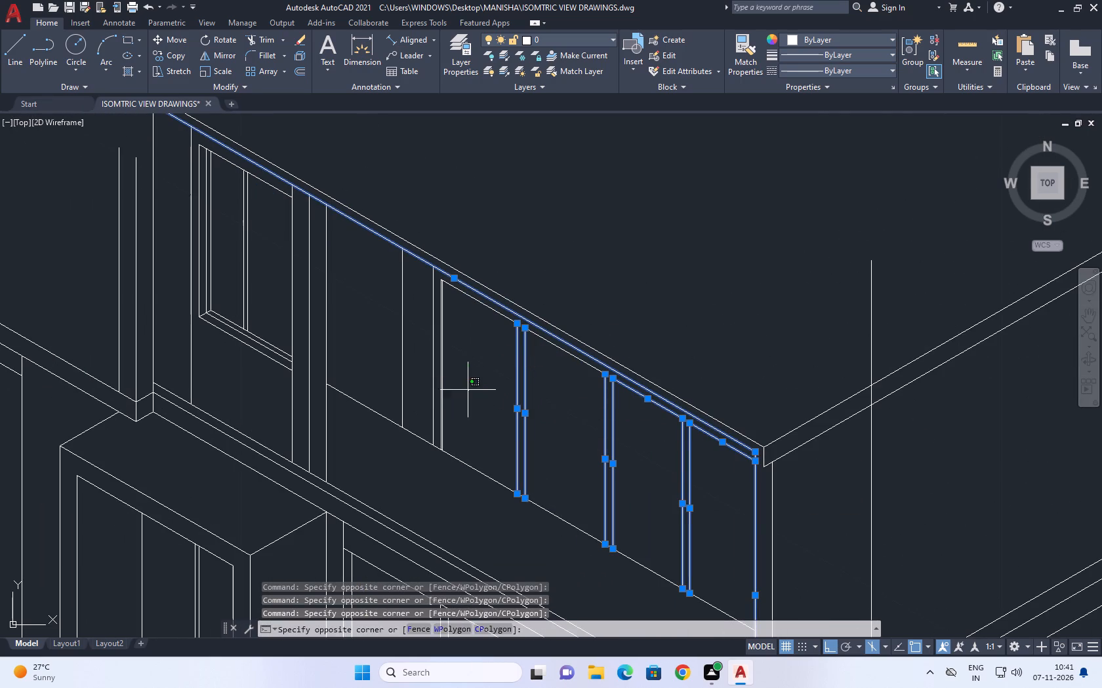
pyautogui.click(369, 348)
pyautogui.scroll(2, 530, 332)
pyautogui.doubleClick(546, 337)
pyautogui.click(541, 351)
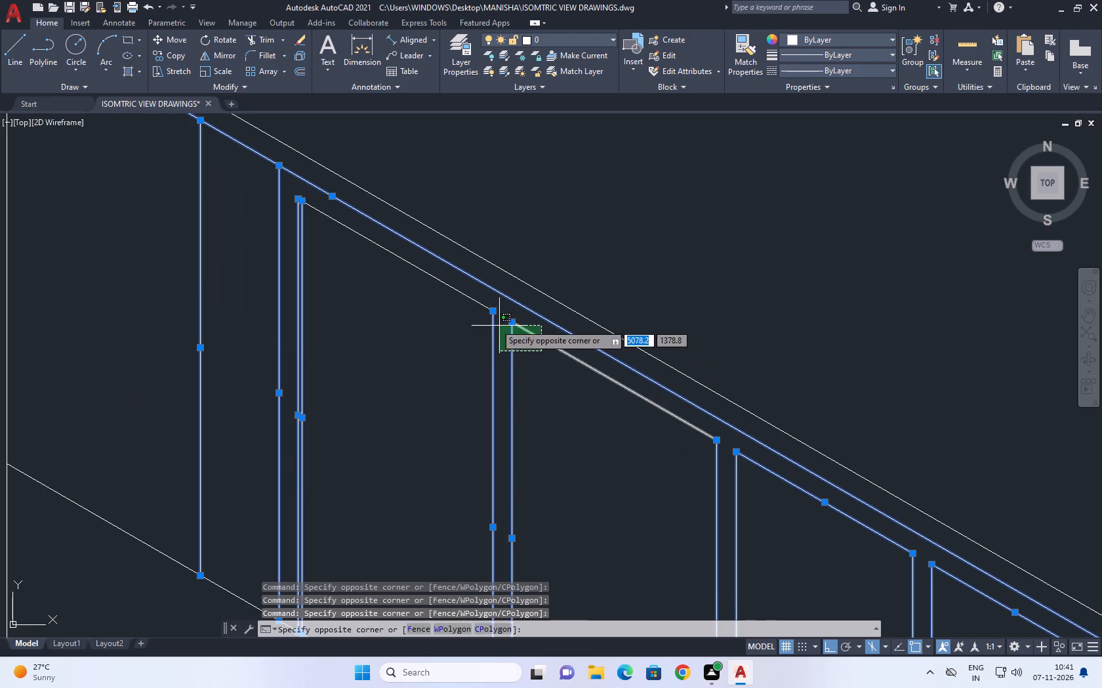
pyautogui.click(459, 327)
pyautogui.click(472, 300)
pyautogui.scroll(-1, 435, 312)
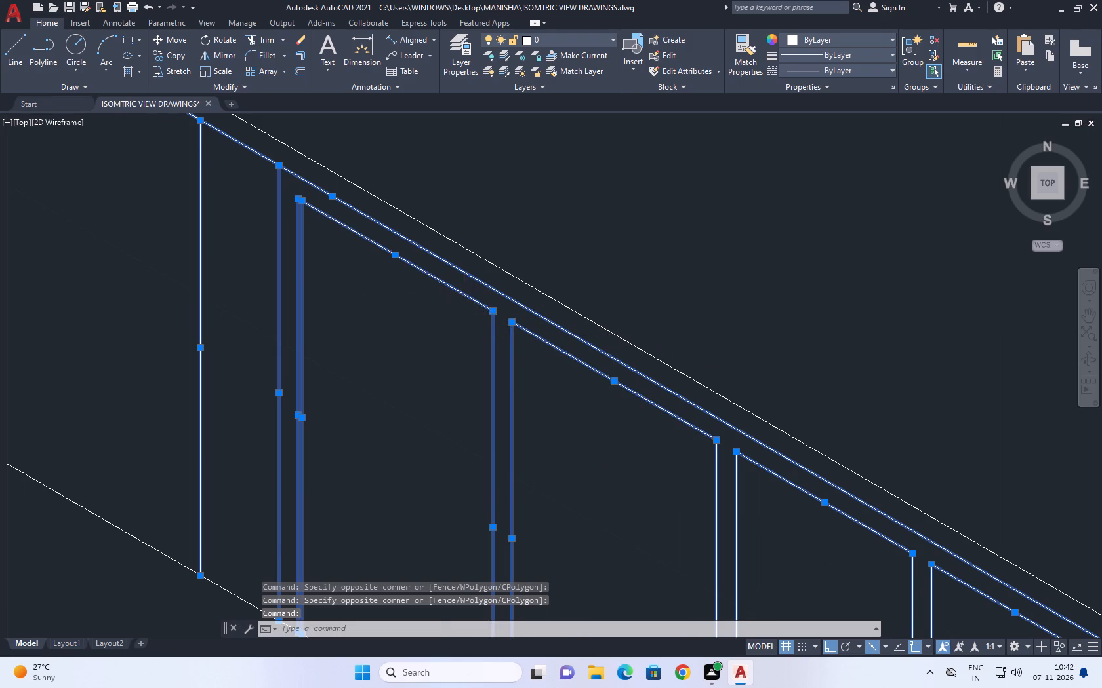
pyautogui.scroll(-1, 435, 312)
pyautogui.moveTo(589, 440); pyautogui.dragTo(544, 349, button='middle')
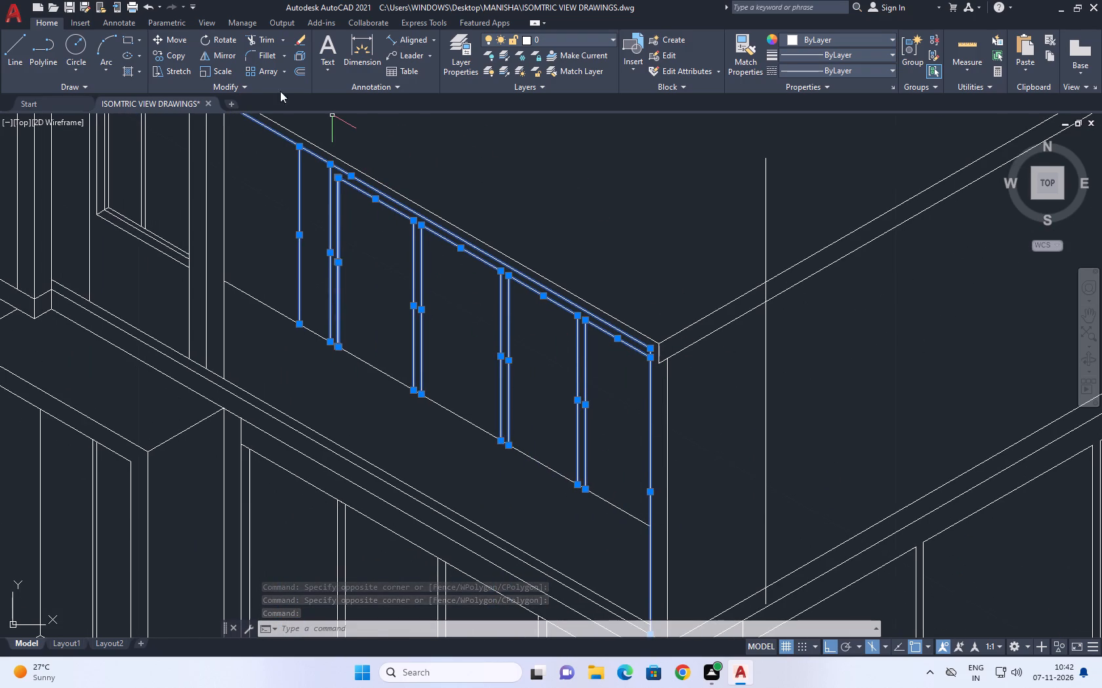
pyautogui.click(180, 37)
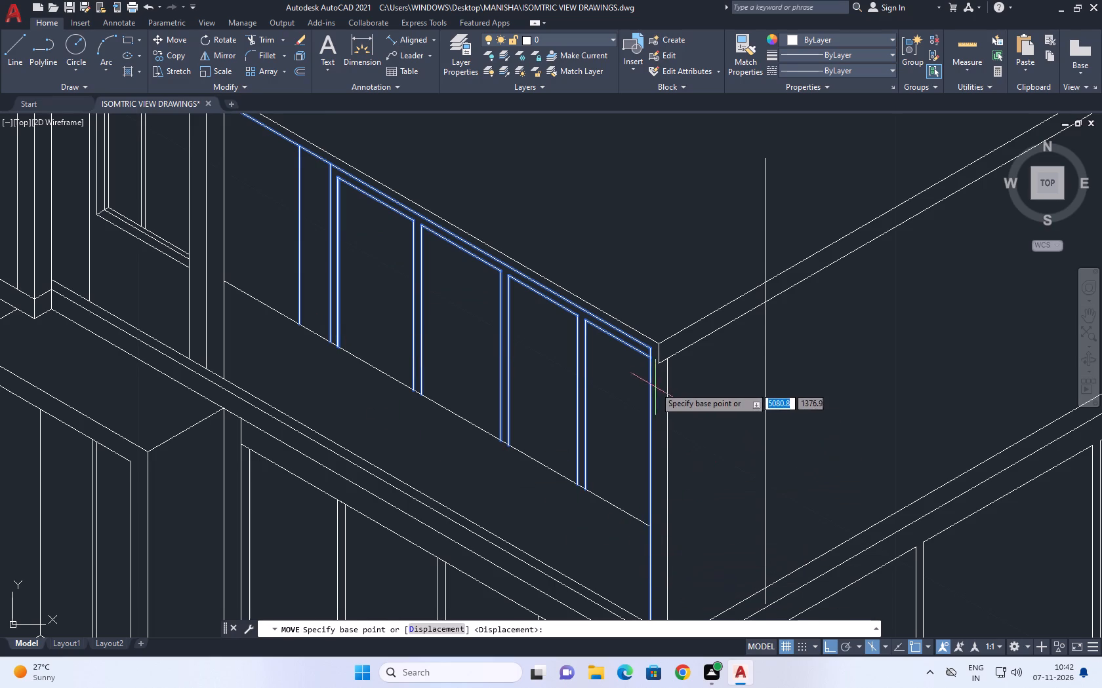
pyautogui.click(648, 347)
pyautogui.click(658, 364)
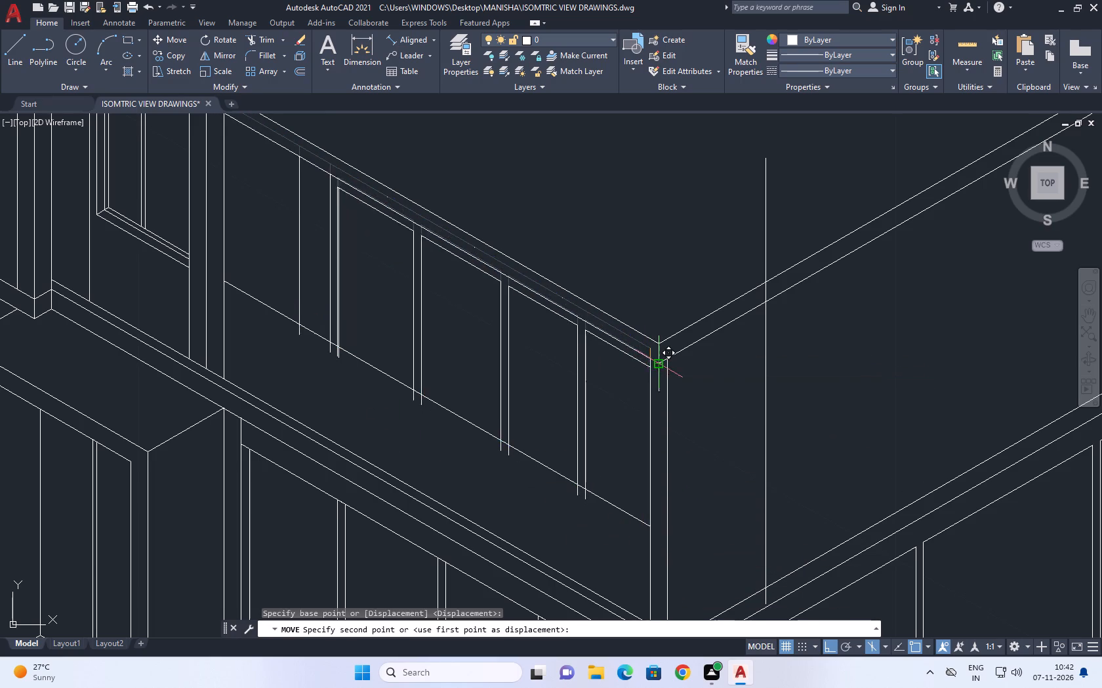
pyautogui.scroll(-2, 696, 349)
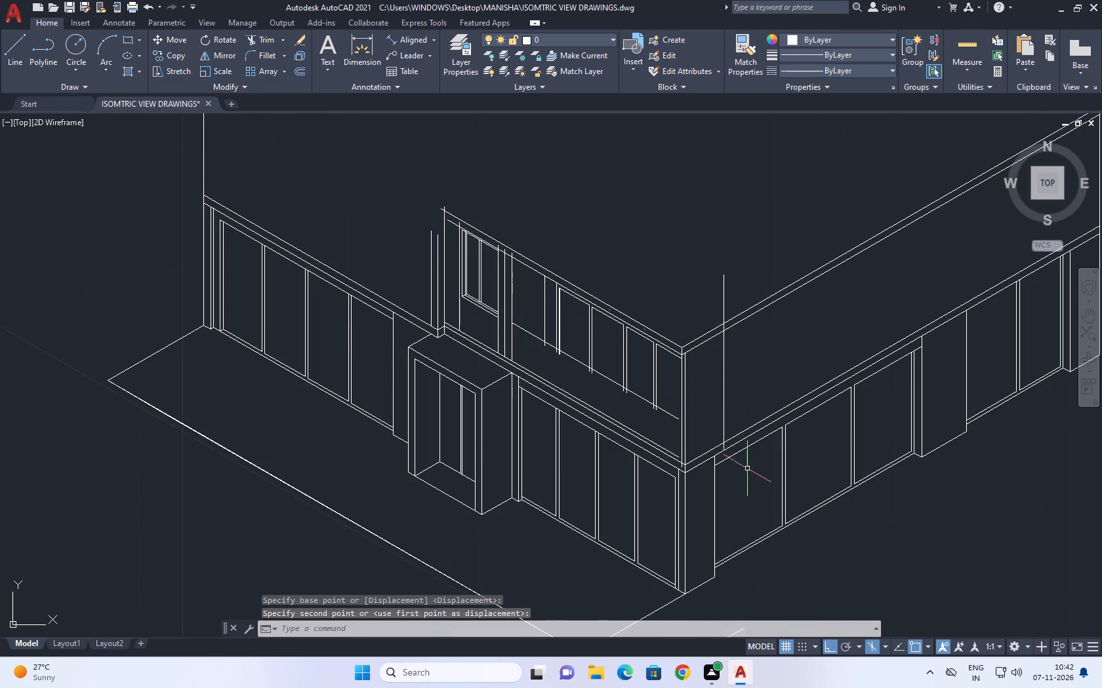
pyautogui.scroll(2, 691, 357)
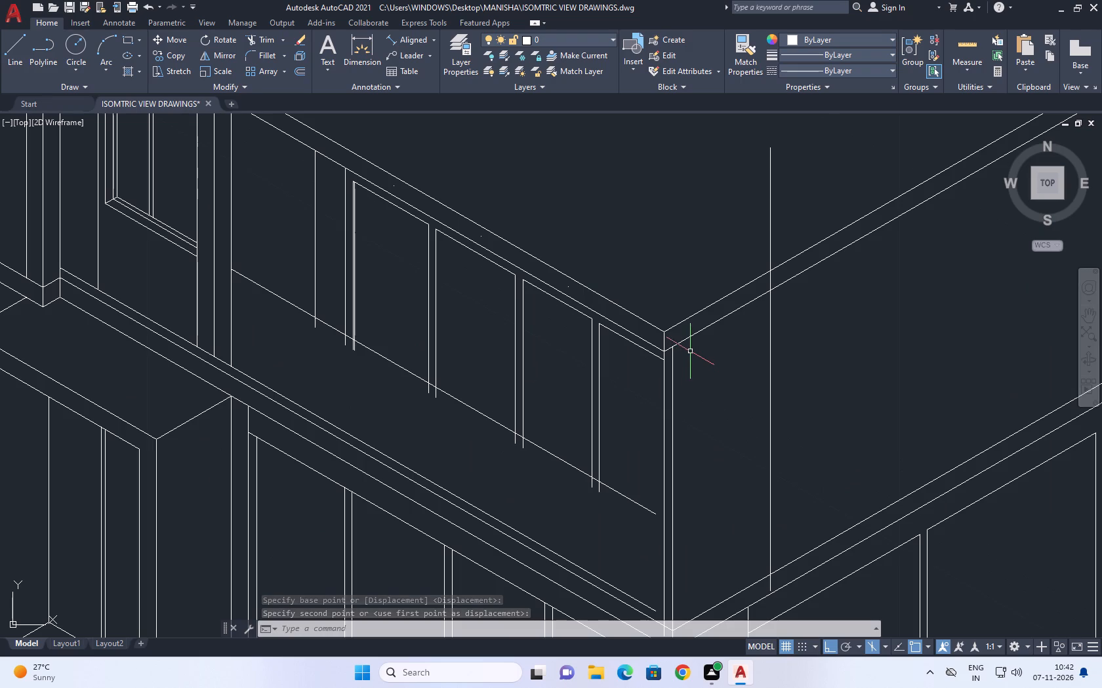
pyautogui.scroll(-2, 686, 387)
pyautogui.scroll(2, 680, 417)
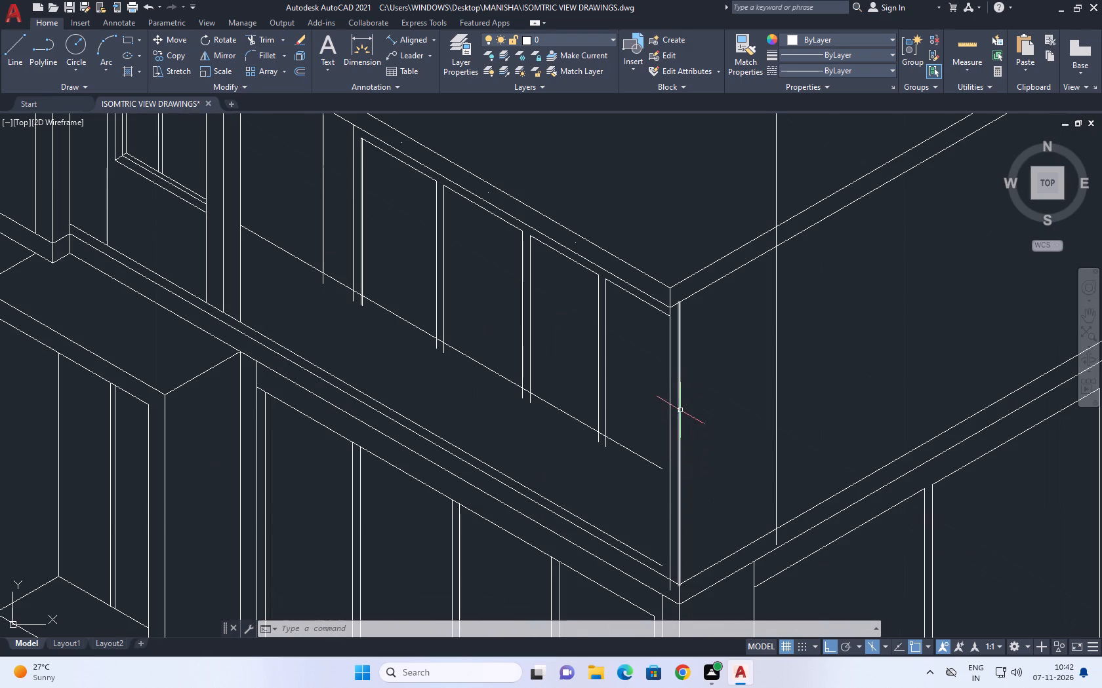
# Move the inner corner vertical from the roof-band corner back along the band's lower edge, in line with the sill line's end.
pyautogui.click(668, 379)
pyautogui.moveTo(675, 392); pyautogui.dragTo(720, 390, button='middle')
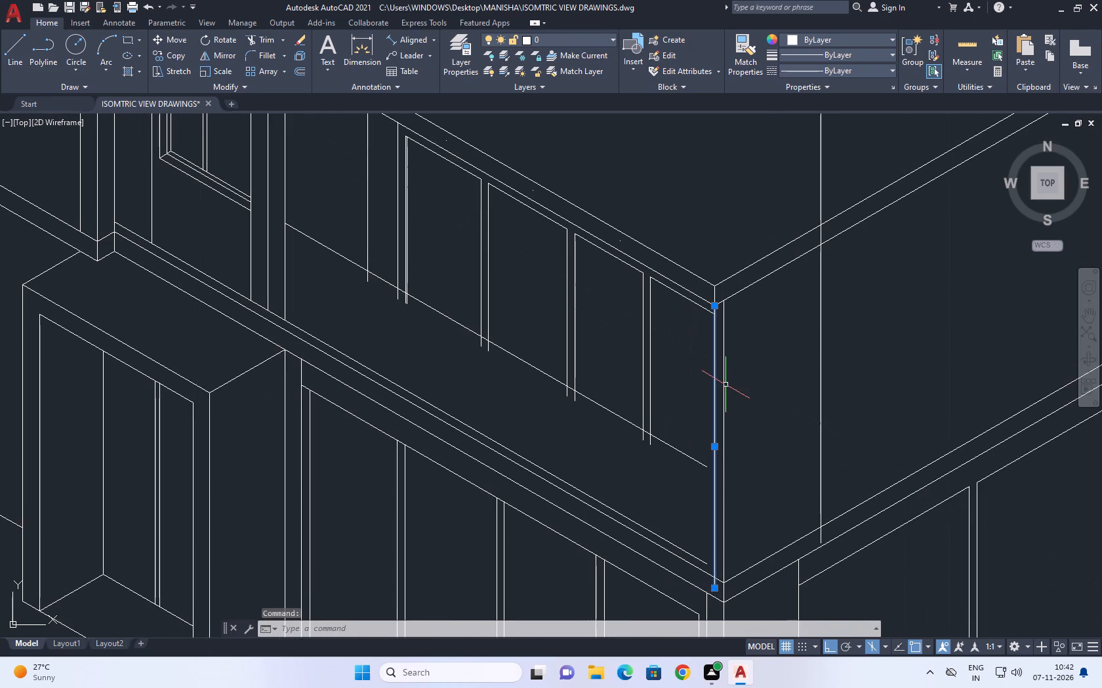
pyautogui.press('m')
pyautogui.press('space')
pyautogui.scroll(1, 685, 297)
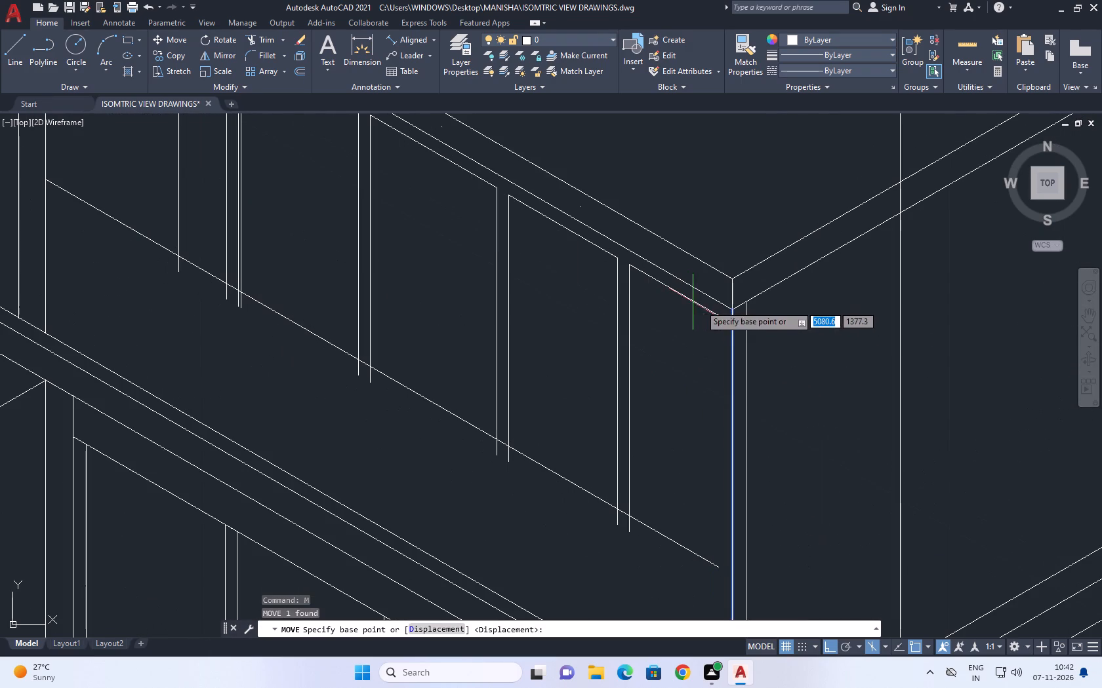
pyautogui.click(731, 309)
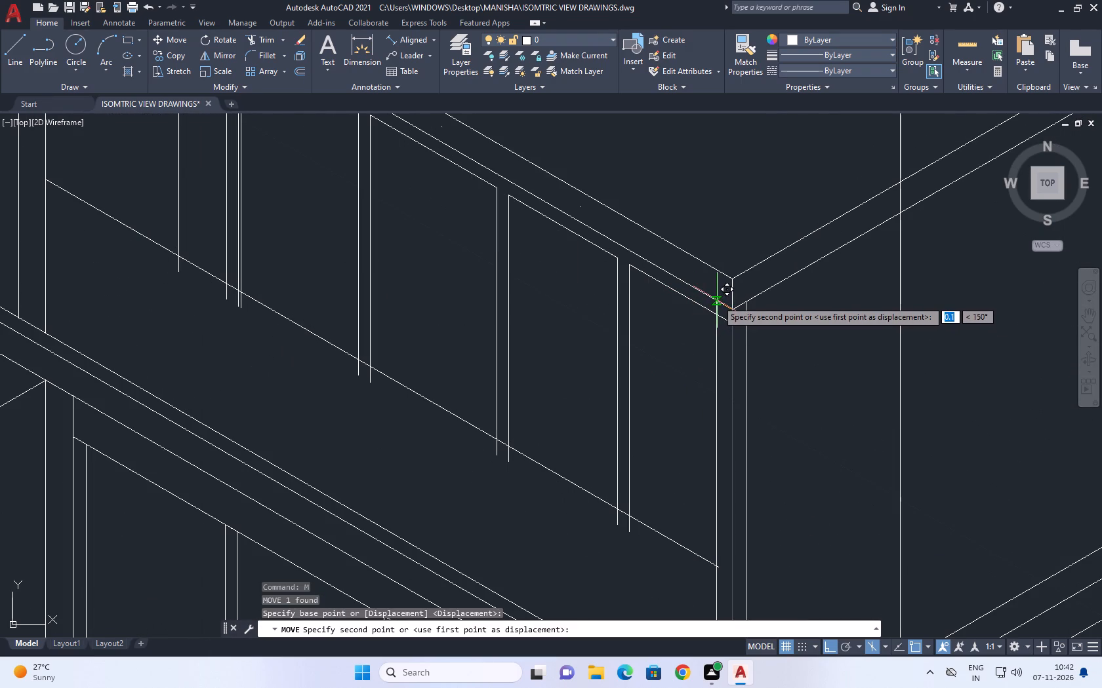
pyautogui.click(718, 301)
pyautogui.scroll(-1, 844, 297)
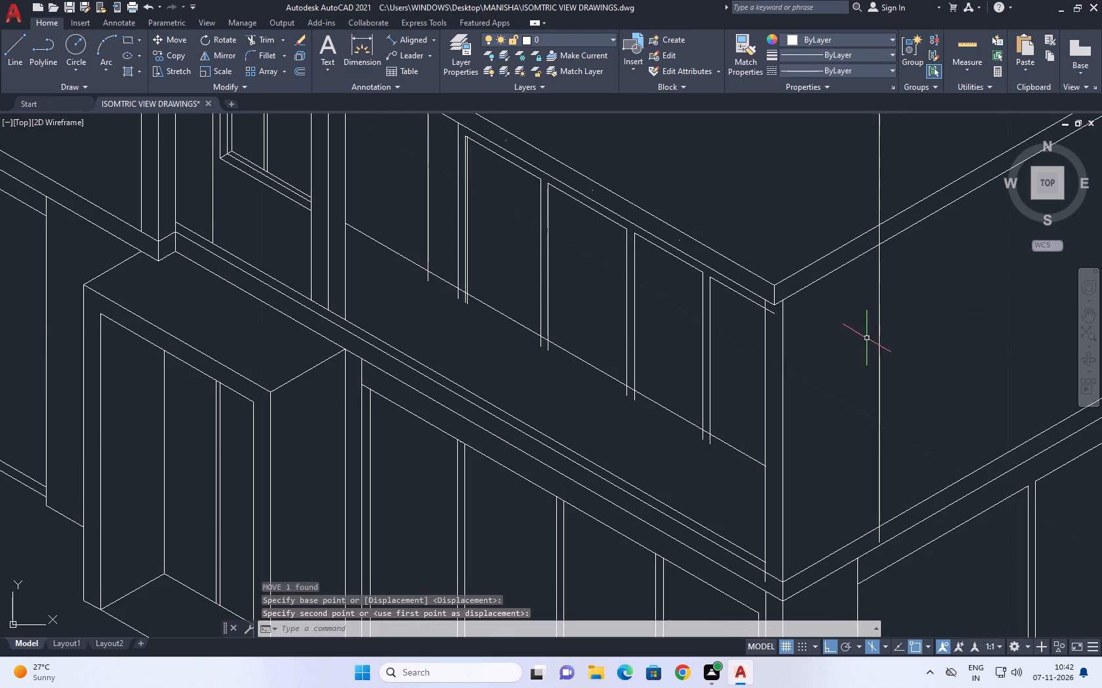
pyautogui.scroll(-1, 868, 339)
pyautogui.press('Escape')
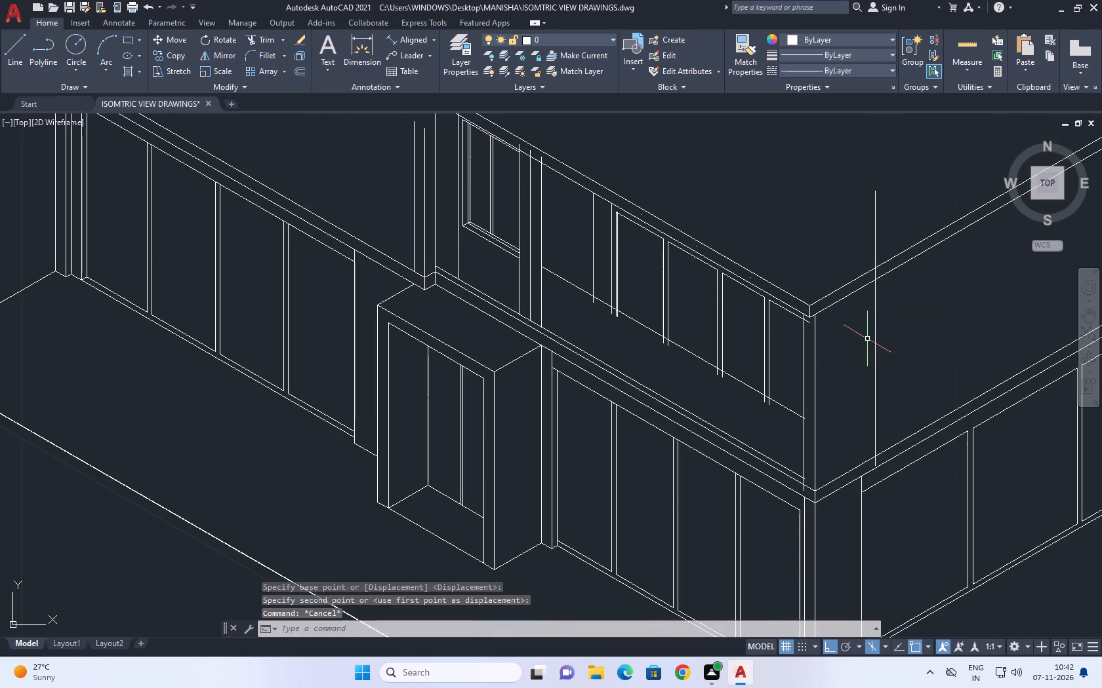
# Trim the moved corner vertical's bottom overhang and the ends of the long side wall's sill and base lines projecting past it.
pyautogui.write('TR')
pyautogui.press('space')
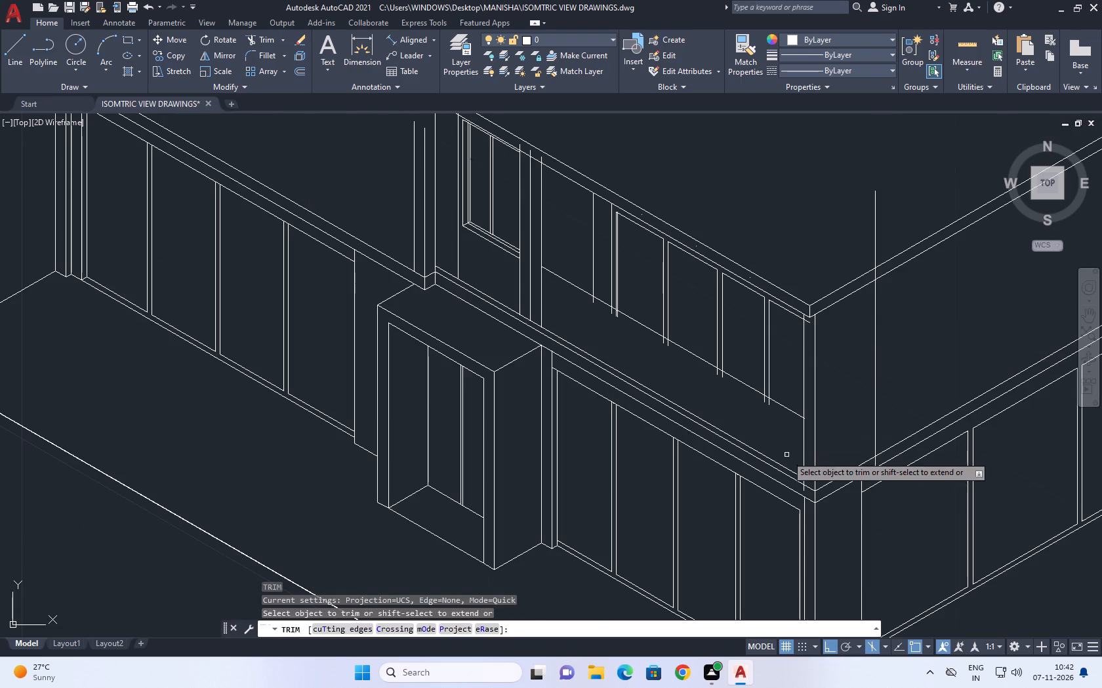
pyautogui.scroll(3, 798, 476)
pyautogui.click(811, 520)
pyautogui.scroll(2, 815, 487)
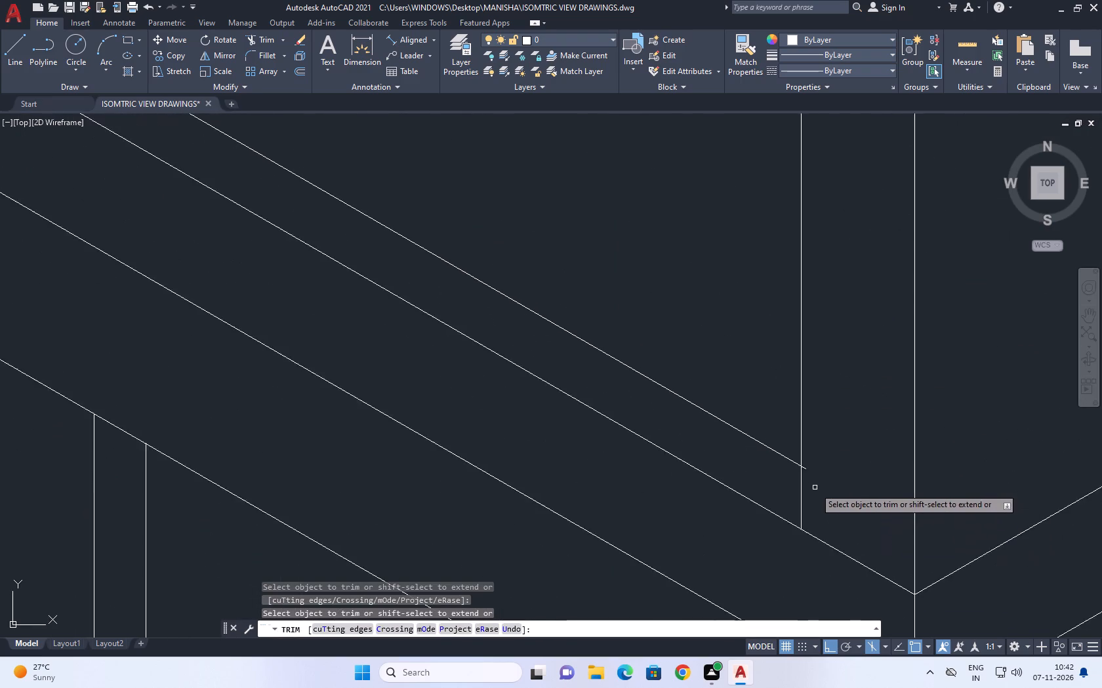
pyautogui.scroll(3, 815, 487)
pyautogui.click(775, 443)
pyautogui.scroll(-4, 809, 435)
pyautogui.moveTo(817, 402); pyautogui.dragTo(828, 476, button='middle')
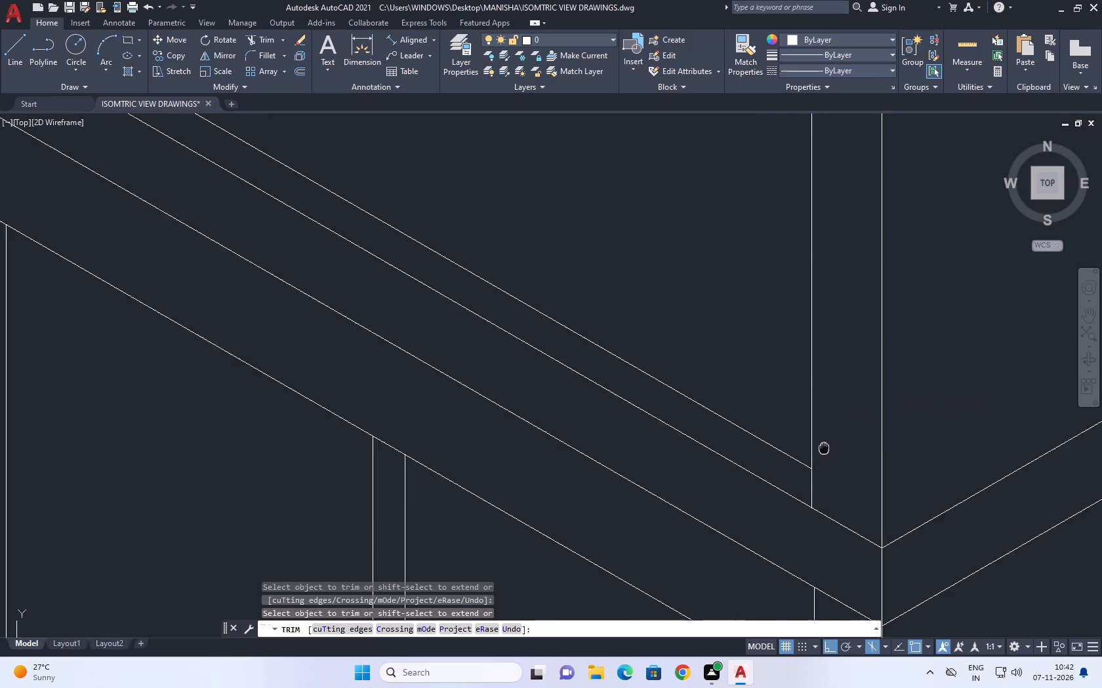
pyautogui.moveTo(828, 476); pyautogui.dragTo(851, 601, button='middle')
pyautogui.scroll(-4, 838, 475)
pyautogui.scroll(5, 836, 420)
pyautogui.scroll(2, 844, 534)
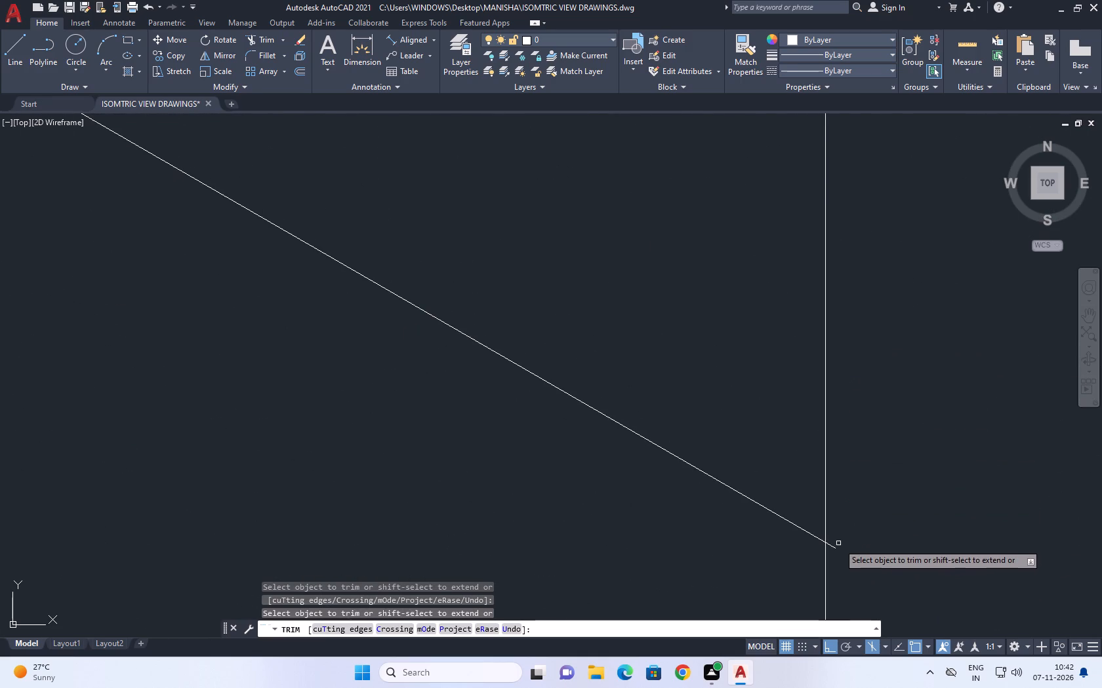
pyautogui.click(835, 548)
# Trim the upper-floor window verticals that extend below the sill line along the long side wall.
pyautogui.scroll(-4, 841, 535)
pyautogui.scroll(2, 722, 468)
pyautogui.click(719, 494)
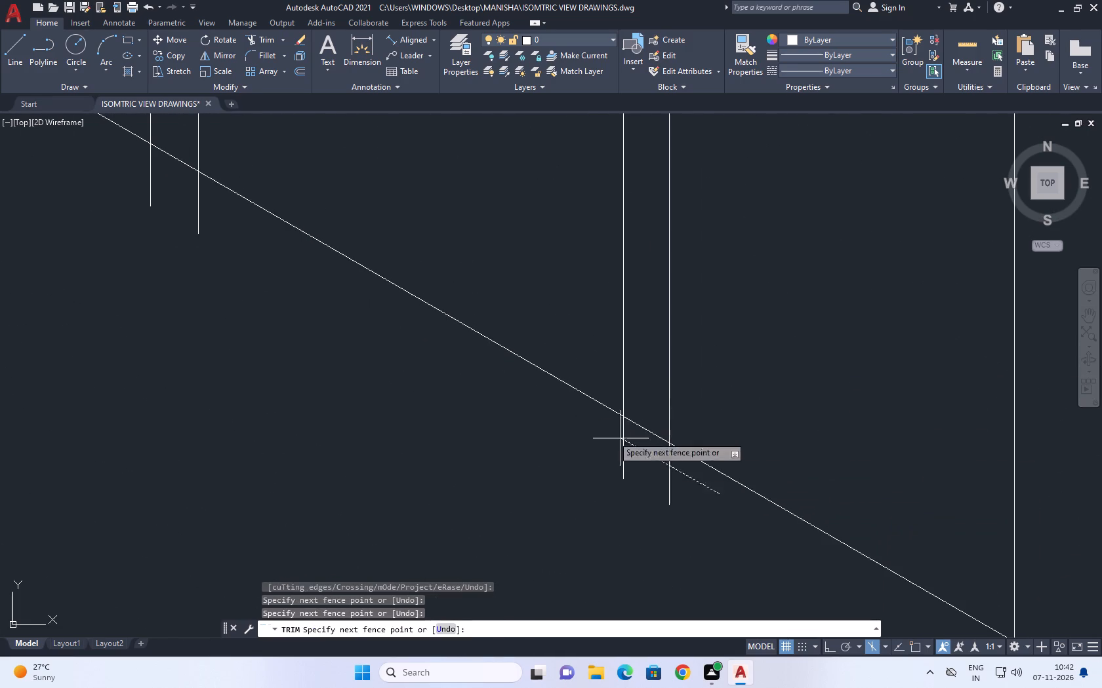
pyautogui.click(588, 427)
pyautogui.scroll(-5, 695, 462)
pyautogui.scroll(3, 672, 413)
pyautogui.click(704, 446)
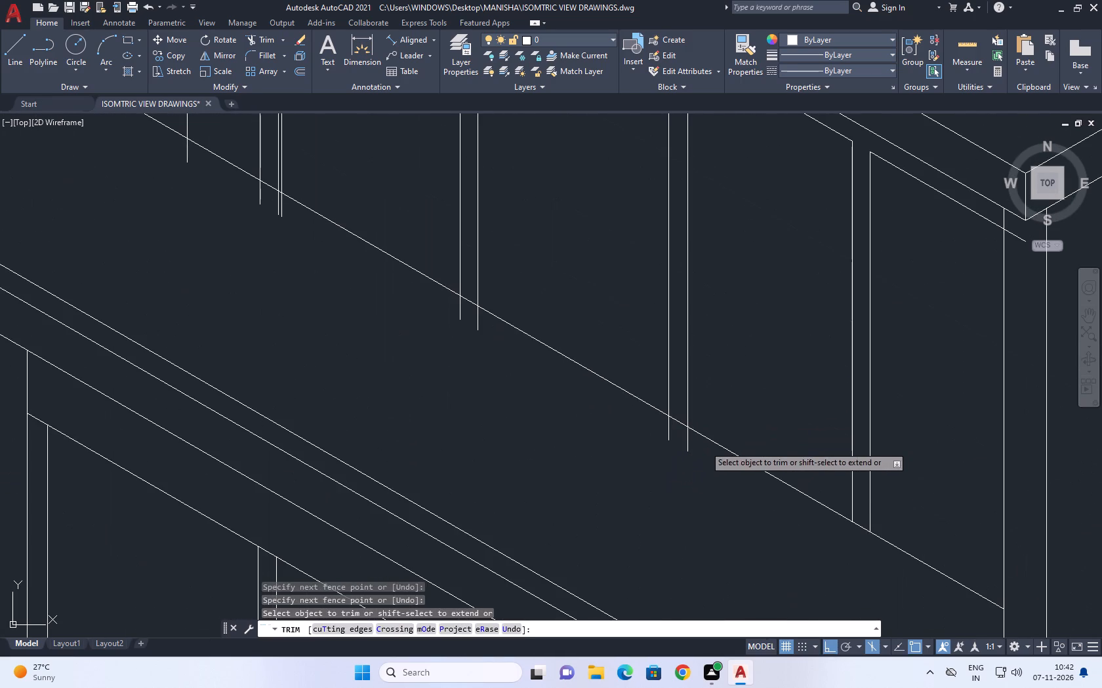
pyautogui.click(588, 406)
pyautogui.click(483, 326)
pyautogui.click(432, 308)
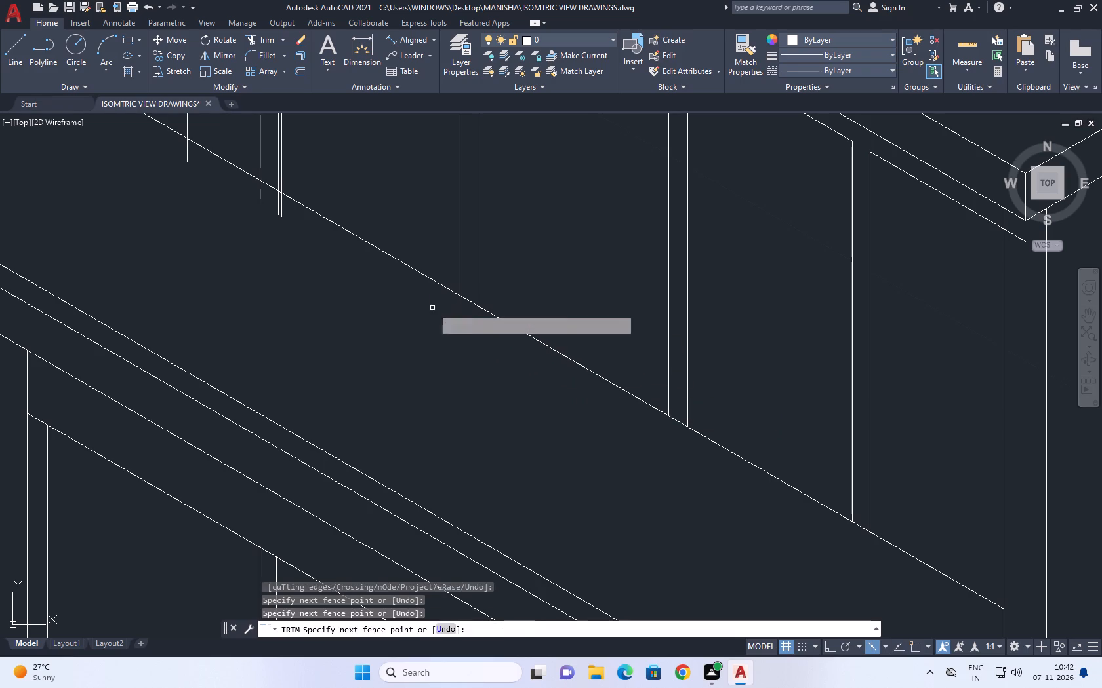
pyautogui.scroll(-2, 535, 383)
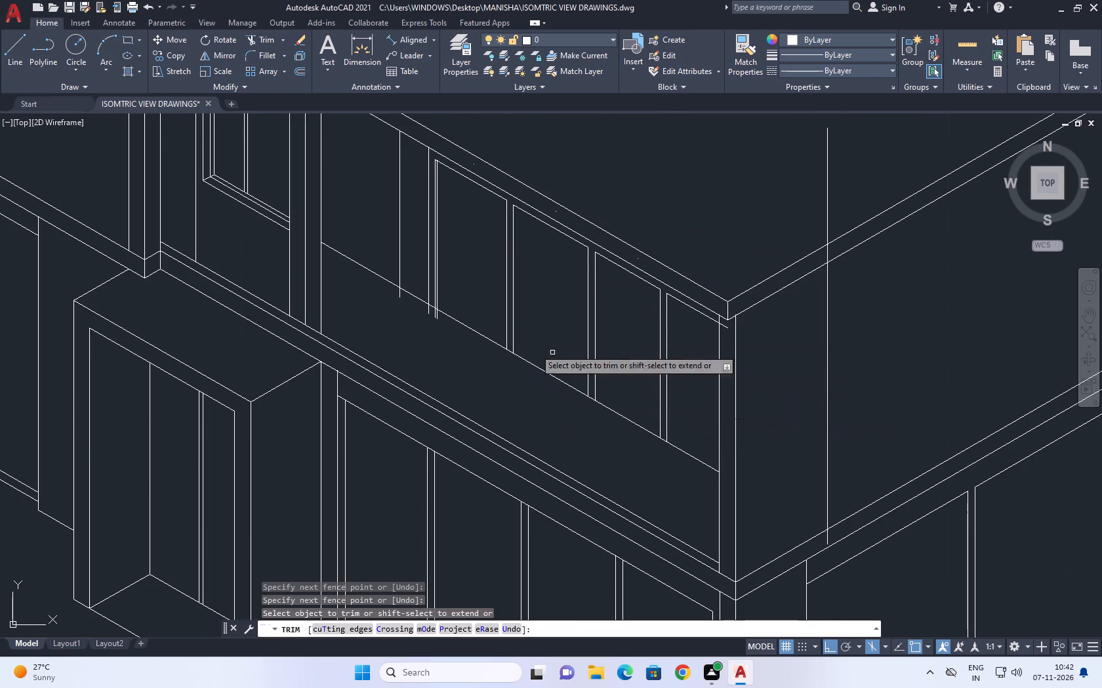
pyautogui.scroll(1, 380, 288)
pyautogui.click(380, 287)
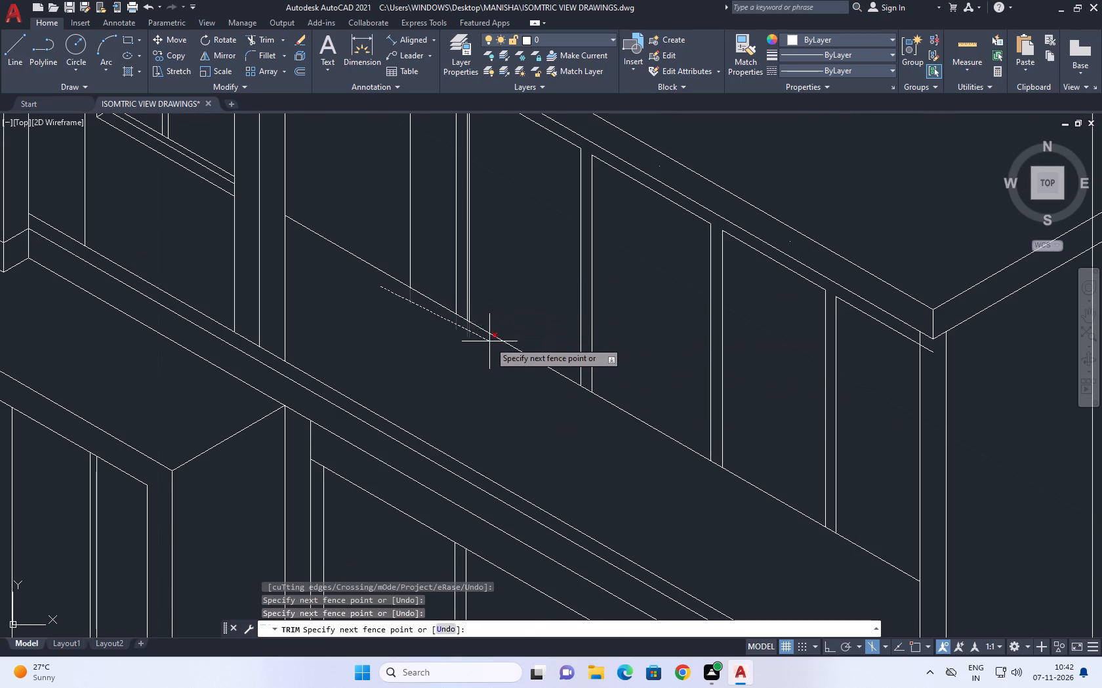
pyautogui.click(489, 342)
pyautogui.moveTo(598, 283); pyautogui.dragTo(628, 470, button='middle')
pyautogui.rightClick(773, 278)
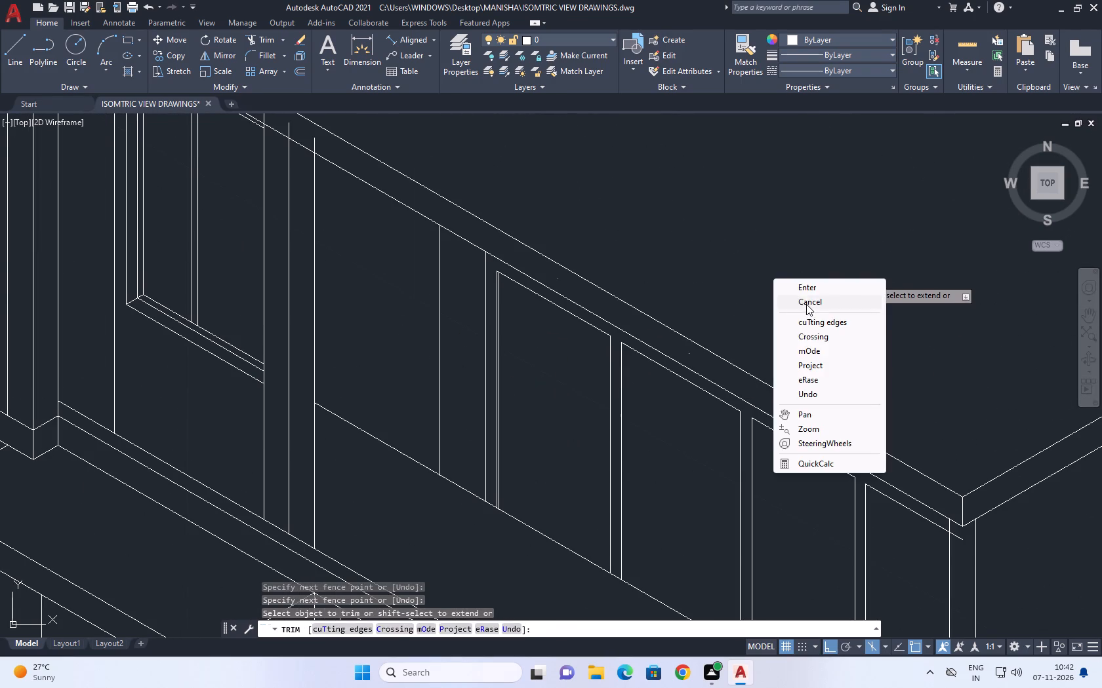
pyautogui.click(806, 304)
# Erase the three stray points inside the long side wall's roof band above the windows.
pyautogui.click(539, 245)
pyautogui.click(583, 303)
pyautogui.moveTo(731, 329); pyautogui.dragTo(722, 317, button='middle')
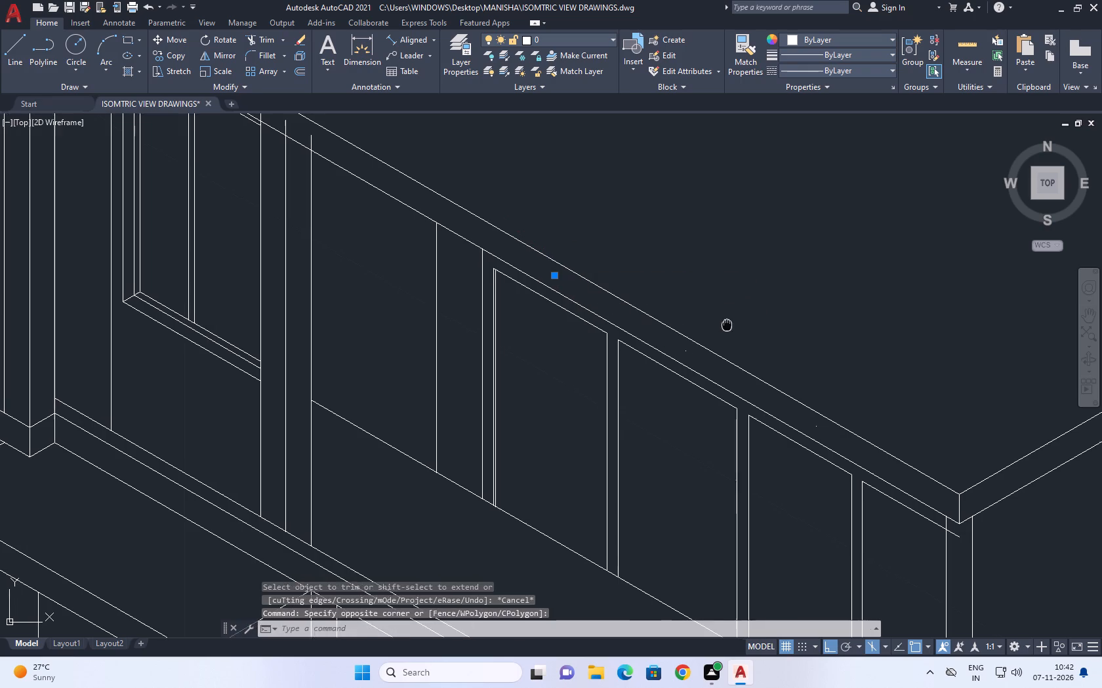
pyautogui.moveTo(722, 317); pyautogui.dragTo(687, 275, button='middle')
pyautogui.click(619, 248)
pyautogui.moveTo(647, 312); pyautogui.dragTo(655, 322)
pyautogui.moveTo(780, 334); pyautogui.dragTo(670, 278, button='middle')
pyautogui.click(602, 249)
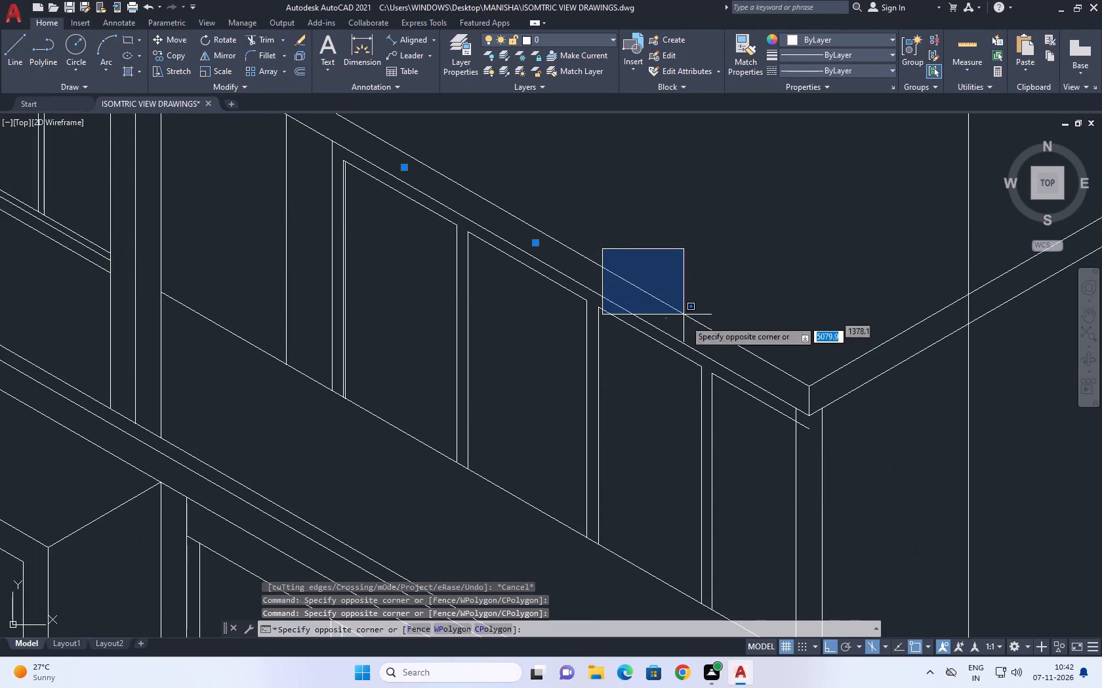
pyautogui.click(699, 340)
pyautogui.moveTo(739, 284); pyautogui.dragTo(729, 259, button='right')
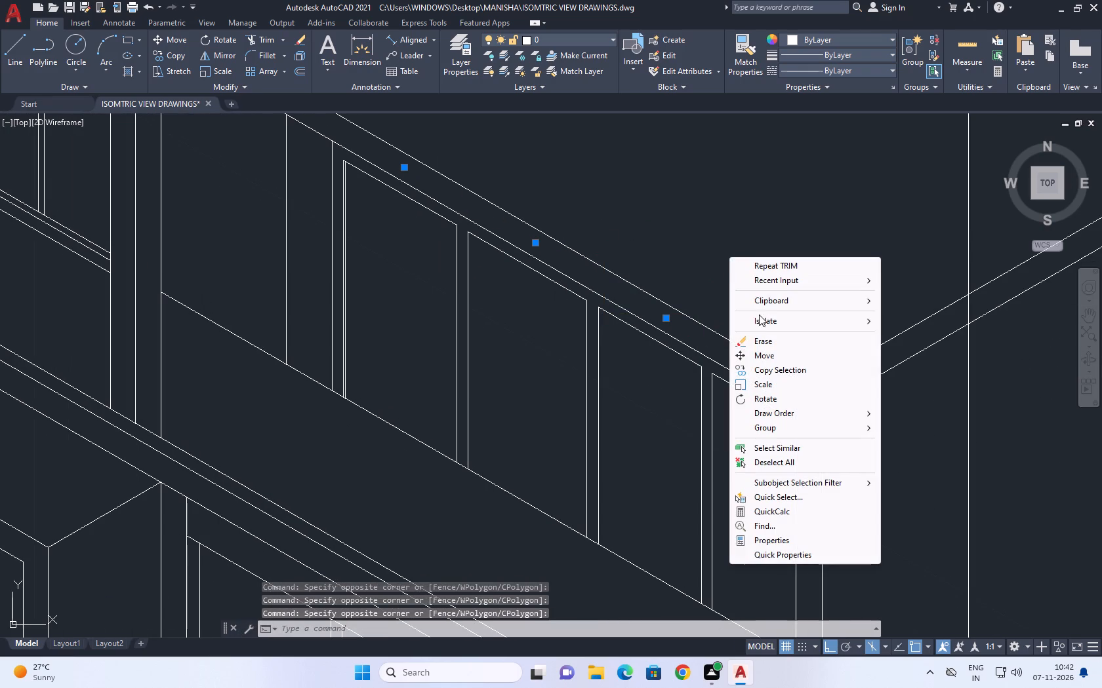
pyautogui.click(776, 343)
# Trim the end window's head line where it projects past the inner corner vertical.
pyautogui.scroll(2, 811, 432)
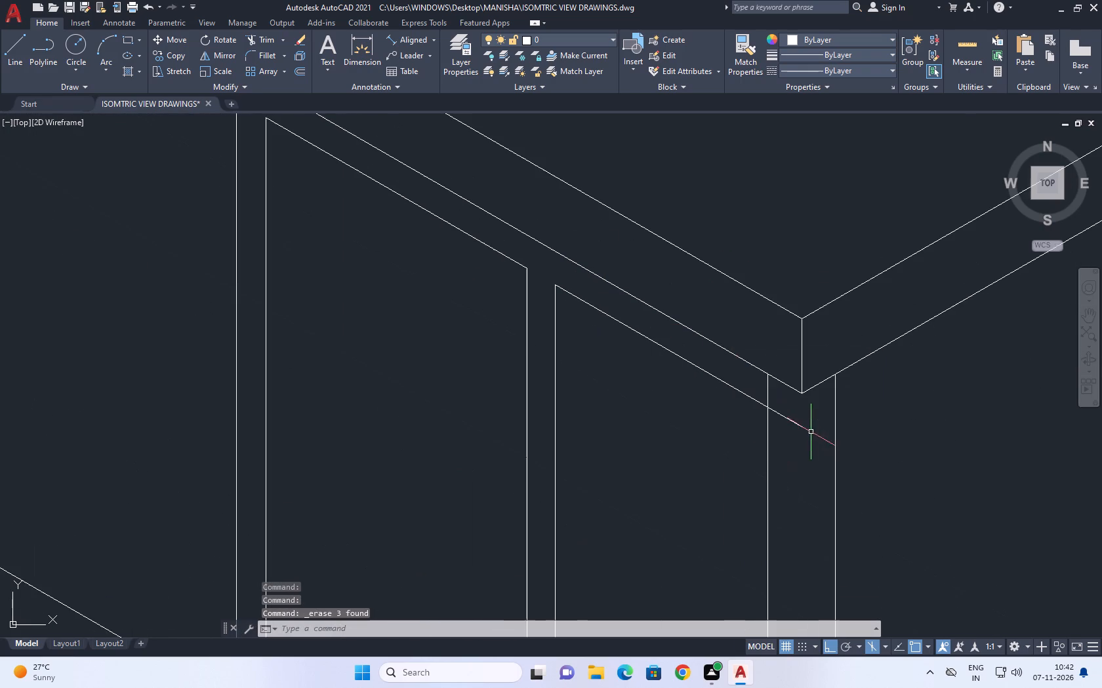
pyautogui.click(272, 38)
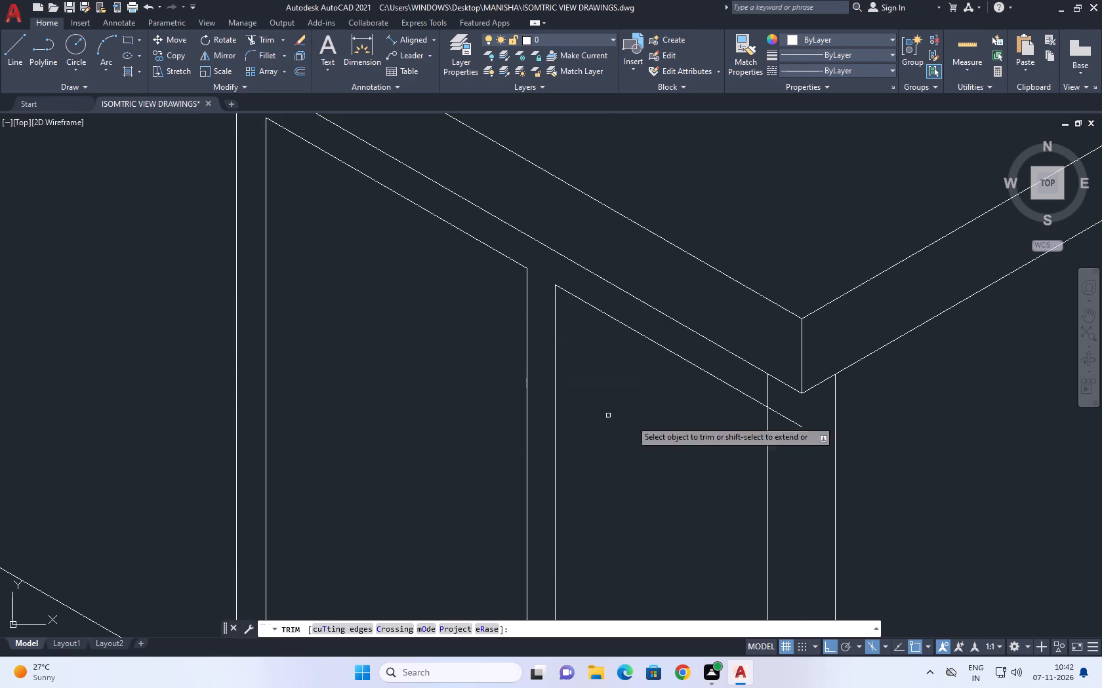
pyautogui.click(792, 422)
pyautogui.rightClick(765, 256)
pyautogui.click(798, 278)
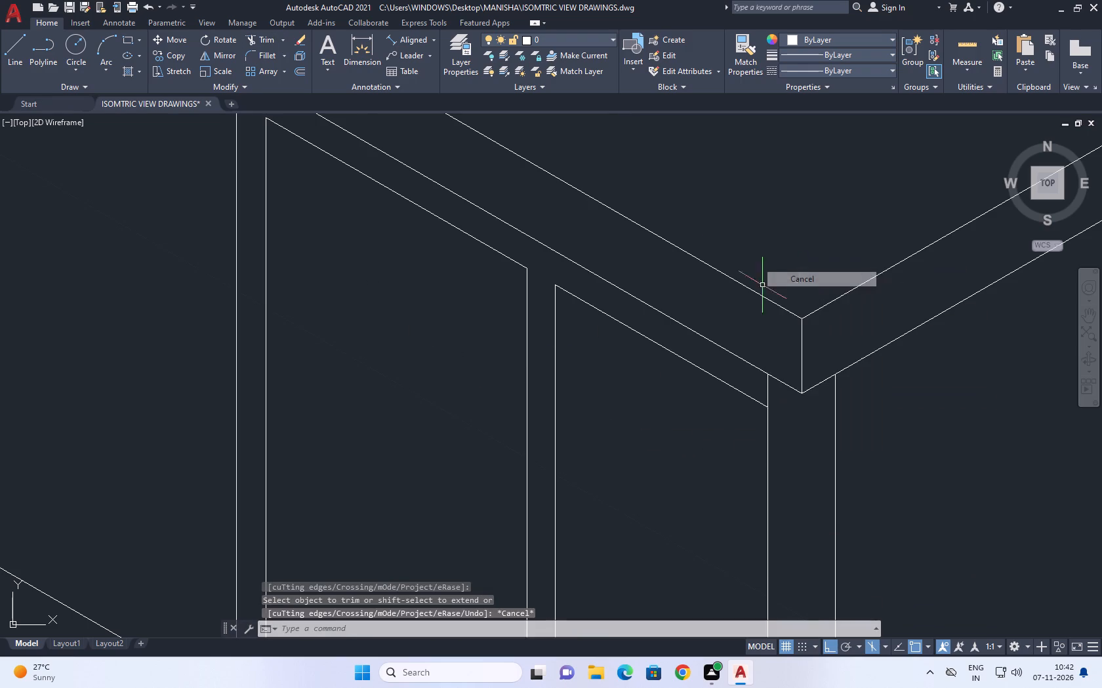
# Trim the window and pillar verticals that protrude above the roof band's lower edge near the long side wall's far end.
pyautogui.scroll(-3, 697, 259)
pyautogui.moveTo(731, 267); pyautogui.dragTo(616, 355, button='middle')
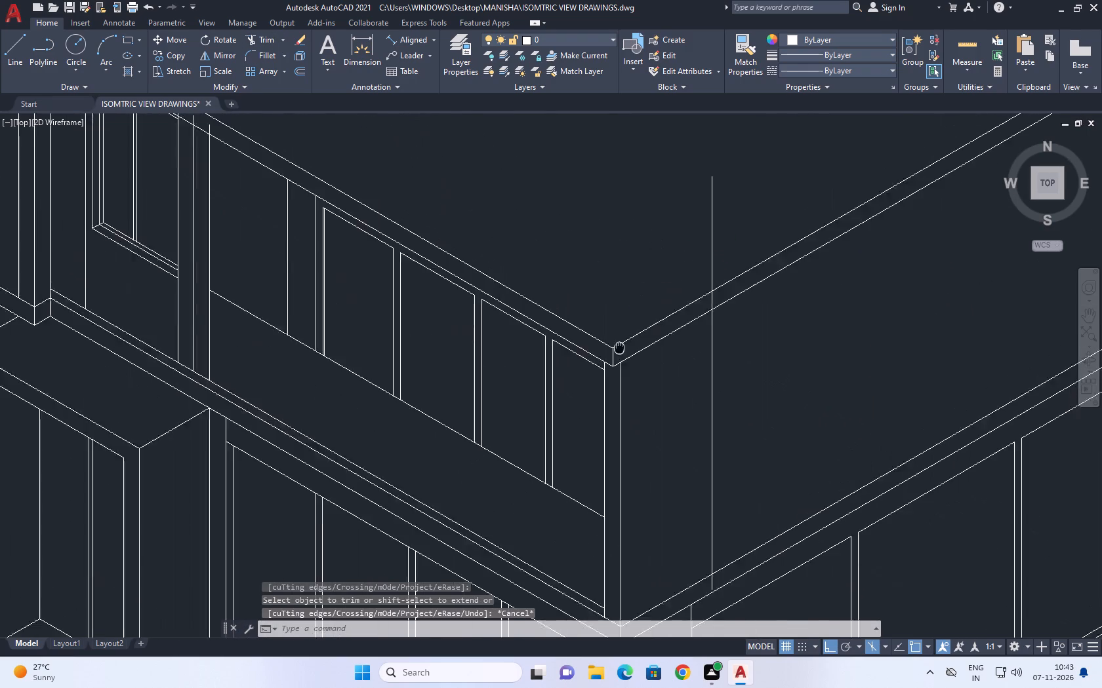
pyautogui.moveTo(616, 355); pyautogui.dragTo(613, 362, button='middle')
pyautogui.scroll(-1, 736, 387)
pyautogui.moveTo(727, 411); pyautogui.dragTo(662, 410, button='middle')
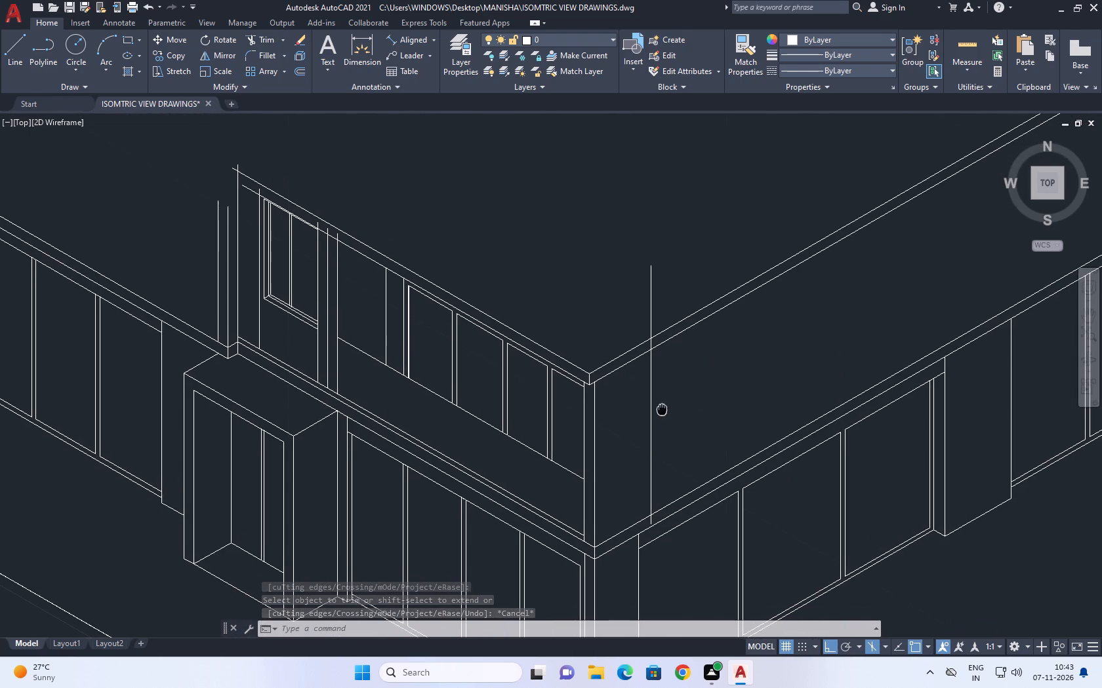
pyautogui.rightClick(436, 181)
pyautogui.click(504, 189)
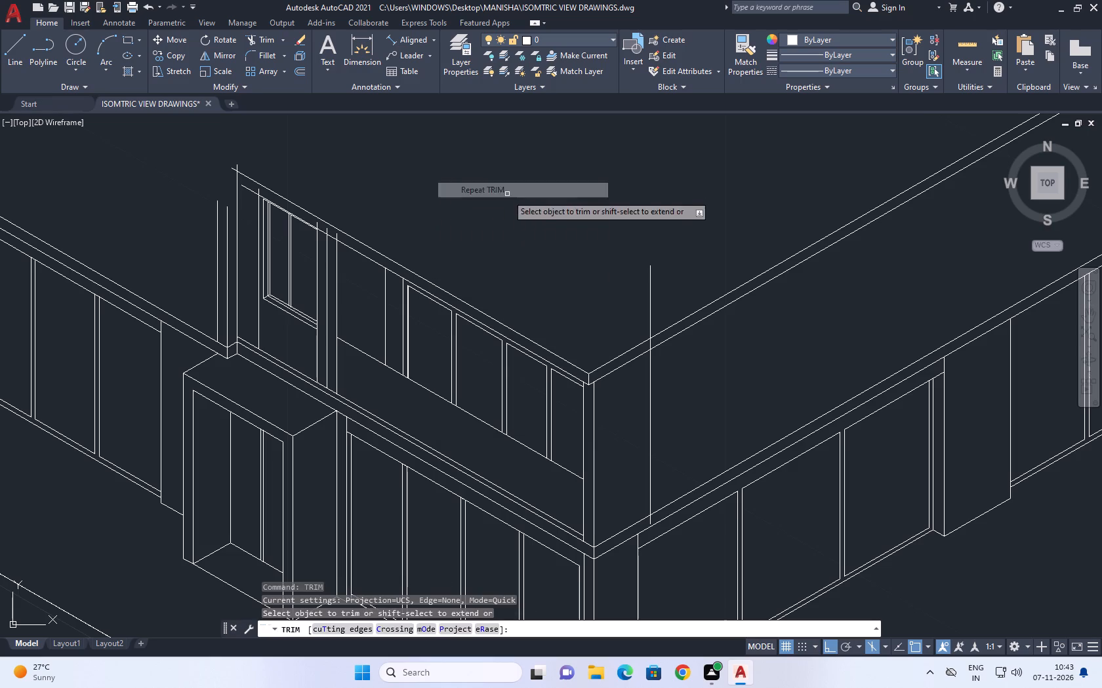
pyautogui.scroll(3, 258, 200)
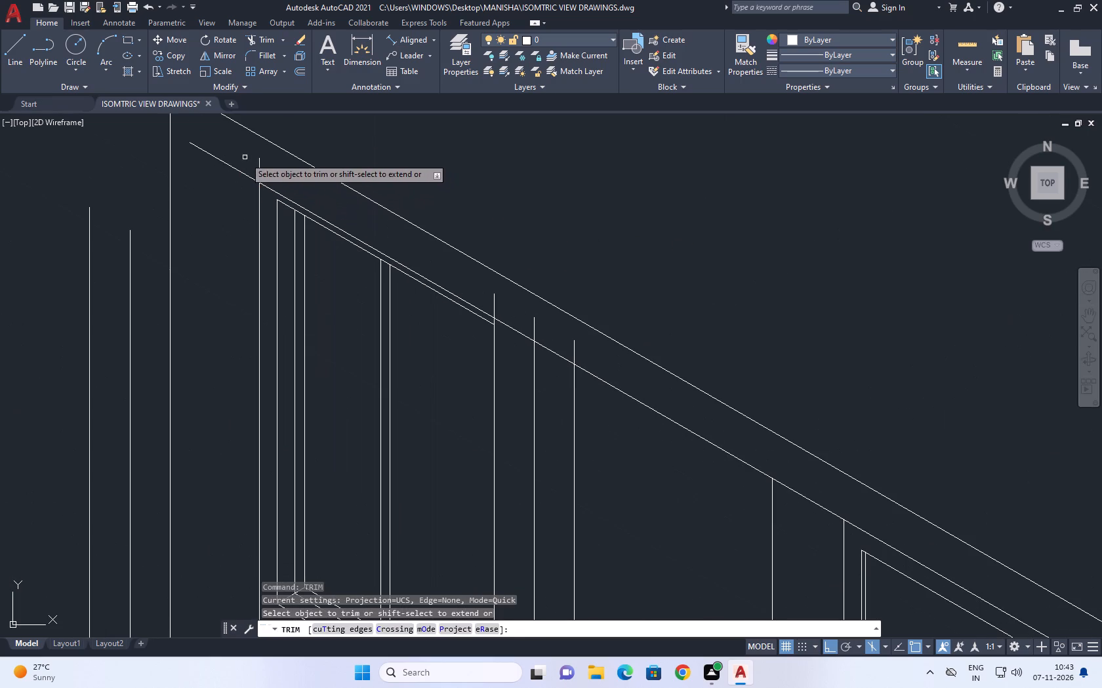
pyautogui.click(243, 157)
pyautogui.click(613, 372)
# Trim the overshooting ends of the roof band's top edge and the end vertical at their far upper corner.
pyautogui.moveTo(548, 263); pyautogui.dragTo(553, 267, button='middle')
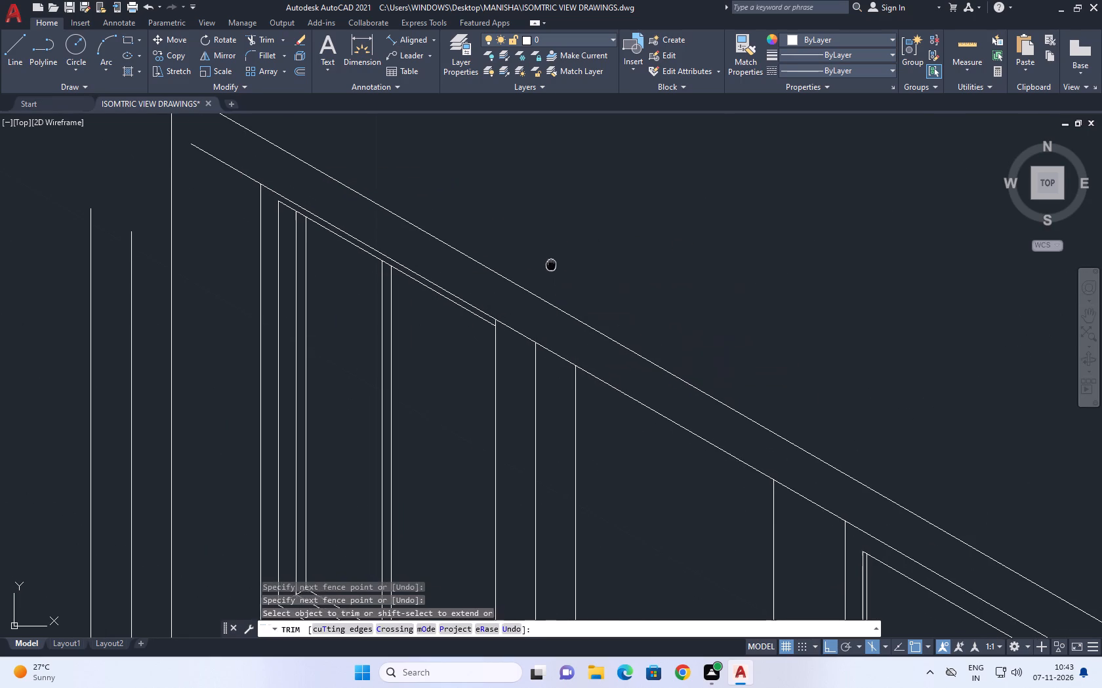
pyautogui.moveTo(553, 267); pyautogui.dragTo(592, 349, button='middle')
pyautogui.click(226, 156)
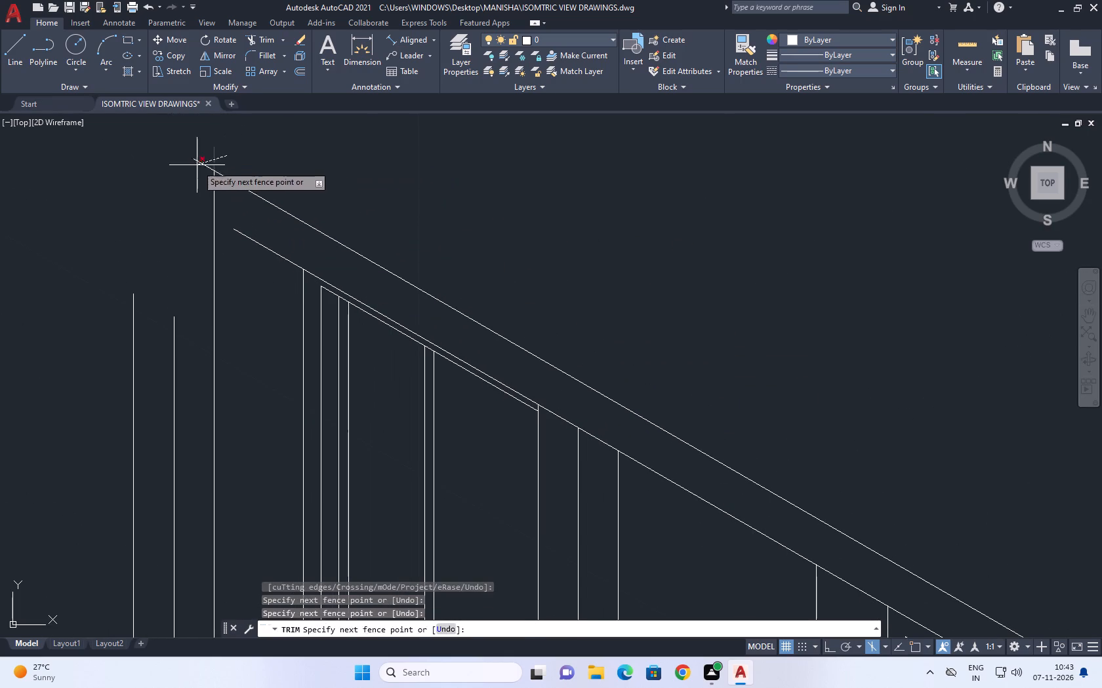
pyautogui.click(194, 172)
pyautogui.rightClick(325, 153)
pyautogui.click(372, 178)
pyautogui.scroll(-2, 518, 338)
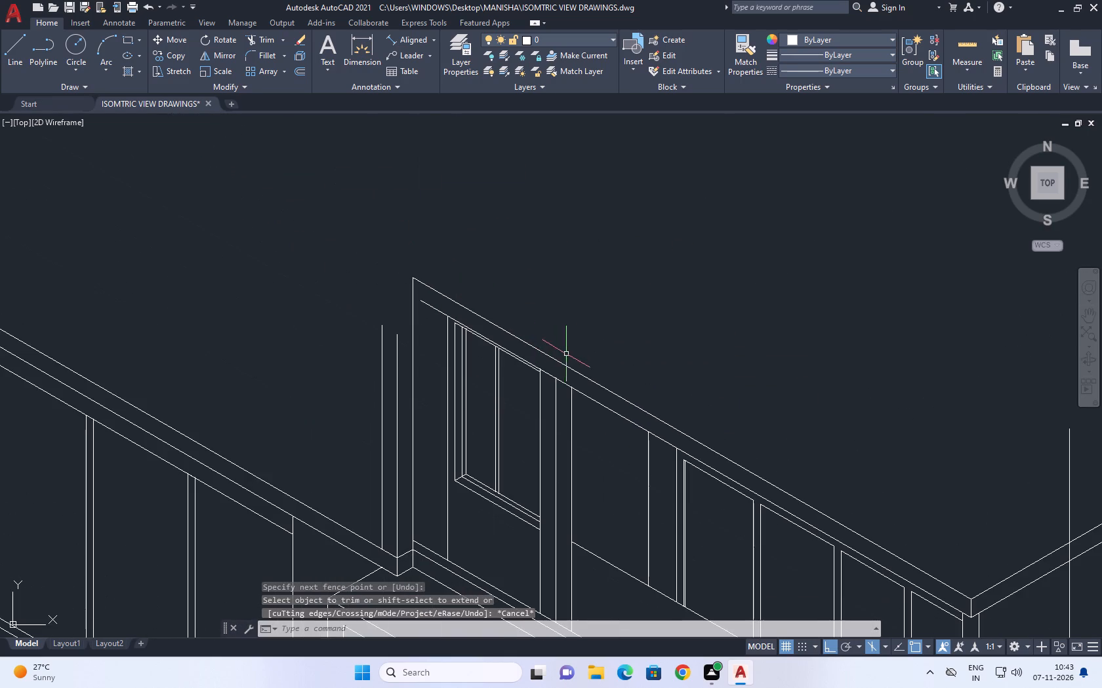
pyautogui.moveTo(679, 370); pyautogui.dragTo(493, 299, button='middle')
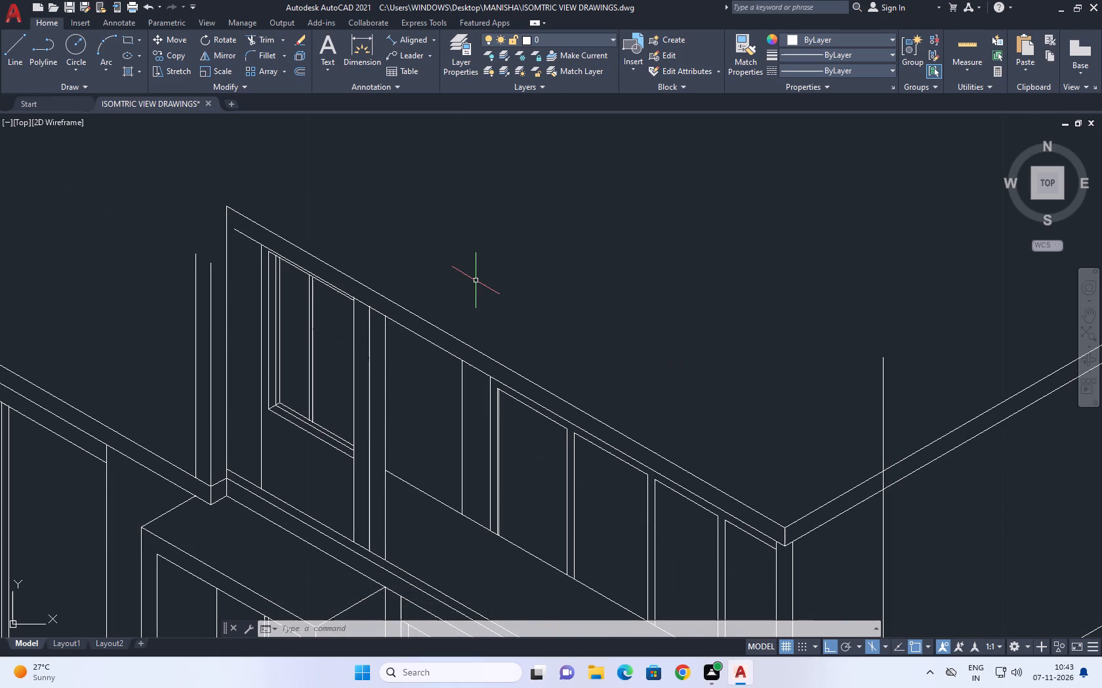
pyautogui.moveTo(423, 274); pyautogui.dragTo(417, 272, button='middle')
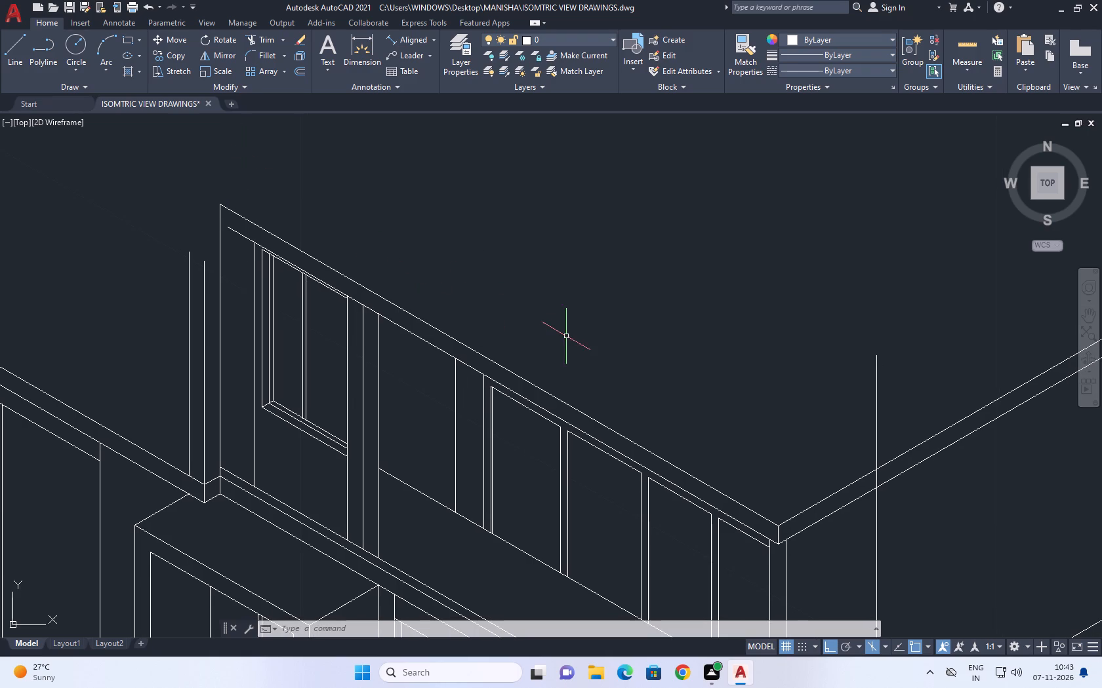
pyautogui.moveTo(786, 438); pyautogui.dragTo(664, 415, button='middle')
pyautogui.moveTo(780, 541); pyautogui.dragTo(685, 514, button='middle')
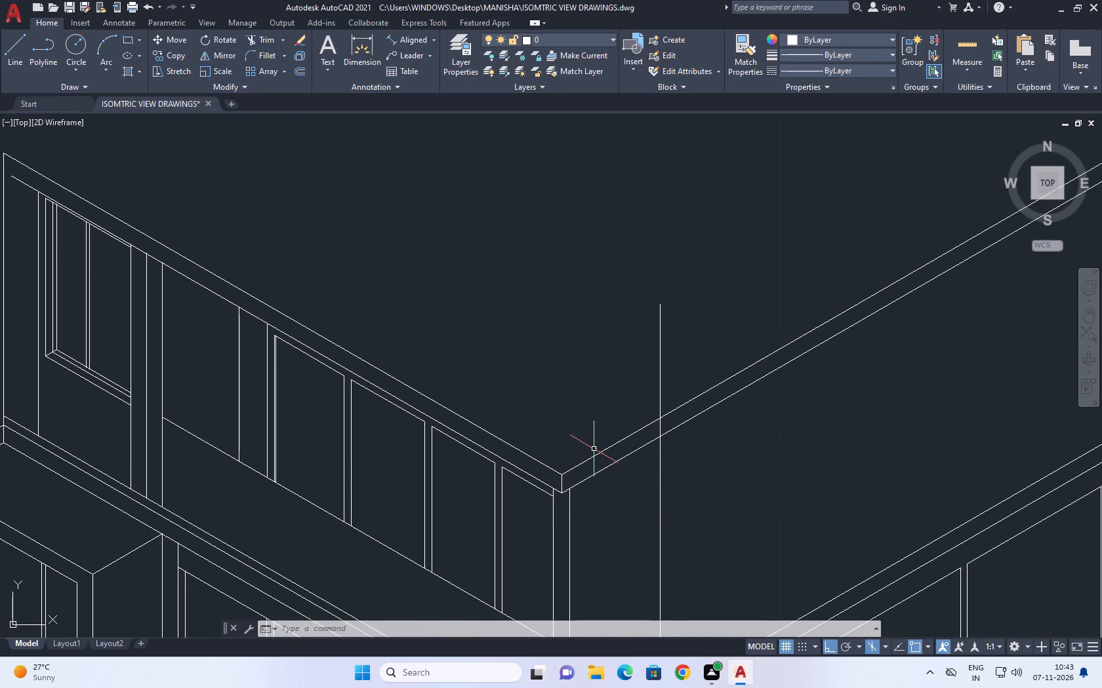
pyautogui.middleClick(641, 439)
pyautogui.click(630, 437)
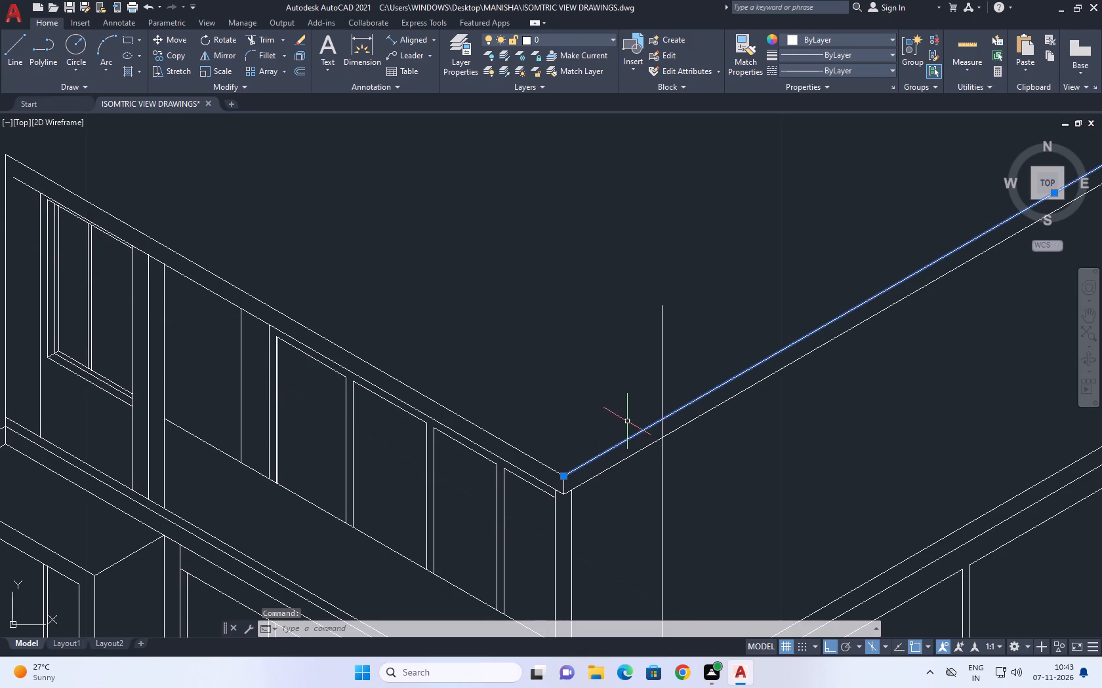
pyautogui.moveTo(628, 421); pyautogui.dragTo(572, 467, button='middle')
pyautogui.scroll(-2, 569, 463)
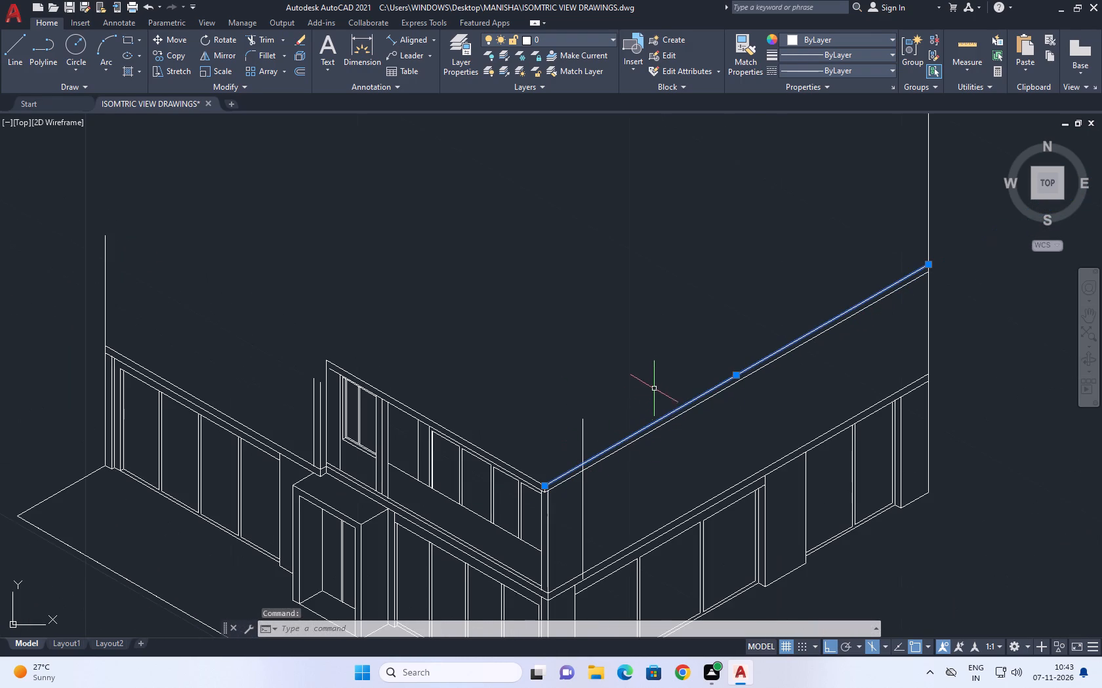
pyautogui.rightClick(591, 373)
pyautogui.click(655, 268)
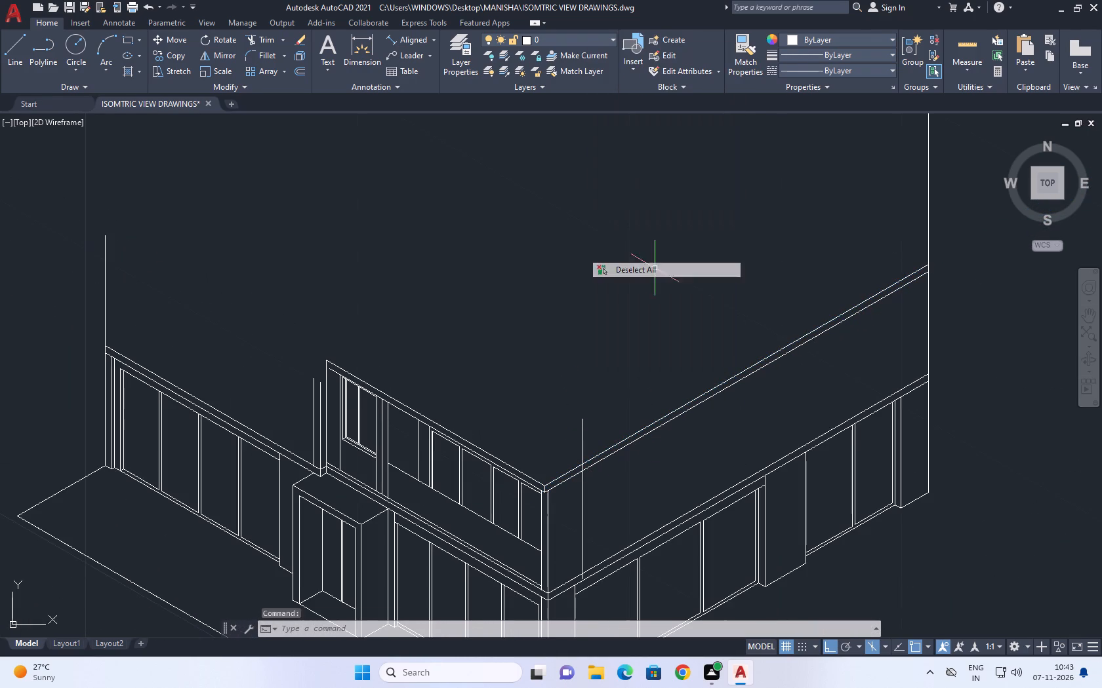
# Trim the adjoining wall's inner vertical near the corner where it projects above and through the upper roof band.
pyautogui.click(256, 42)
pyautogui.scroll(2, 605, 488)
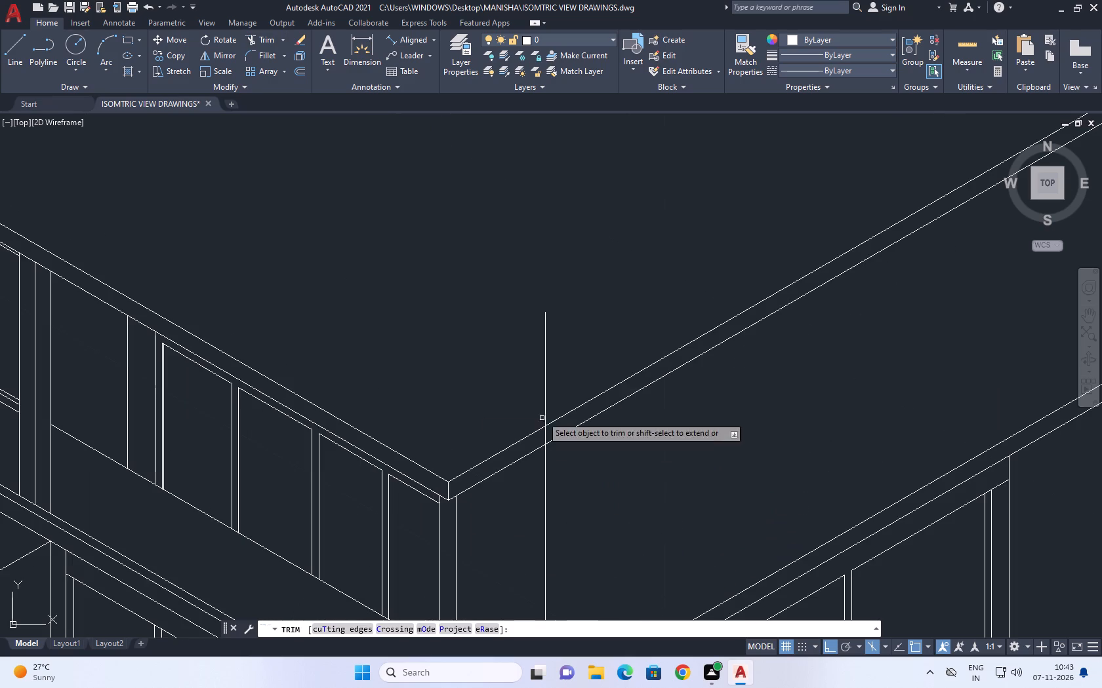
pyautogui.click(571, 373)
pyautogui.click(492, 400)
pyautogui.scroll(3, 535, 440)
pyautogui.click(554, 434)
pyautogui.click(605, 406)
pyautogui.rightClick(418, 330)
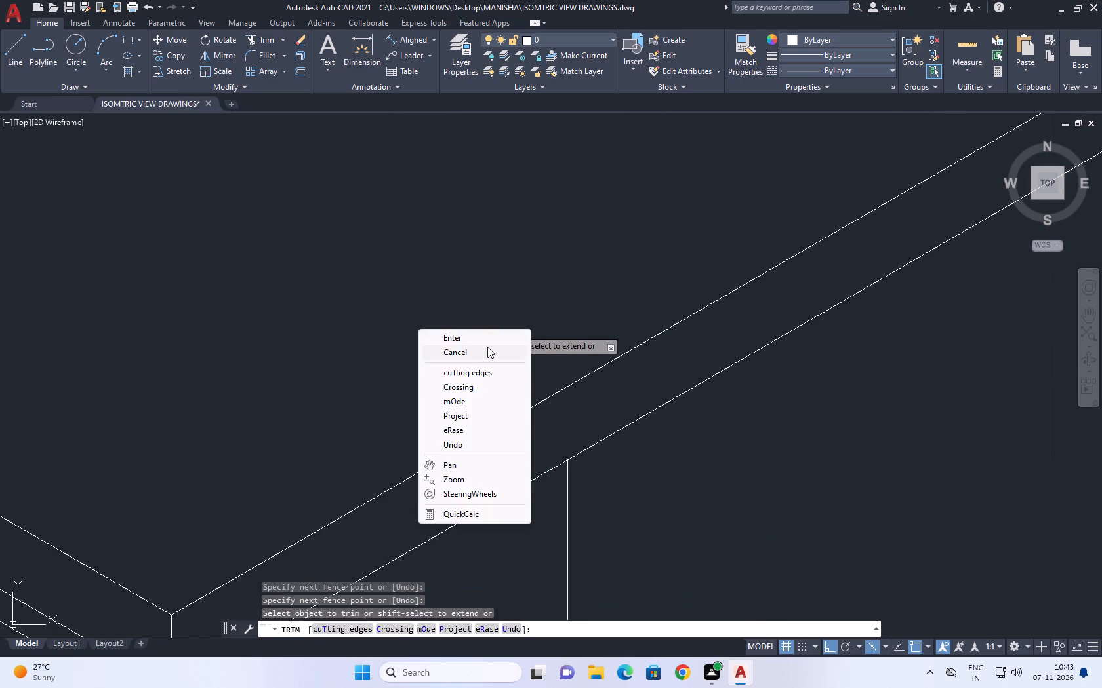
pyautogui.click(488, 346)
pyautogui.scroll(-4, 485, 346)
pyautogui.scroll(-1, 506, 440)
# Trim the lower end of the same inner vertical where it runs into the band between the two floors.
pyautogui.rightClick(521, 421)
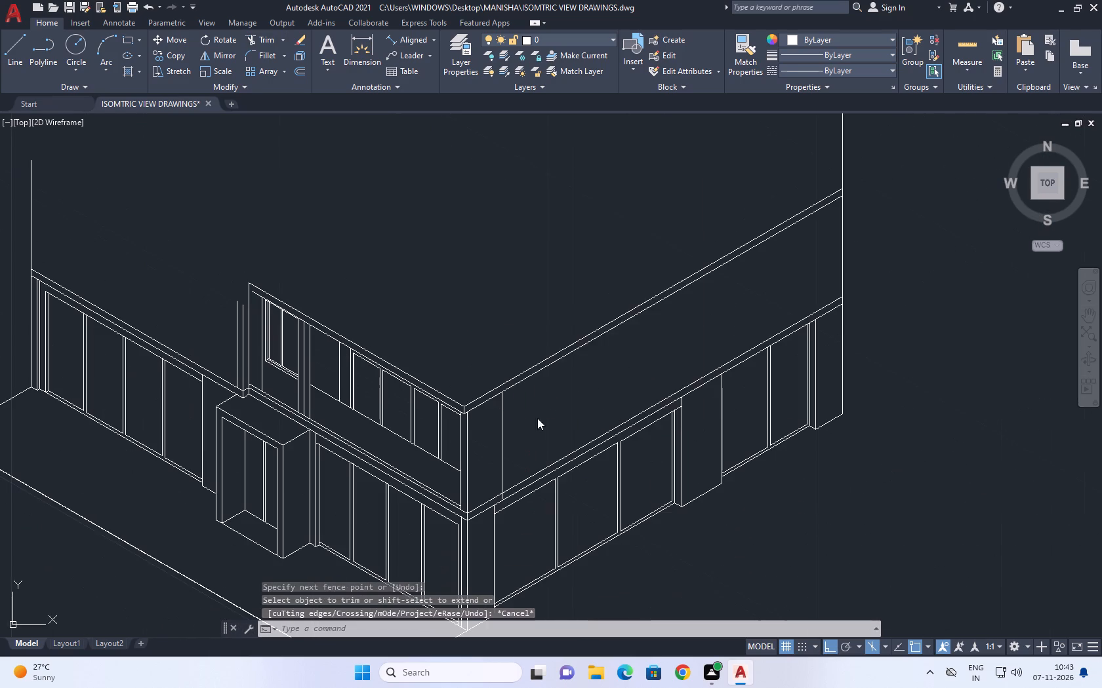
pyautogui.click(586, 178)
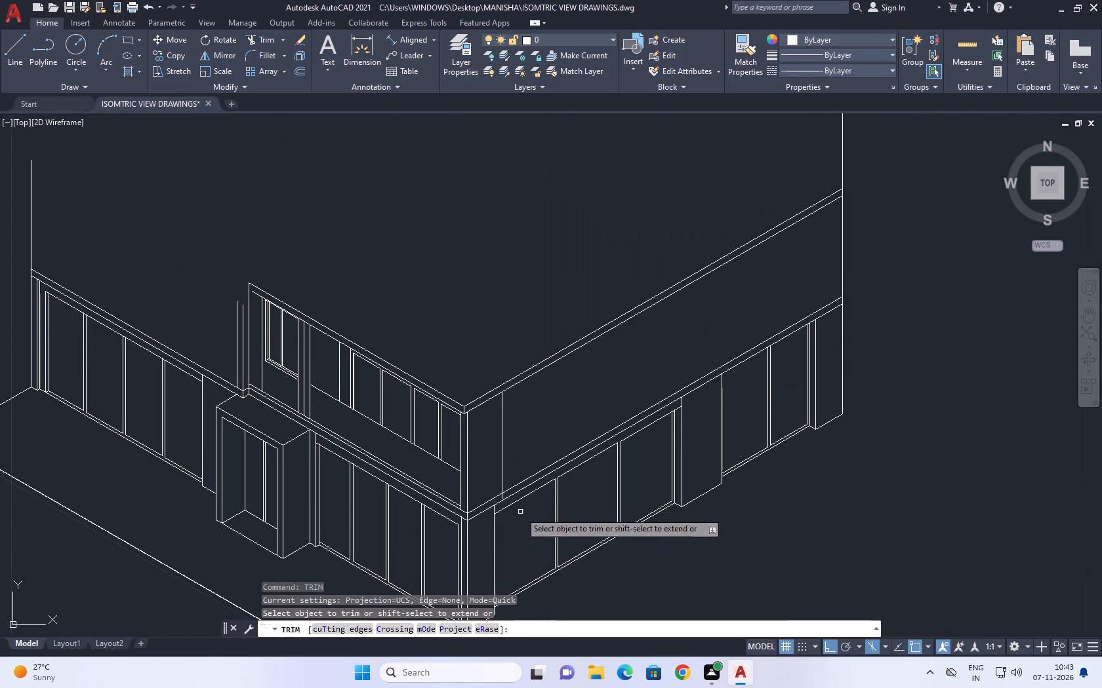
pyautogui.scroll(2, 518, 483)
pyautogui.scroll(2, 483, 524)
pyautogui.click(451, 514)
pyautogui.click(487, 493)
pyautogui.rightClick(517, 484)
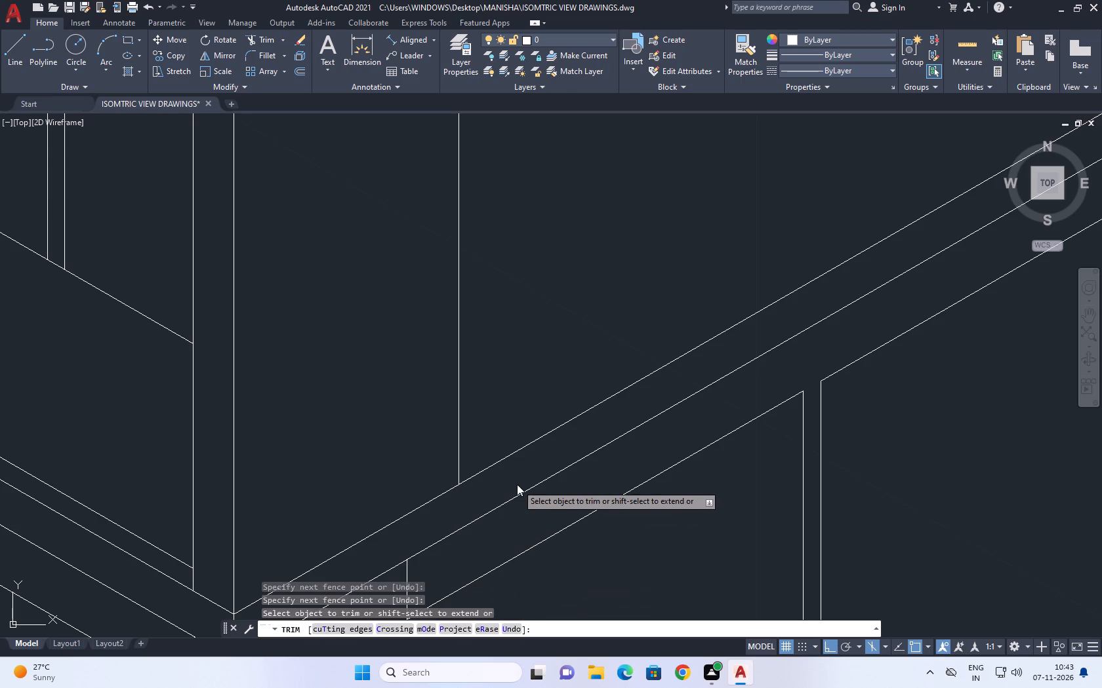
pyautogui.click(569, 303)
# Examine the upper-floor corner, its roof bands and the adjoining wall before adding the next storey.
pyautogui.scroll(-3, 557, 390)
pyautogui.moveTo(596, 352); pyautogui.dragTo(581, 394, button='middle')
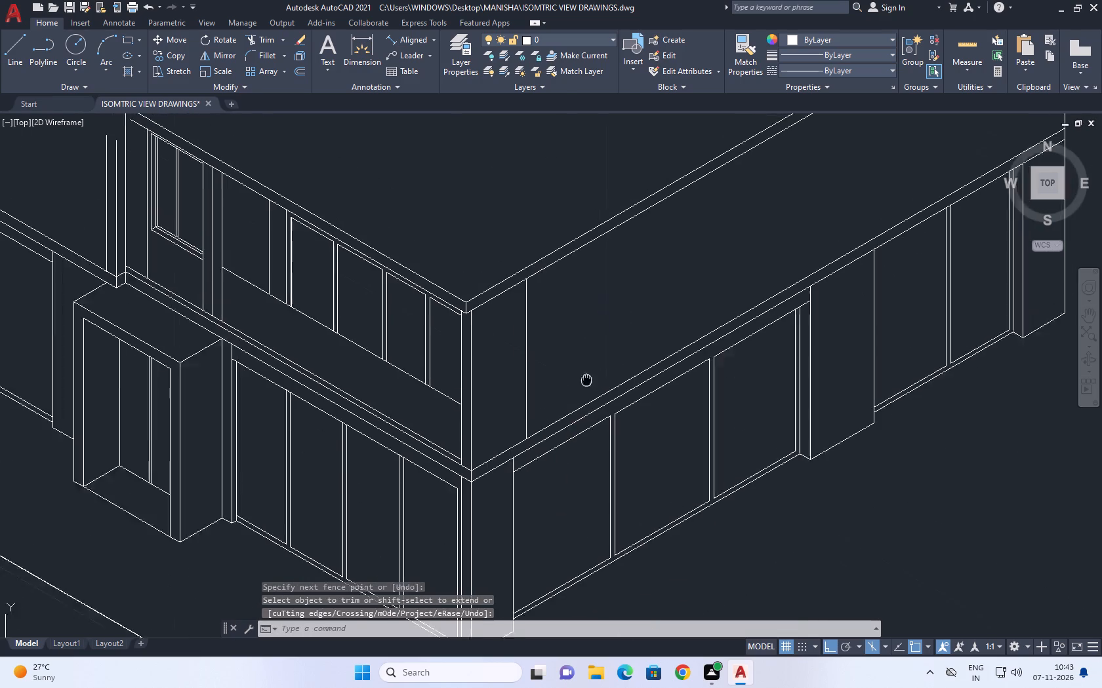
pyautogui.moveTo(581, 394); pyautogui.dragTo(502, 512, button='middle')
pyautogui.scroll(-1, 504, 508)
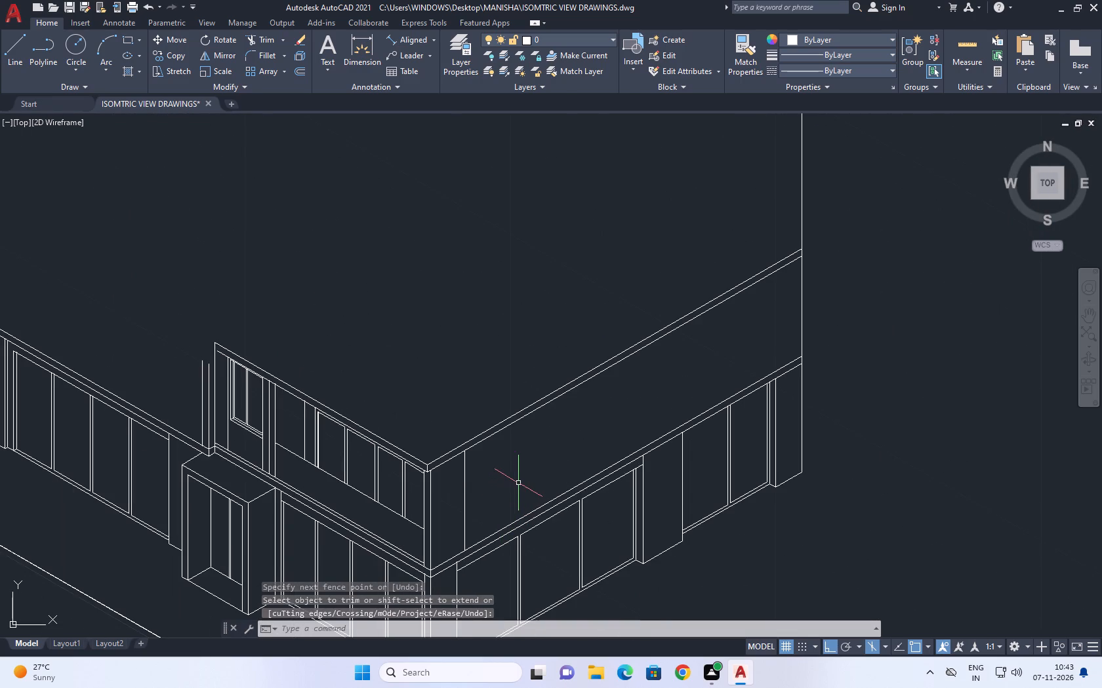
pyautogui.moveTo(495, 546); pyautogui.dragTo(504, 546, button='middle')
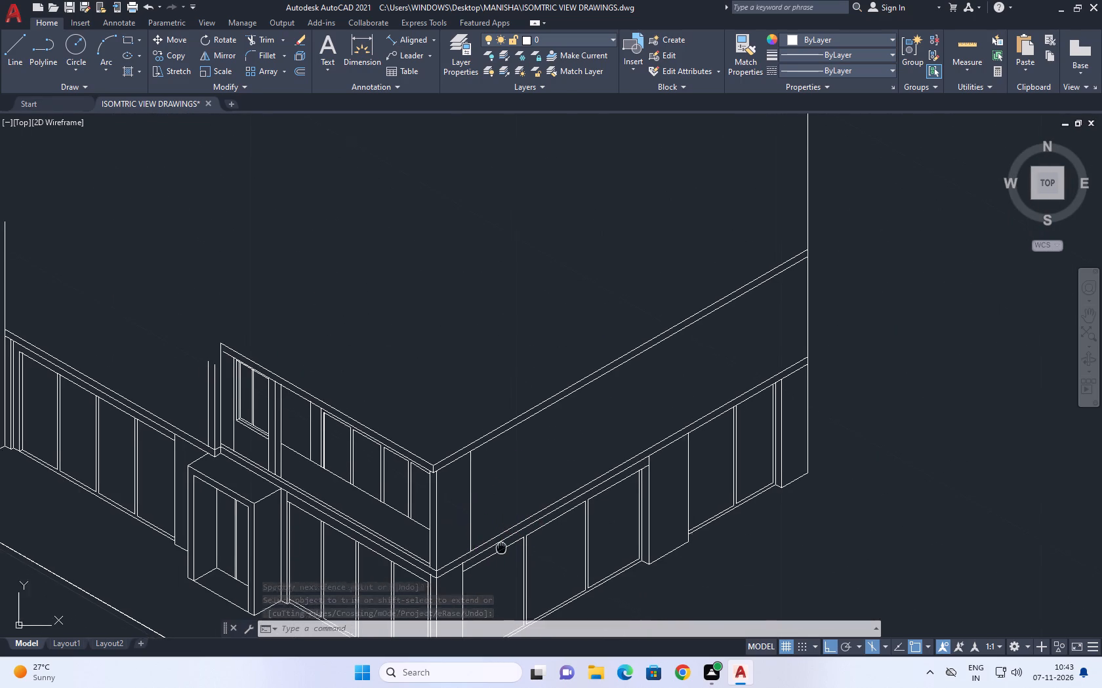
pyautogui.moveTo(504, 546); pyautogui.dragTo(524, 541, button='middle')
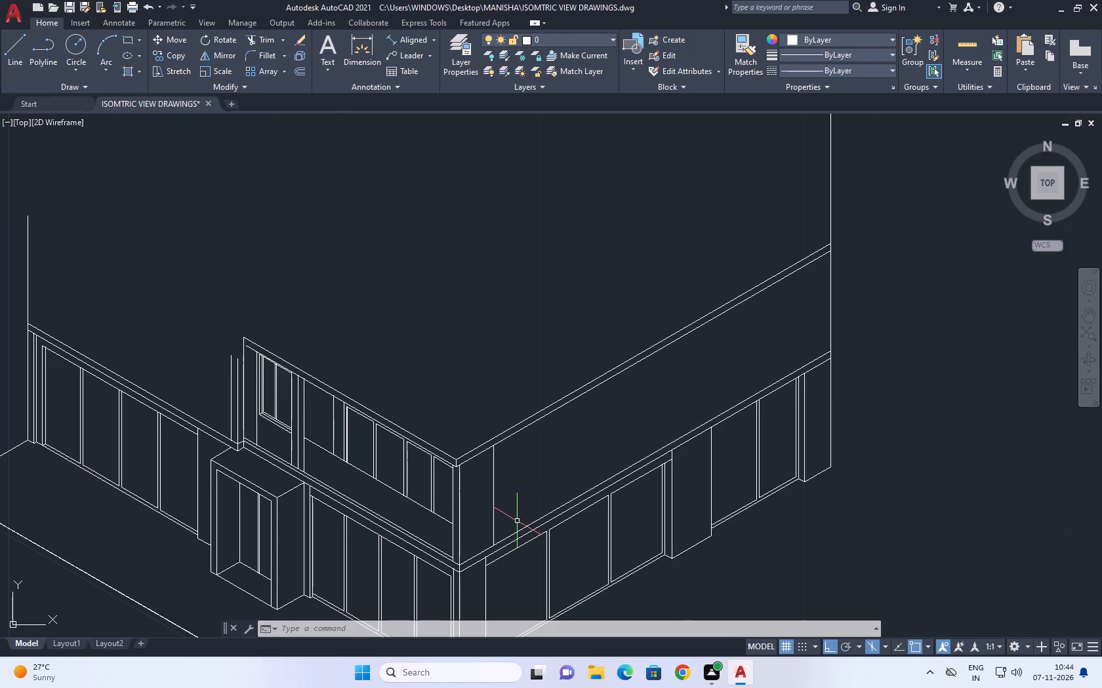
pyautogui.scroll(2, 445, 568)
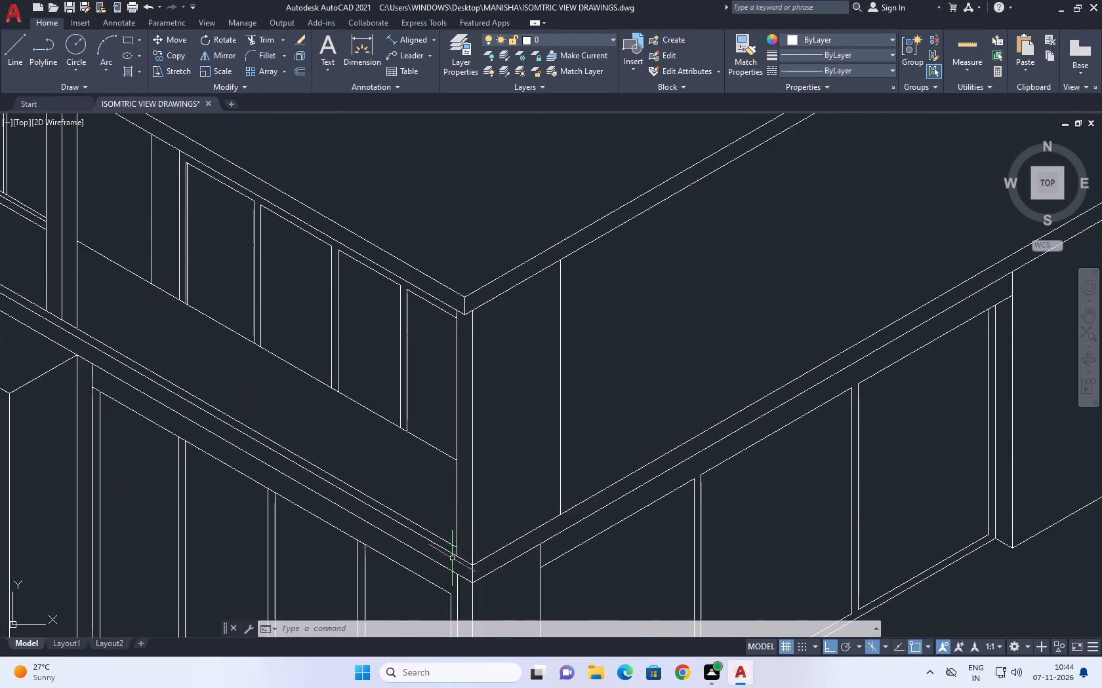
pyautogui.moveTo(554, 397); pyautogui.dragTo(557, 399, button='middle')
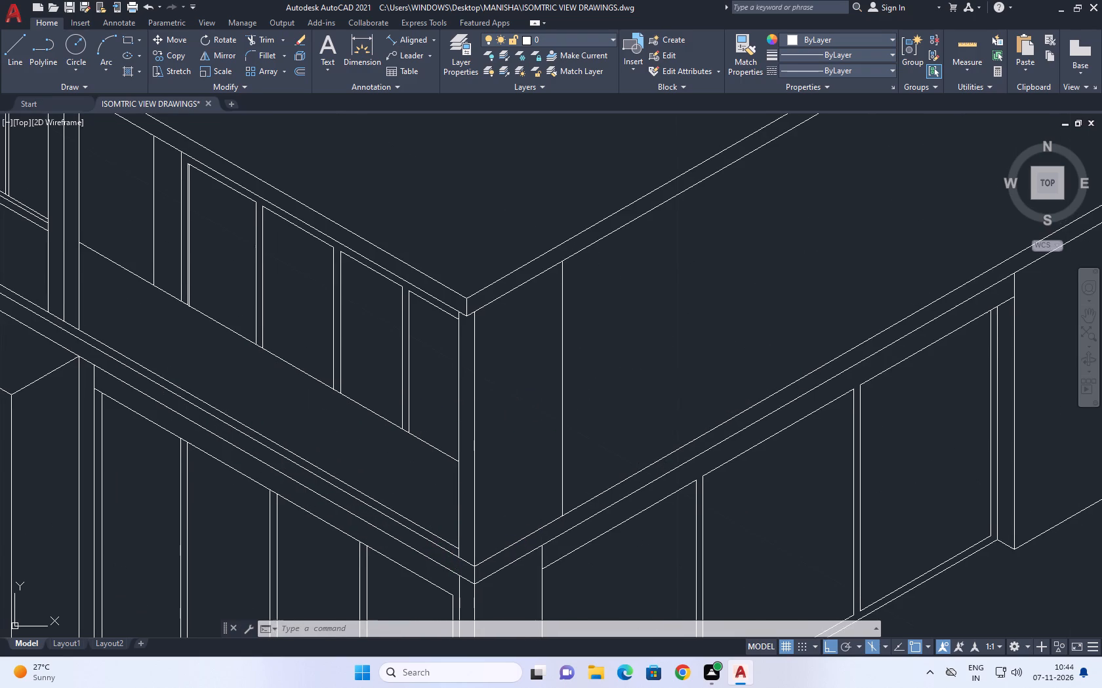
pyautogui.moveTo(557, 399); pyautogui.dragTo(541, 441, button='middle')
pyautogui.moveTo(550, 398); pyautogui.dragTo(523, 510, button='middle')
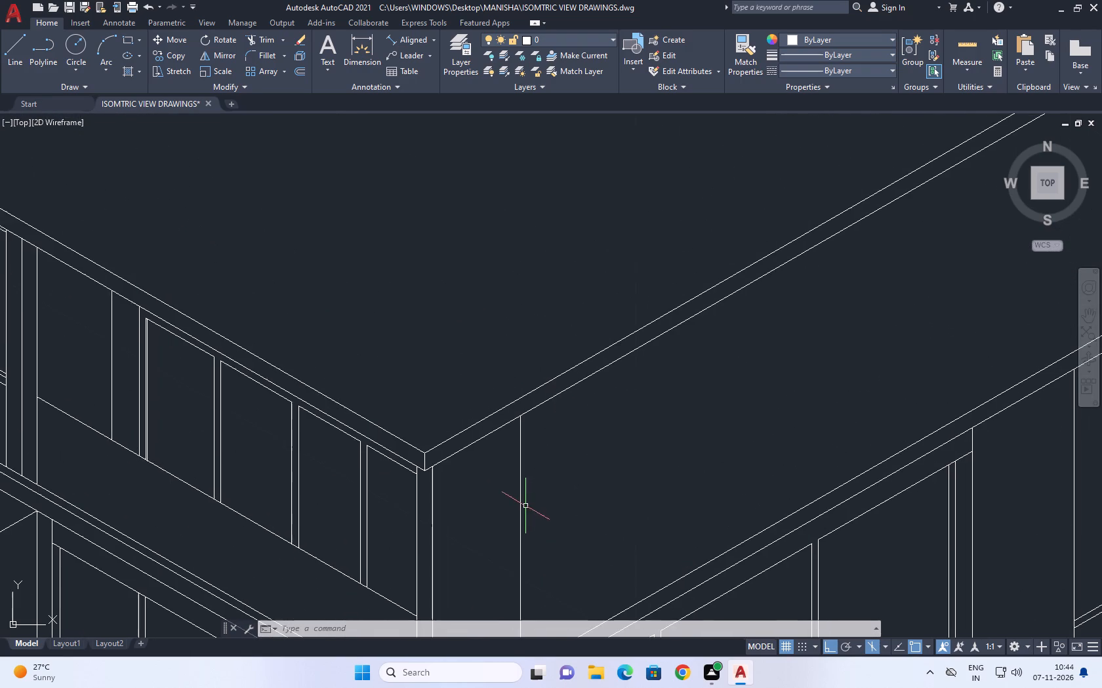
pyautogui.moveTo(491, 510); pyautogui.dragTo(531, 394, button='middle')
pyautogui.scroll(-1, 424, 548)
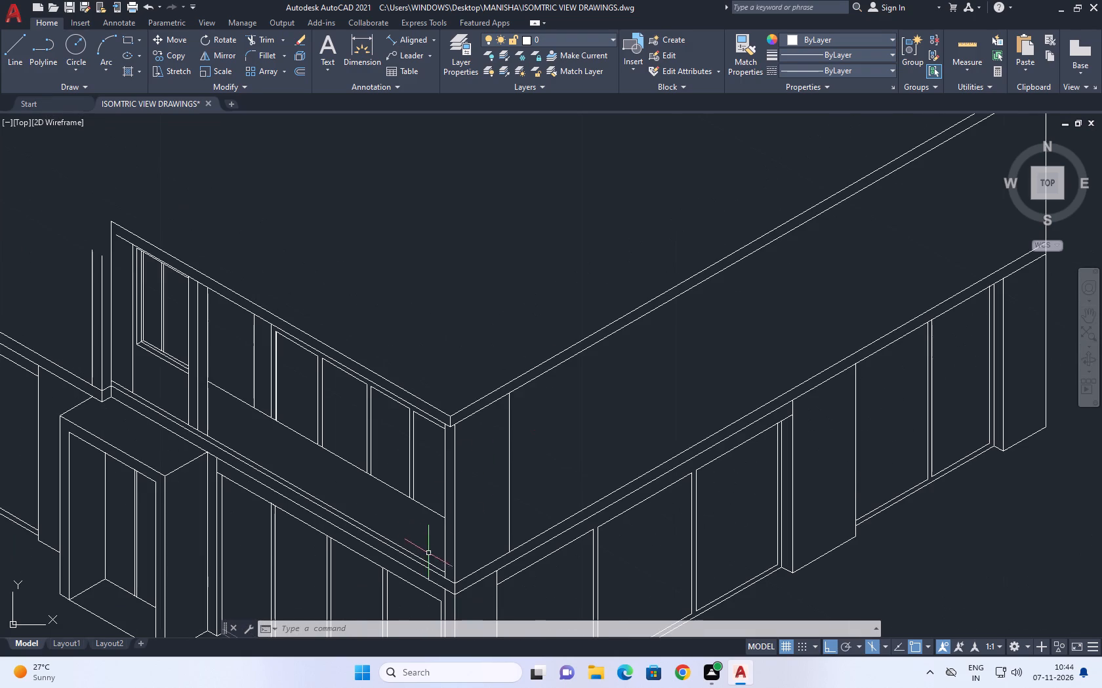
pyautogui.moveTo(436, 411); pyautogui.dragTo(505, 393, button='middle')
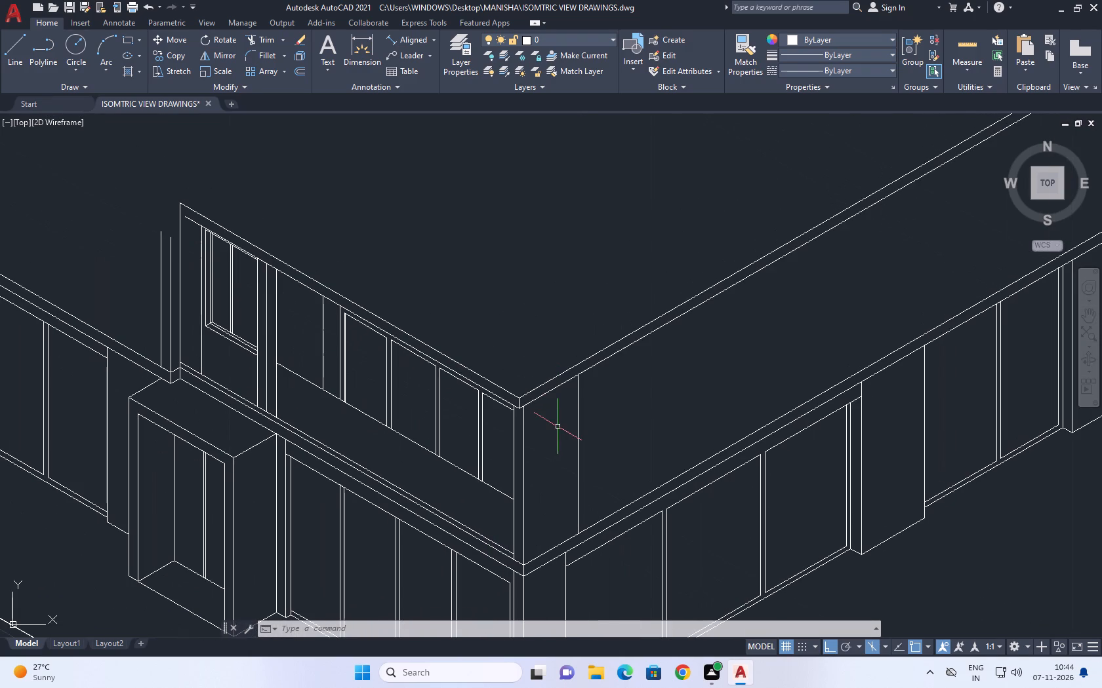
# Draw a vertical line 3.5 units up from the adjoining wall's roof band top edge, close to the building corner.
pyautogui.scroll(1, 531, 406)
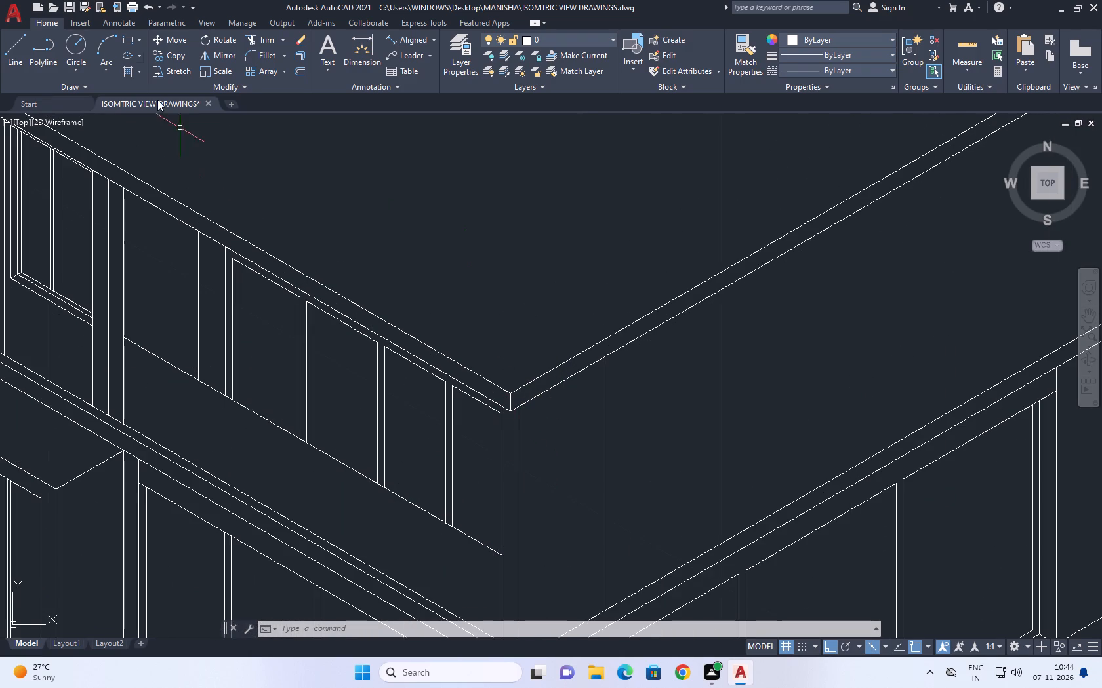
pyautogui.click(24, 42)
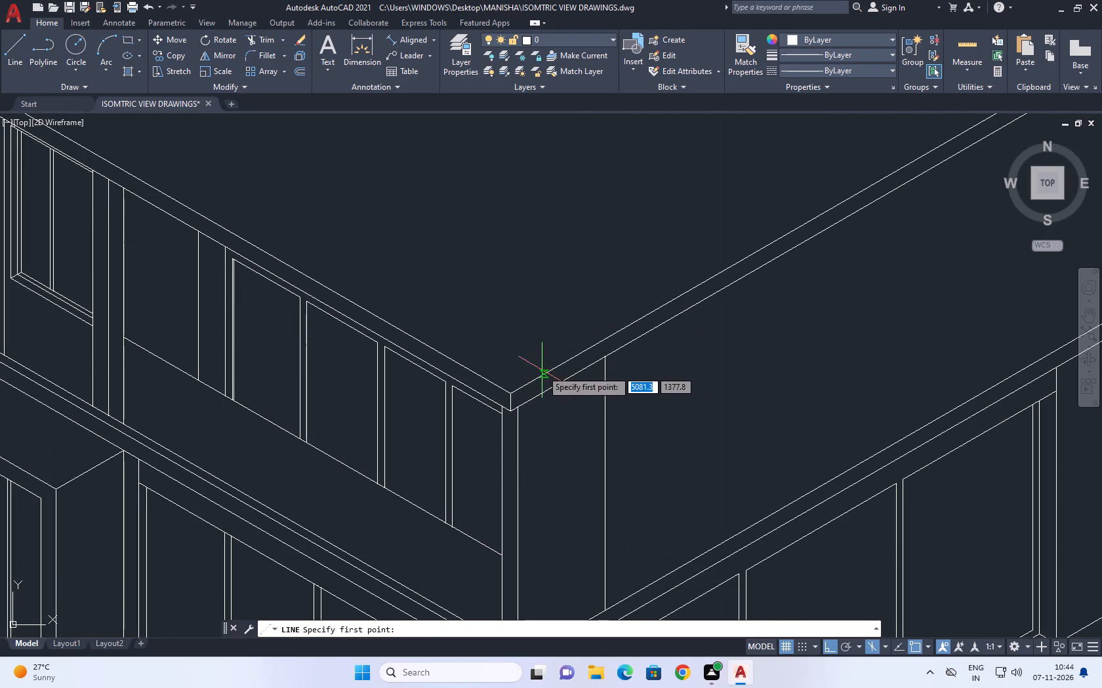
pyautogui.click(548, 375)
pyautogui.moveTo(528, 208); pyautogui.dragTo(547, 383, button='middle')
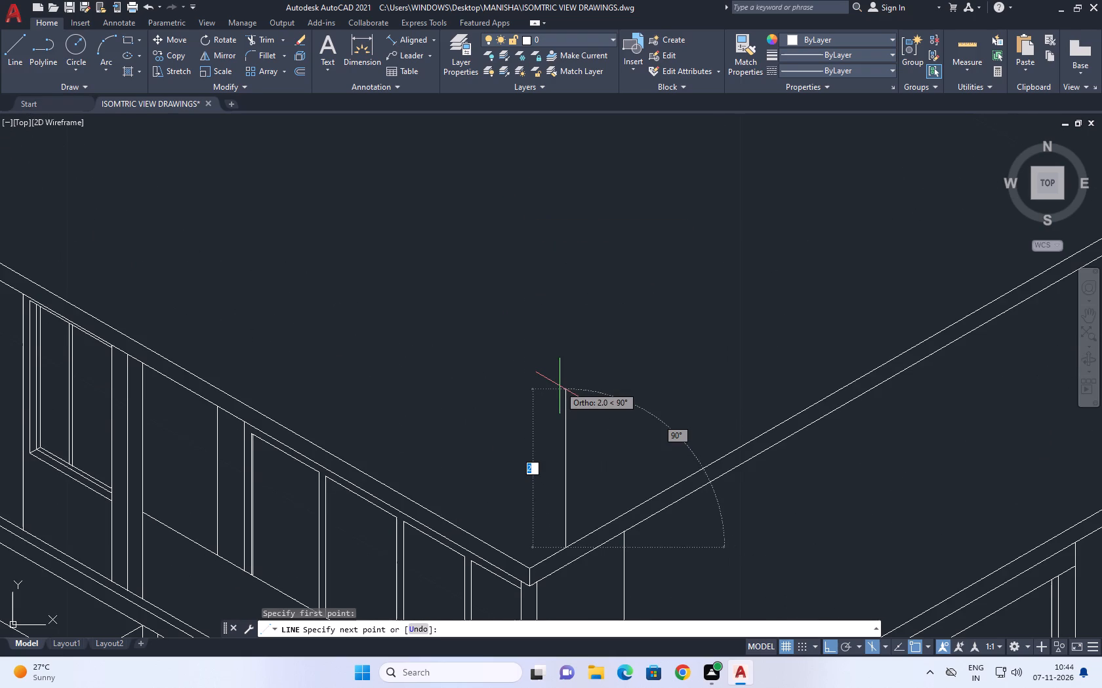
pyautogui.write('3.5')
pyautogui.press('Return')
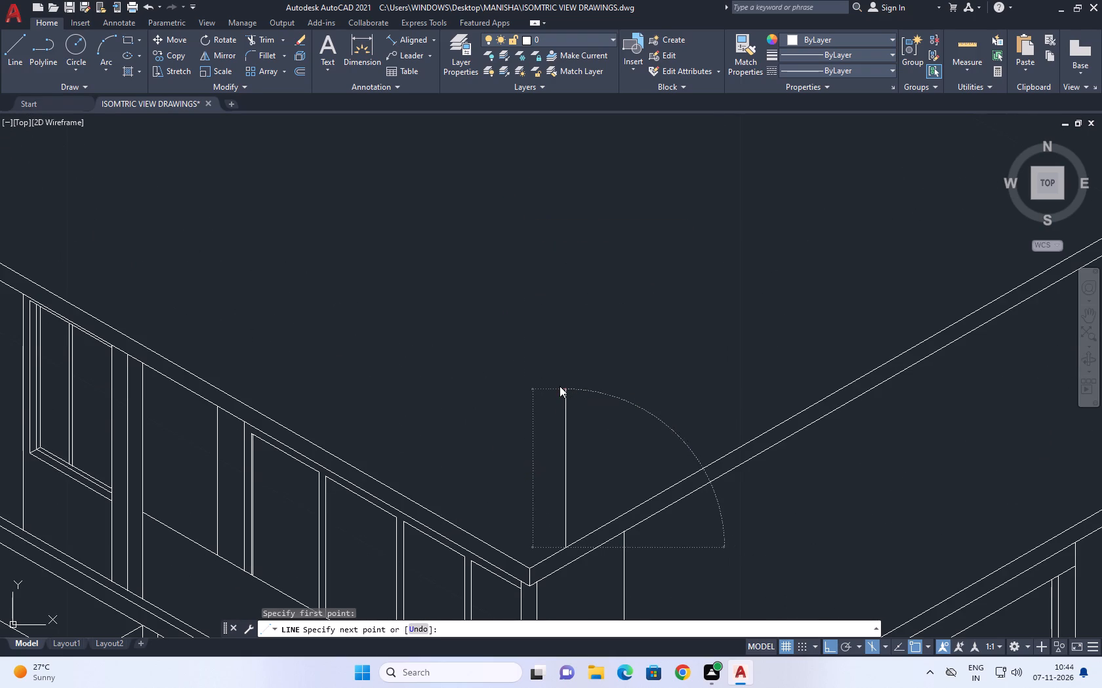
# Continue the line from the vertical's top at 30°, parallel to the adjoining wall's roof band, past the far end vertical.
pyautogui.scroll(-1, 707, 296)
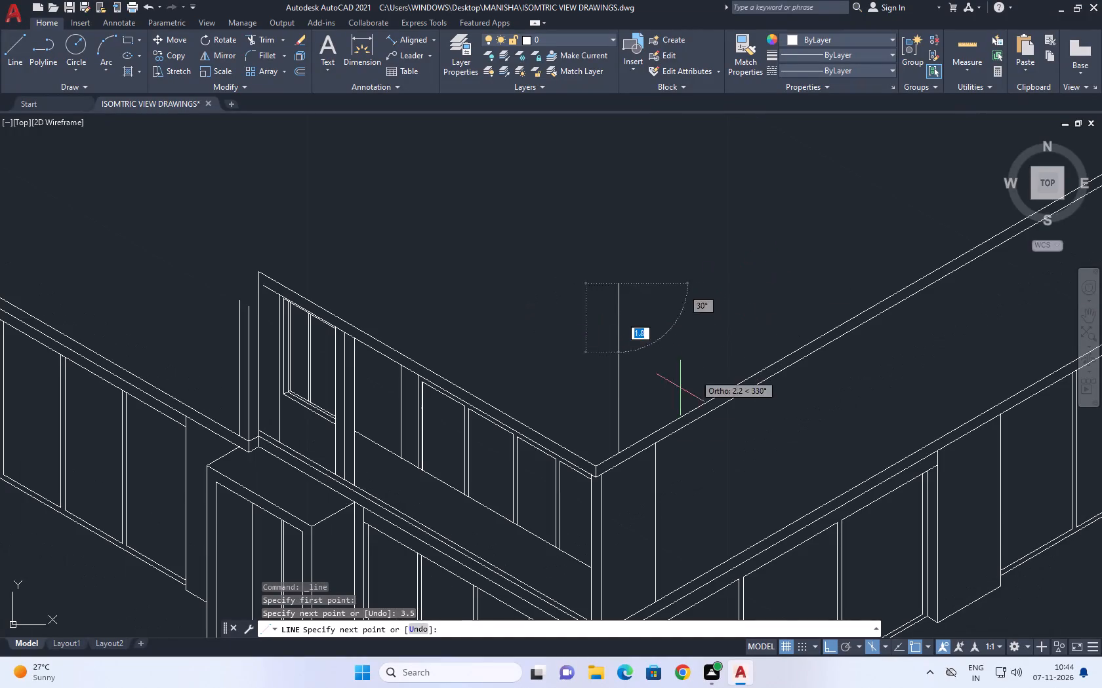
pyautogui.scroll(-1, 647, 372)
pyautogui.moveTo(647, 372); pyautogui.dragTo(573, 512, button='middle')
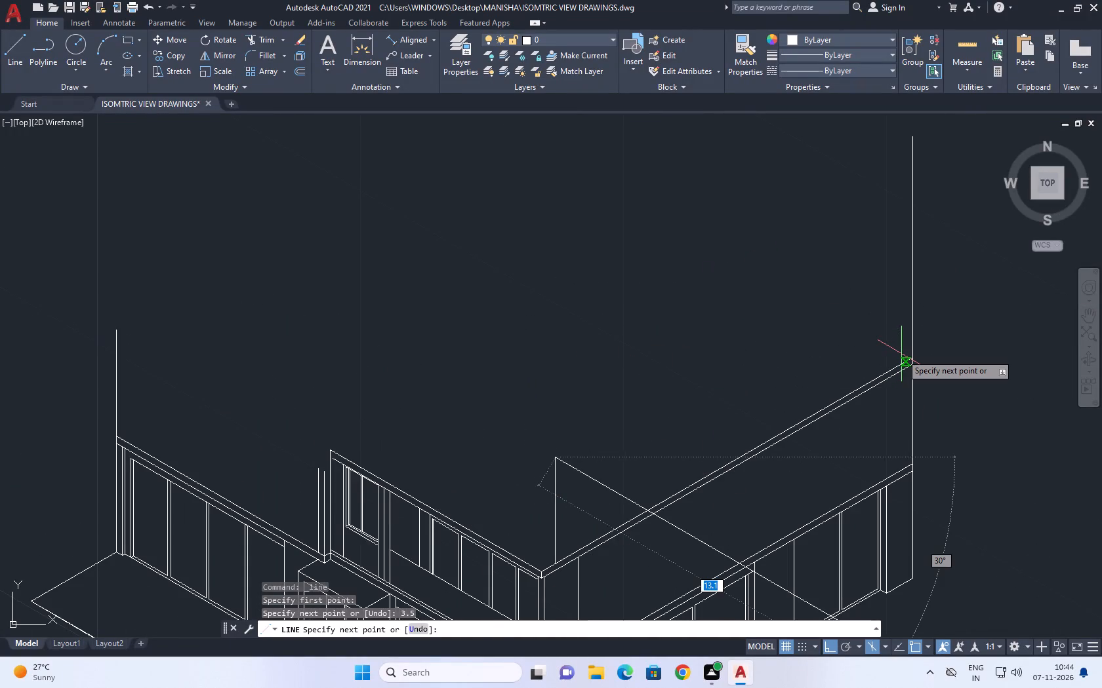
pyautogui.press('F5')
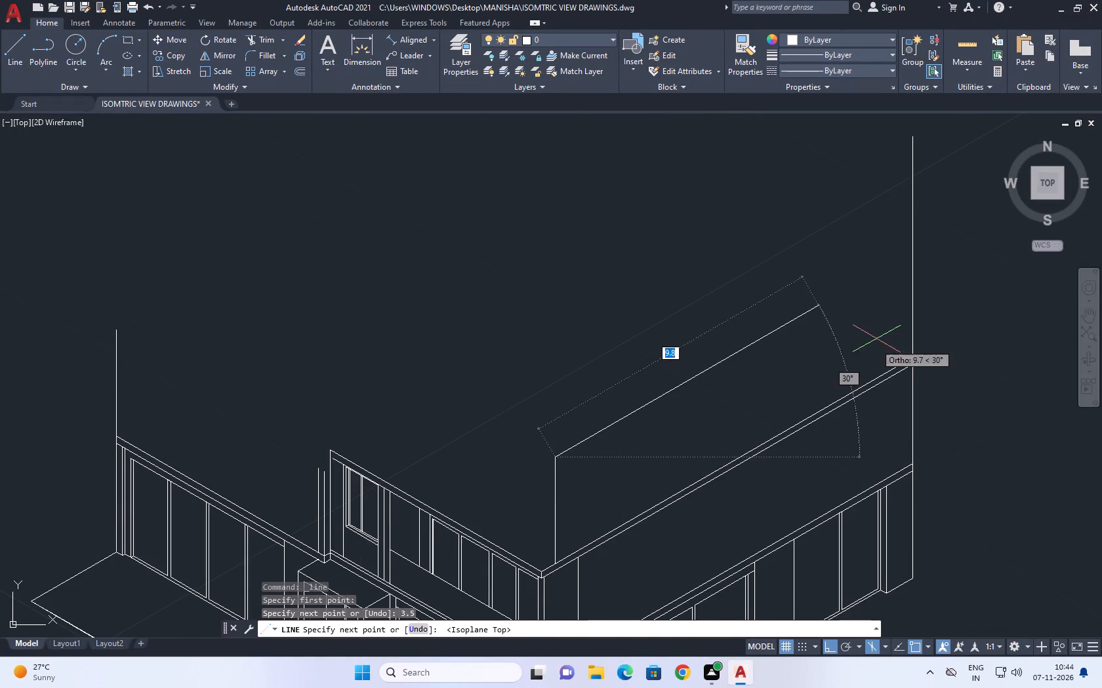
pyautogui.moveTo(899, 315); pyautogui.dragTo(700, 411, button='middle')
pyautogui.click(786, 358)
pyautogui.rightClick(811, 320)
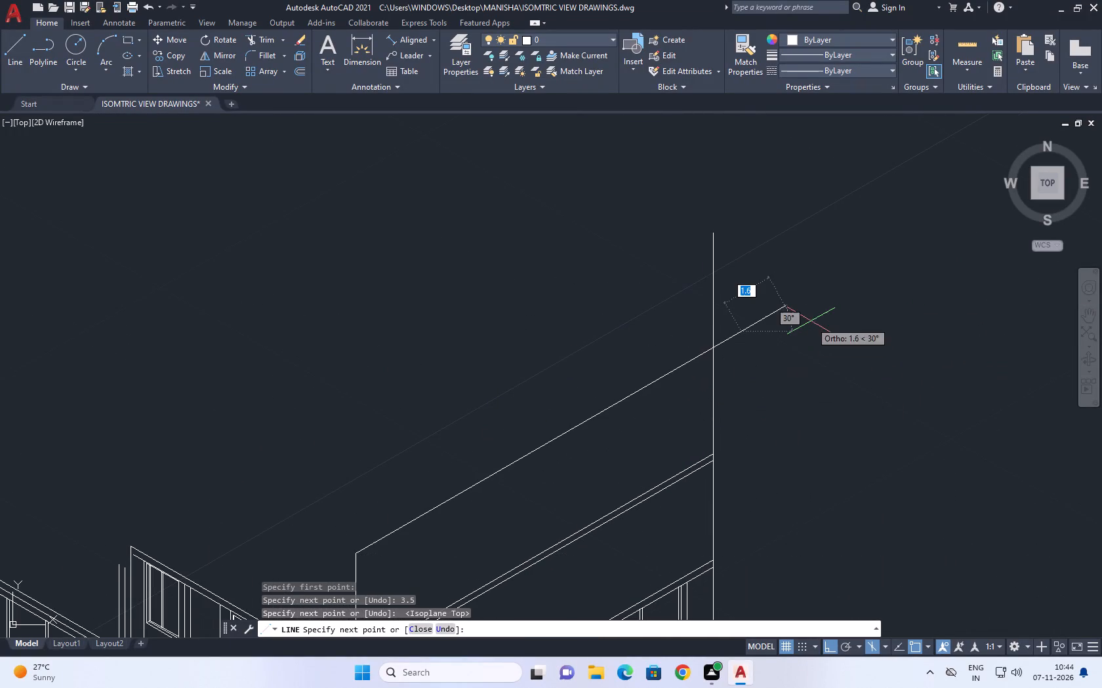
pyautogui.click(830, 347)
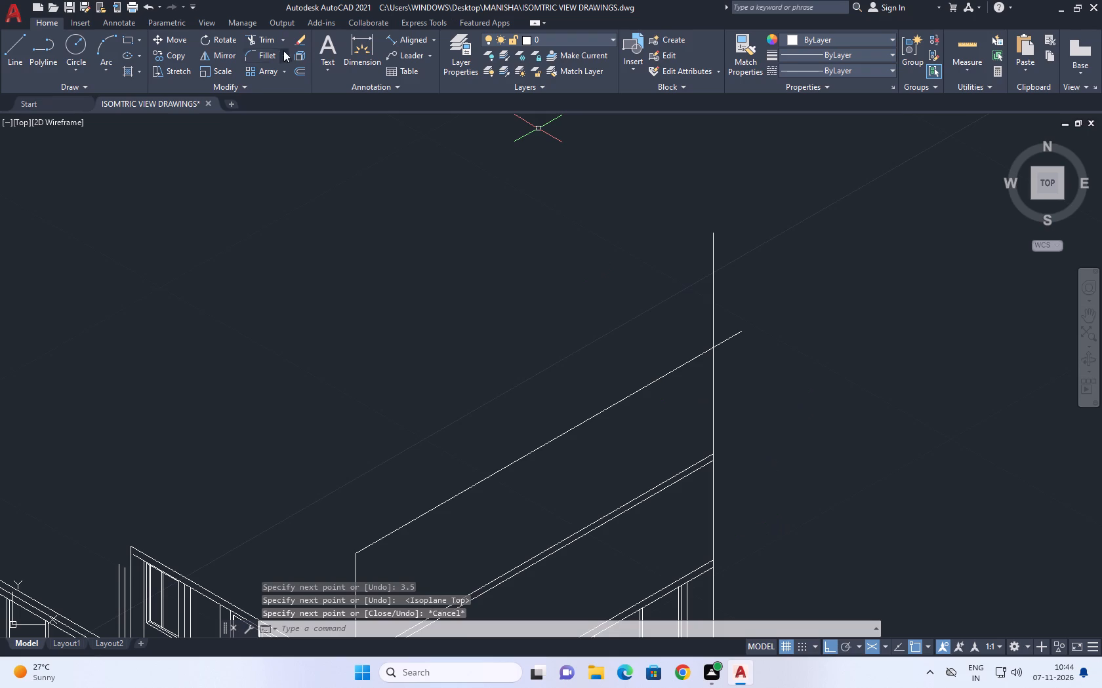
# Trim the overshooting ends of the new top line and the far end vertical at their upper corner.
pyautogui.click(268, 43)
pyautogui.click(703, 285)
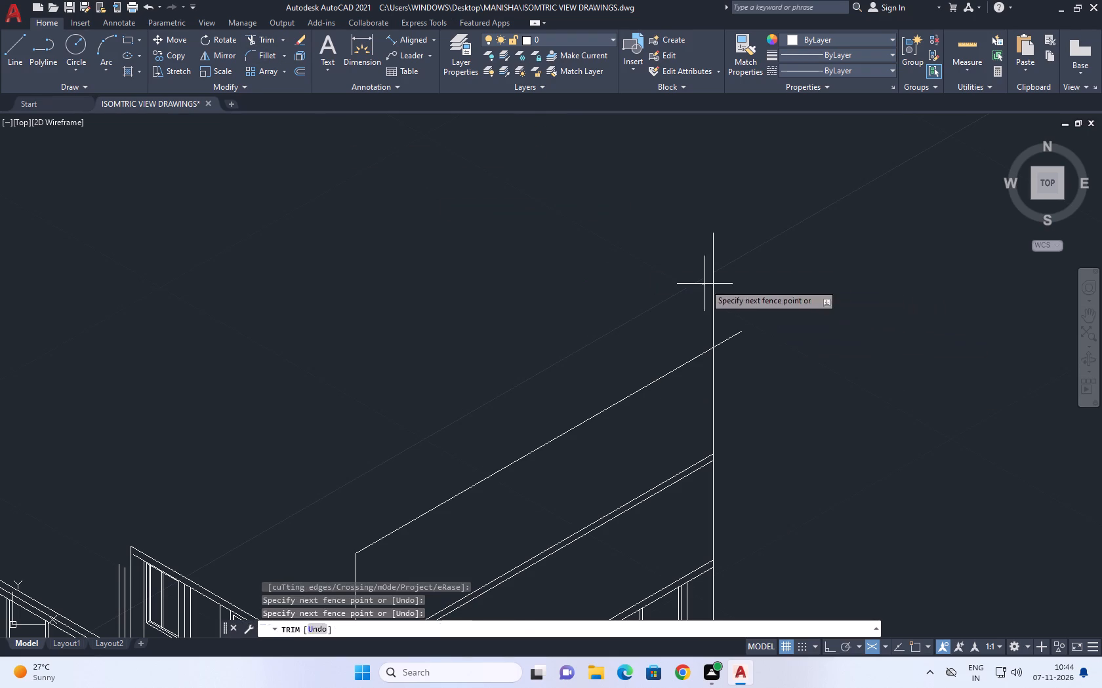
pyautogui.click(750, 370)
pyautogui.rightClick(769, 294)
pyautogui.click(817, 314)
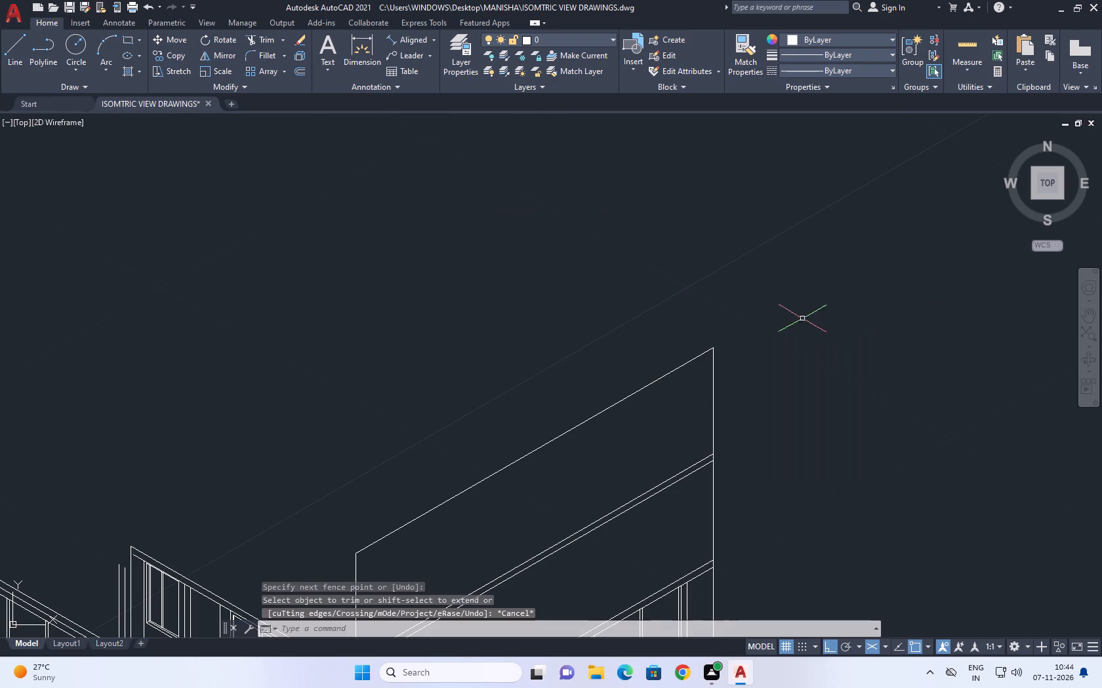
# Copy the new storey's near vertical 0.226 units along the 150° isometric direction, using its lower end as base point.
pyautogui.moveTo(586, 356); pyautogui.dragTo(651, 241, button='middle')
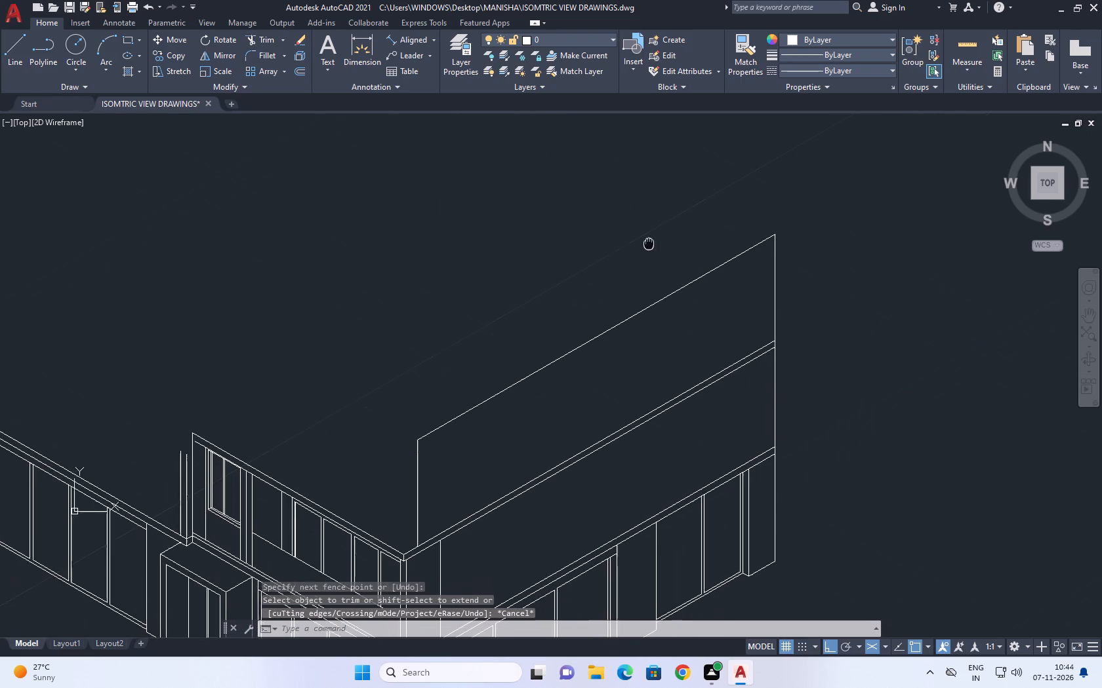
pyautogui.moveTo(651, 241); pyautogui.dragTo(653, 239, button='middle')
pyautogui.moveTo(420, 486); pyautogui.dragTo(445, 487, button='middle')
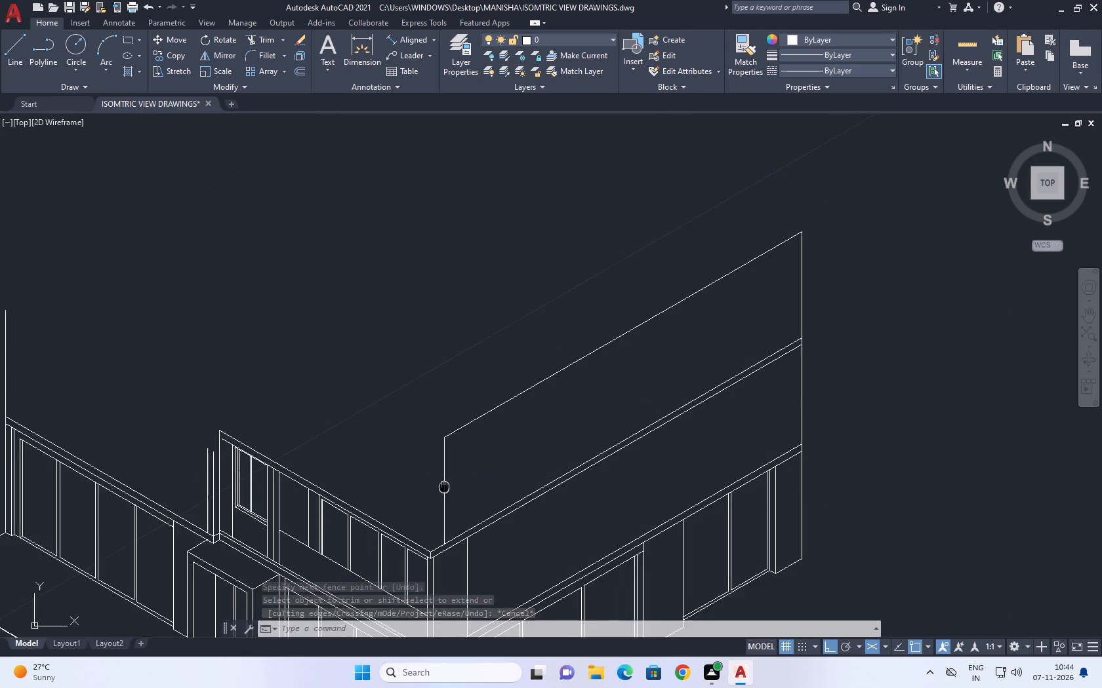
pyautogui.moveTo(445, 487); pyautogui.dragTo(565, 486, button='middle')
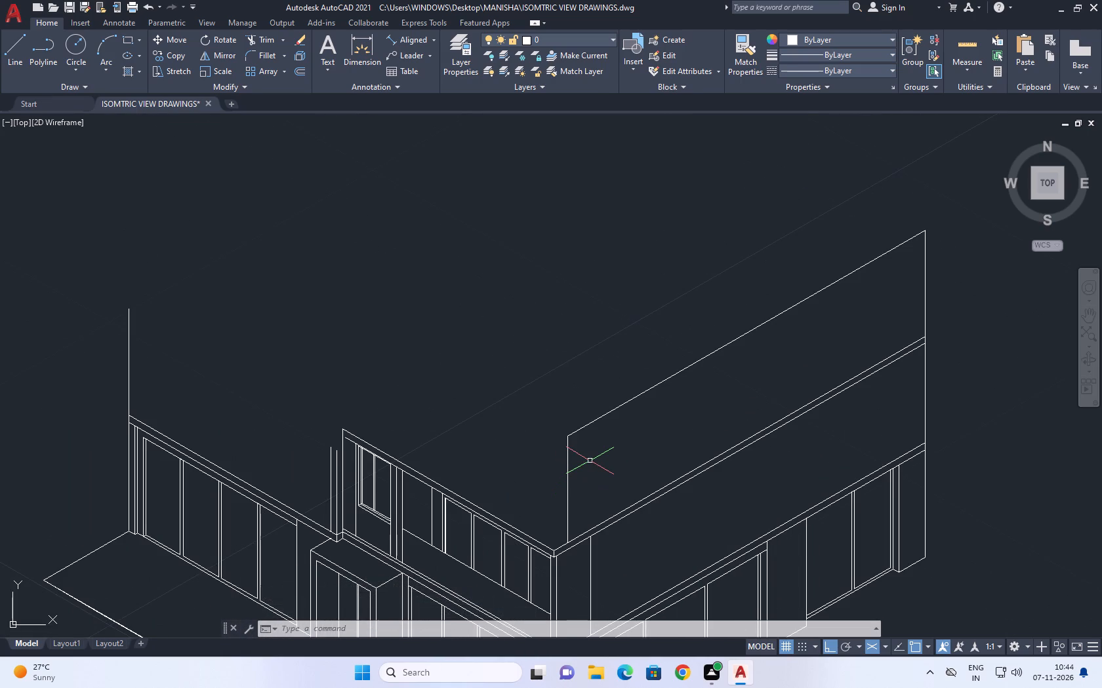
pyautogui.moveTo(544, 539); pyautogui.dragTo(704, 518, button='middle')
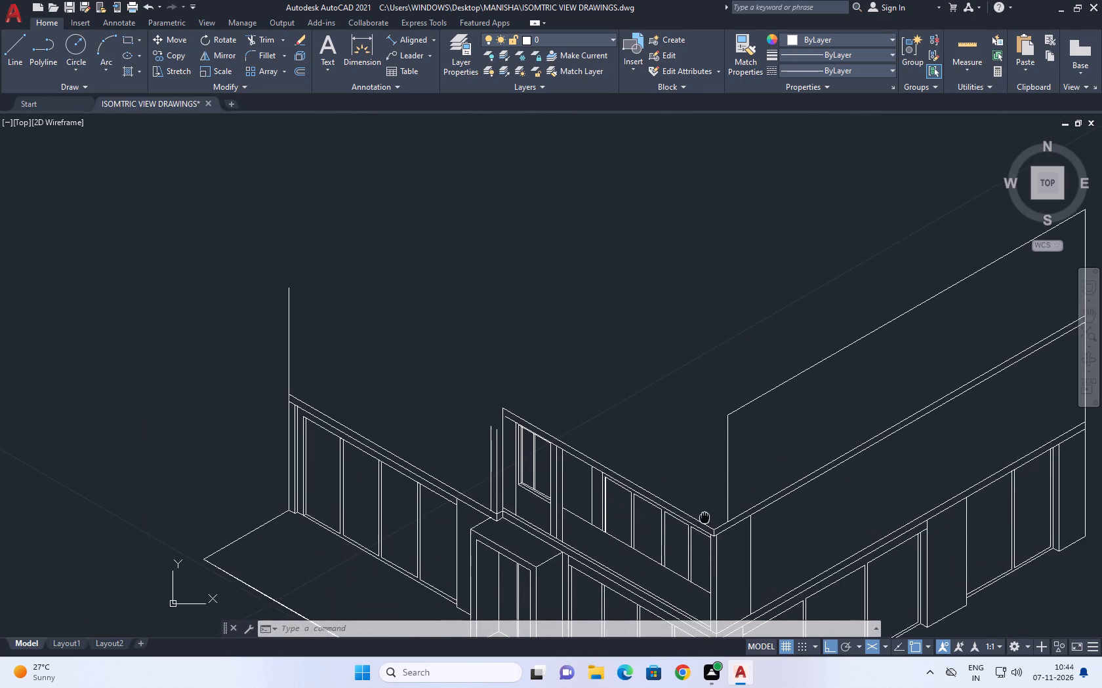
pyautogui.moveTo(704, 518); pyautogui.dragTo(708, 520, button='middle')
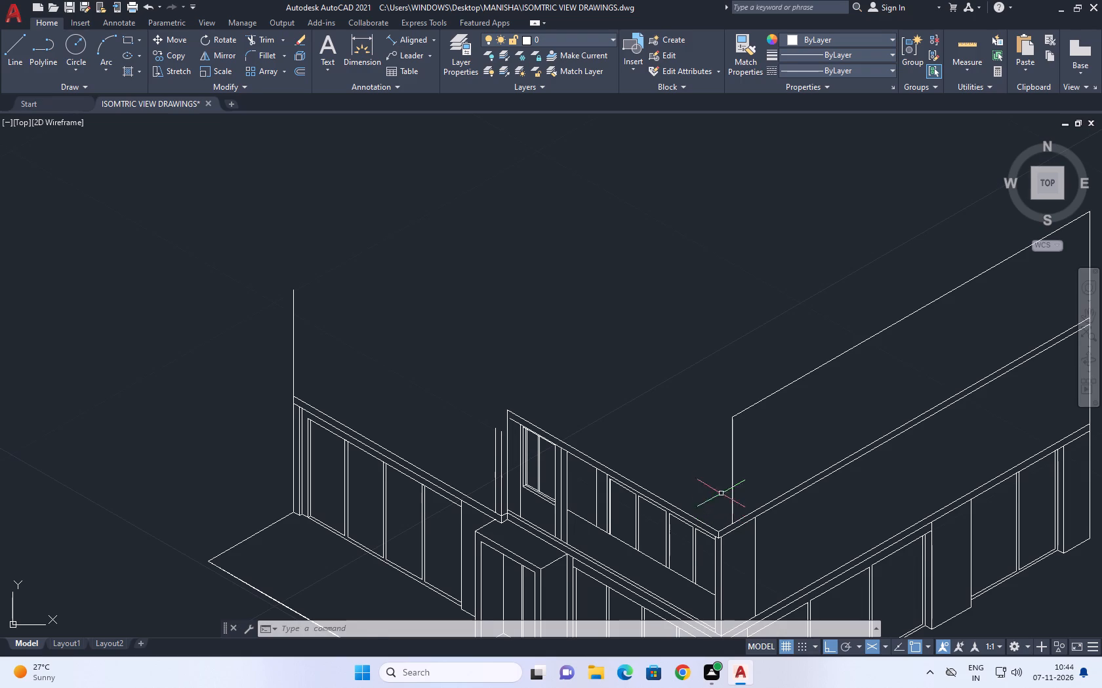
pyautogui.moveTo(721, 484); pyautogui.dragTo(722, 460, button='middle')
pyautogui.click(733, 466)
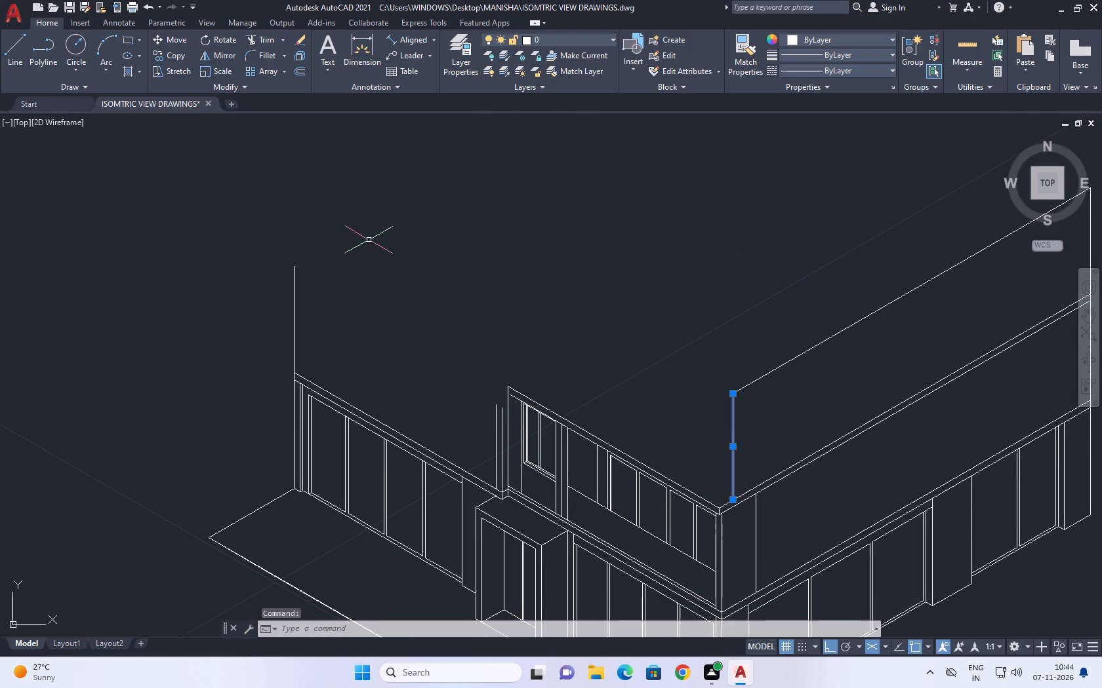
pyautogui.click(174, 62)
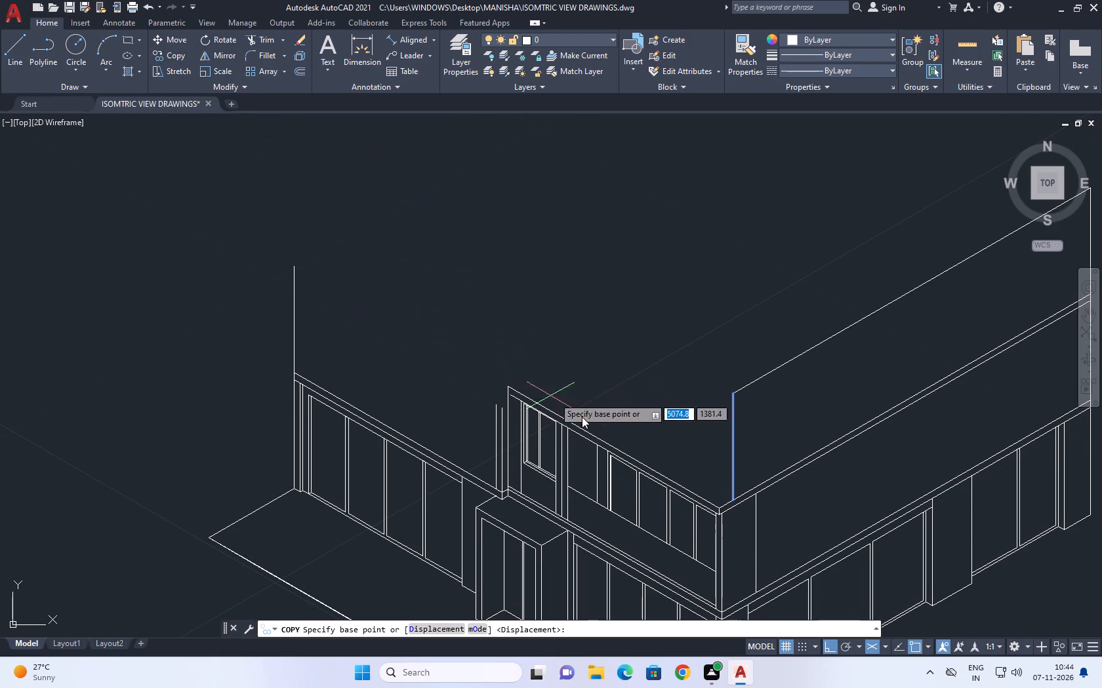
pyautogui.scroll(2, 656, 464)
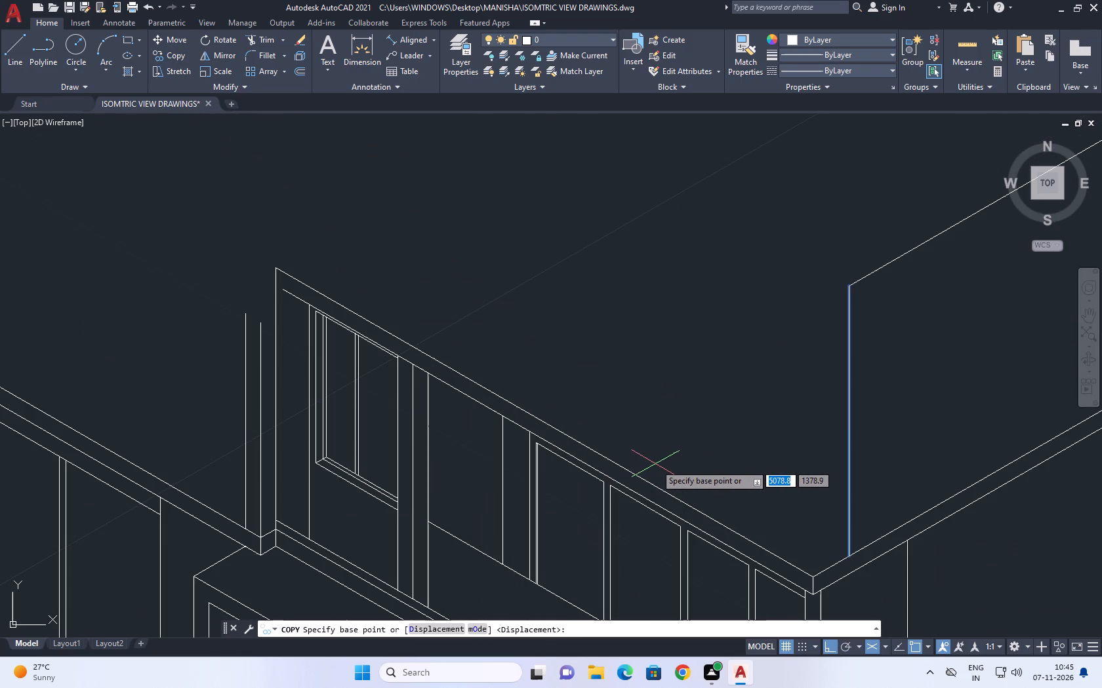
pyautogui.click(847, 556)
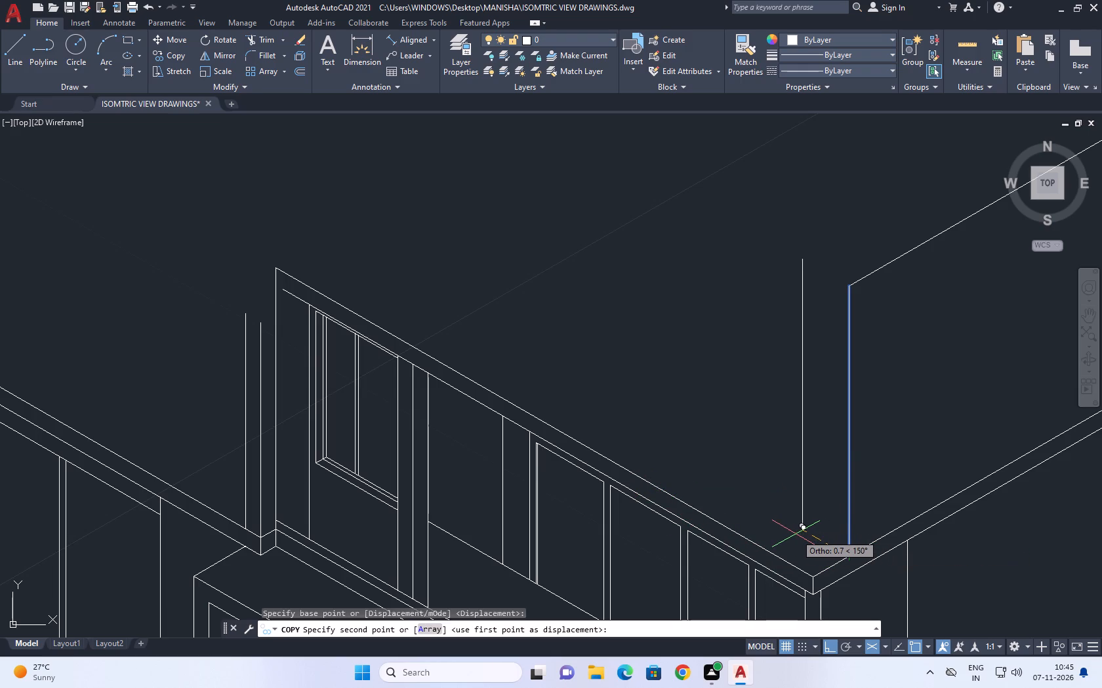
pyautogui.write('0.226')
pyautogui.press('Return')
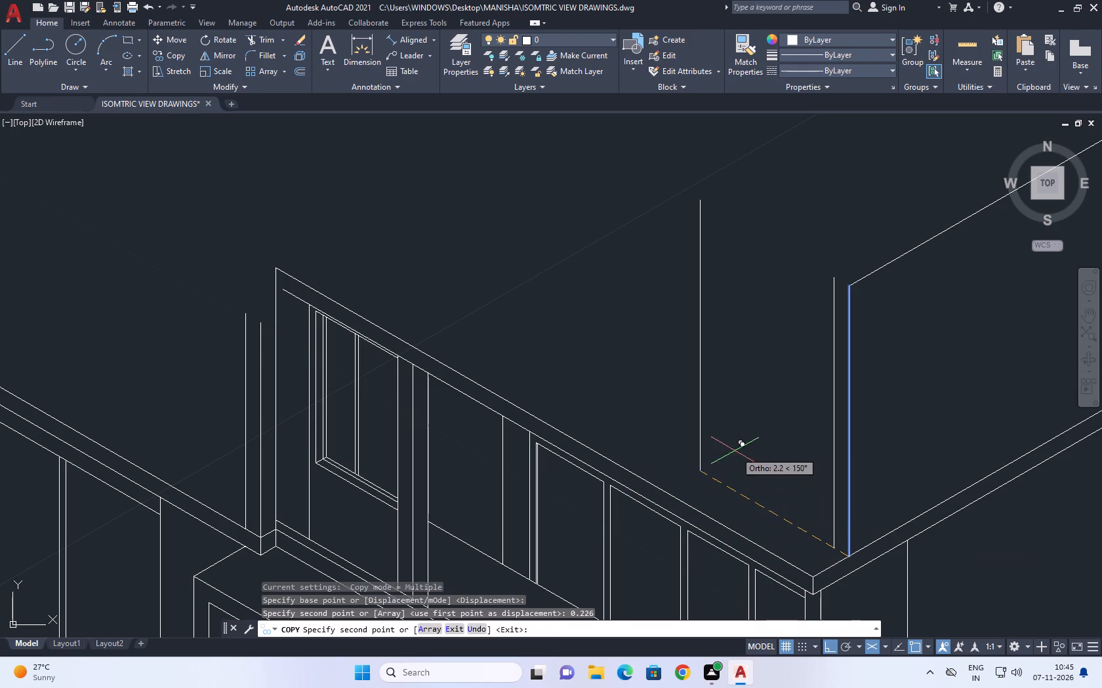
# Draw a short line joining the lower ends of the copied vertical and the new storey's near vertical.
pyautogui.rightClick(731, 451)
pyautogui.click(765, 473)
pyautogui.moveTo(818, 508); pyautogui.dragTo(813, 508, button='middle')
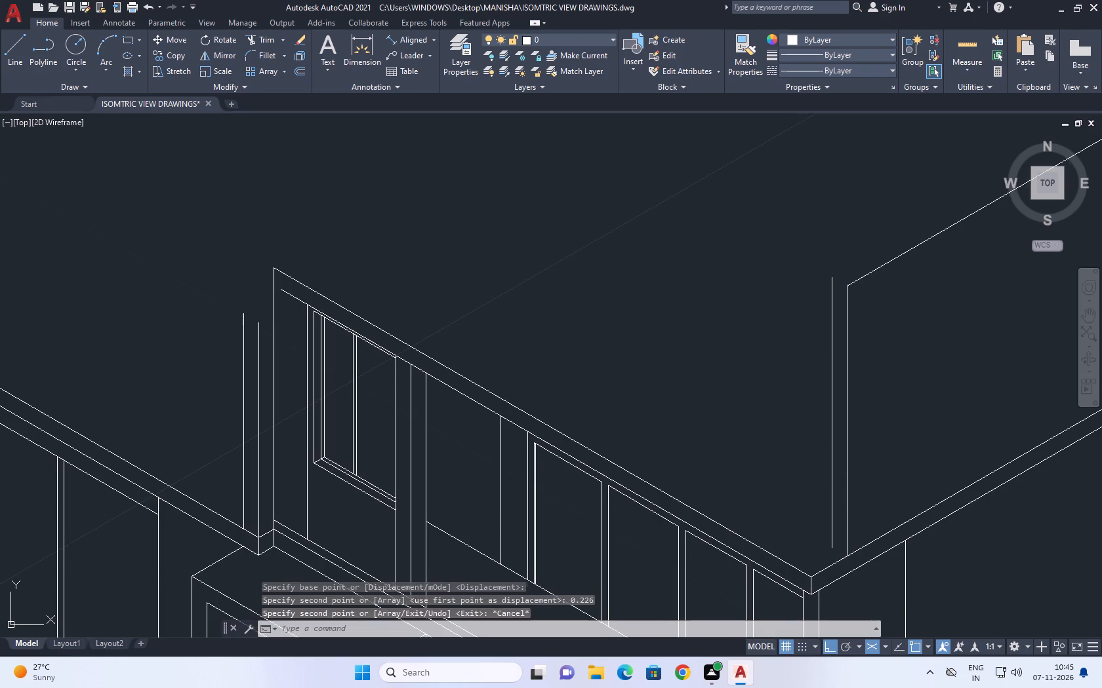
pyautogui.moveTo(813, 508); pyautogui.dragTo(756, 512, button='middle')
pyautogui.click(16, 54)
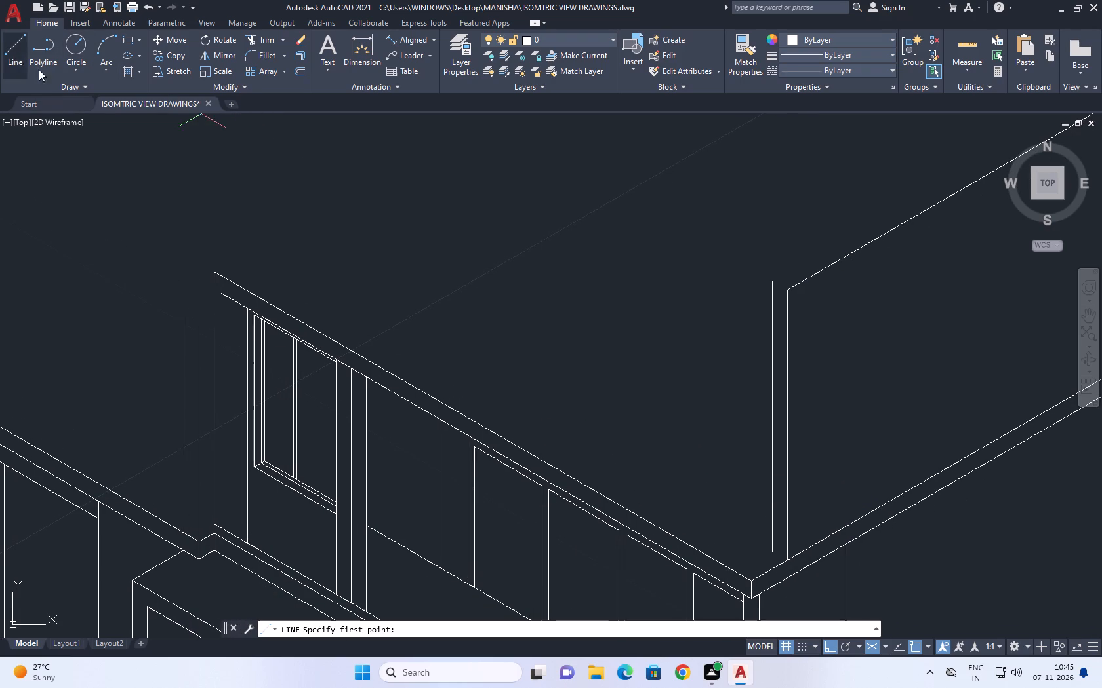
pyautogui.scroll(1, 763, 555)
pyautogui.click(774, 552)
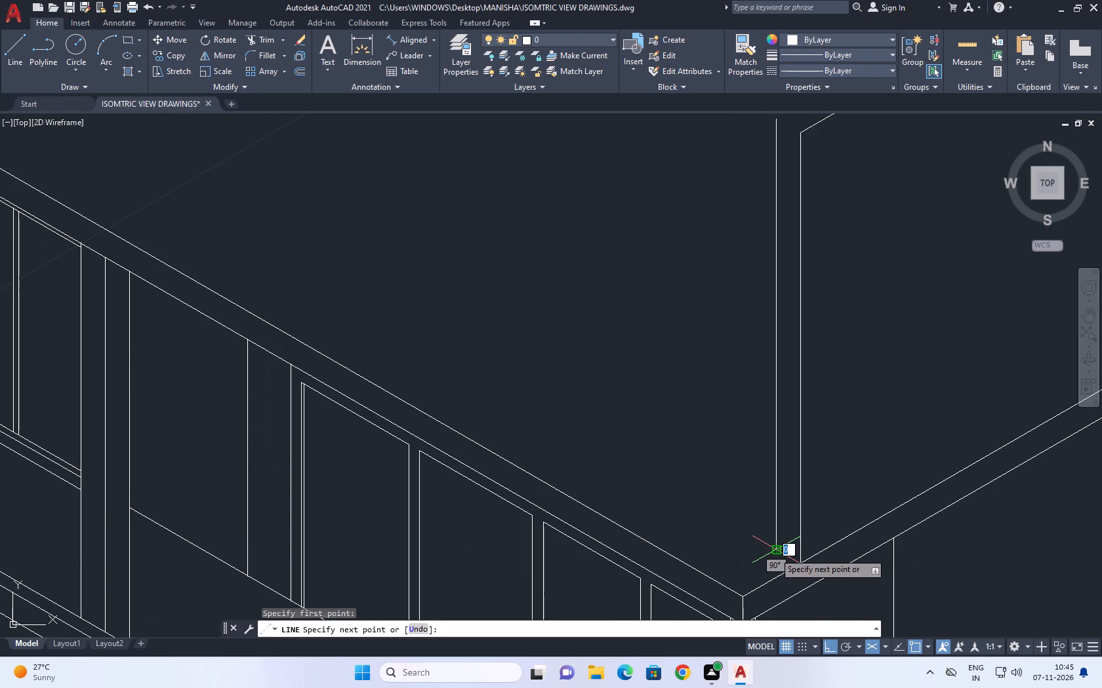
pyautogui.click(802, 563)
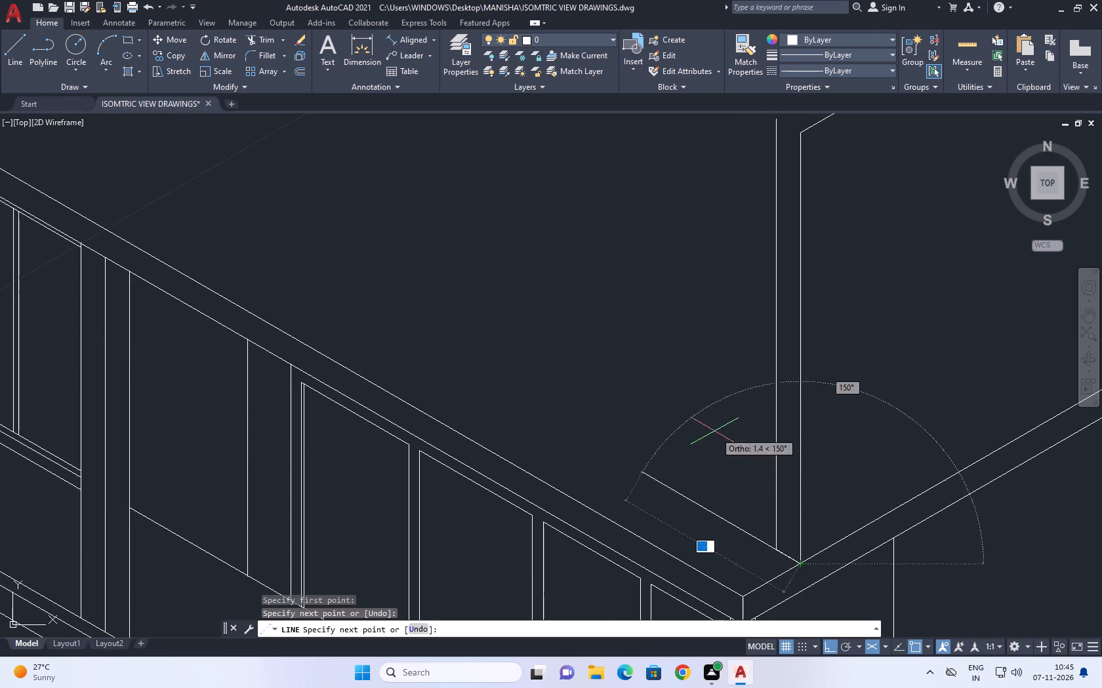
pyautogui.rightClick(711, 427)
pyautogui.click(759, 437)
# Draw a short line from the near vertical's upper corner to the copied vertical's top end.
pyautogui.moveTo(828, 367); pyautogui.dragTo(649, 466, button='middle')
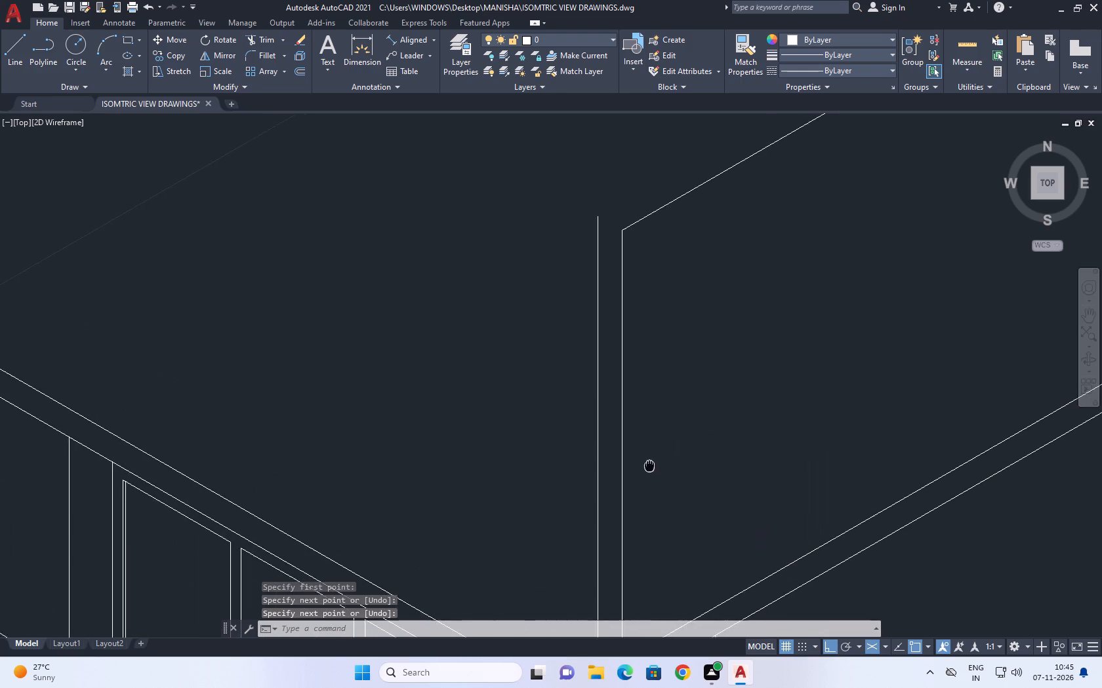
pyautogui.moveTo(649, 466); pyautogui.dragTo(635, 468, button='middle')
pyautogui.rightClick(729, 391)
pyautogui.click(800, 402)
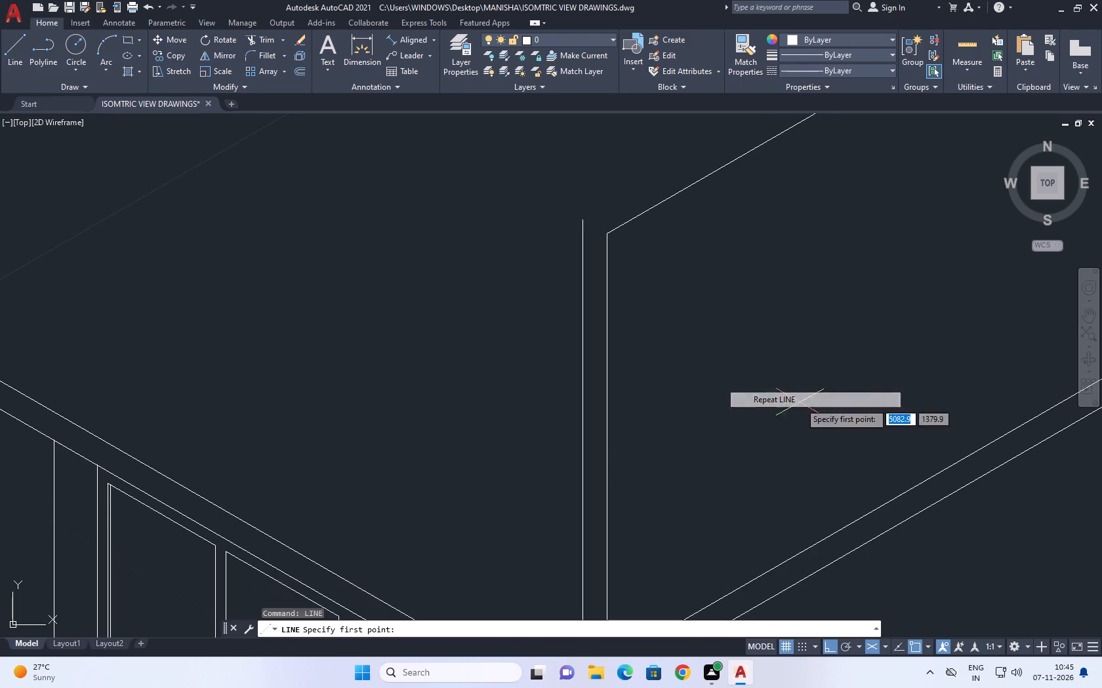
pyautogui.moveTo(664, 307); pyautogui.dragTo(686, 403, button='middle')
pyautogui.scroll(2, 629, 340)
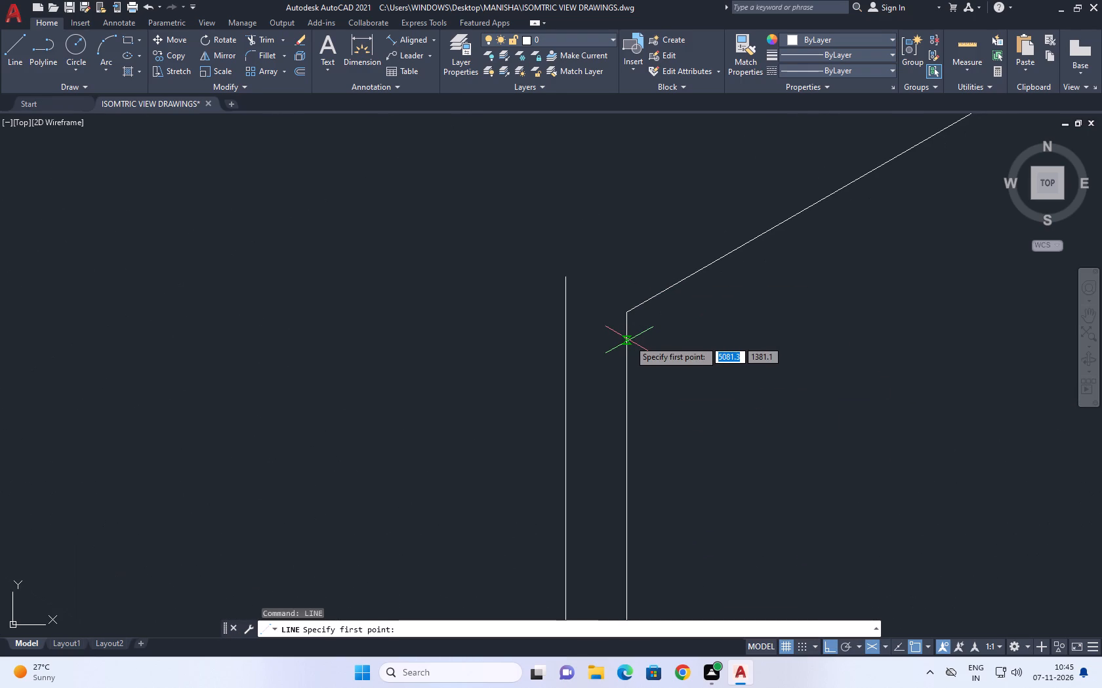
pyautogui.moveTo(634, 358); pyautogui.dragTo(686, 465, button='middle')
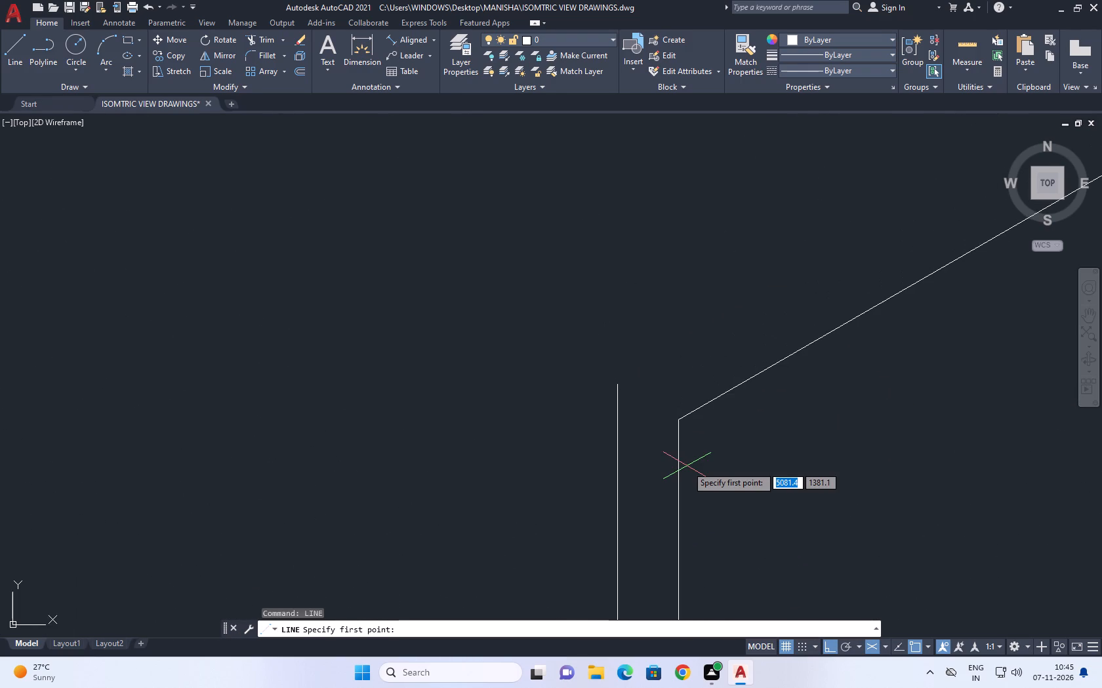
pyautogui.click(676, 423)
pyautogui.click(618, 383)
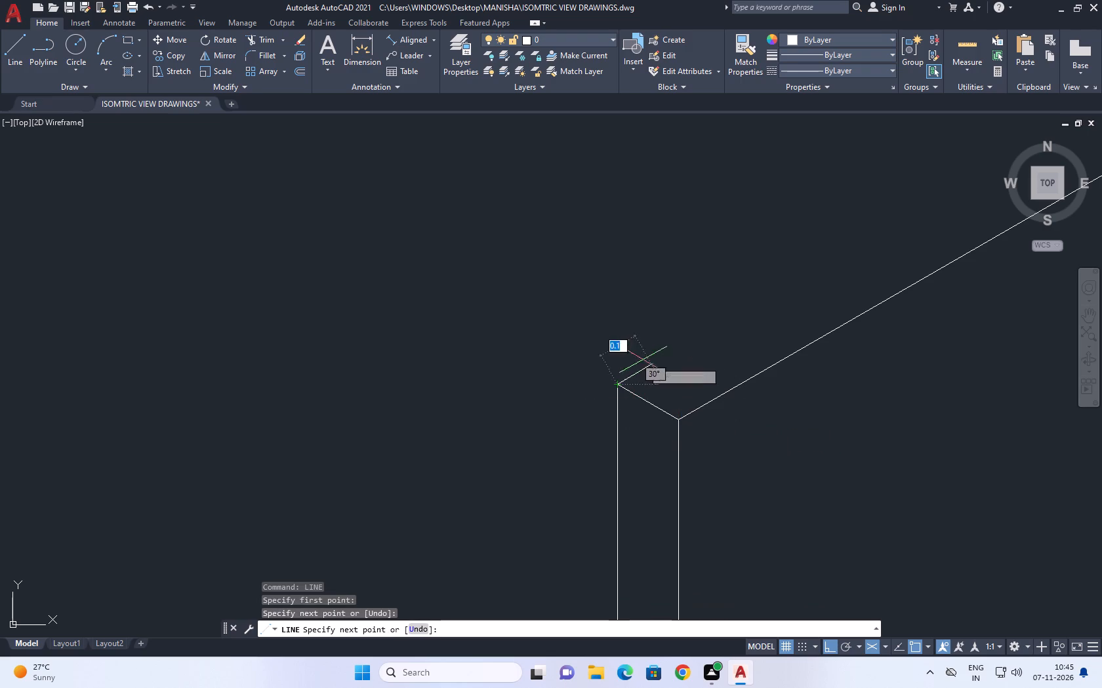
# Continue the line from the copied vertical's top at 30°, parallel to the new storey's top edge, past its far end.
pyautogui.scroll(-3, 701, 340)
pyautogui.moveTo(821, 273); pyautogui.dragTo(360, 491, button='middle')
pyautogui.scroll(-2, 349, 497)
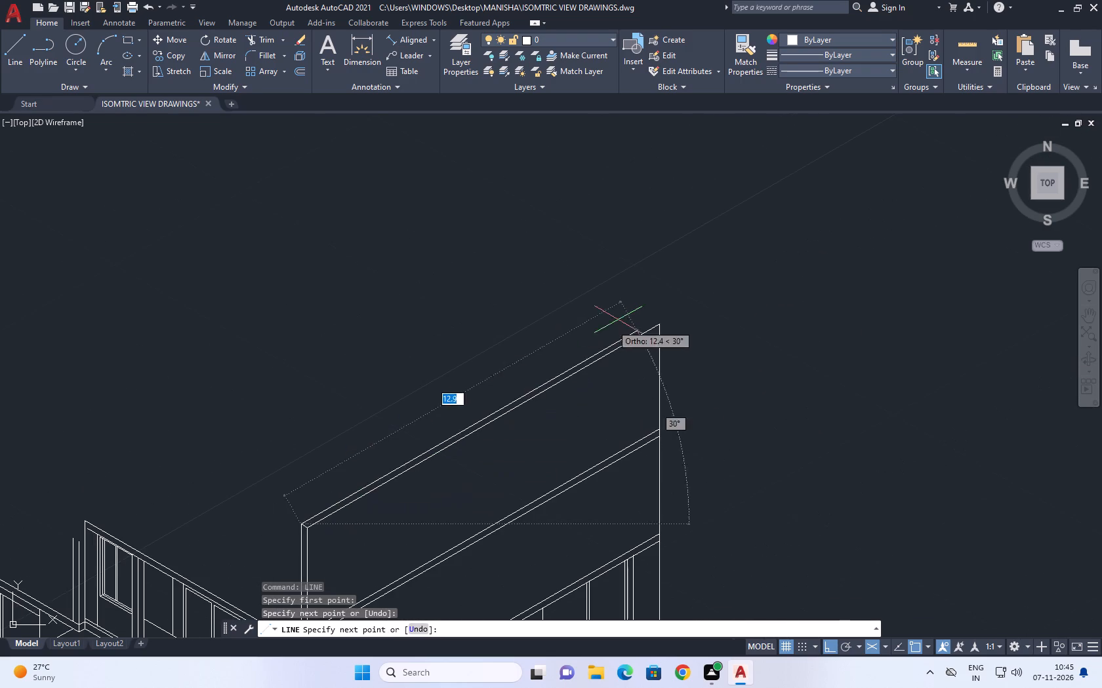
pyautogui.click(654, 300)
pyautogui.rightClick(671, 288)
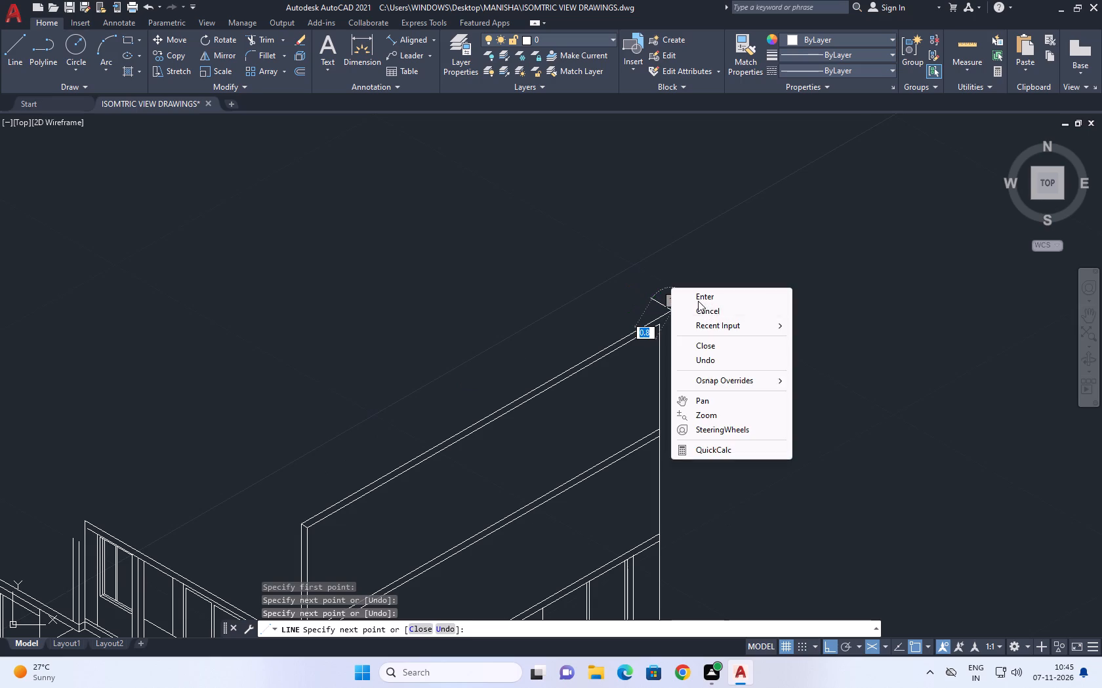
pyautogui.click(715, 307)
# Draw a line about 1.2 units long at 150° from the new storey's far upper corner, crossing the second top line.
pyautogui.scroll(-1, 564, 339)
pyautogui.moveTo(603, 351); pyautogui.dragTo(667, 402, button='middle')
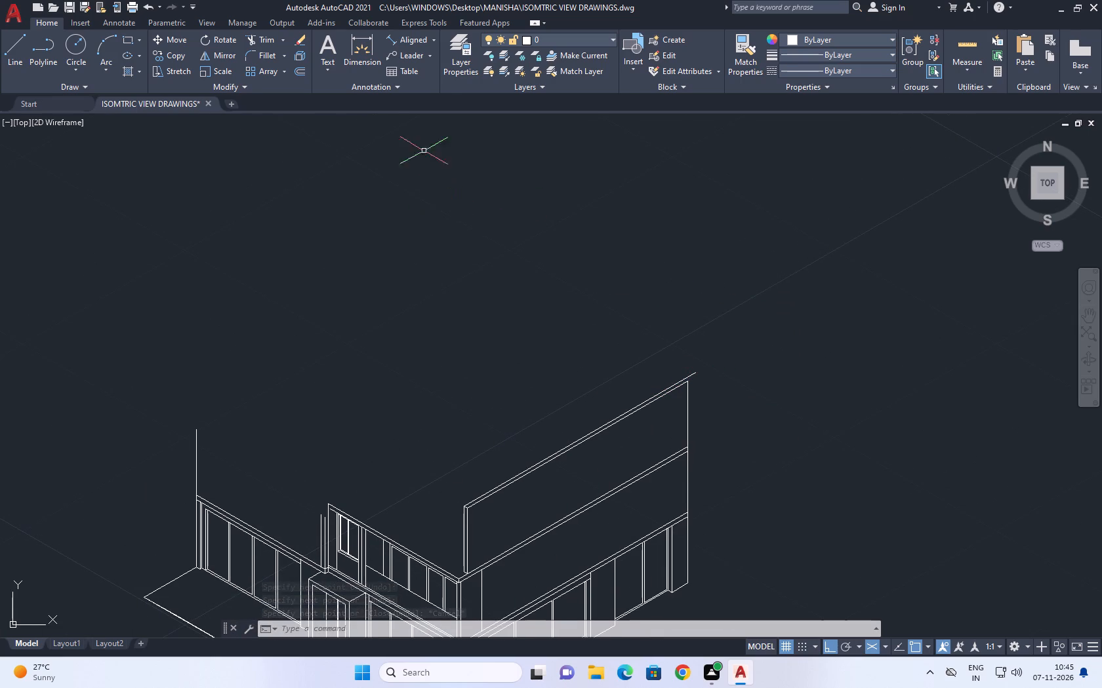
pyautogui.click(10, 56)
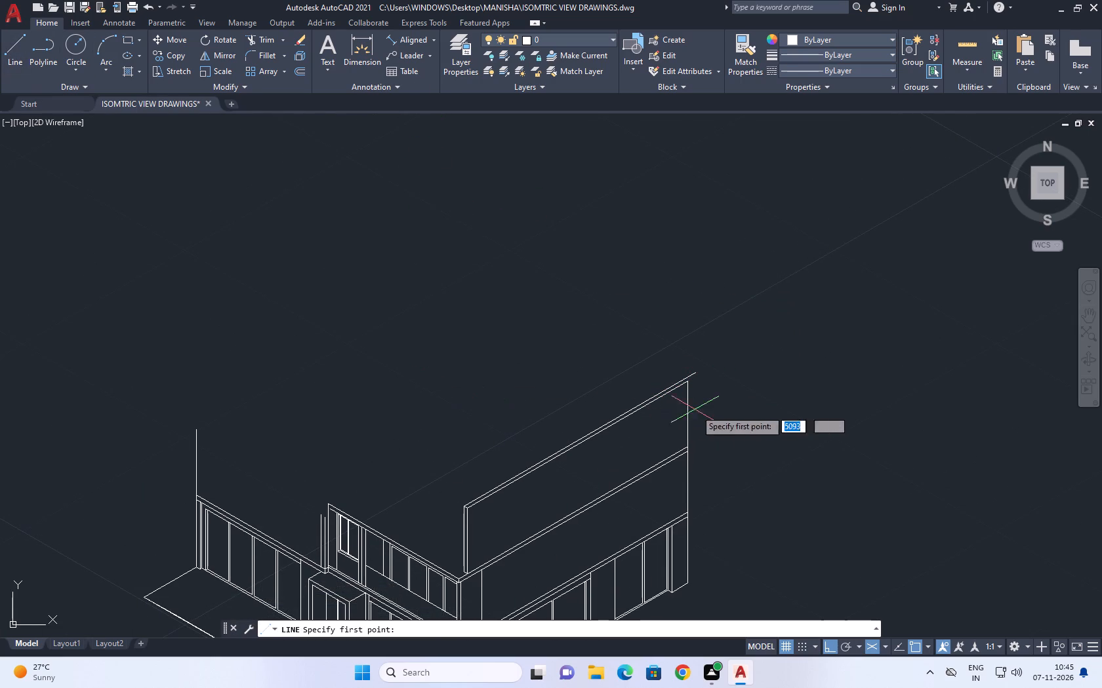
pyautogui.scroll(3, 677, 379)
pyautogui.click(718, 393)
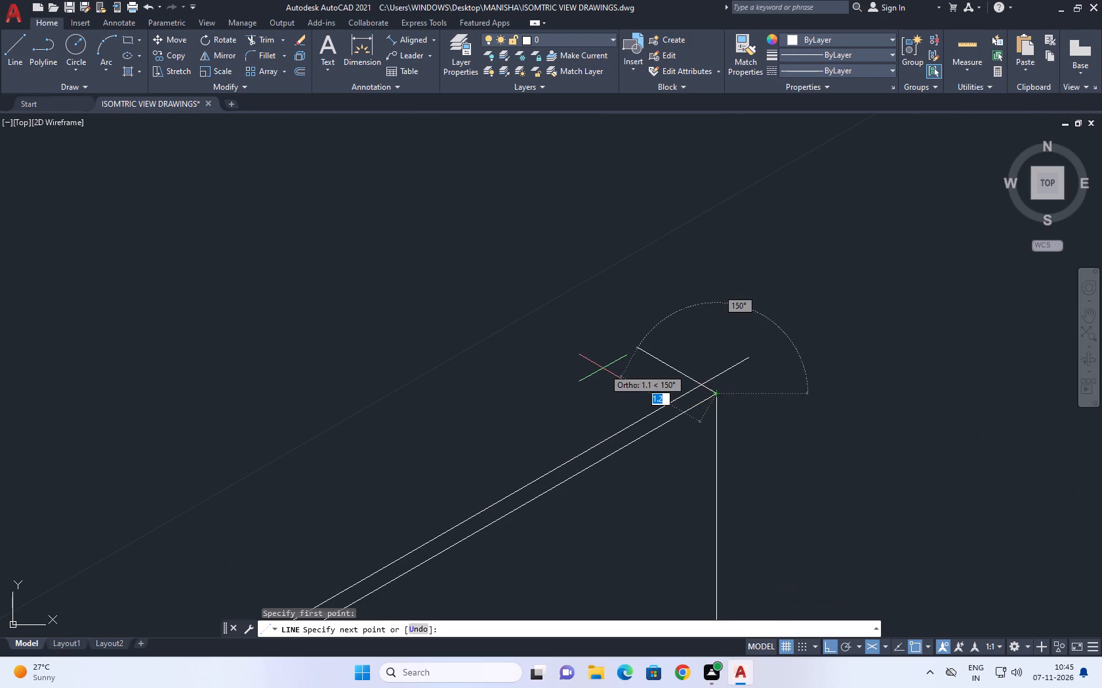
pyautogui.click(603, 368)
pyautogui.rightClick(666, 338)
pyautogui.click(713, 358)
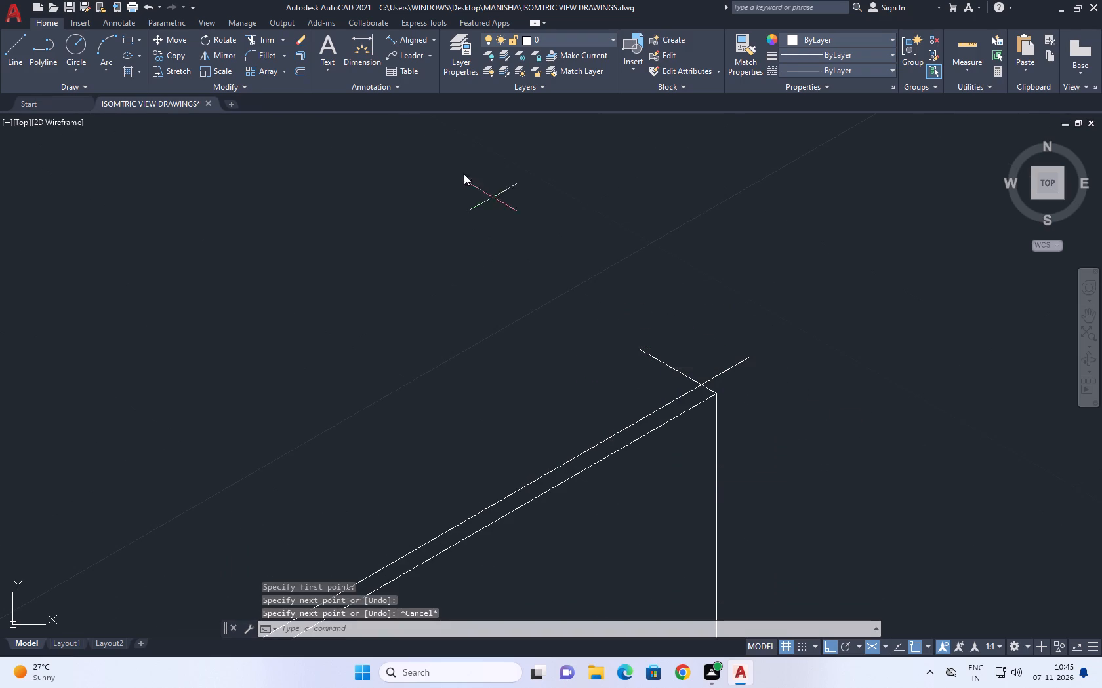
# Trim the overshooting ends of the second top line and the 150° line where they cross at the far upper corner.
pyautogui.click(266, 41)
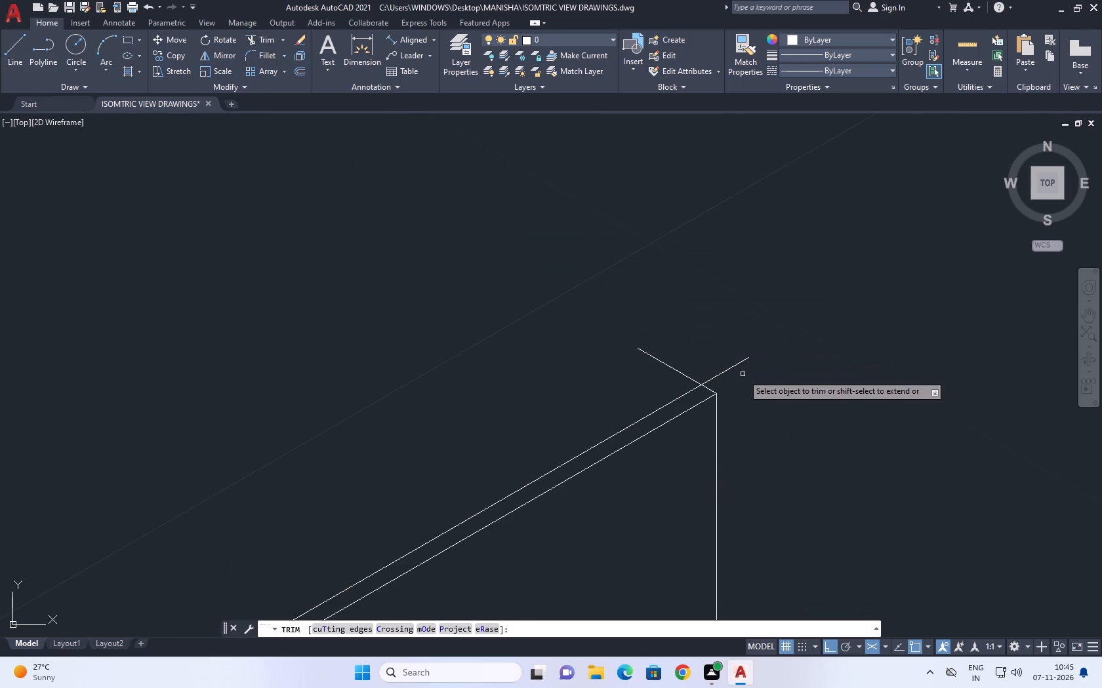
pyautogui.click(743, 374)
pyautogui.click(611, 366)
pyautogui.rightClick(687, 311)
pyautogui.click(737, 326)
# Stretch the upper end of the front wall roof band's lower line about 0.2 units at 150°, past the end vertical.
pyautogui.scroll(-3, 739, 330)
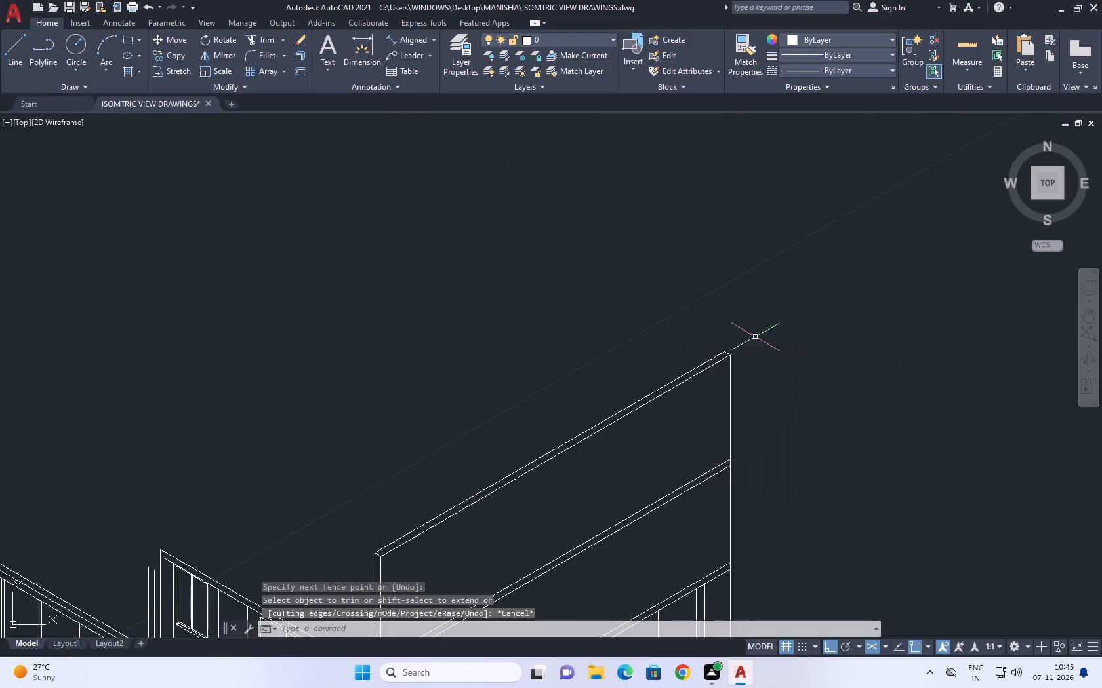
pyautogui.scroll(-2, 760, 338)
pyautogui.moveTo(581, 480); pyautogui.dragTo(662, 503, button='middle')
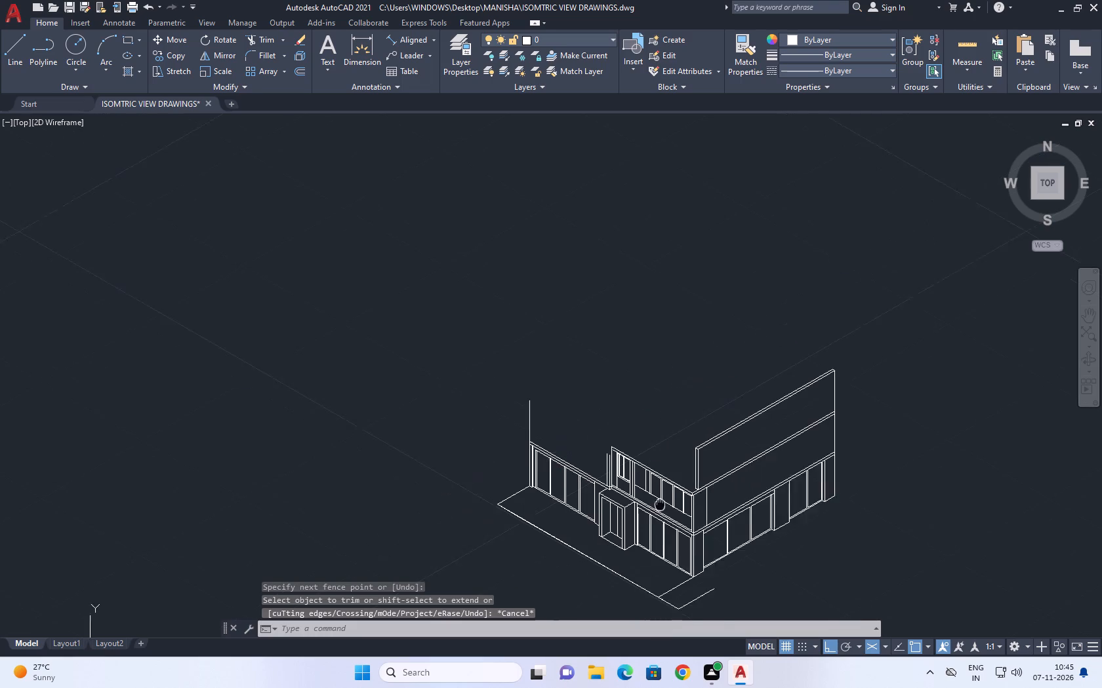
pyautogui.moveTo(662, 503); pyautogui.dragTo(697, 499, button='middle')
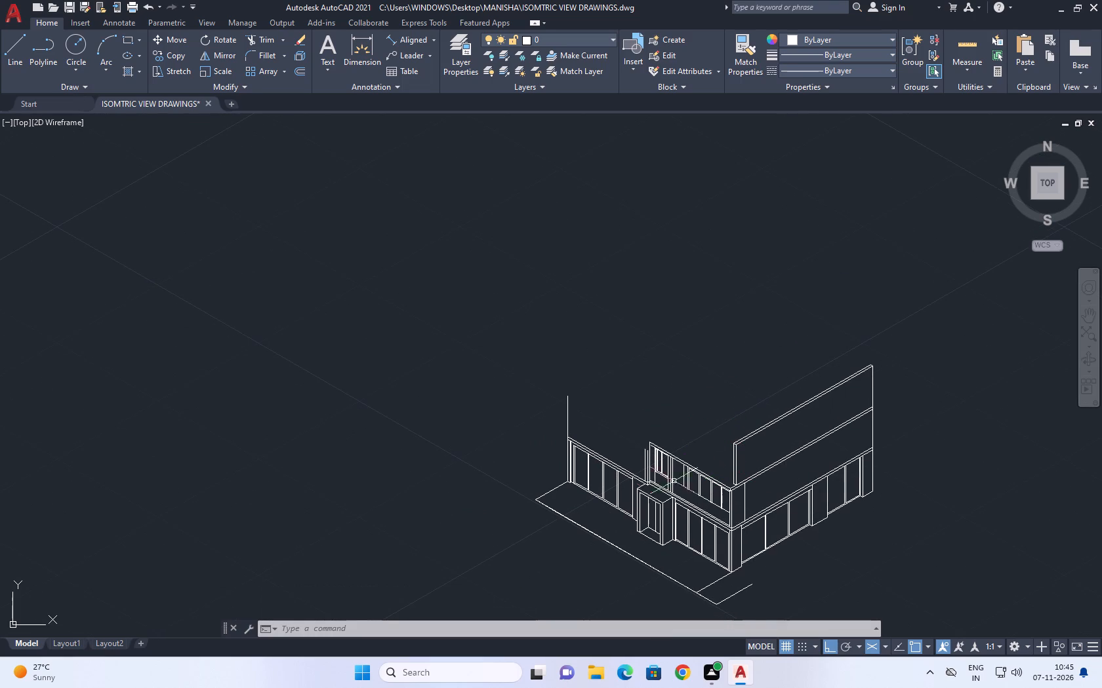
pyautogui.scroll(2, 697, 495)
pyautogui.moveTo(788, 506); pyautogui.dragTo(800, 602, button='middle')
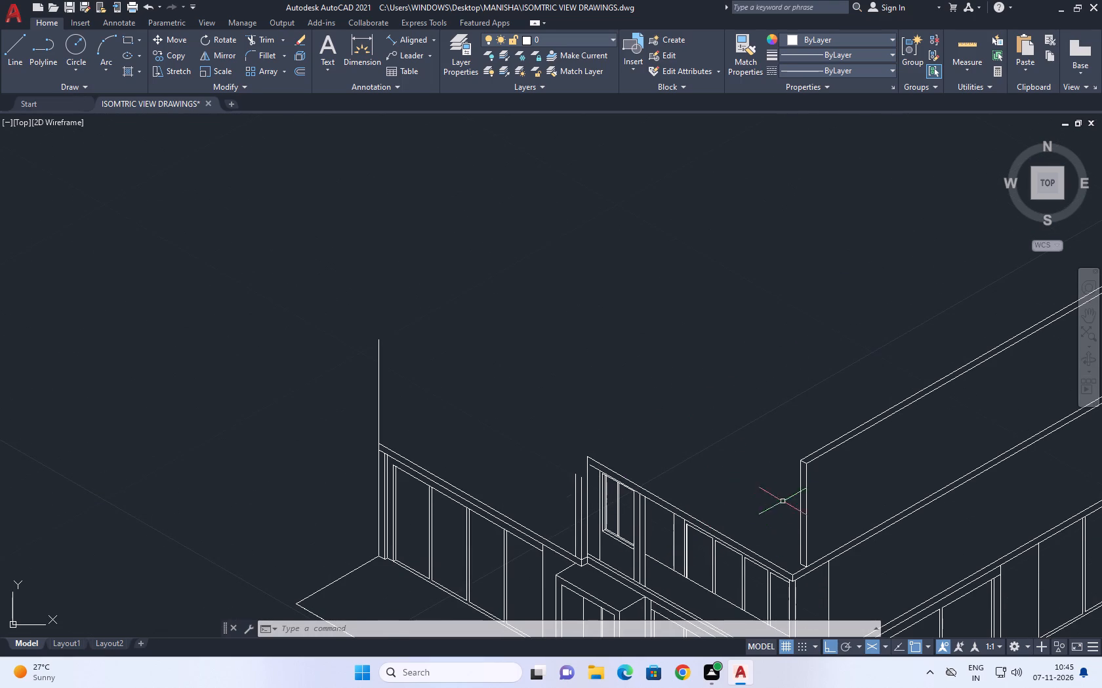
pyautogui.scroll(4, 602, 476)
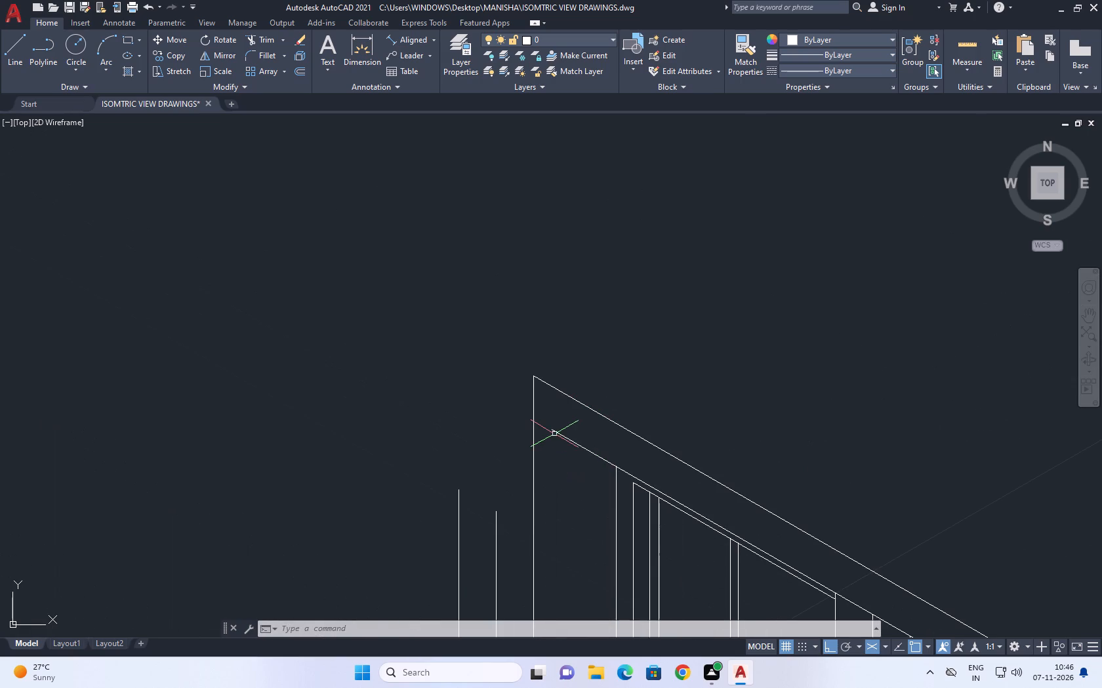
pyautogui.click(556, 431)
pyautogui.click(550, 428)
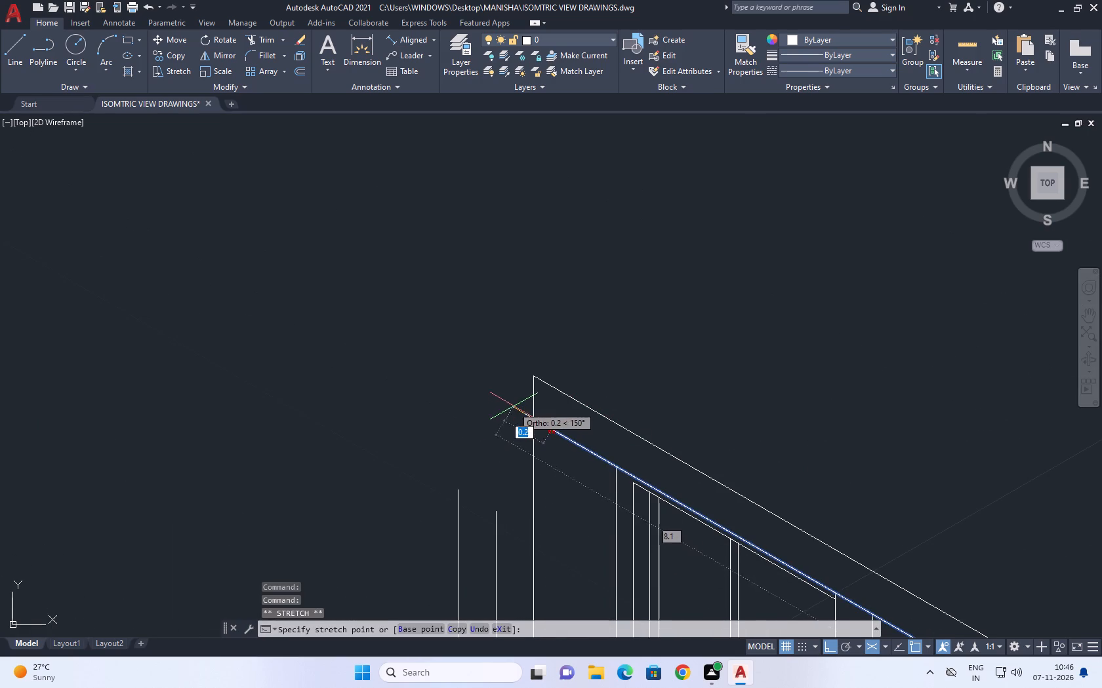
pyautogui.click(514, 406)
pyautogui.moveTo(691, 307); pyautogui.dragTo(688, 299, button='right')
pyautogui.click(754, 524)
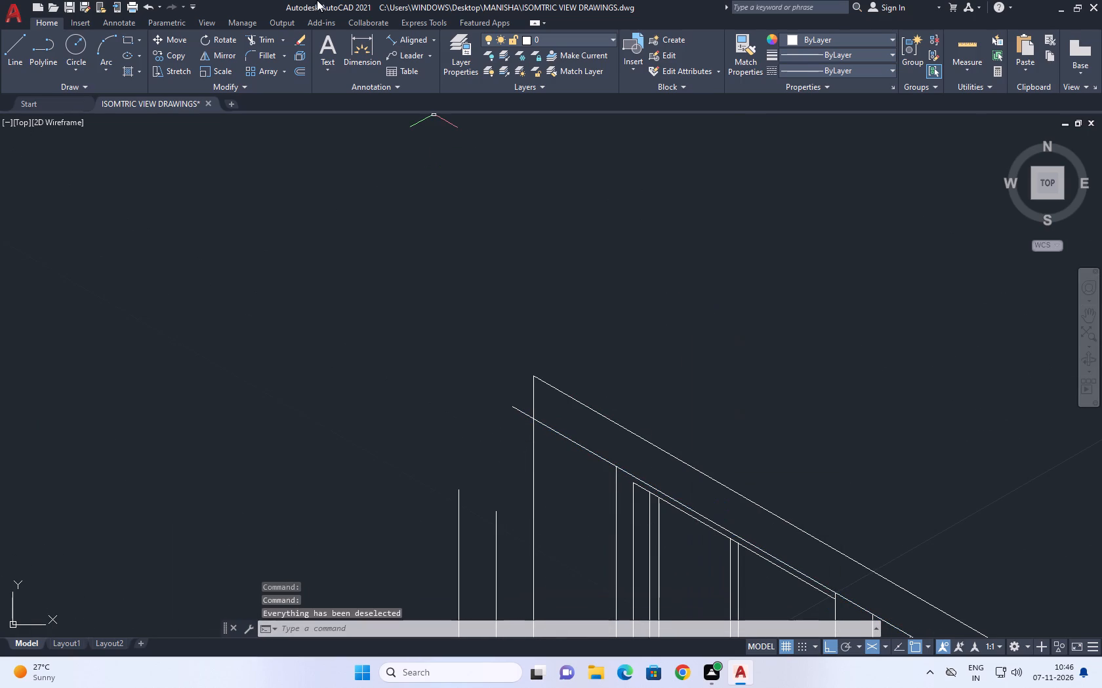
# Trim the part of the roof band's lower line that overshoots the front wall's end vertical.
pyautogui.click(263, 40)
pyautogui.click(523, 412)
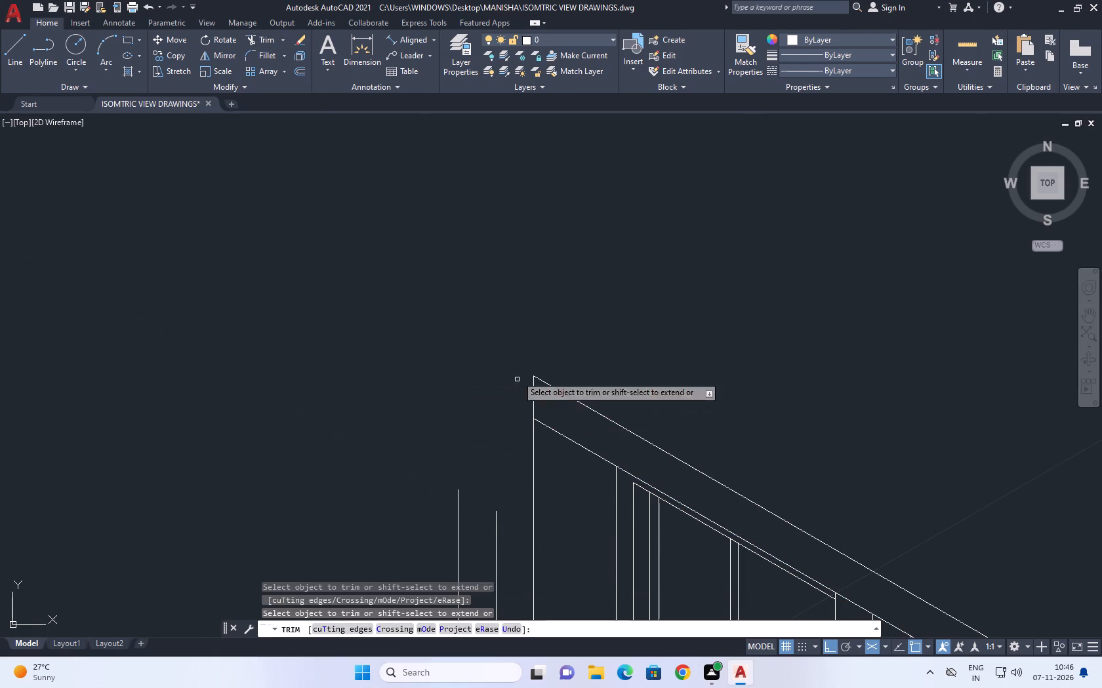
pyautogui.rightClick(591, 269)
pyautogui.click(624, 295)
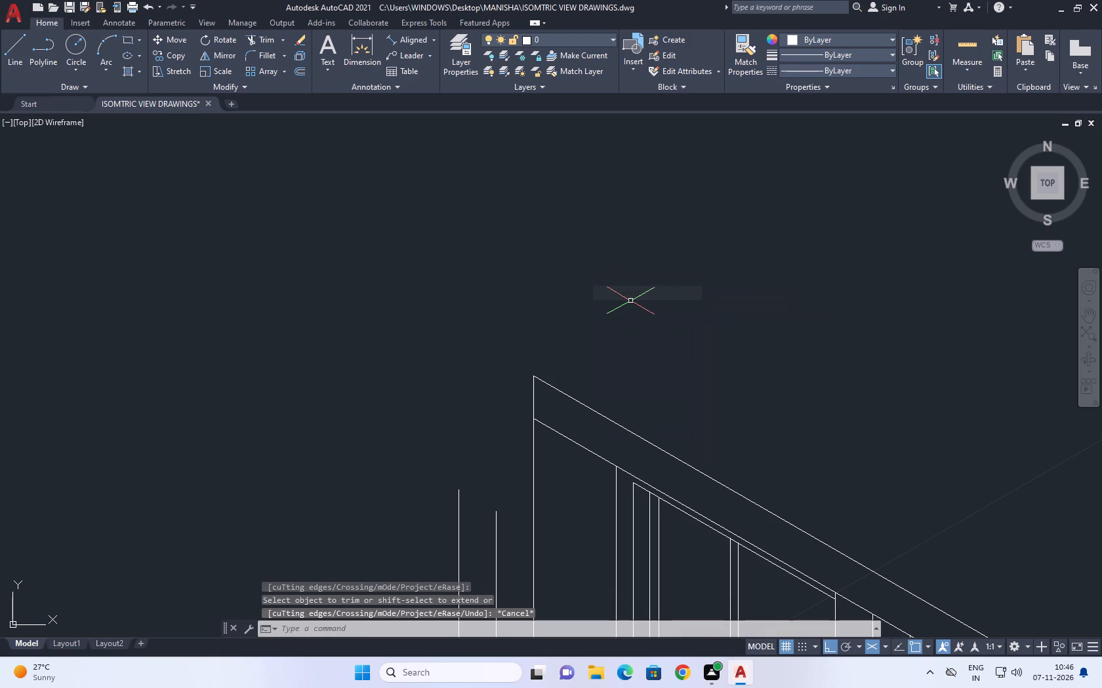
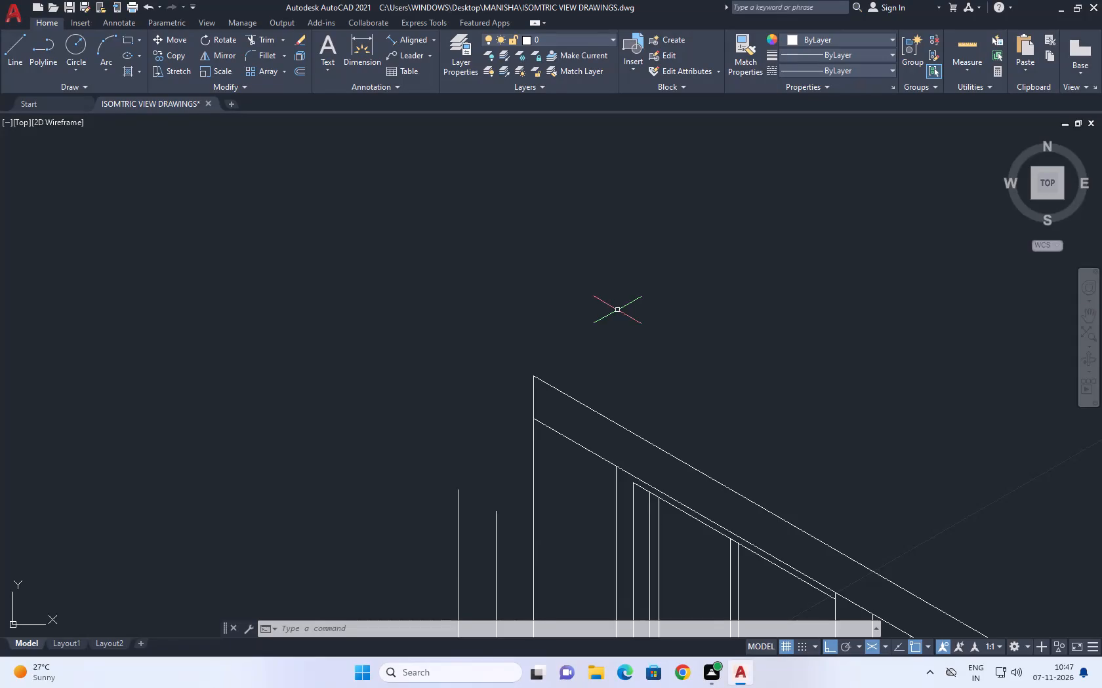
# Draw a line about 6.9 units long at 150° from roughly midway up the adjoining upper wall's near end vertical.
pyautogui.moveTo(617, 314); pyautogui.dragTo(610, 343, button='middle')
pyautogui.moveTo(687, 341); pyautogui.dragTo(497, 307, button='middle')
pyautogui.scroll(-1, 506, 320)
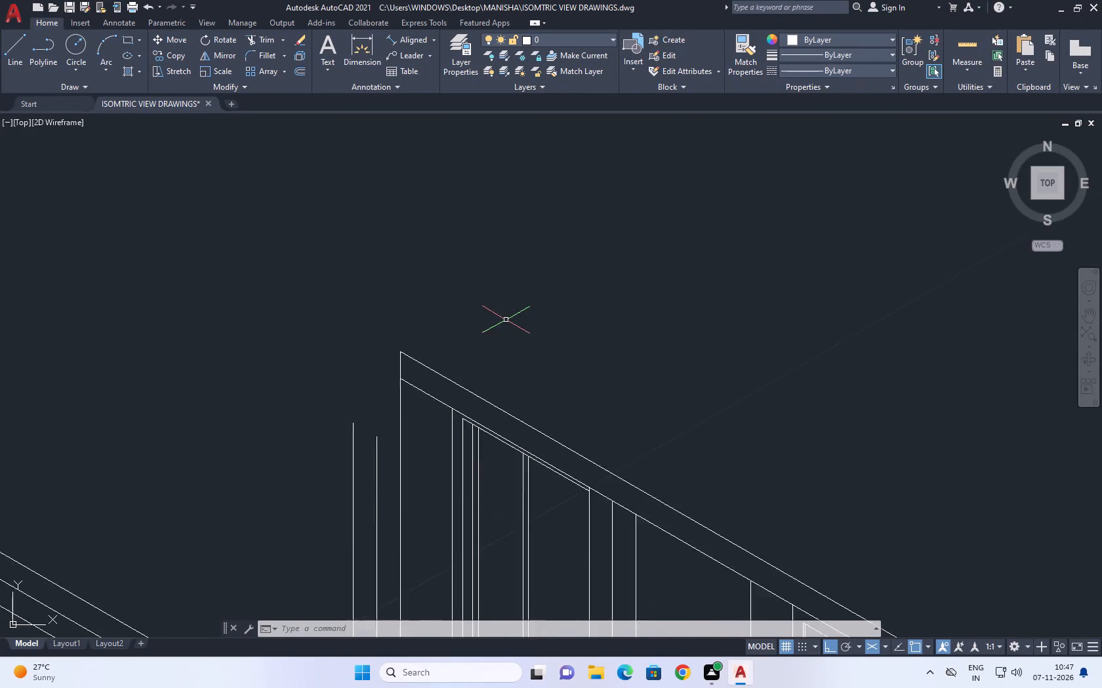
pyautogui.scroll(-1, 506, 320)
pyautogui.moveTo(776, 456); pyautogui.dragTo(682, 408, button='middle')
pyautogui.moveTo(711, 471); pyautogui.dragTo(704, 468, button='middle')
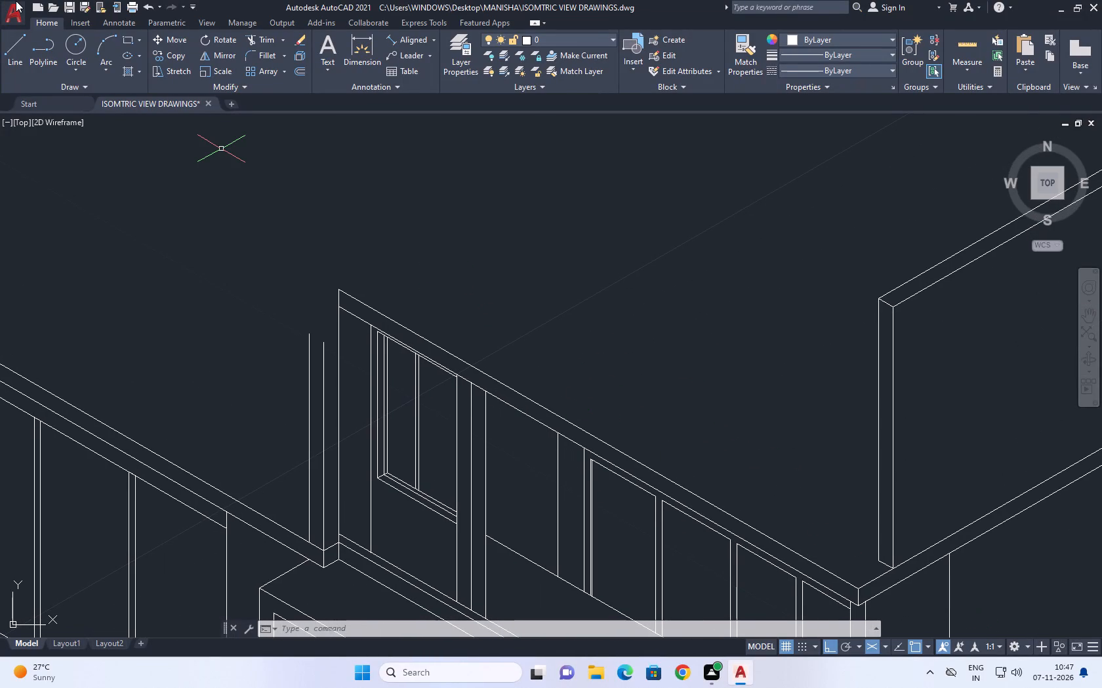
pyautogui.write('L')
pyautogui.press('space')
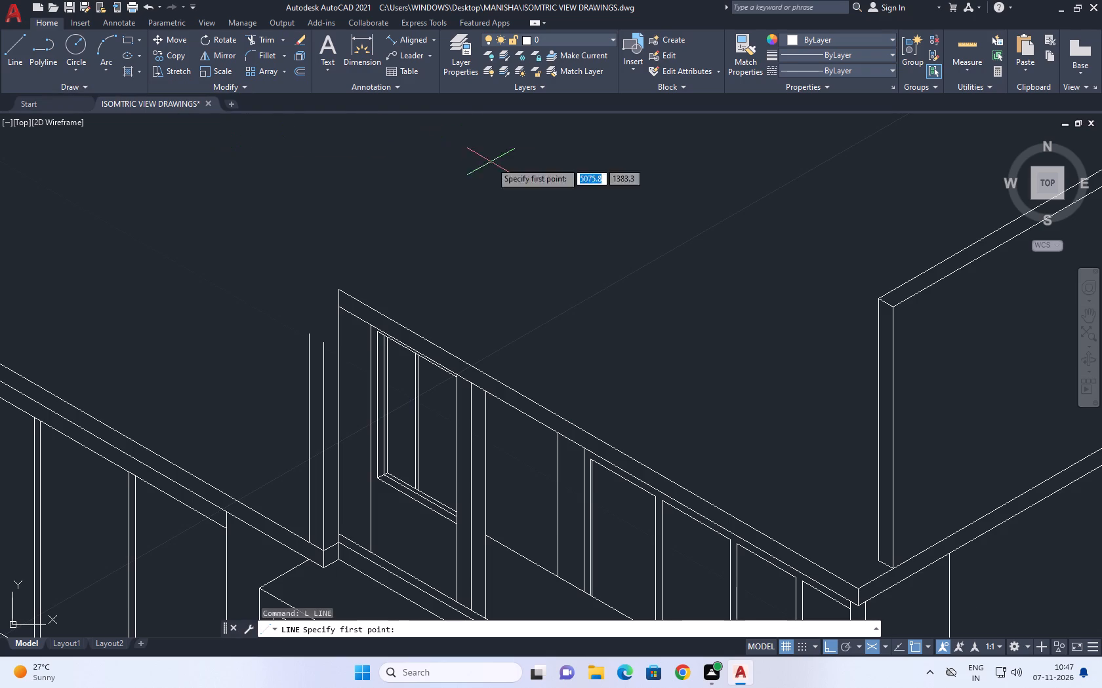
pyautogui.moveTo(547, 207); pyautogui.dragTo(417, 191, button='middle')
pyautogui.scroll(-1, 476, 201)
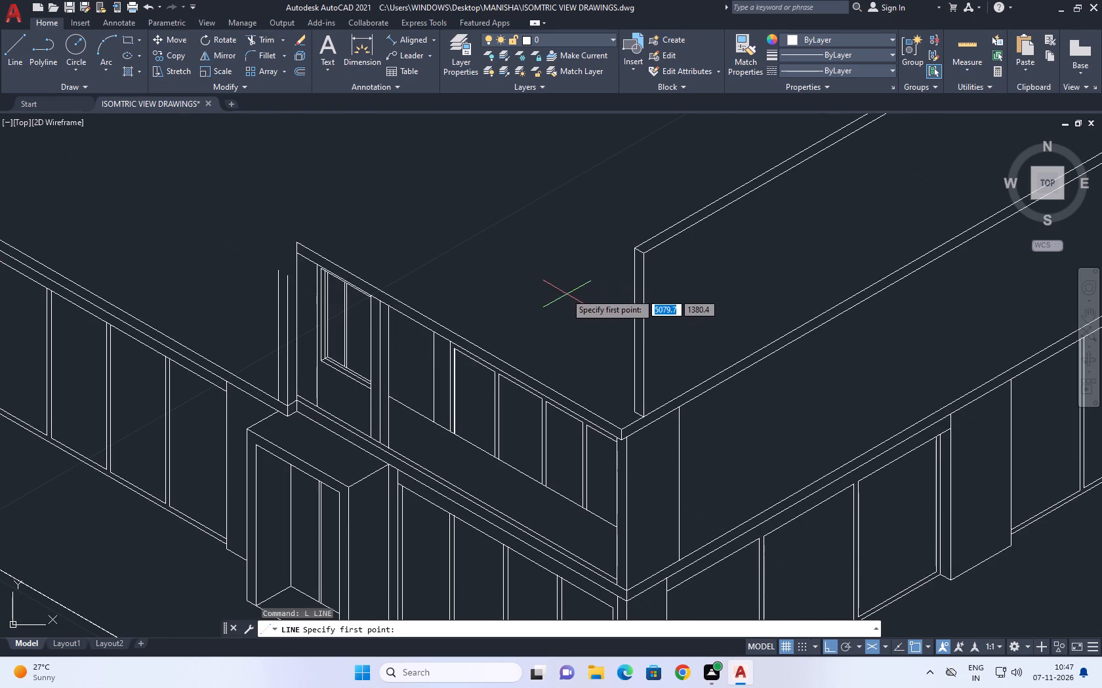
pyautogui.click(636, 349)
pyautogui.scroll(-2, 412, 273)
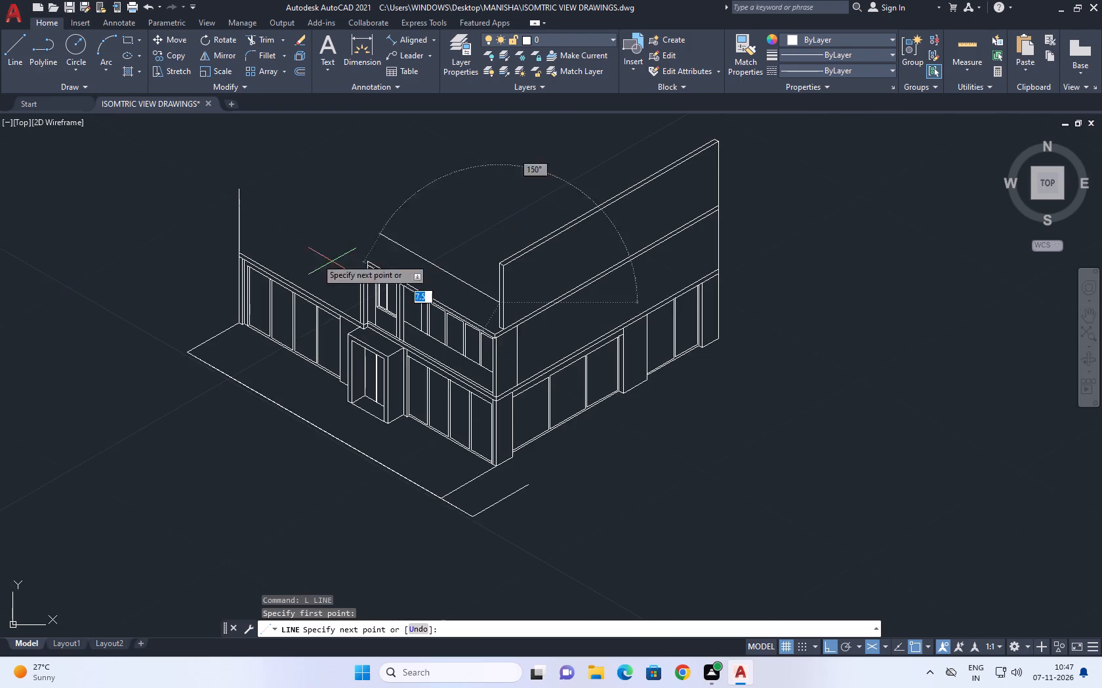
pyautogui.moveTo(295, 274); pyautogui.dragTo(502, 303, button='middle')
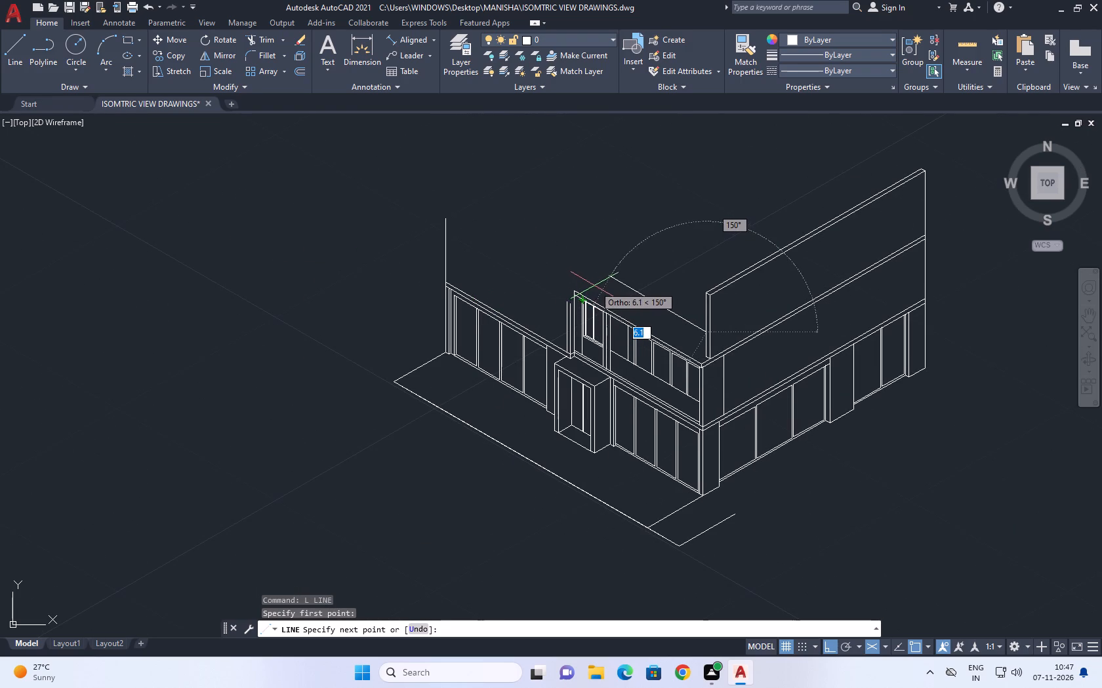
pyautogui.scroll(2, 623, 263)
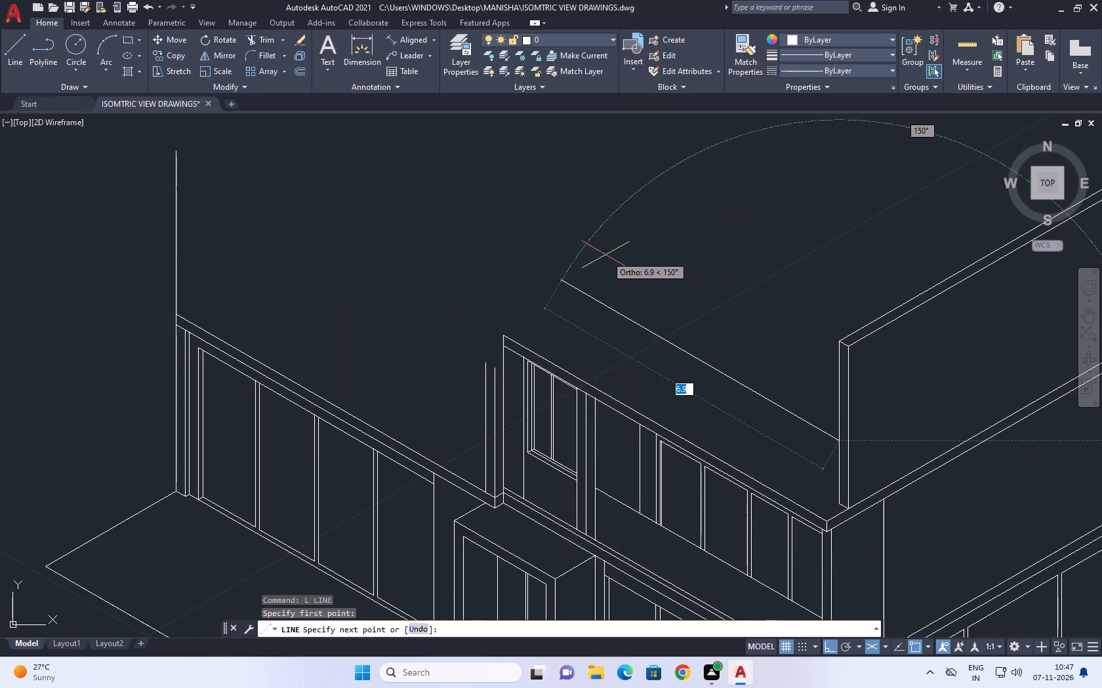
pyautogui.click(596, 255)
pyautogui.press('space')
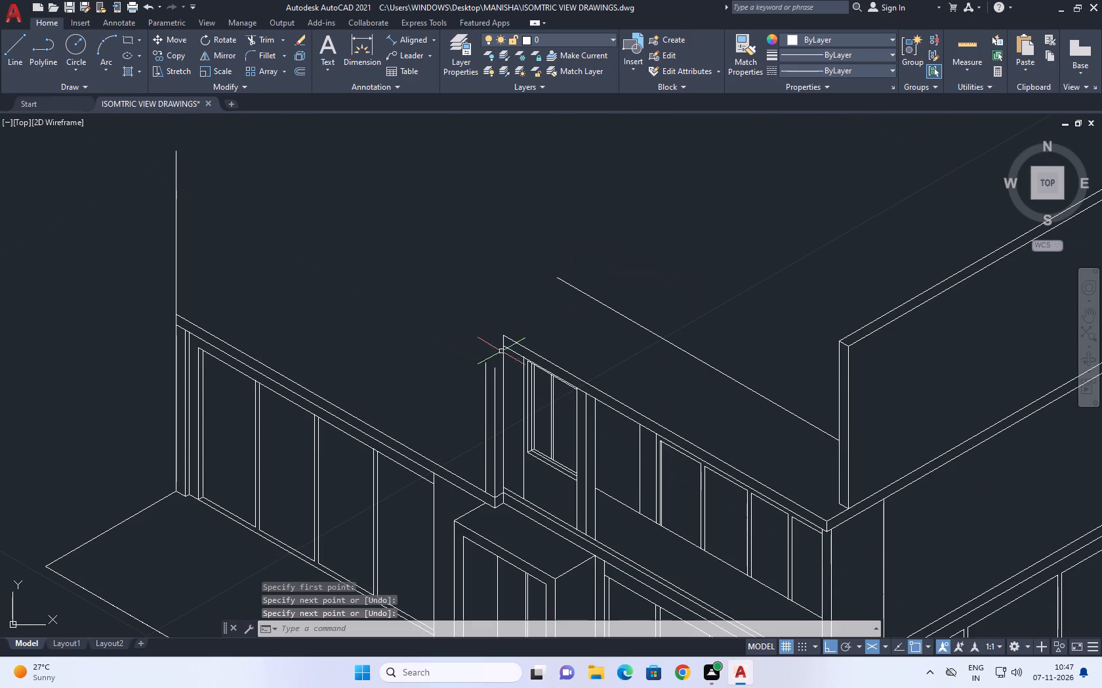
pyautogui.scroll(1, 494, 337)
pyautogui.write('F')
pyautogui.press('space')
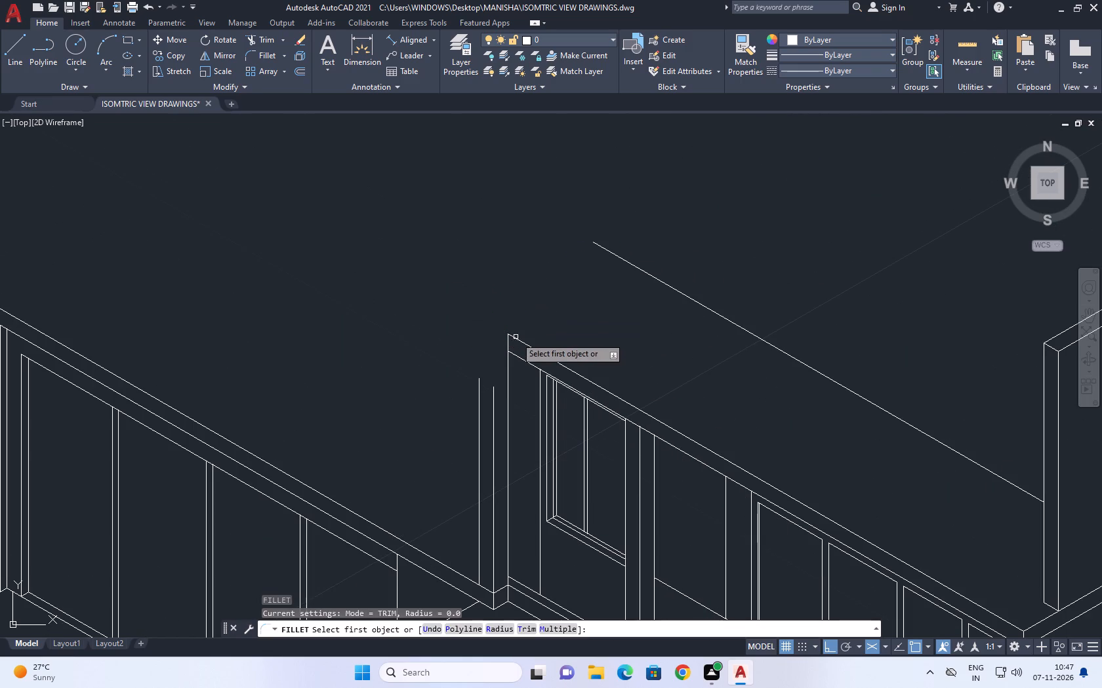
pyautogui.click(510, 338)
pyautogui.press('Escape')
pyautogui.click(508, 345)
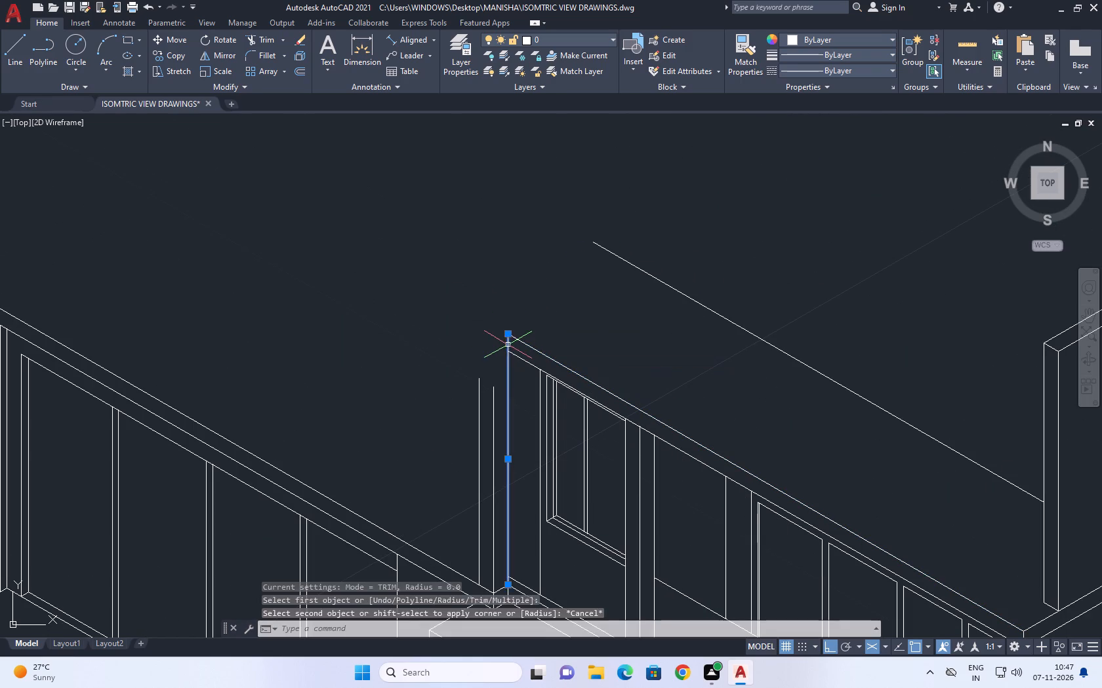
# Fillet the front wall's far end vertical with the new 150° line at radius 0 to form a sharp upper corner.
pyautogui.press('space')
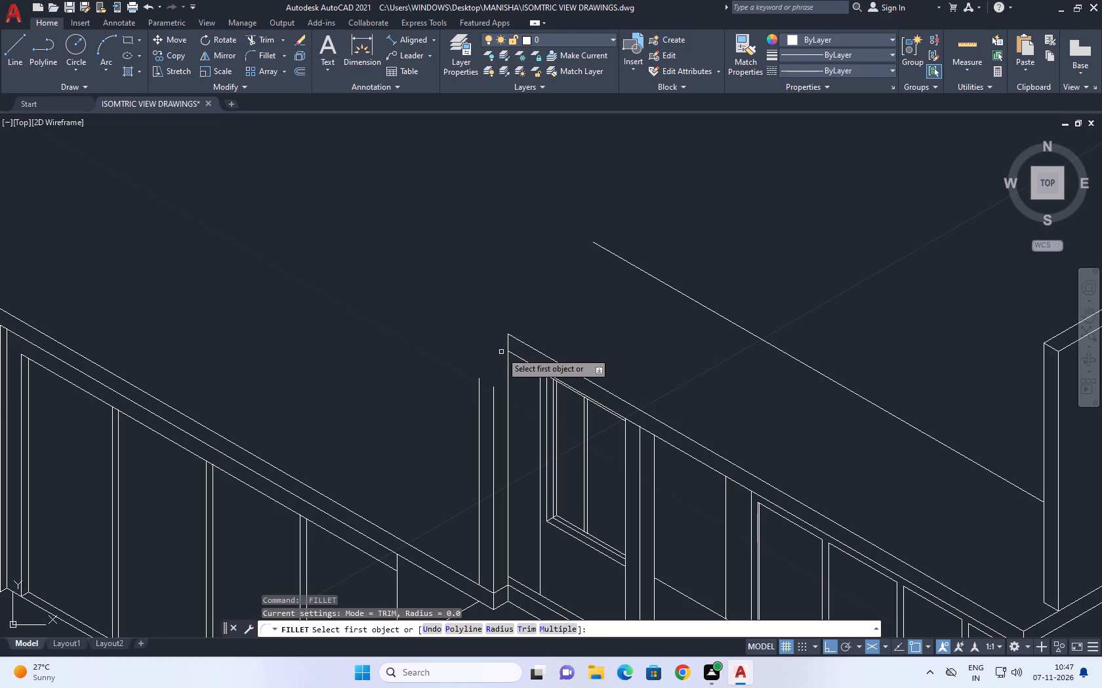
pyautogui.click(506, 345)
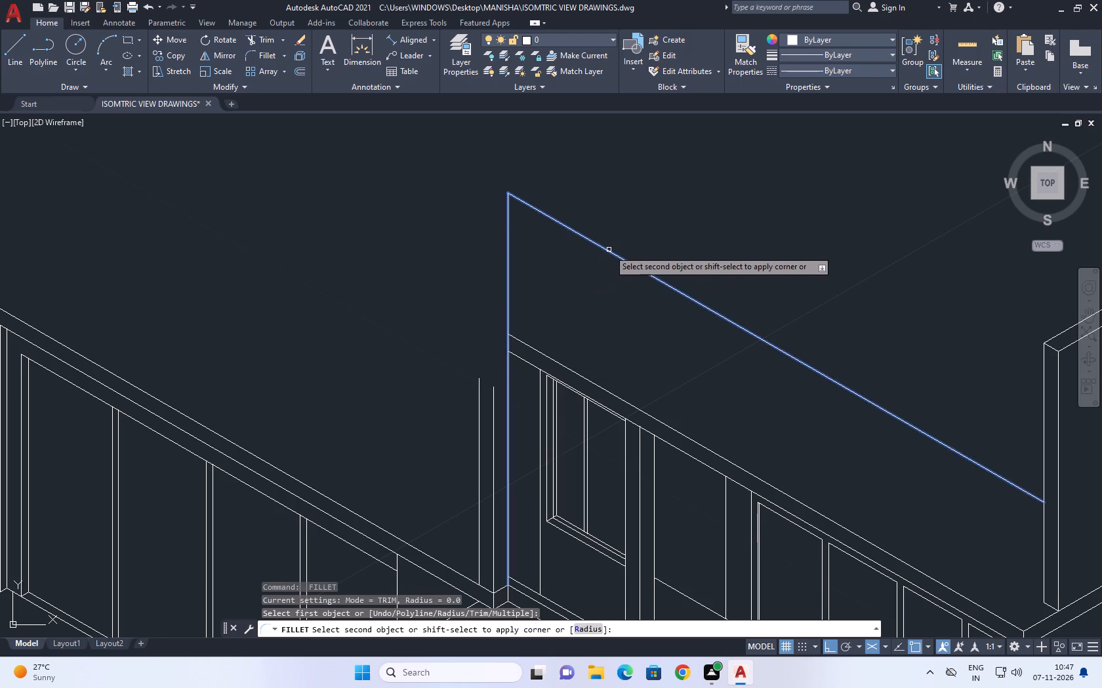
pyautogui.click(609, 250)
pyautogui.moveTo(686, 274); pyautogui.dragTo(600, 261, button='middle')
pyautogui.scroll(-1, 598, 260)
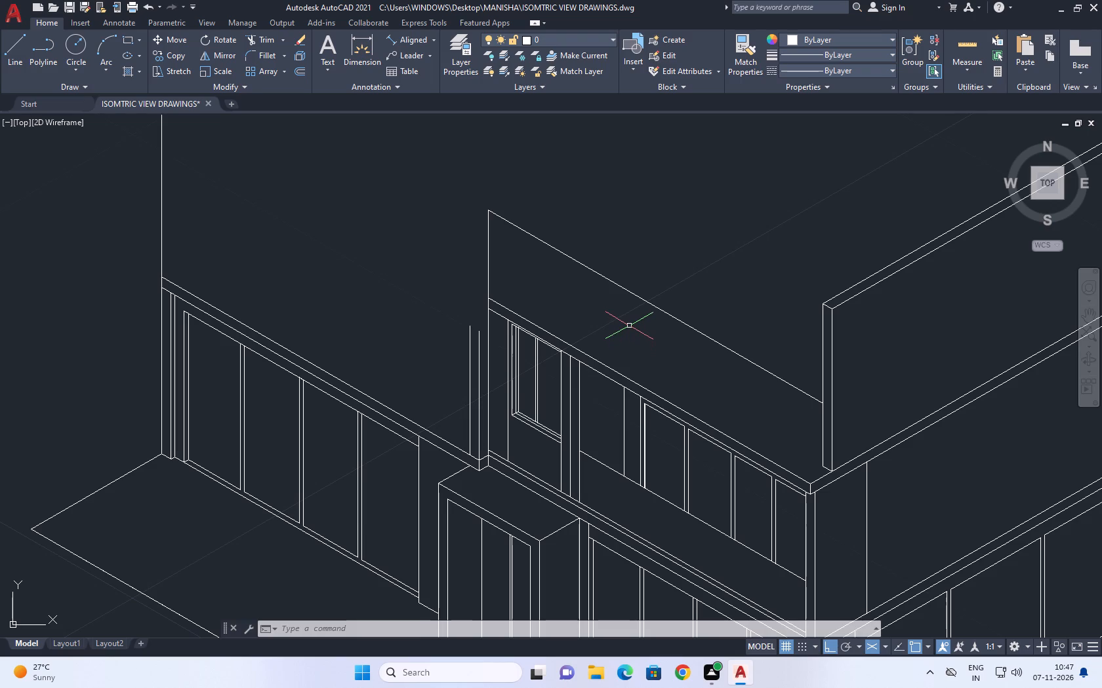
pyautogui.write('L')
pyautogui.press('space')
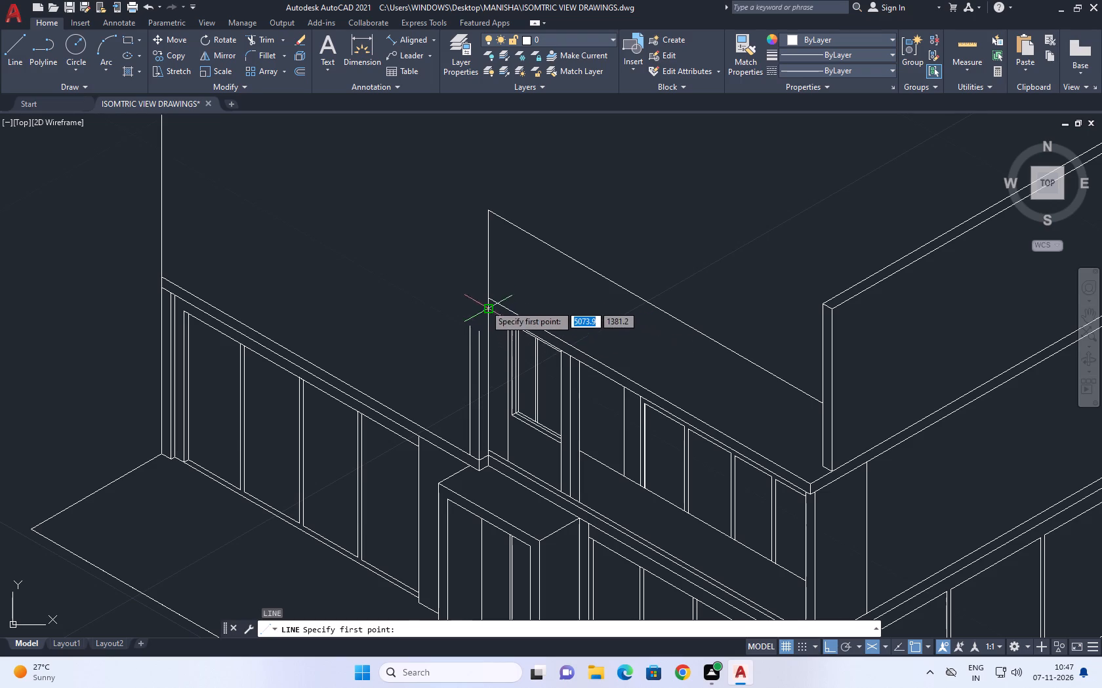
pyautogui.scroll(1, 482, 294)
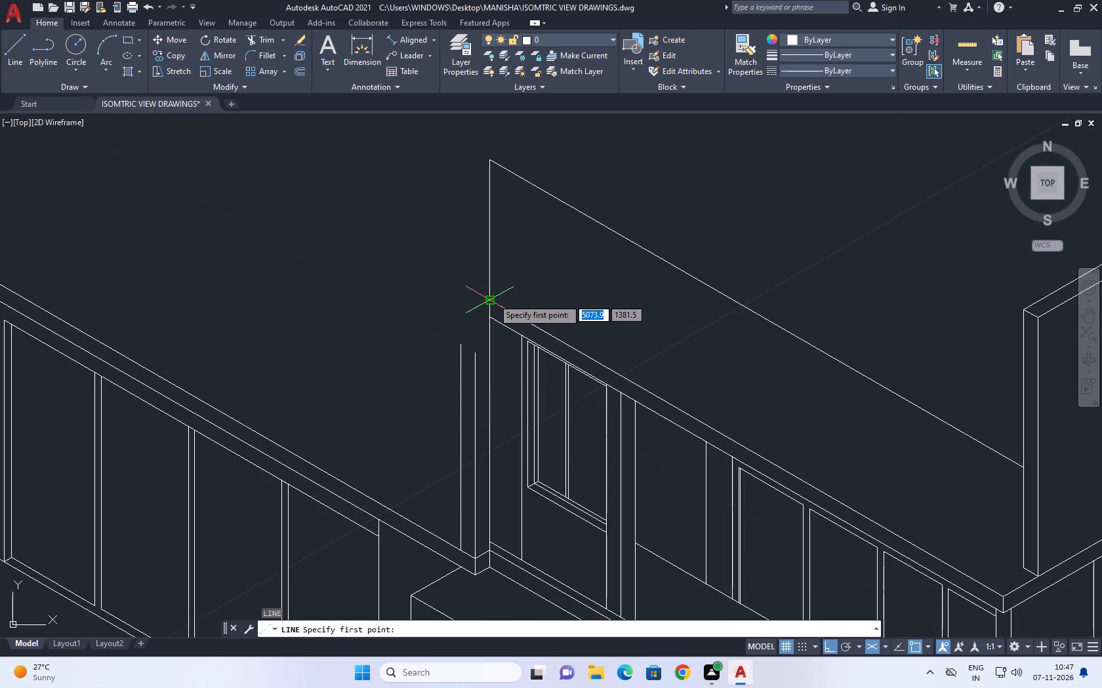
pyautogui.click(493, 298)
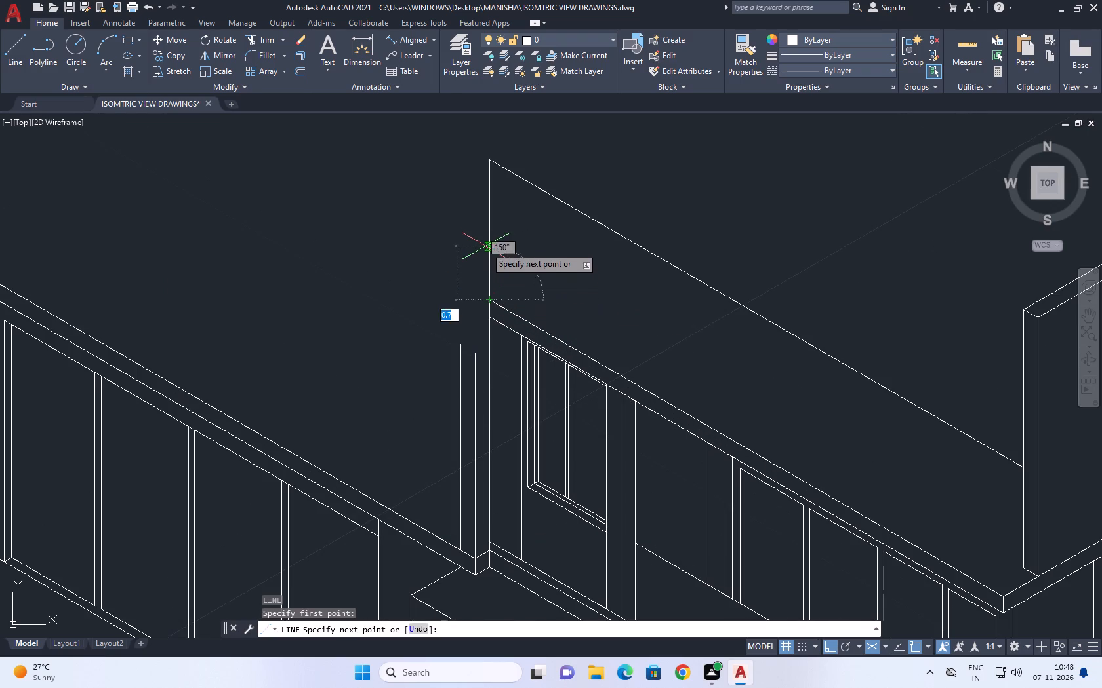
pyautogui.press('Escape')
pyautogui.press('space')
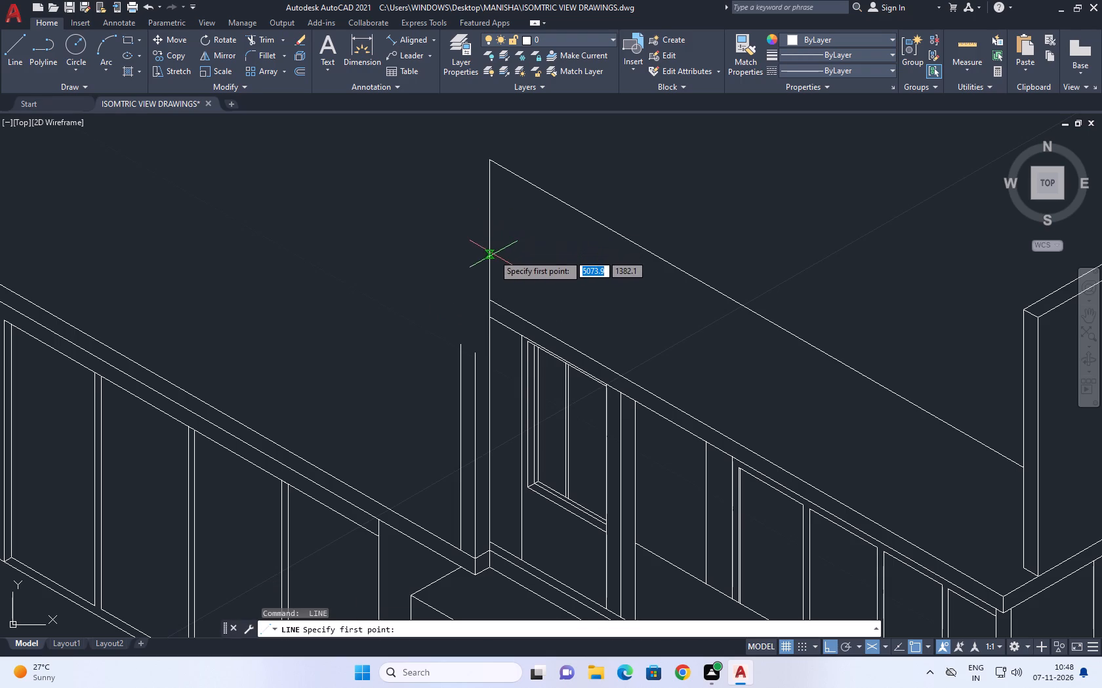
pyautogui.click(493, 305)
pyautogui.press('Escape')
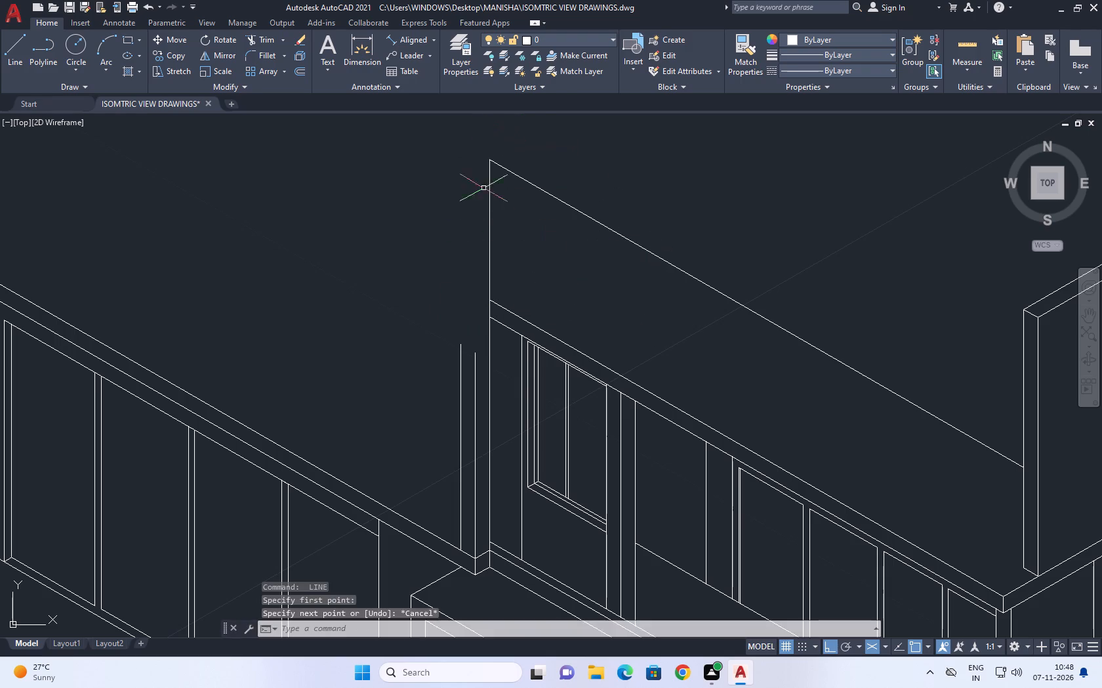
# Draw a line from the new upper corner straight down to the end of the front wall roof band's top line.
pyautogui.press('space')
pyautogui.click(487, 162)
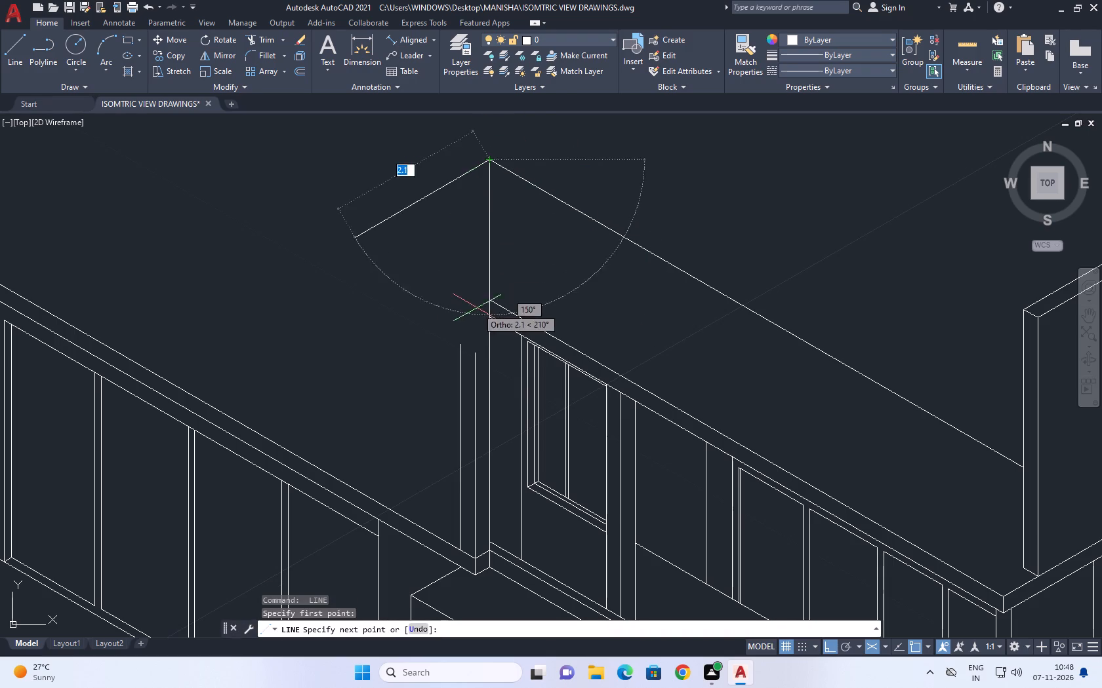
pyautogui.click(487, 303)
pyautogui.press('space')
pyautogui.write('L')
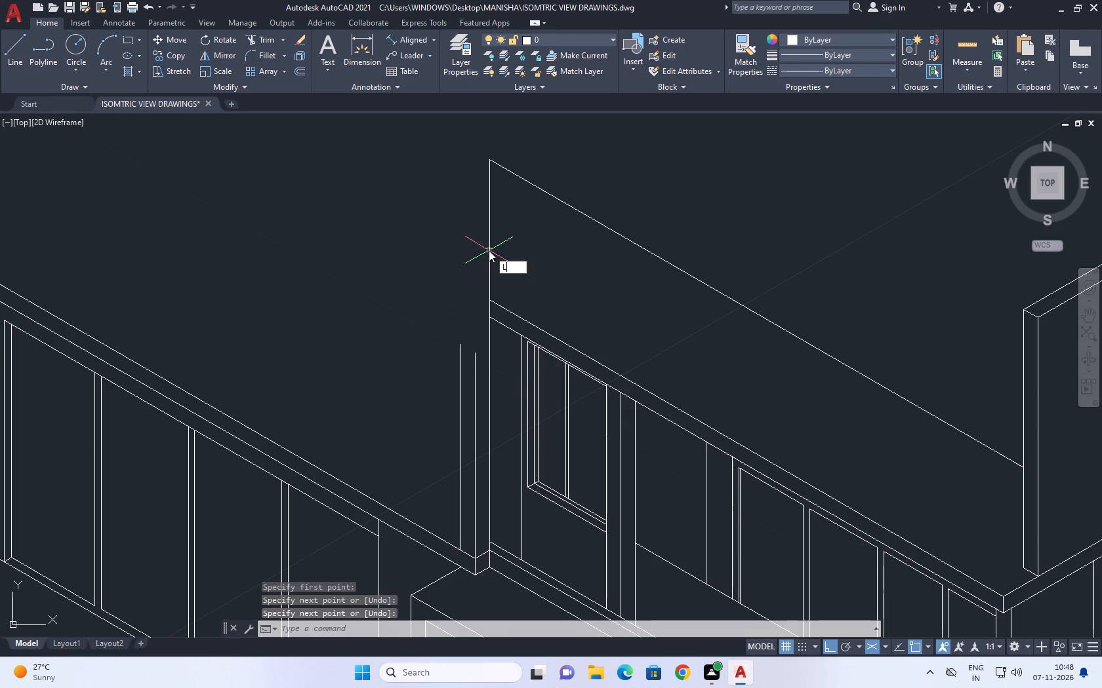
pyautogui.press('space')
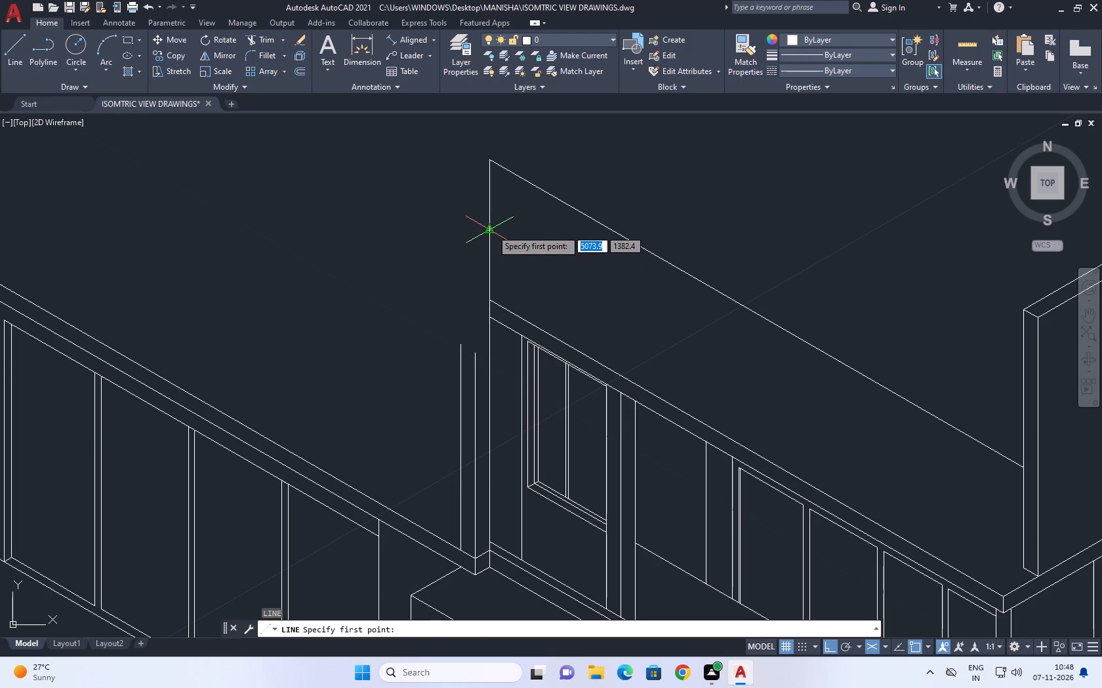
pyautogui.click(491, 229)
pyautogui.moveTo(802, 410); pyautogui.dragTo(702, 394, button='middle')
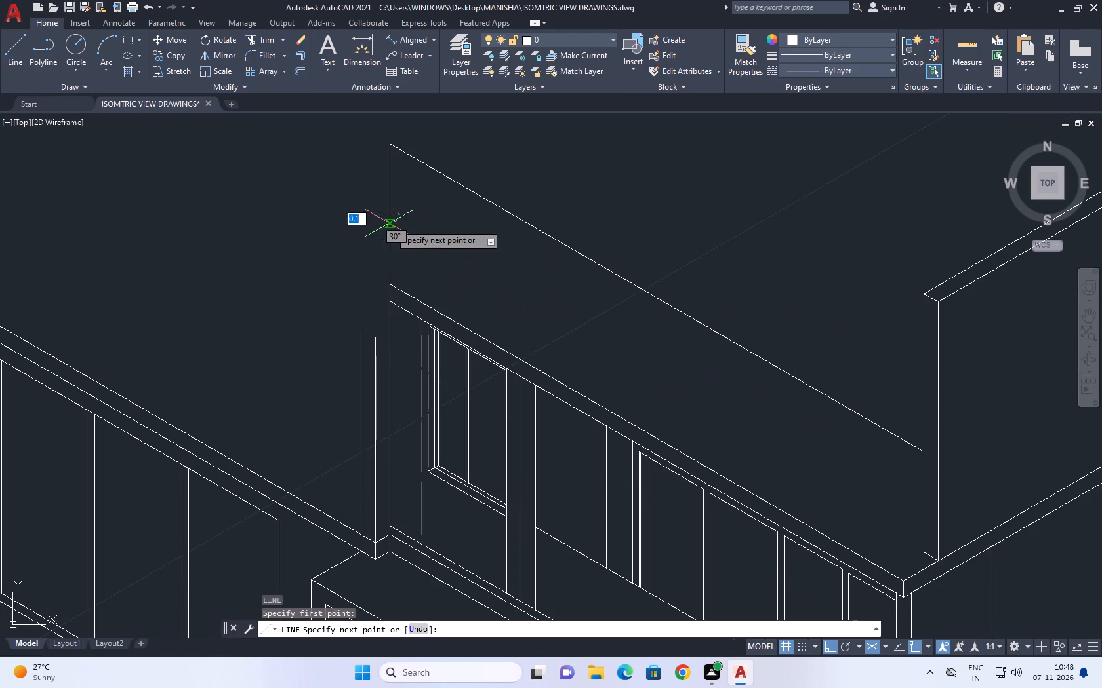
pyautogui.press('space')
# Draw a line parallel to the front roof band, from a point on the end vertical slightly above the band to just short of the near corner.
pyautogui.press('space')
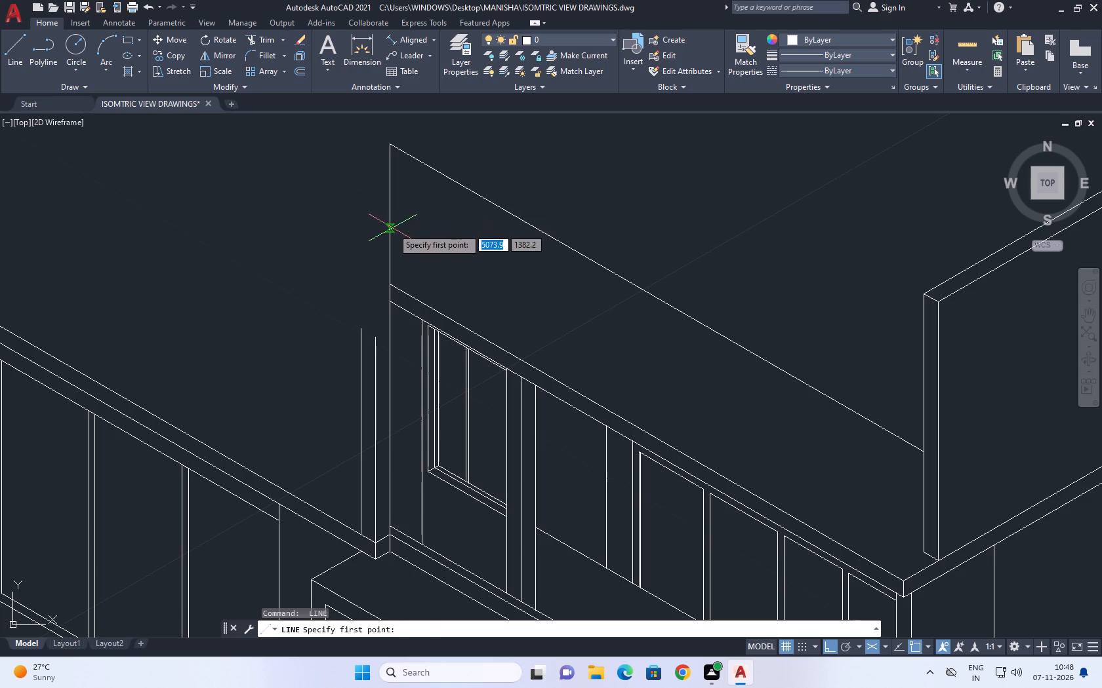
pyautogui.click(392, 231)
pyautogui.moveTo(799, 477); pyautogui.dragTo(790, 474, button='middle')
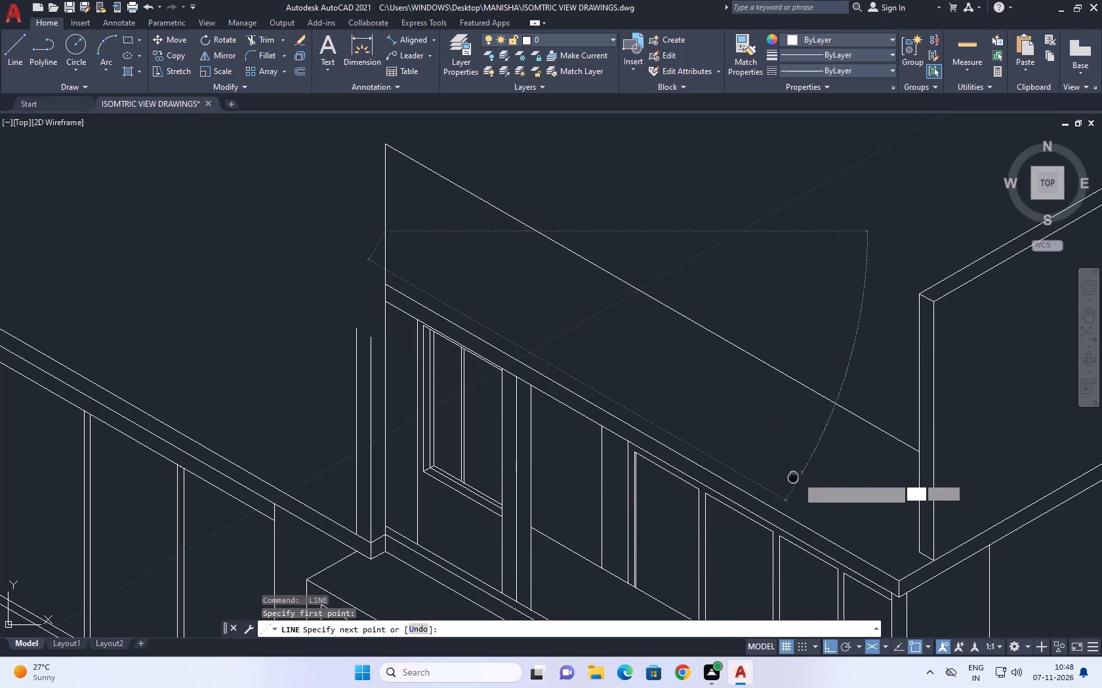
pyautogui.moveTo(790, 474); pyautogui.dragTo(687, 421, button='middle')
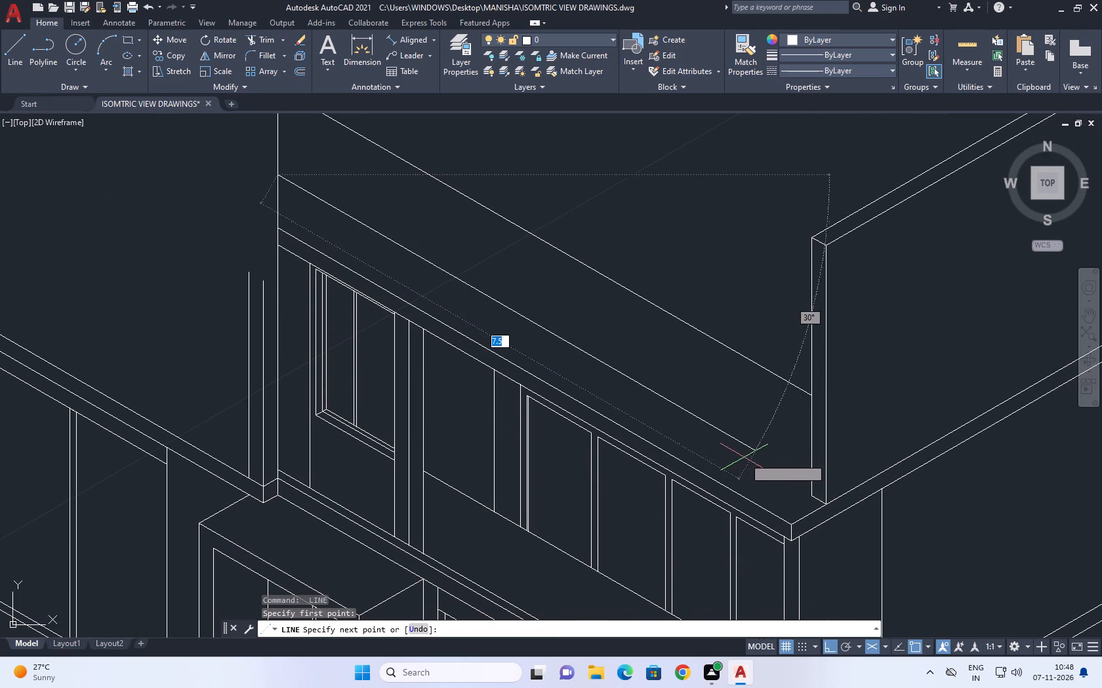
pyautogui.click(785, 467)
pyautogui.press('space')
# Switch to the right isoplane and draw a vertical line up from the roof band's near top corner, past the new parallel line's level.
pyautogui.scroll(2, 786, 520)
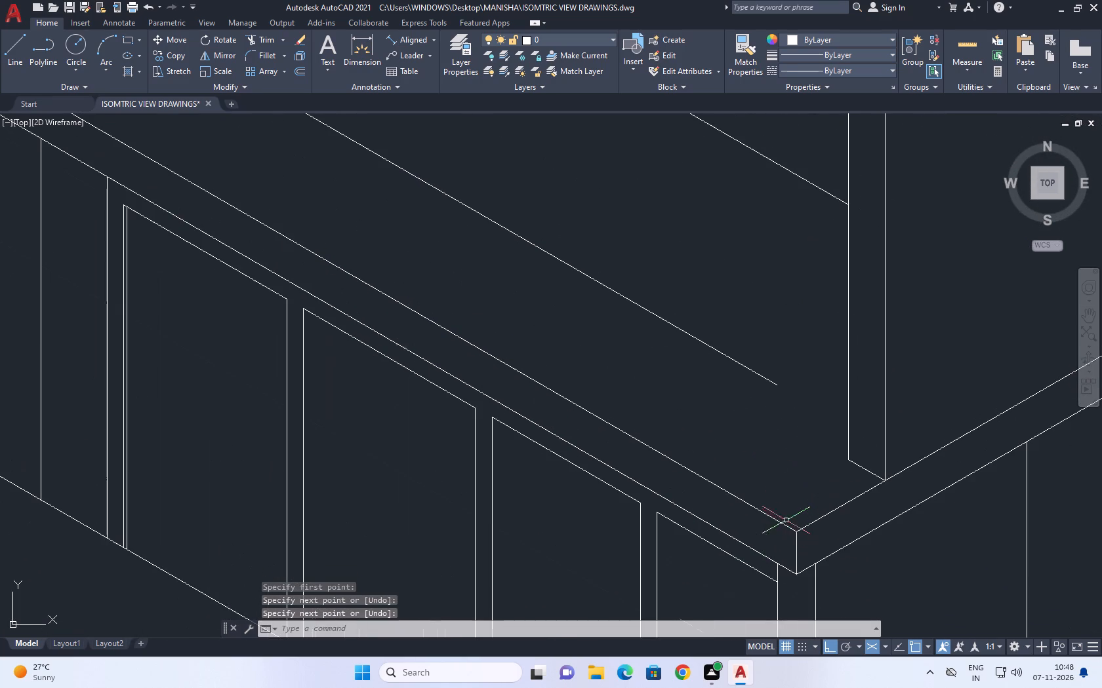
pyautogui.press('space')
pyautogui.click(795, 526)
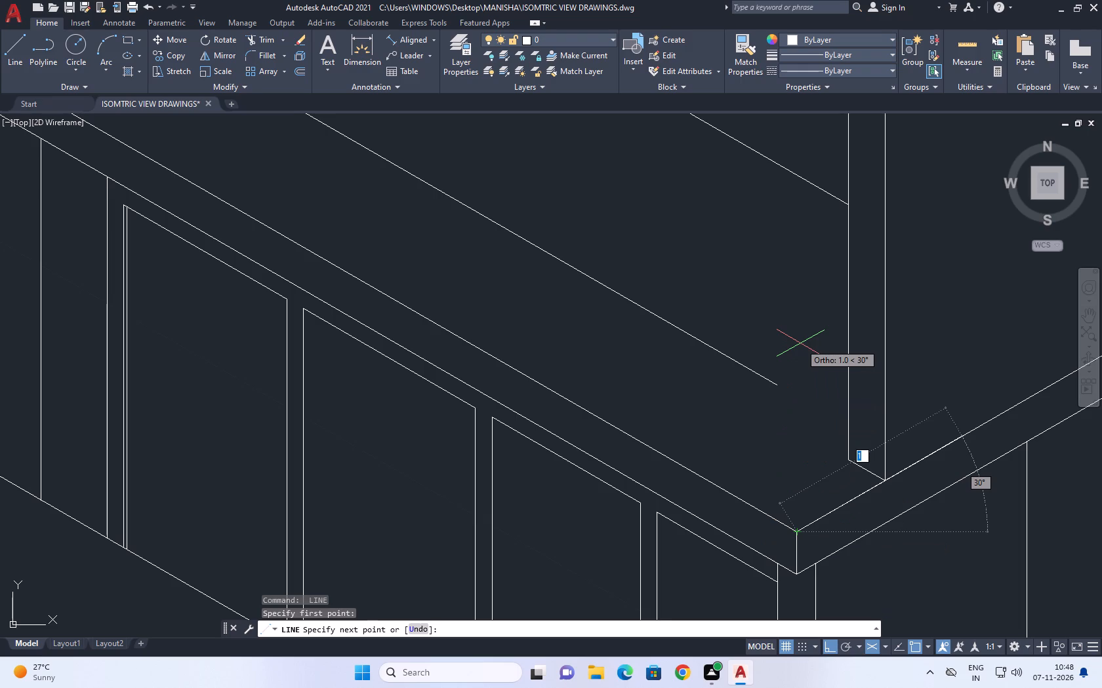
pyautogui.press('F5')
pyautogui.click(794, 327)
pyautogui.press('space')
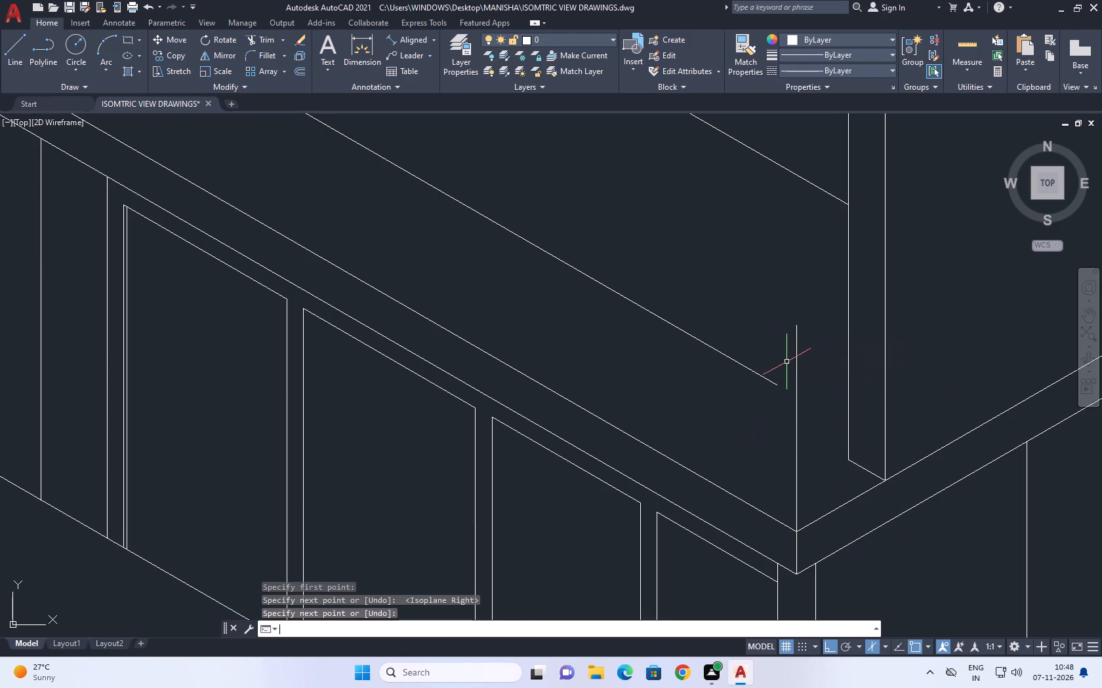
# Fillet the new parallel line with the near corner vertical at radius 0 to close the front parapet's corner.
pyautogui.press('f')
pyautogui.press('space')
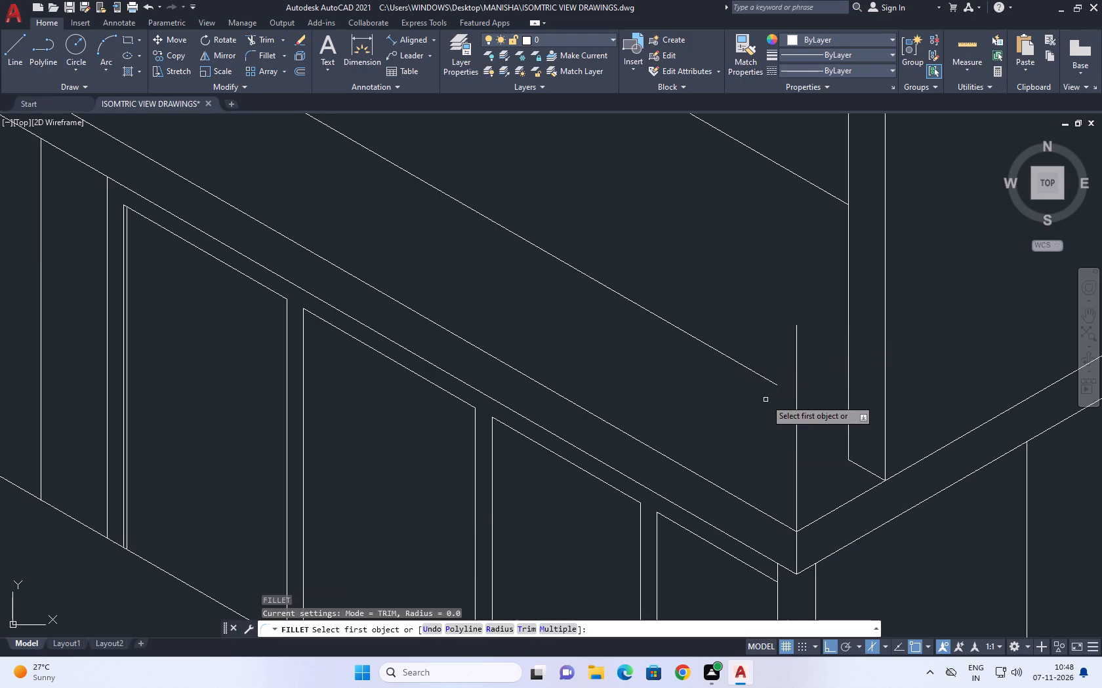
pyautogui.click(773, 382)
pyautogui.click(795, 405)
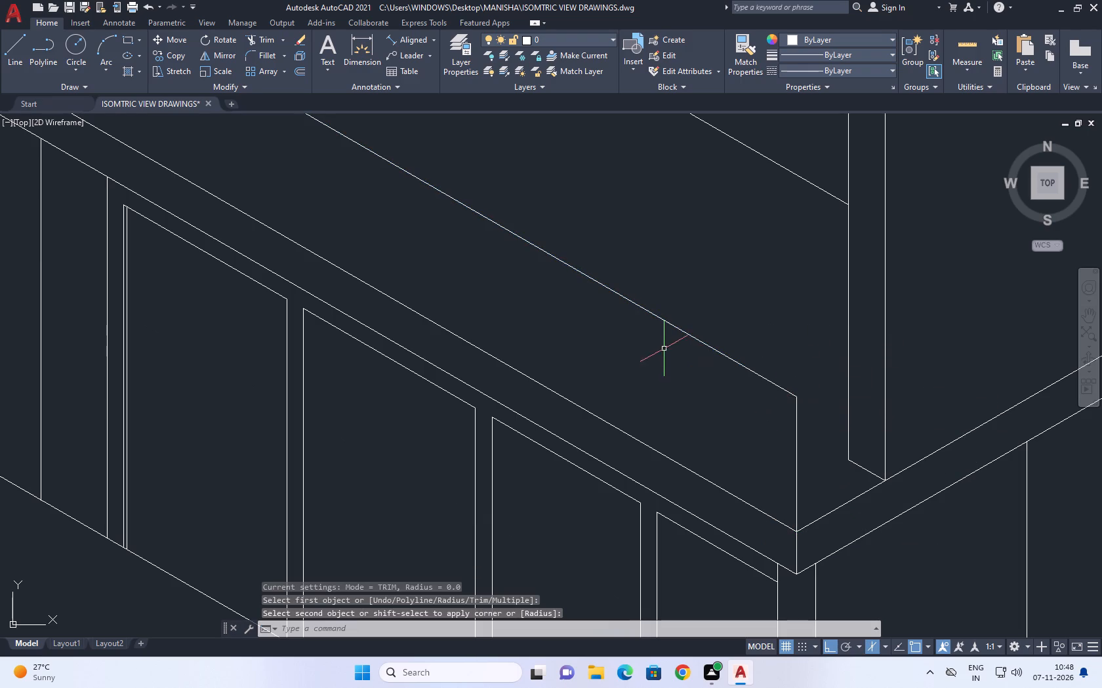
# Draw a line at 30° from the parapet's near upper corner, crossing both end verticals of the adjoining upper wall.
pyautogui.moveTo(703, 366); pyautogui.dragTo(473, 449, button='middle')
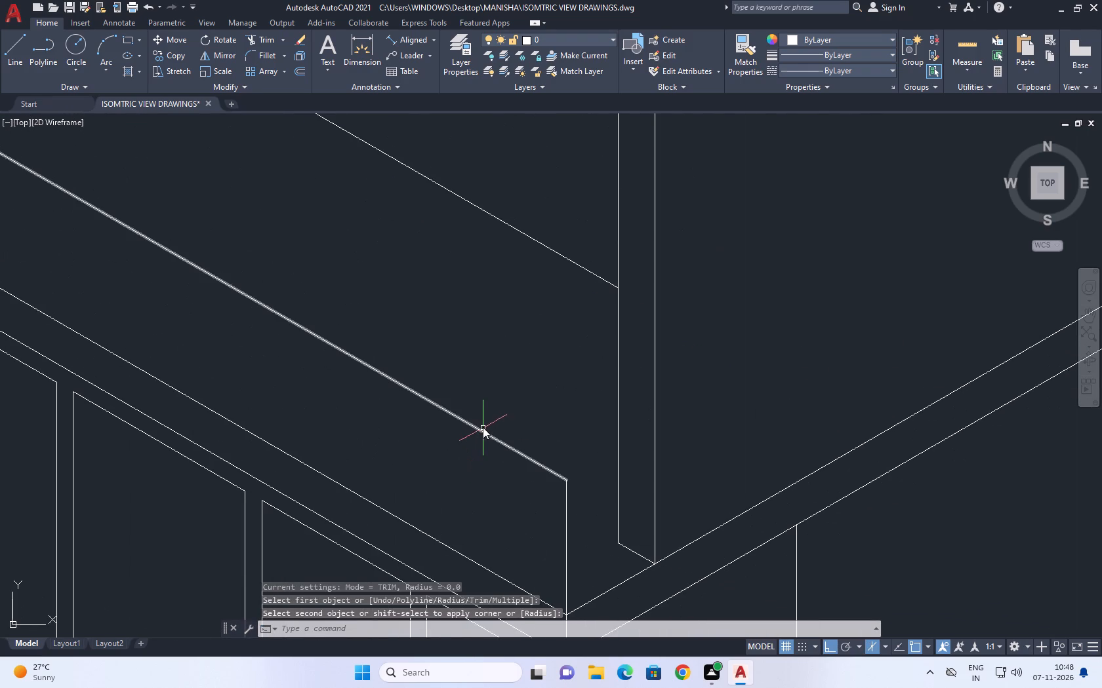
pyautogui.press('l')
pyautogui.press('space')
pyautogui.moveTo(569, 478); pyautogui.dragTo(581, 484)
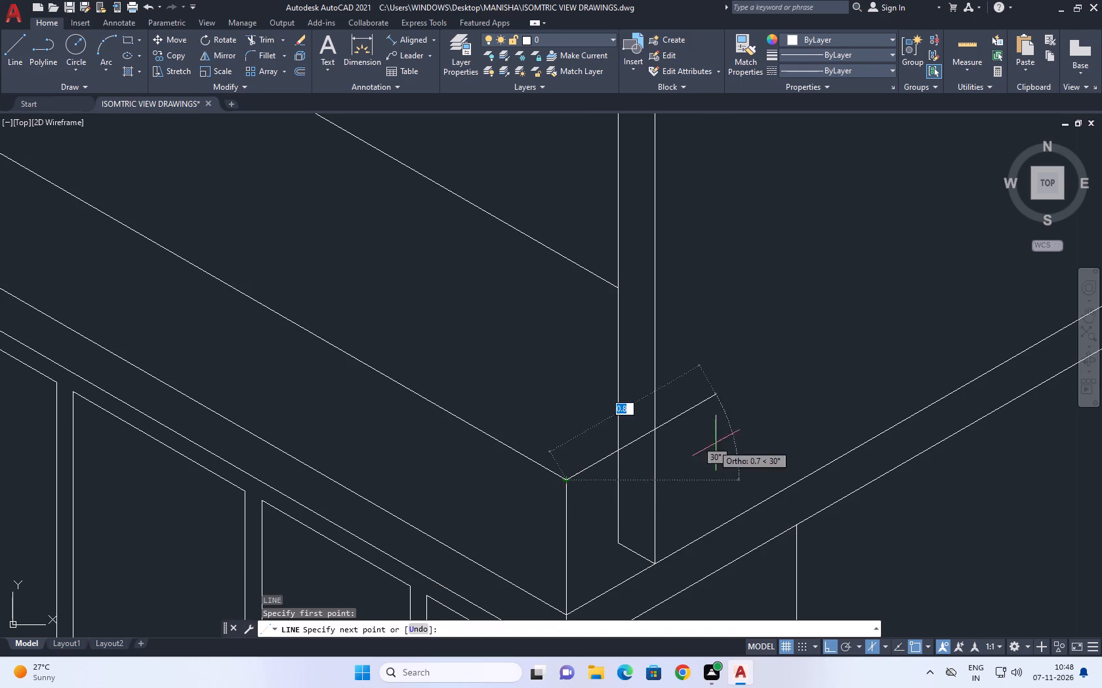
pyautogui.click(767, 412)
pyautogui.press('space')
# Trim the 30° parapet return line where it extends past the adjoining upper wall's outer end vertical.
pyautogui.press('t')
pyautogui.write('R')
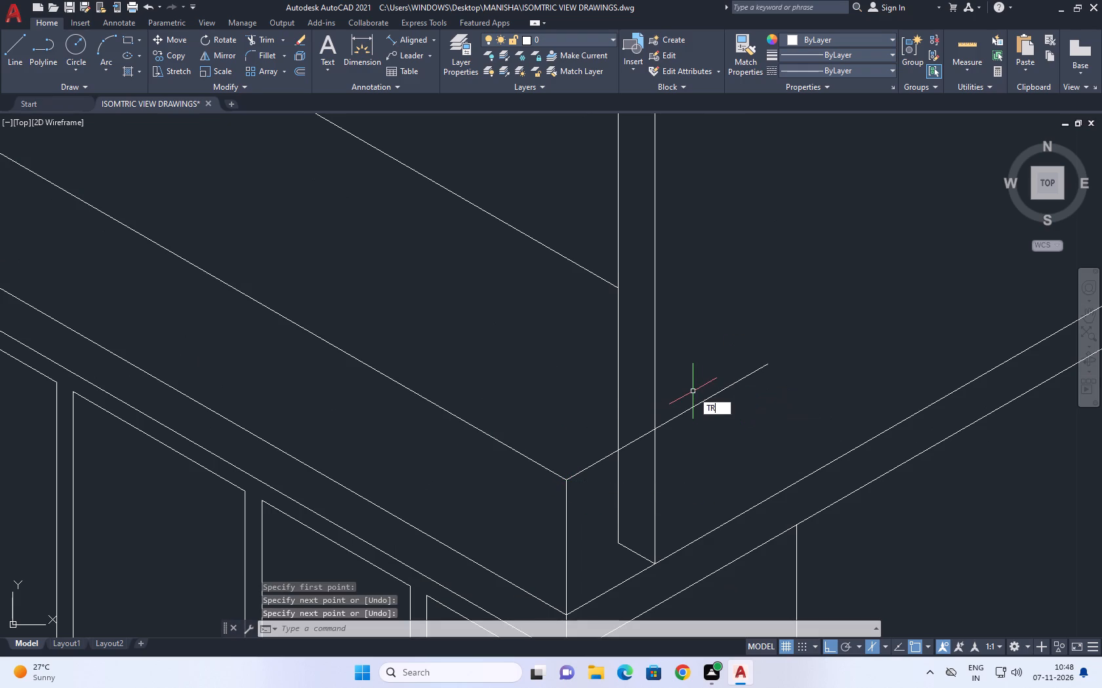
pyautogui.press('space')
pyautogui.moveTo(700, 389); pyautogui.dragTo(703, 401)
pyautogui.click(706, 411)
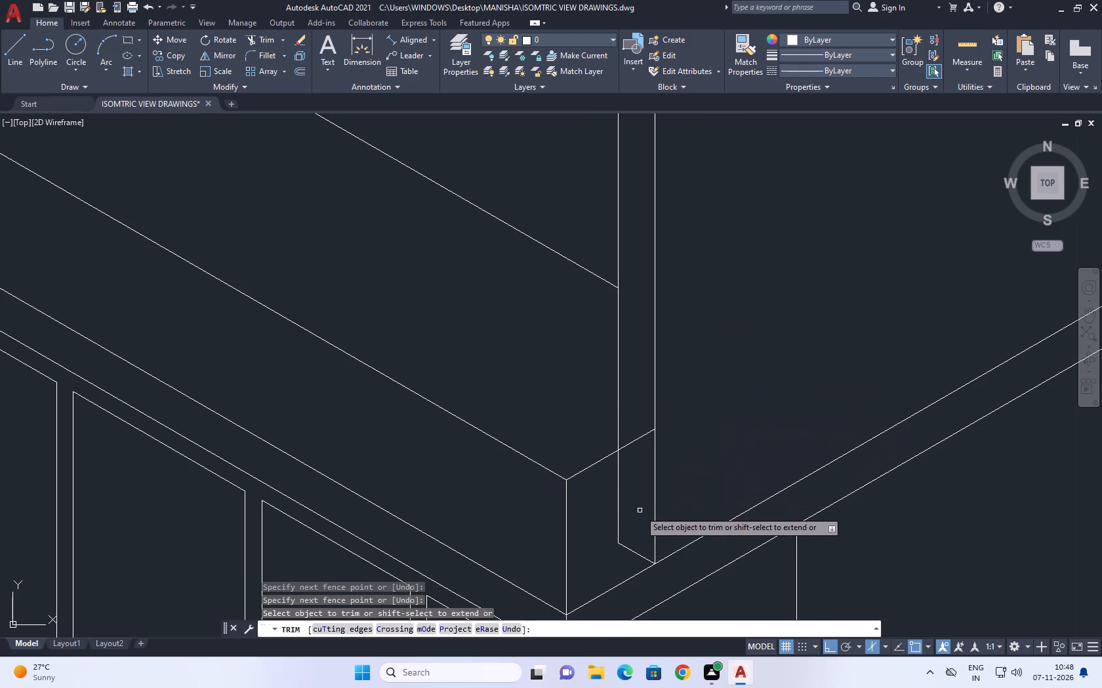
pyautogui.moveTo(634, 516); pyautogui.dragTo(703, 489, button='middle')
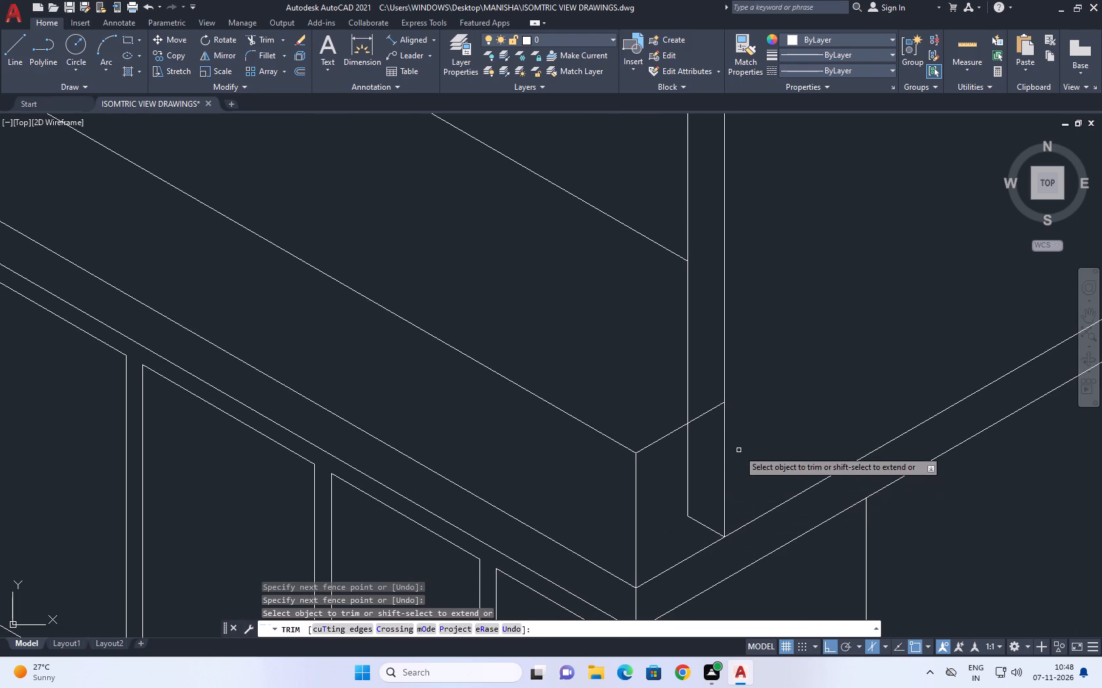
pyautogui.scroll(-2, 737, 436)
pyautogui.press('space')
# Draw a left-isoplane line at 150° from the adjoining wall's back top corner, running above the front wall to near its far end vertical.
pyautogui.moveTo(684, 370); pyautogui.dragTo(707, 438, button='middle')
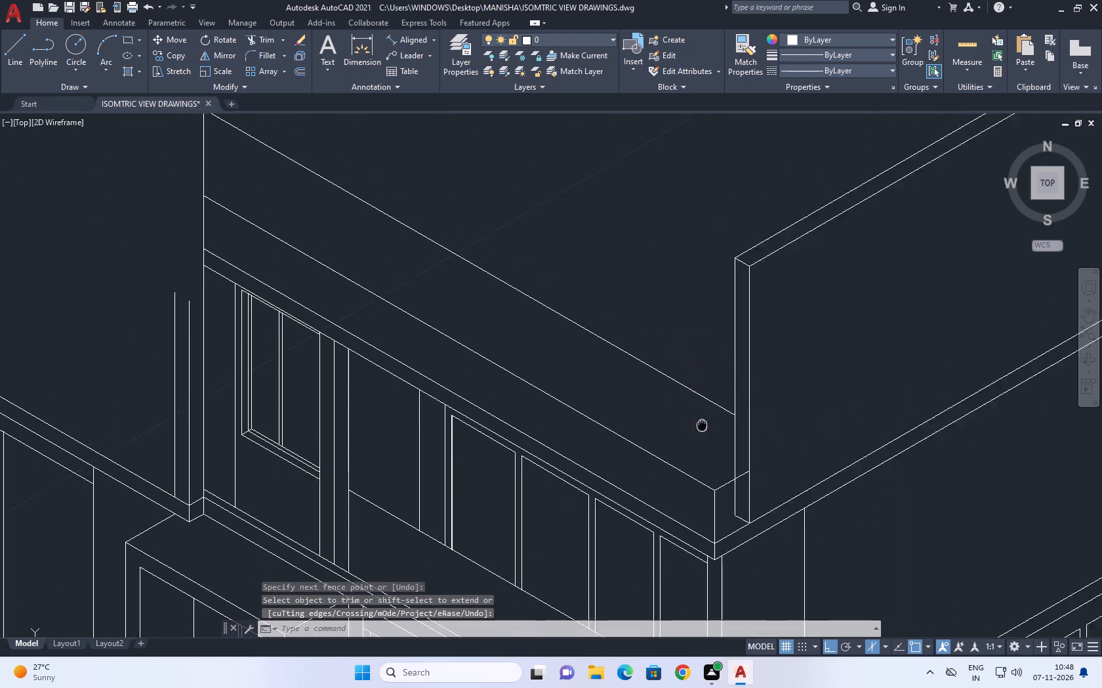
pyautogui.moveTo(707, 438); pyautogui.dragTo(710, 449, button='middle')
pyautogui.middleClick(381, 380)
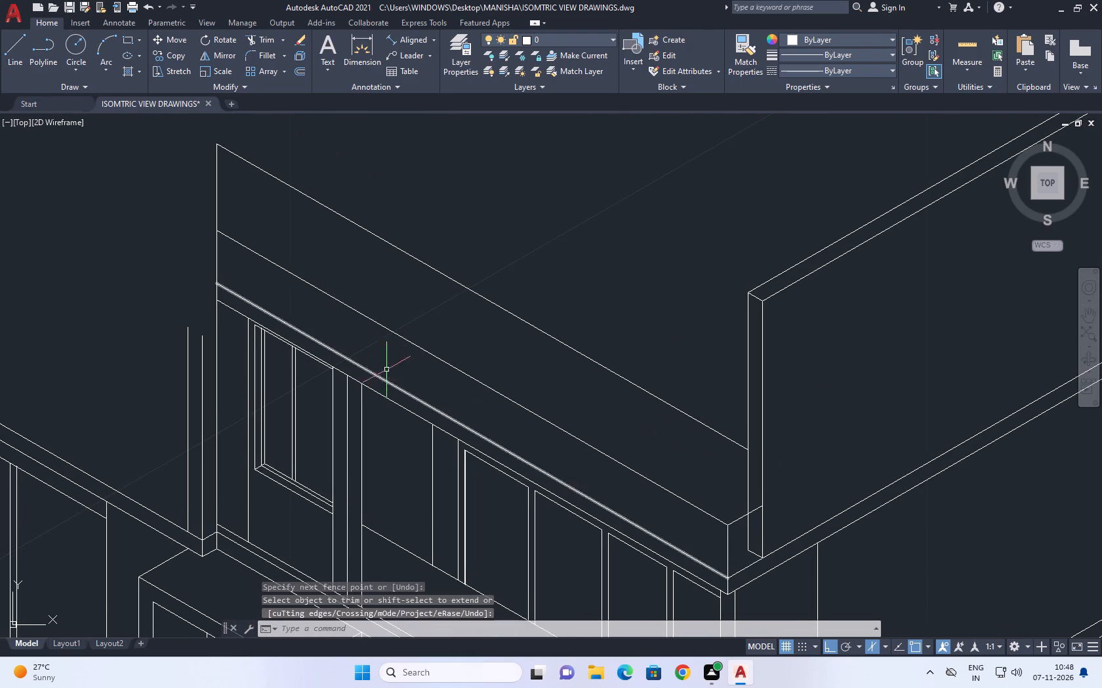
pyautogui.moveTo(342, 334); pyautogui.dragTo(365, 414, button='middle')
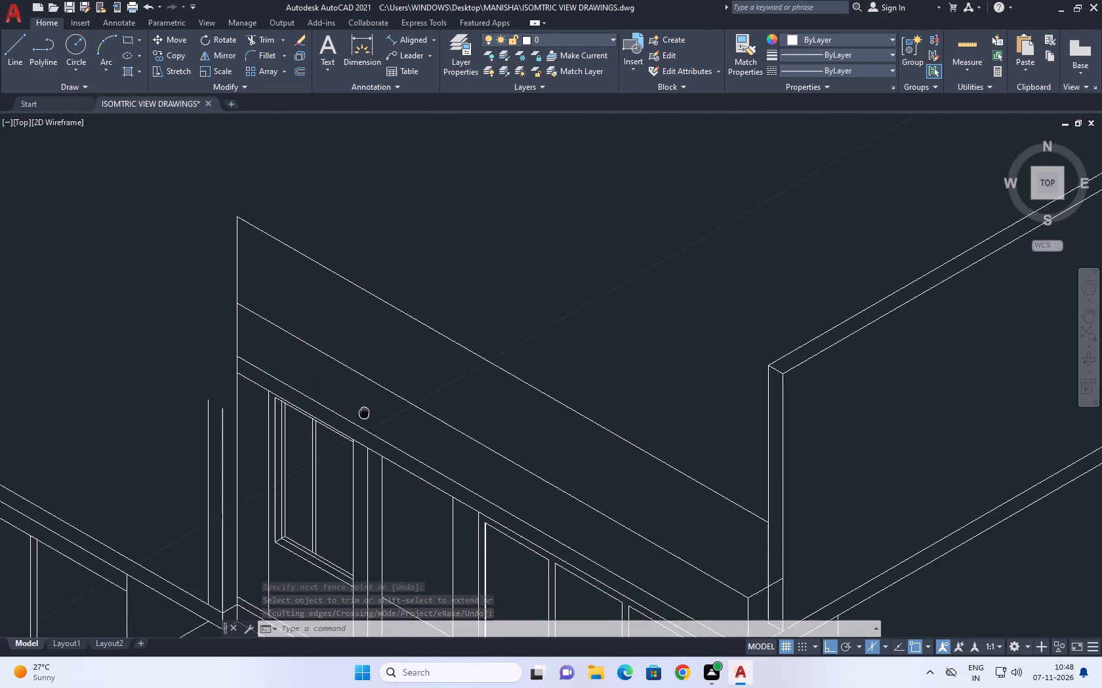
pyautogui.moveTo(365, 414); pyautogui.dragTo(369, 423, button='middle')
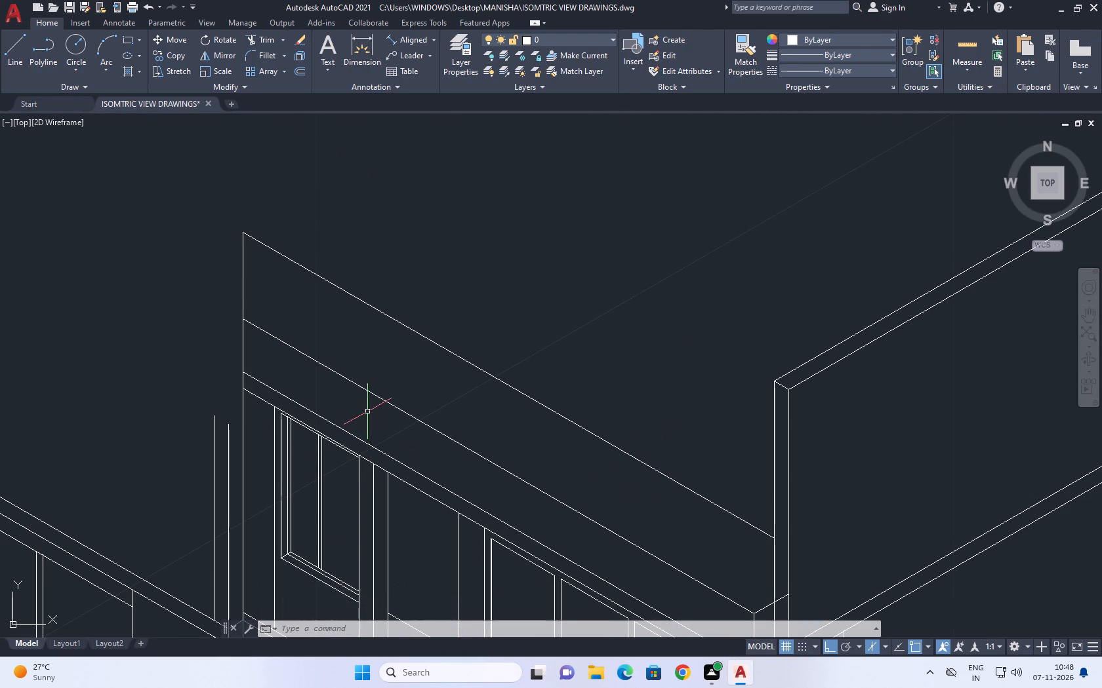
pyautogui.moveTo(685, 419); pyautogui.dragTo(680, 436, button='middle')
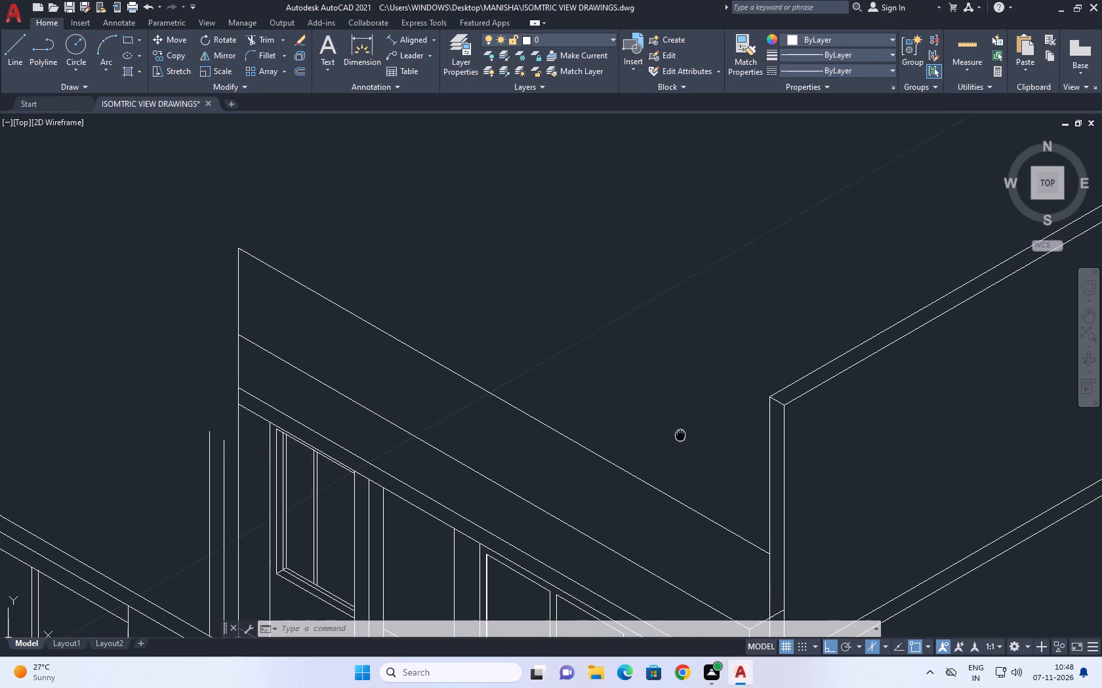
pyautogui.moveTo(680, 436); pyautogui.dragTo(679, 438, button='middle')
pyautogui.press('l')
pyautogui.press('space')
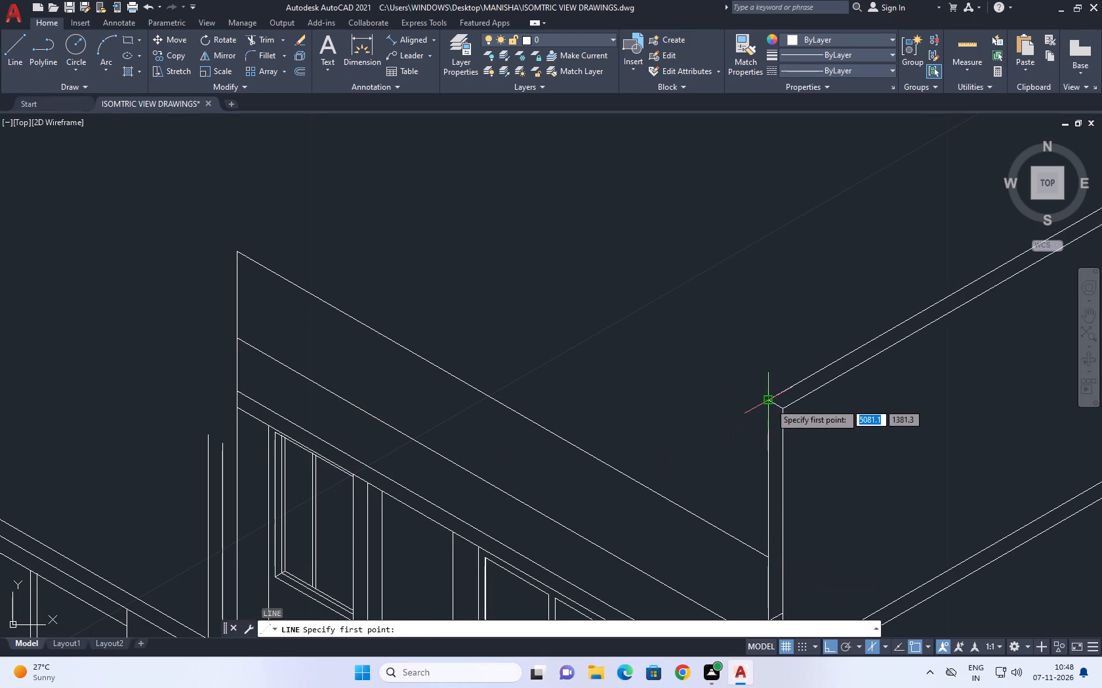
pyautogui.click(771, 403)
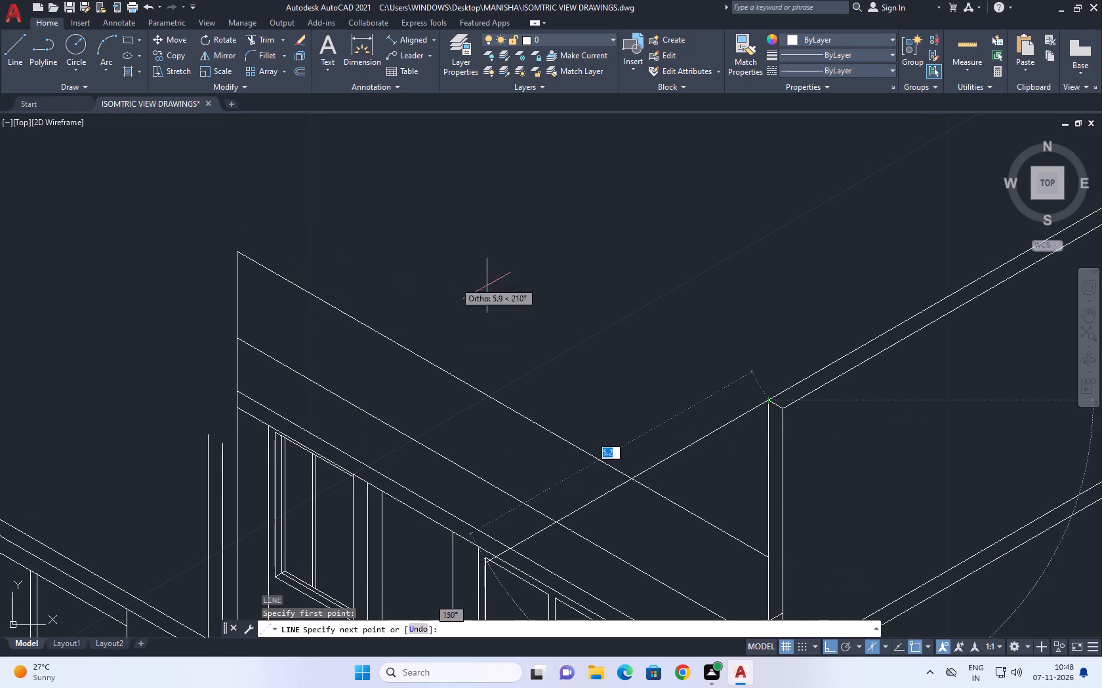
pyautogui.scroll(-1, 523, 286)
pyautogui.press('F8')
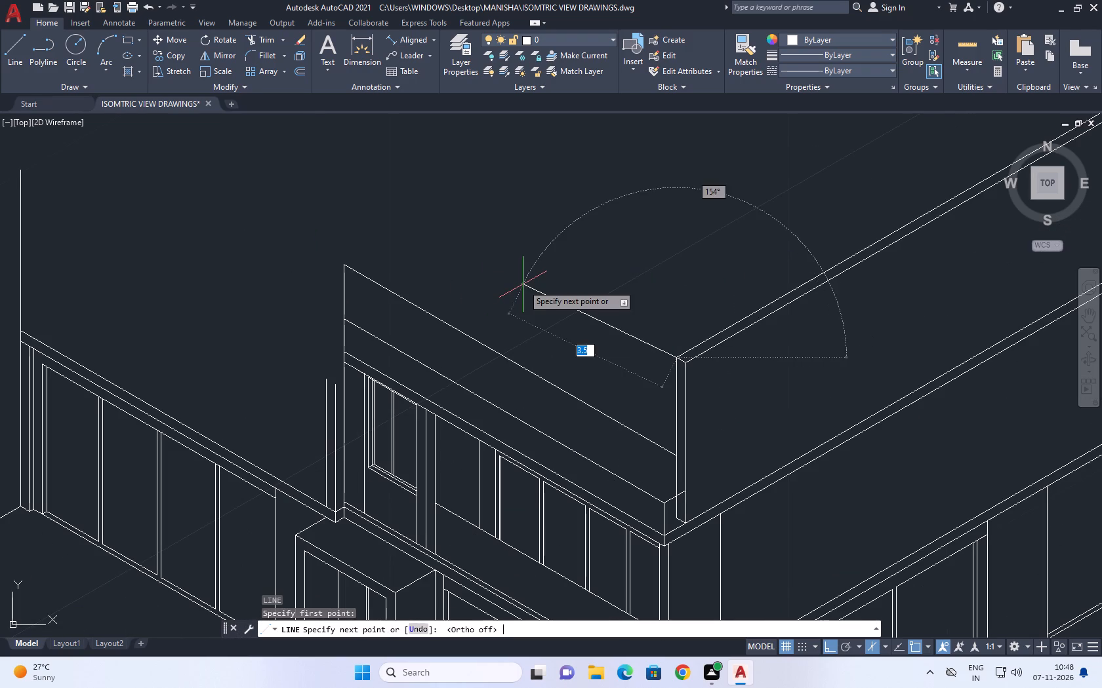
pyautogui.press('F8')
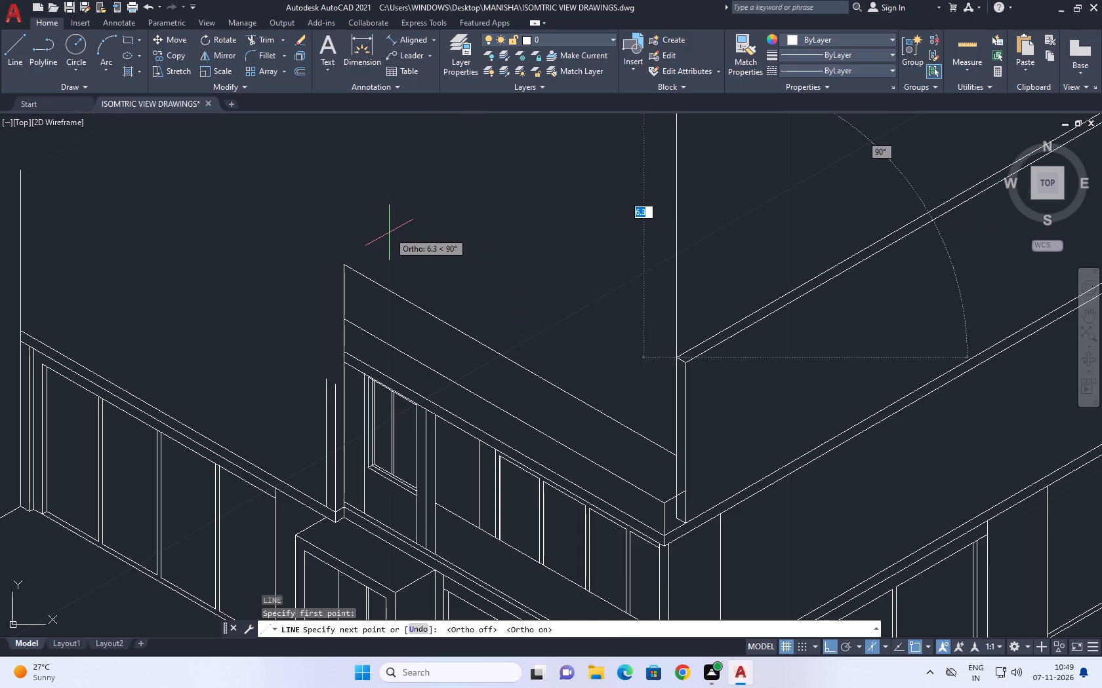
pyautogui.press('F5')
pyautogui.click(354, 240)
pyautogui.press('Escape')
pyautogui.write('EX')
pyautogui.press('Escape')
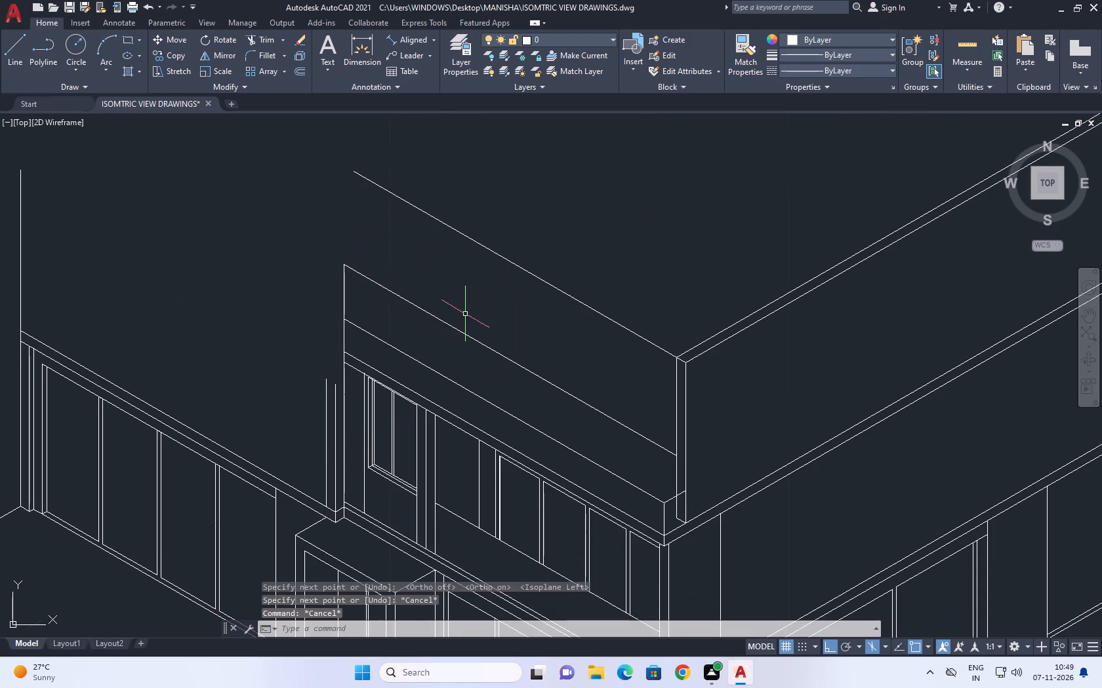
# Draw a vertical from the adjoining wall's back top edge just beyond its corner, replacing a first 0.11 segment with one of length 1.
pyautogui.moveTo(536, 332); pyautogui.dragTo(536, 343, button='middle')
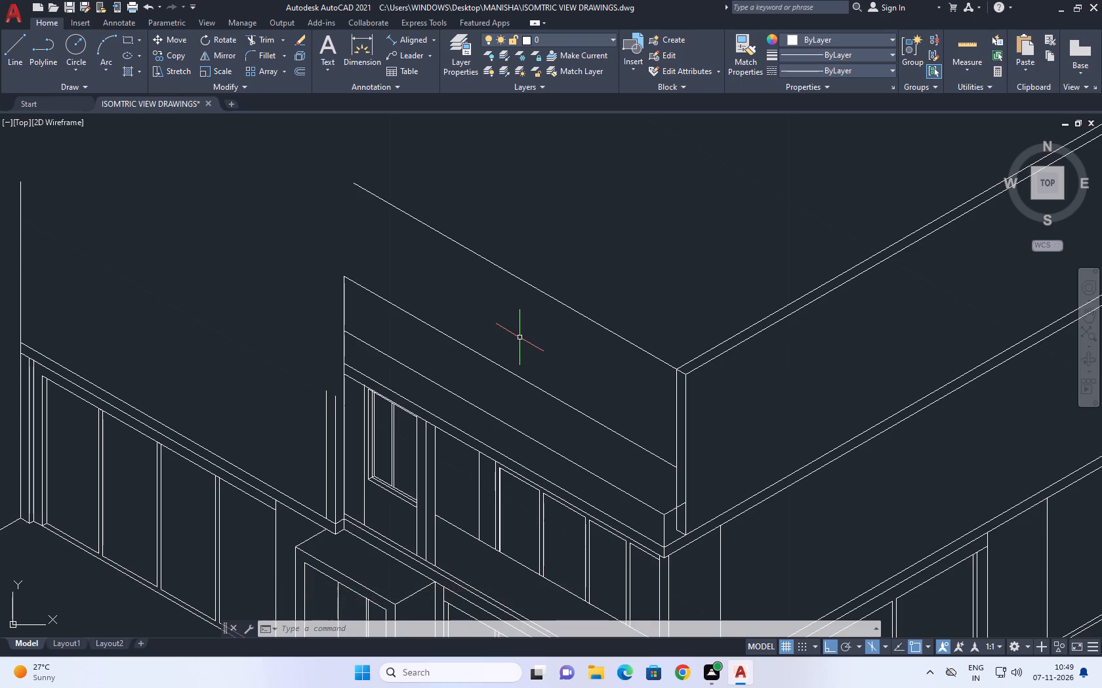
pyautogui.moveTo(675, 402); pyautogui.dragTo(521, 470, button='middle')
pyautogui.press('l')
pyautogui.press('space')
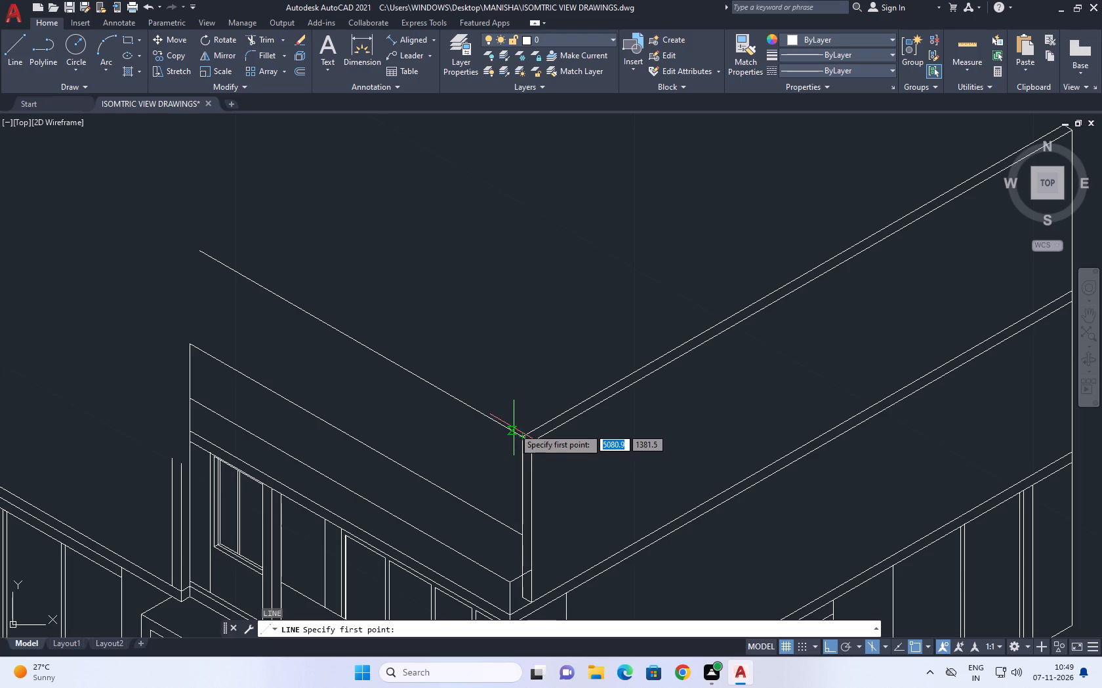
pyautogui.scroll(1, 527, 419)
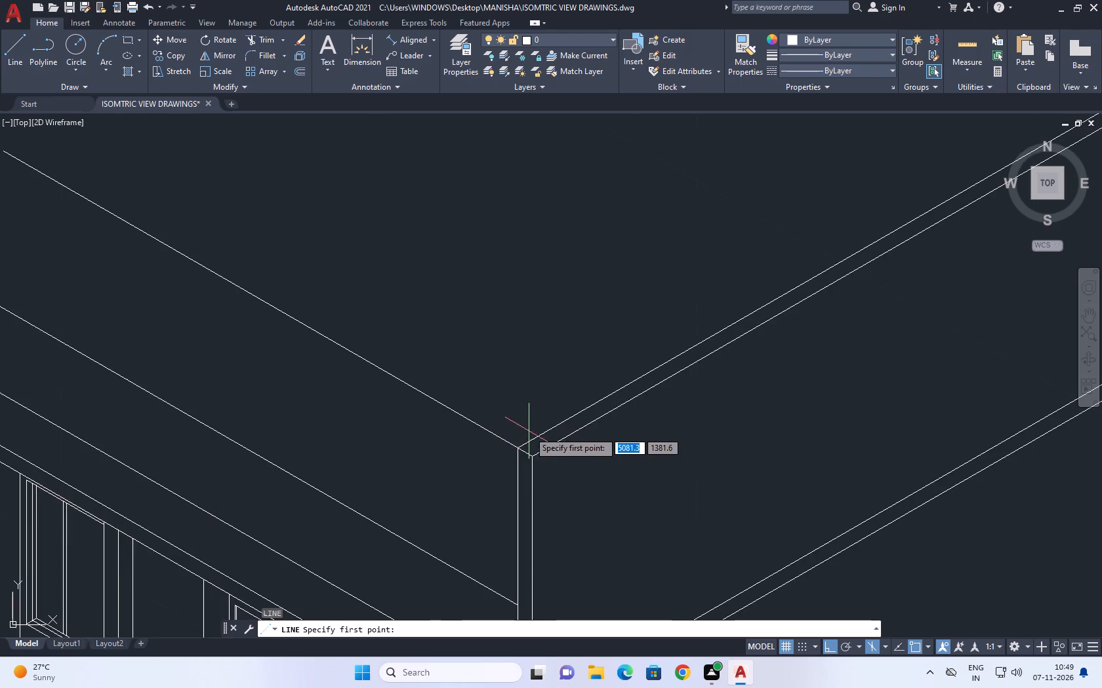
pyautogui.scroll(2, 530, 432)
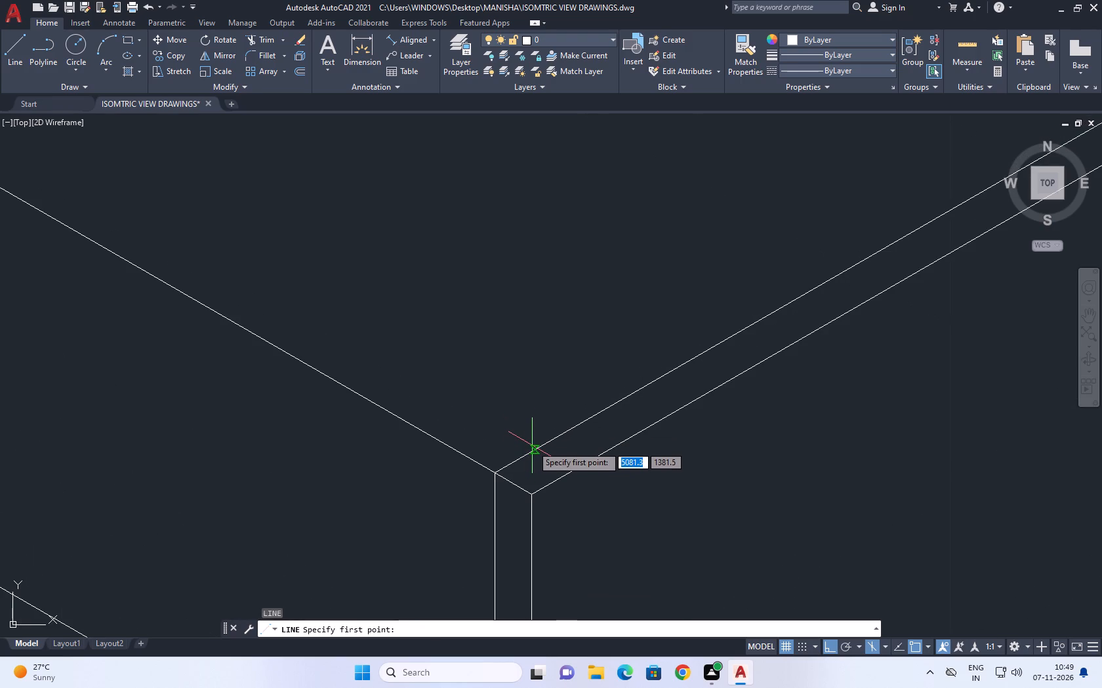
pyautogui.click(532, 446)
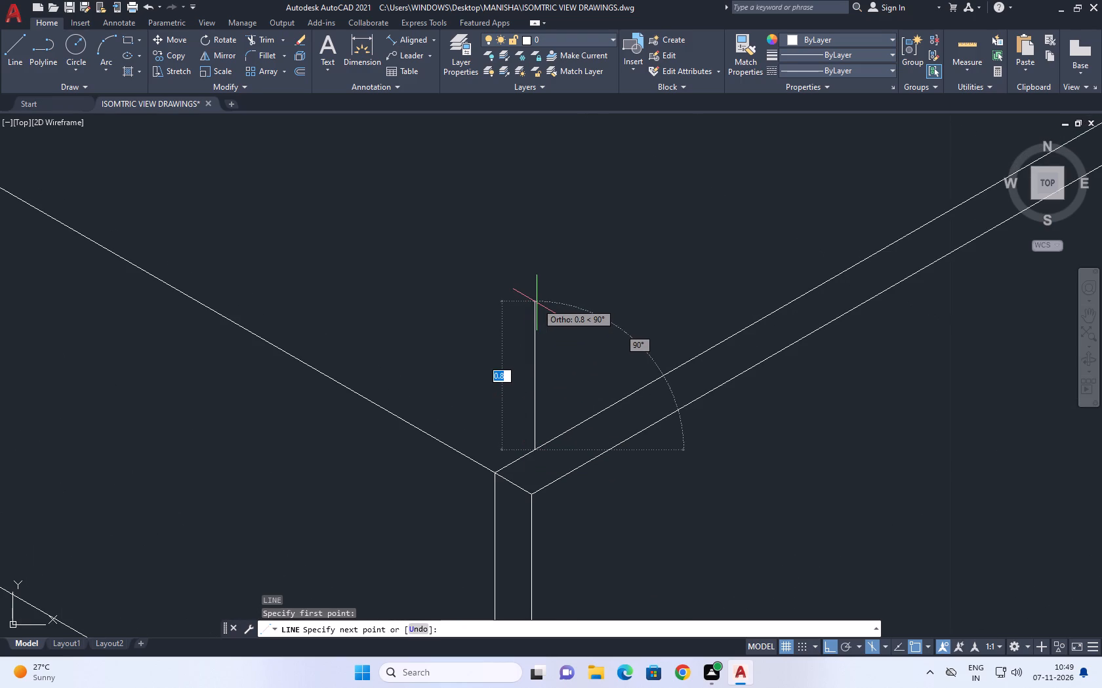
pyautogui.write('0.')
pyautogui.write('11')
pyautogui.press('Return')
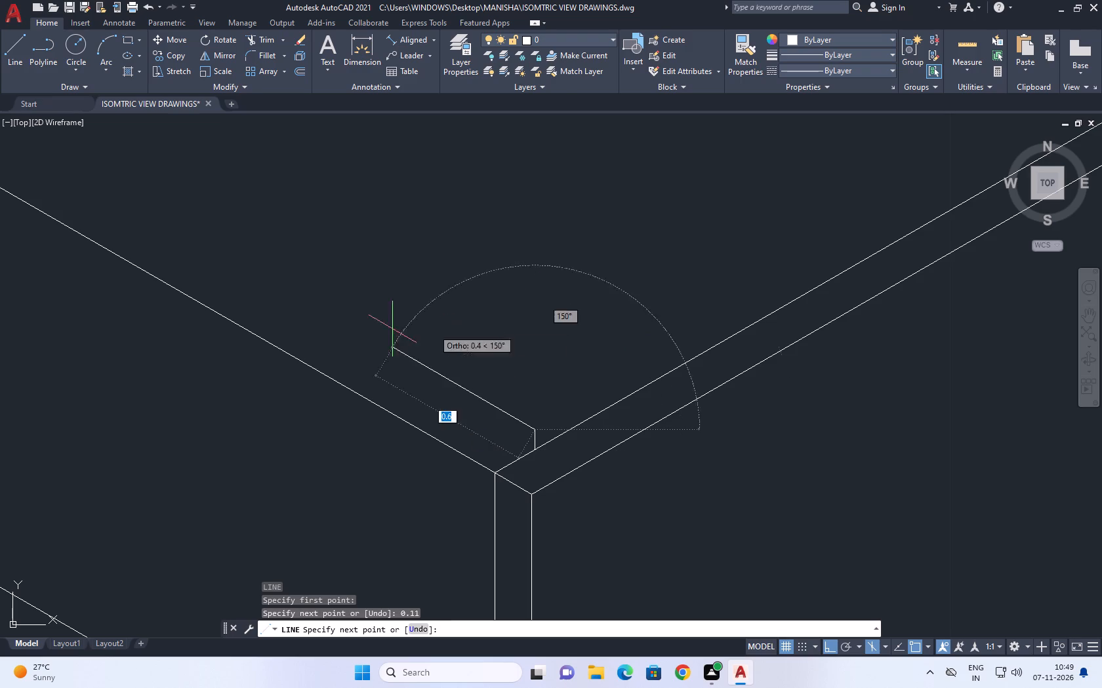
pyautogui.hotkey('ctrl', 'z')
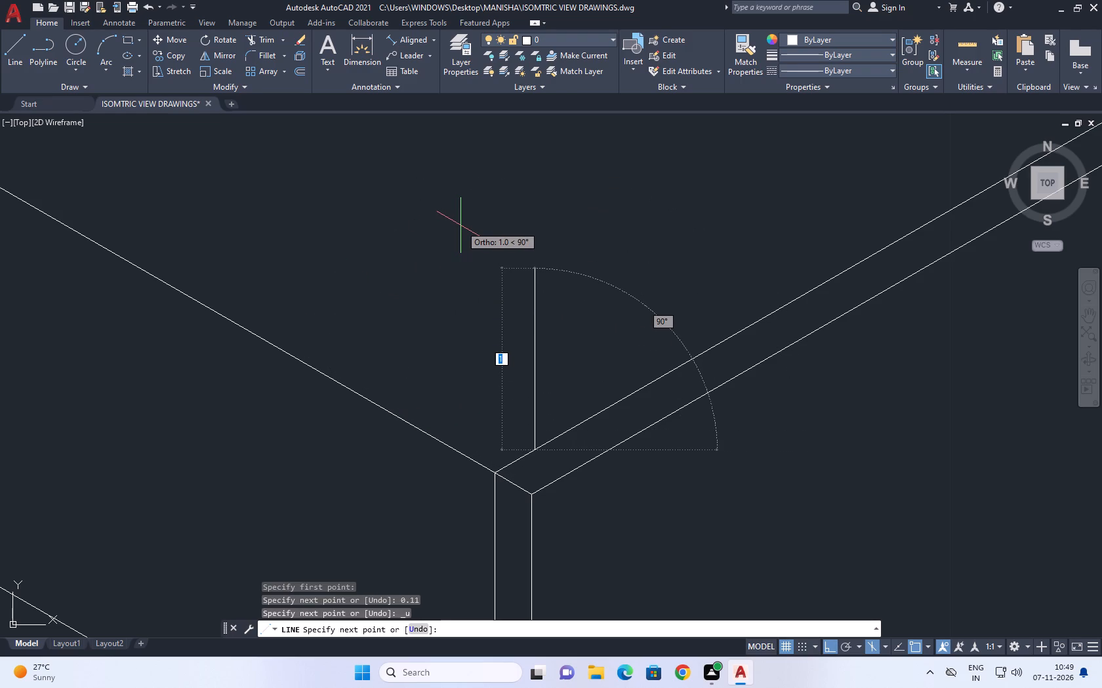
pyautogui.press('1')
pyautogui.press('Return')
# Continue in the top isoplane with a line at 30°, about 13 long, above the wall's top edge to just short of its far end.
pyautogui.scroll(-5, 440, 225)
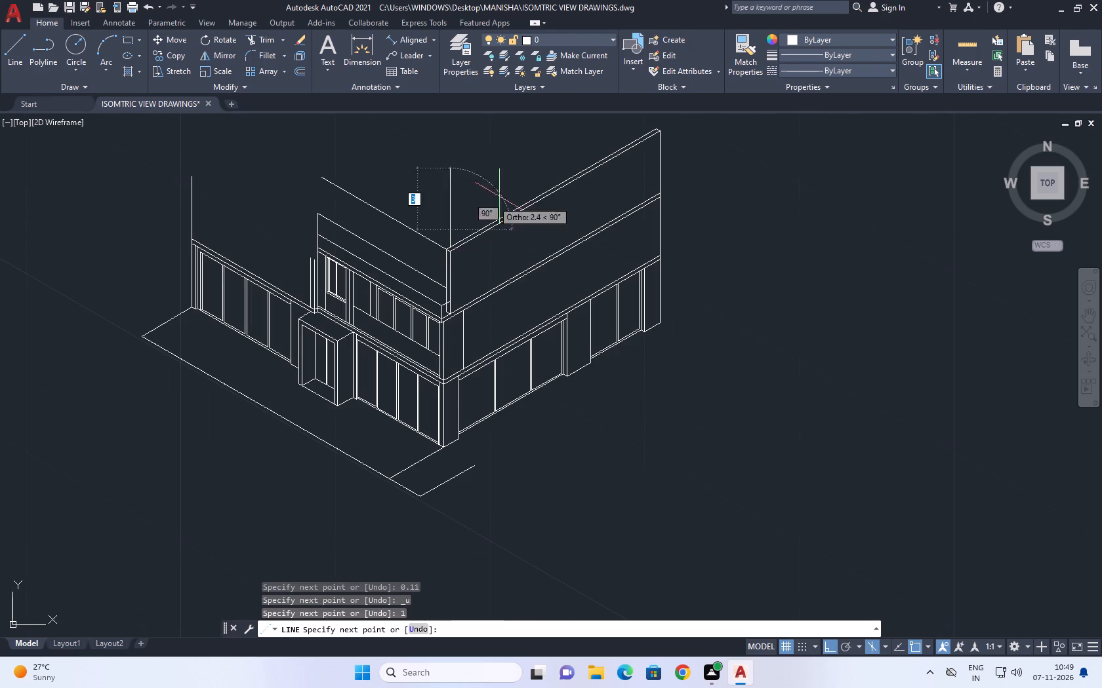
pyautogui.moveTo(529, 236); pyautogui.dragTo(510, 316, button='middle')
pyautogui.press('F5')
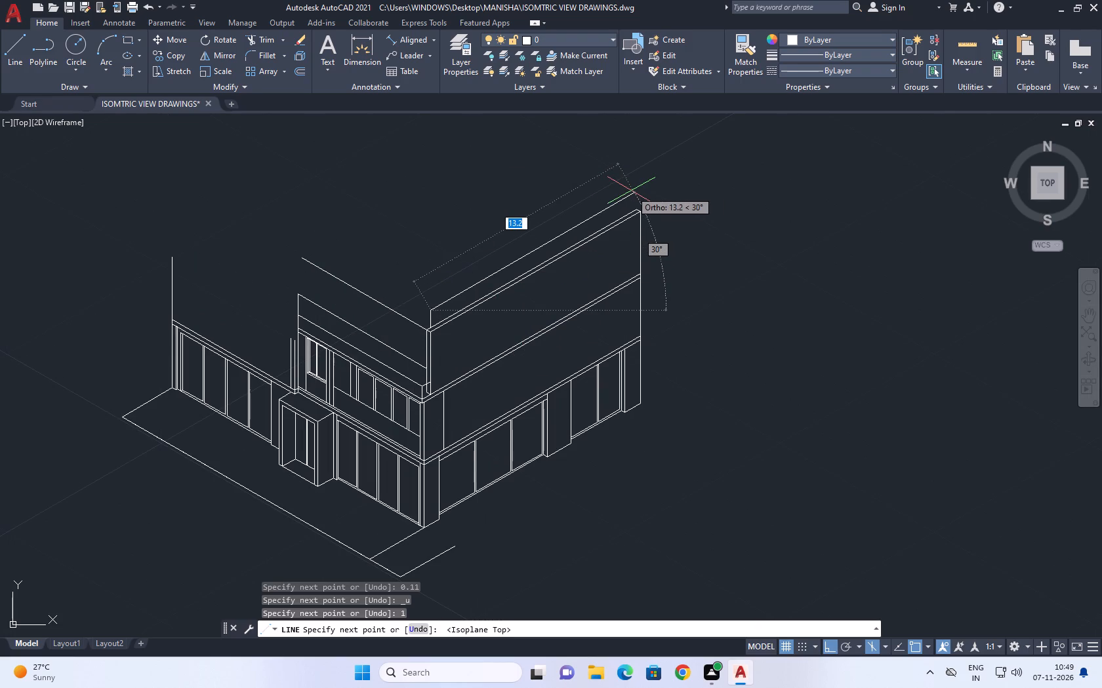
pyautogui.scroll(2, 574, 221)
pyautogui.moveTo(666, 178); pyautogui.dragTo(666, 186, button='middle')
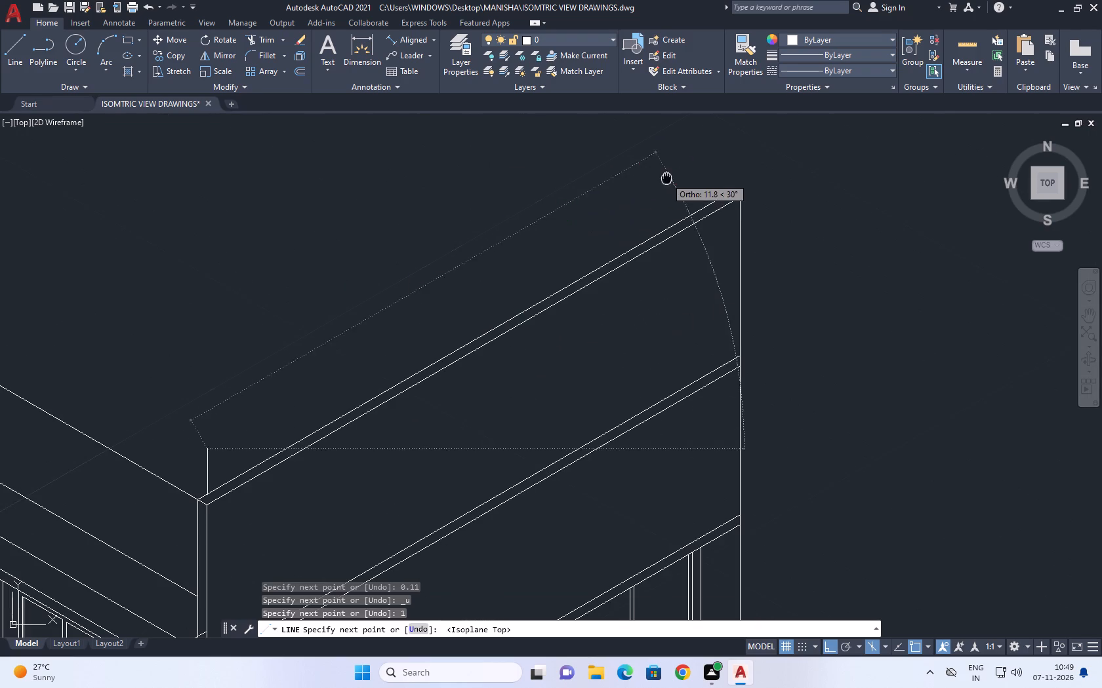
pyautogui.moveTo(666, 186); pyautogui.dragTo(651, 247, button='middle')
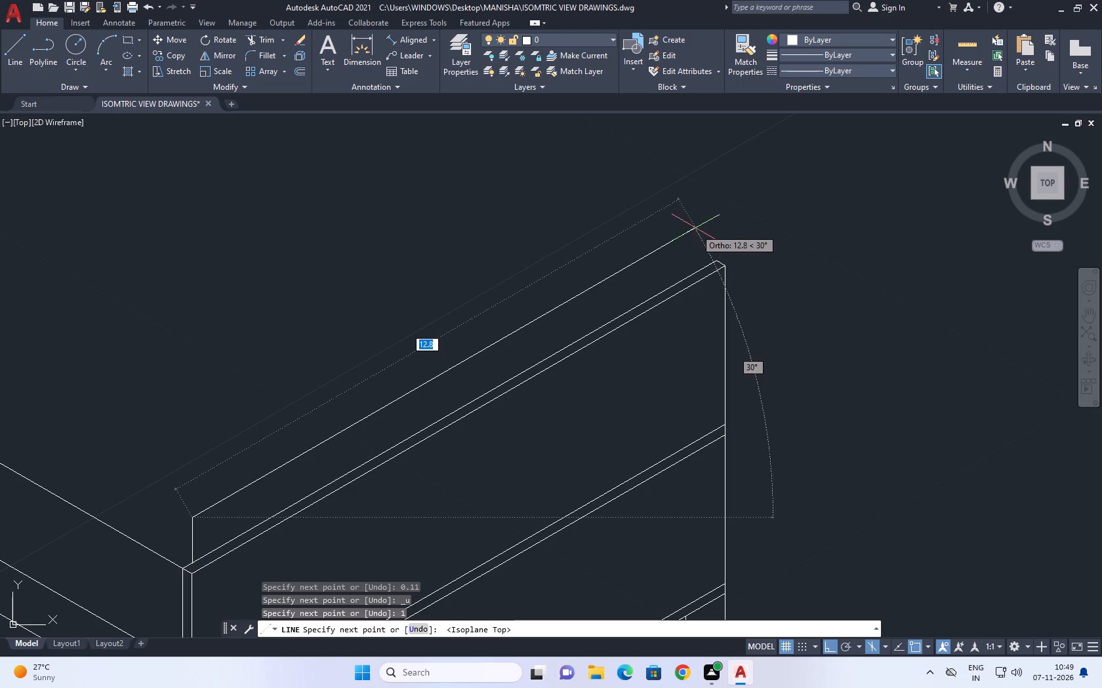
pyautogui.scroll(2, 728, 261)
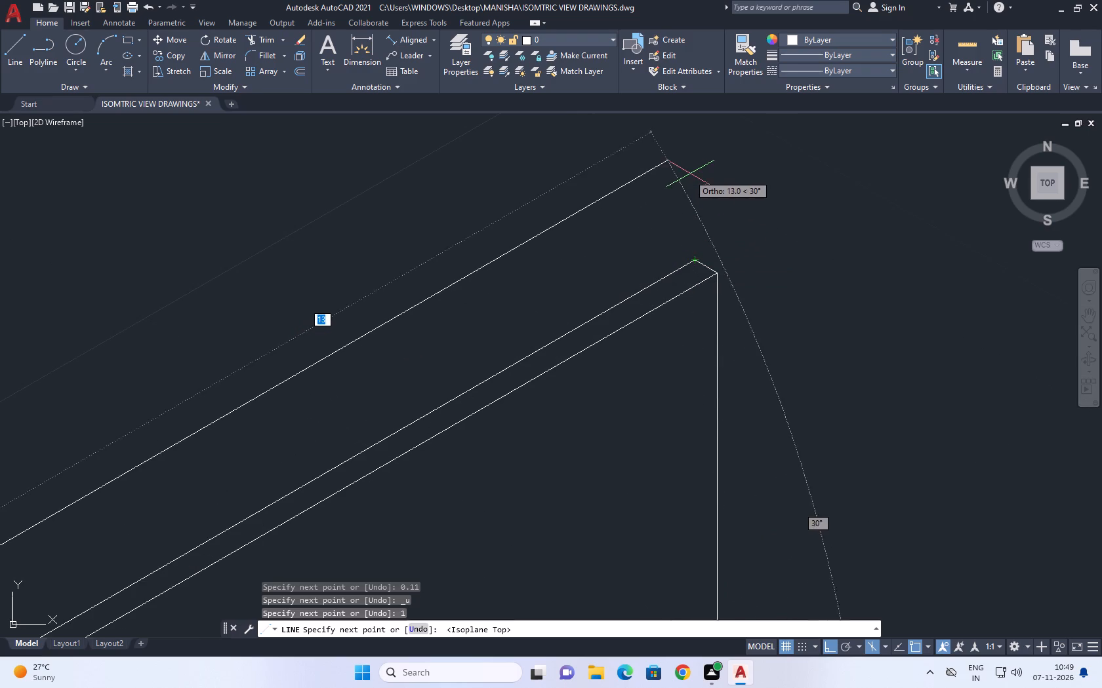
pyautogui.click(693, 172)
pyautogui.press('space')
# Draw a right-isoplane vertical line up from the back top edge's far corner, past the level of the new 30° line.
pyautogui.press('space')
pyautogui.click(695, 261)
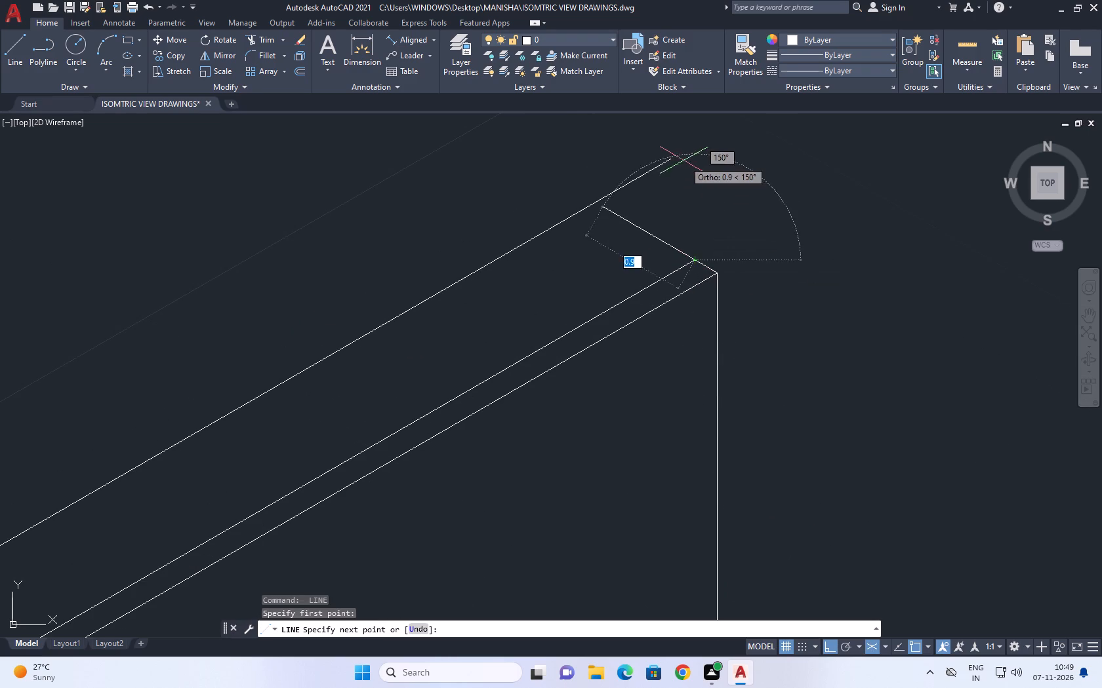
pyautogui.moveTo(683, 161); pyautogui.dragTo(697, 288, button='middle')
pyautogui.press('F5')
pyautogui.click(713, 190)
pyautogui.press('space')
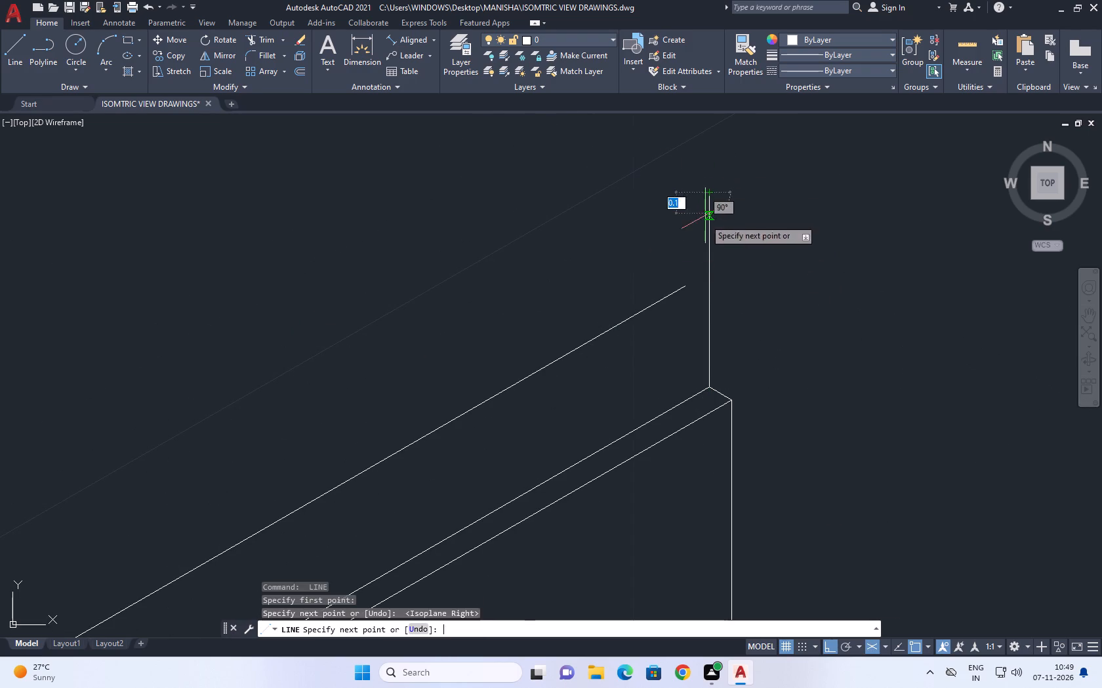
# Fillet the new 30° line with the far vertical at radius 0 to close the raised outline's far corner.
pyautogui.press('f')
pyautogui.press('space')
pyautogui.click(686, 288)
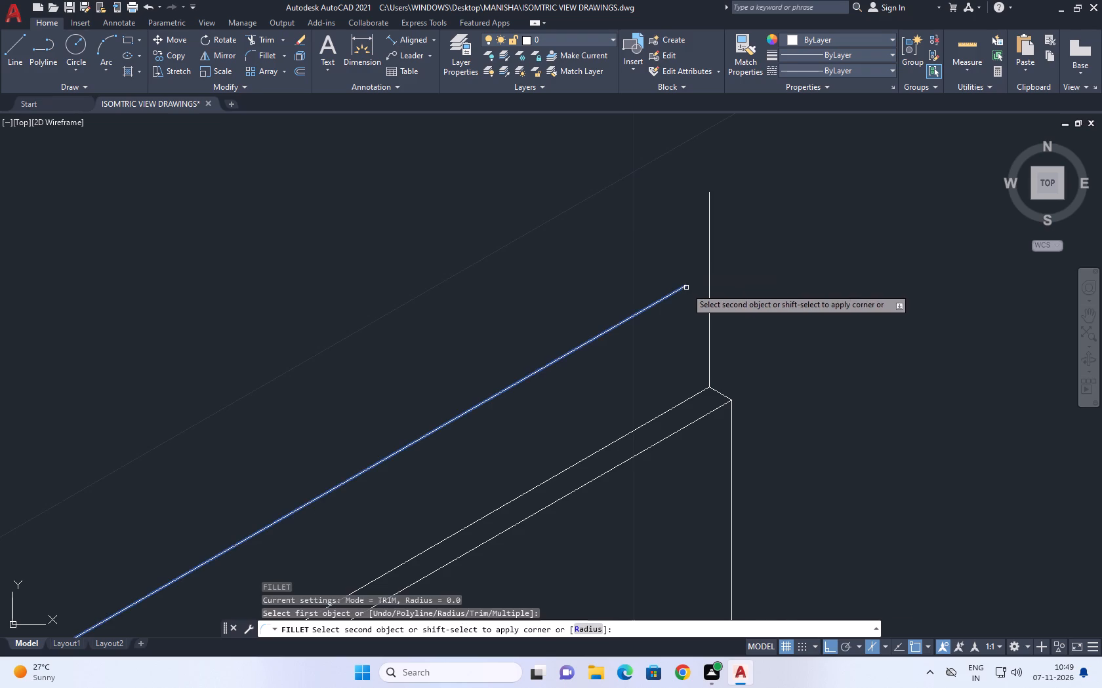
pyautogui.click(711, 288)
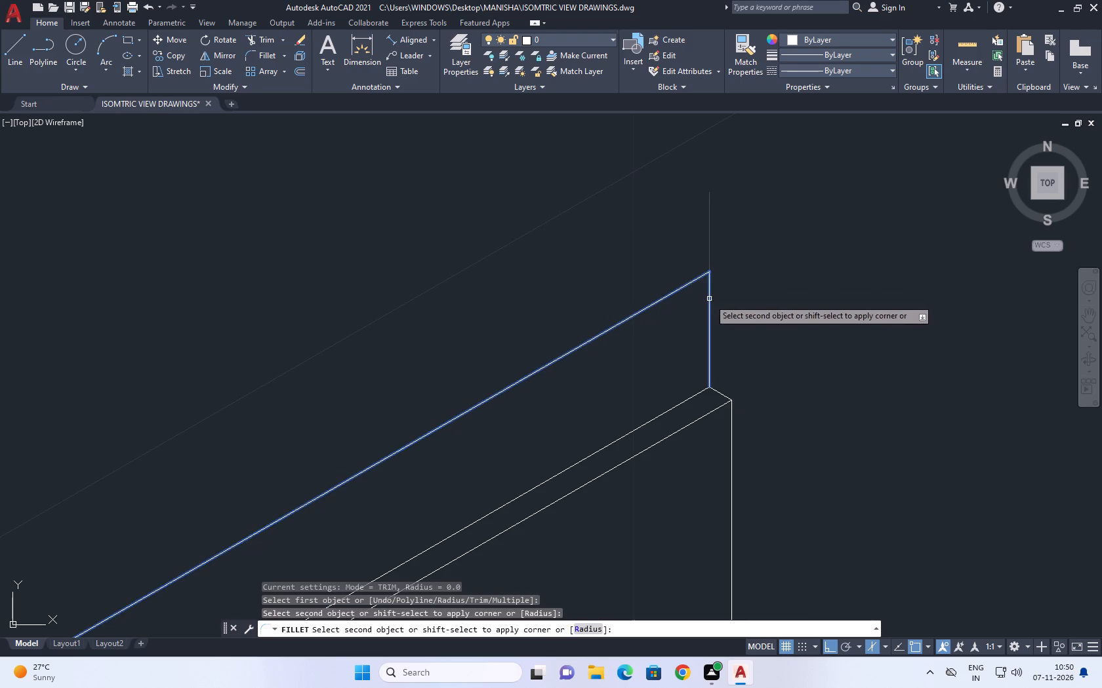
pyautogui.click(710, 299)
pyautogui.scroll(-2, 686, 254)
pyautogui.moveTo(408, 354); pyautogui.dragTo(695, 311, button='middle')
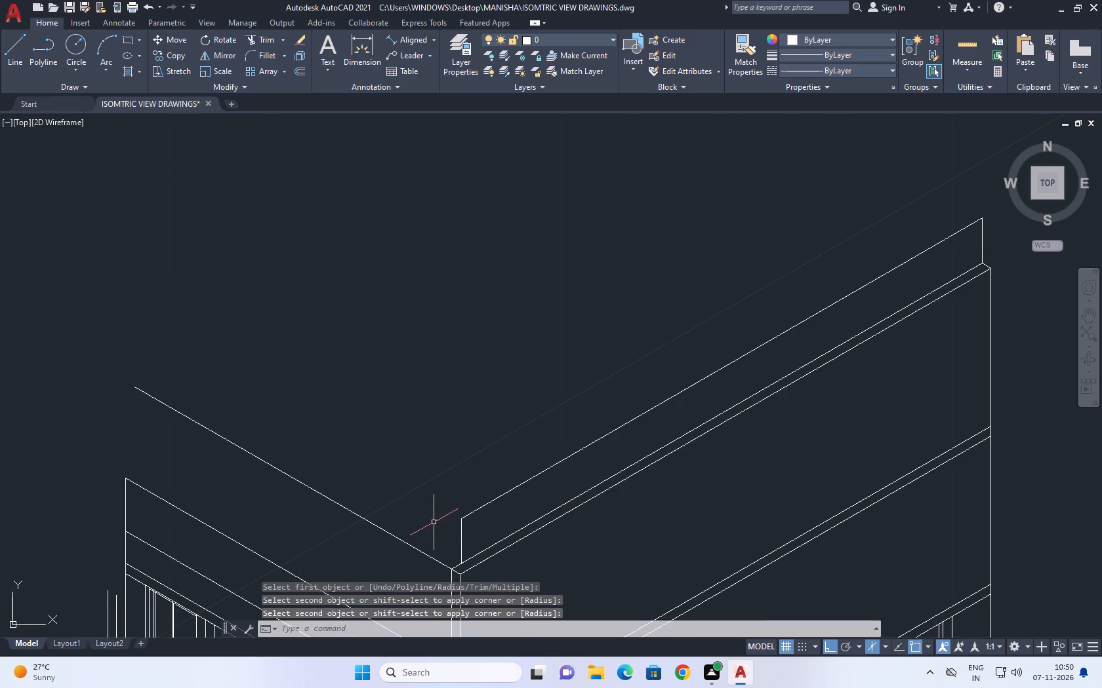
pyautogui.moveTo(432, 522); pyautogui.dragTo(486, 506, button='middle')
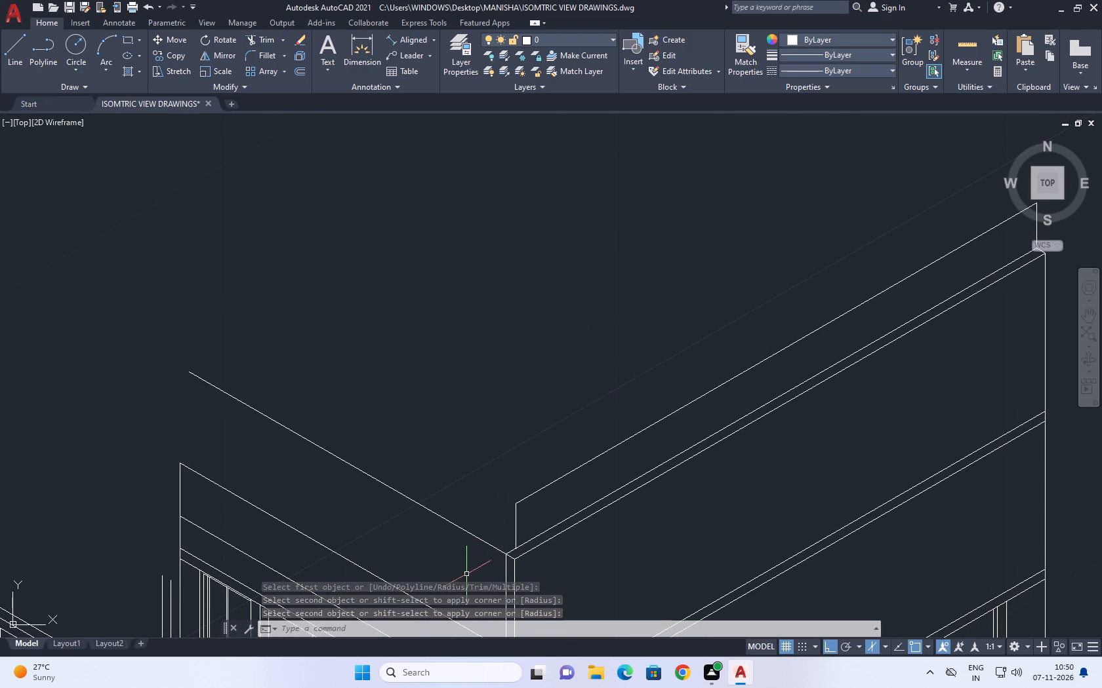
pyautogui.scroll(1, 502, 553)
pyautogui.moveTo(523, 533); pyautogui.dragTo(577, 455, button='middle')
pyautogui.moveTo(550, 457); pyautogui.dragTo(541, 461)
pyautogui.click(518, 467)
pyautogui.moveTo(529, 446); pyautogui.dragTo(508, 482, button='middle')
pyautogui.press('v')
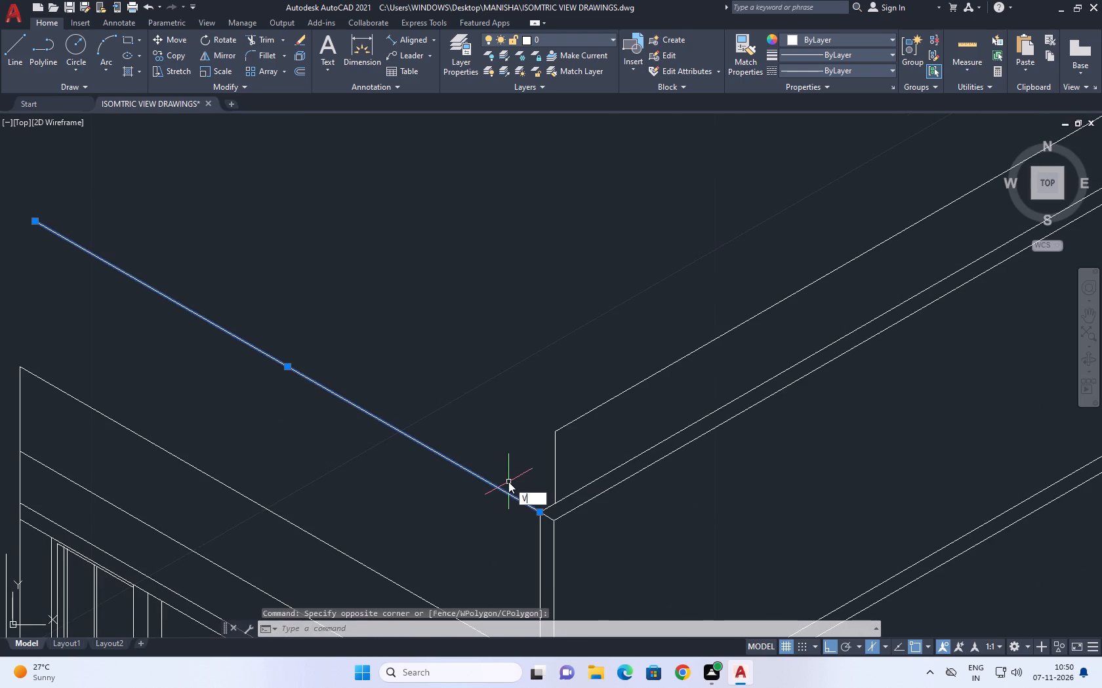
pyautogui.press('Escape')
# Copy the front wall's 150° top edge 0.226 along the 30° direction from its corner endpoint.
pyautogui.moveTo(506, 484); pyautogui.dragTo(460, 511)
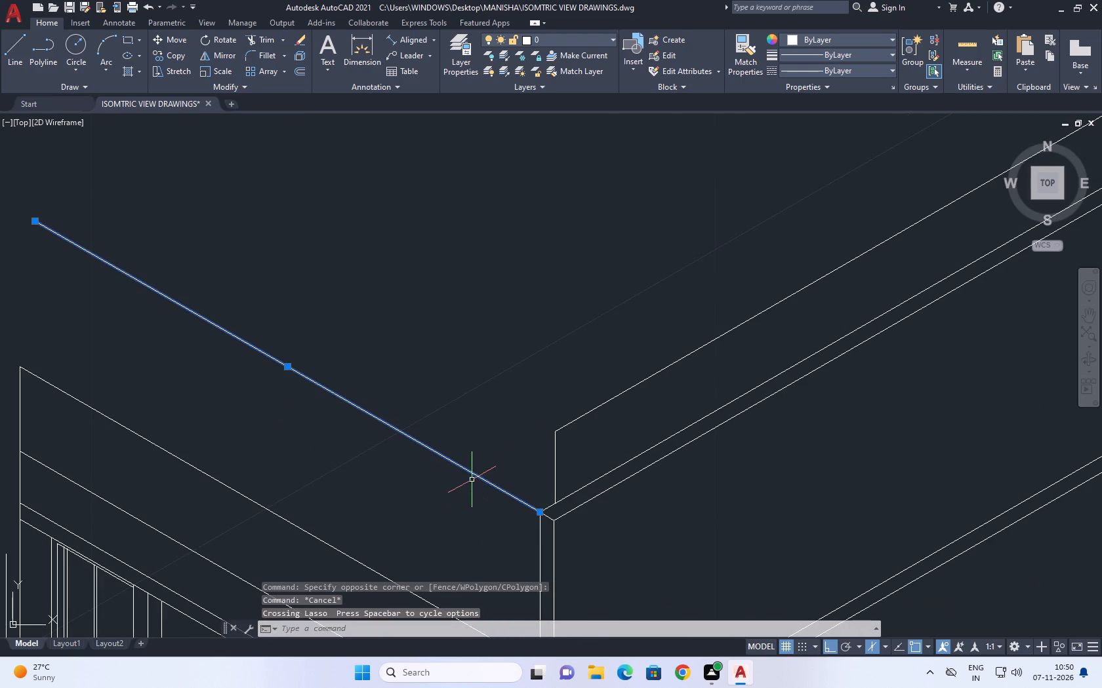
pyautogui.press('c')
pyautogui.press('o')
pyautogui.press('space')
pyautogui.scroll(2, 537, 512)
pyautogui.click(537, 513)
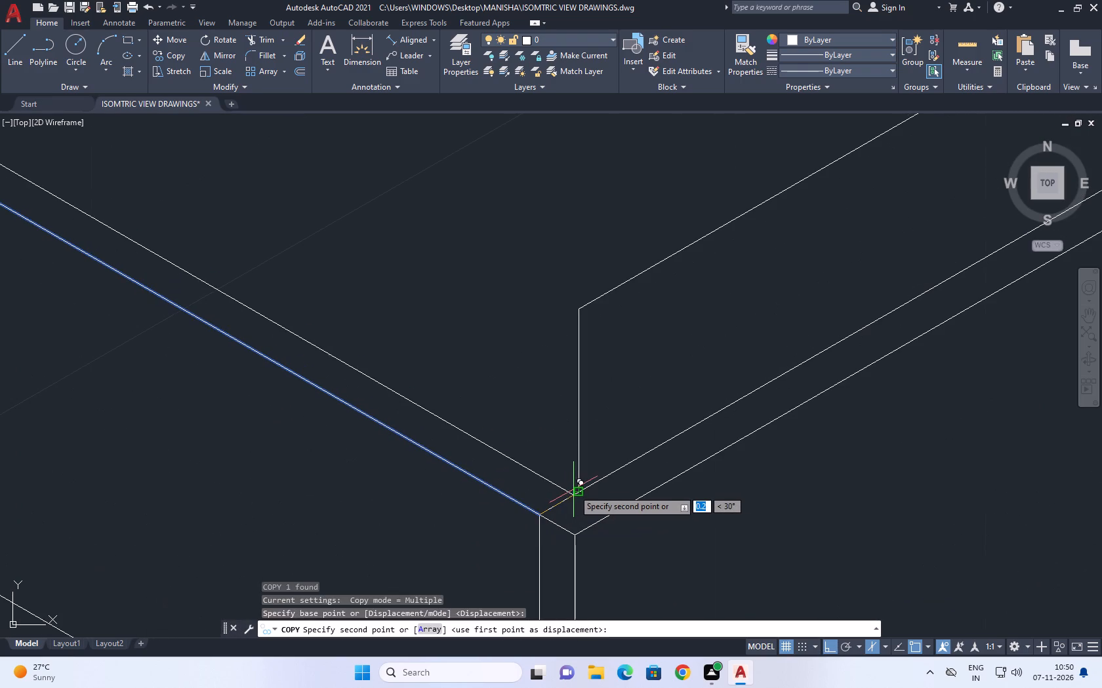
pyautogui.press('0')
pyautogui.press('.')
pyautogui.press('2')
pyautogui.press('2')
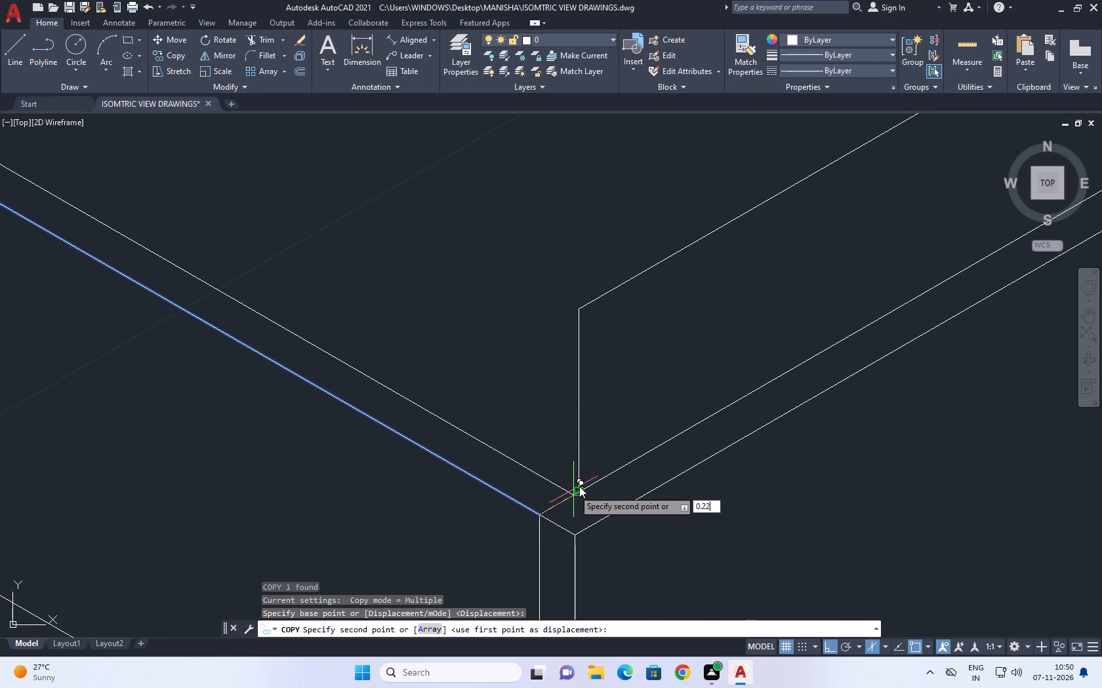
pyautogui.press('6')
pyautogui.press('Return')
pyautogui.press('Escape')
# Move the raised outline's near vertical so its base sits on the end of the copied front-wall edge at the corner.
pyautogui.moveTo(589, 363); pyautogui.dragTo(588, 369)
pyautogui.click(530, 395)
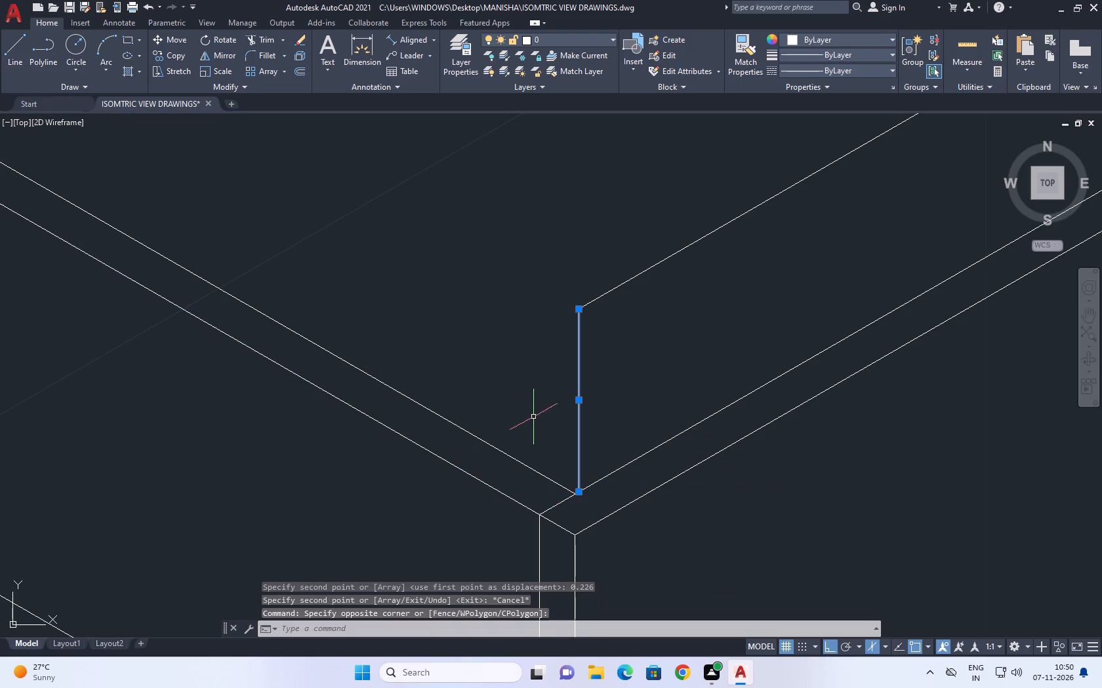
pyautogui.press('m')
pyautogui.press('space')
pyautogui.scroll(1, 569, 493)
pyautogui.click(584, 489)
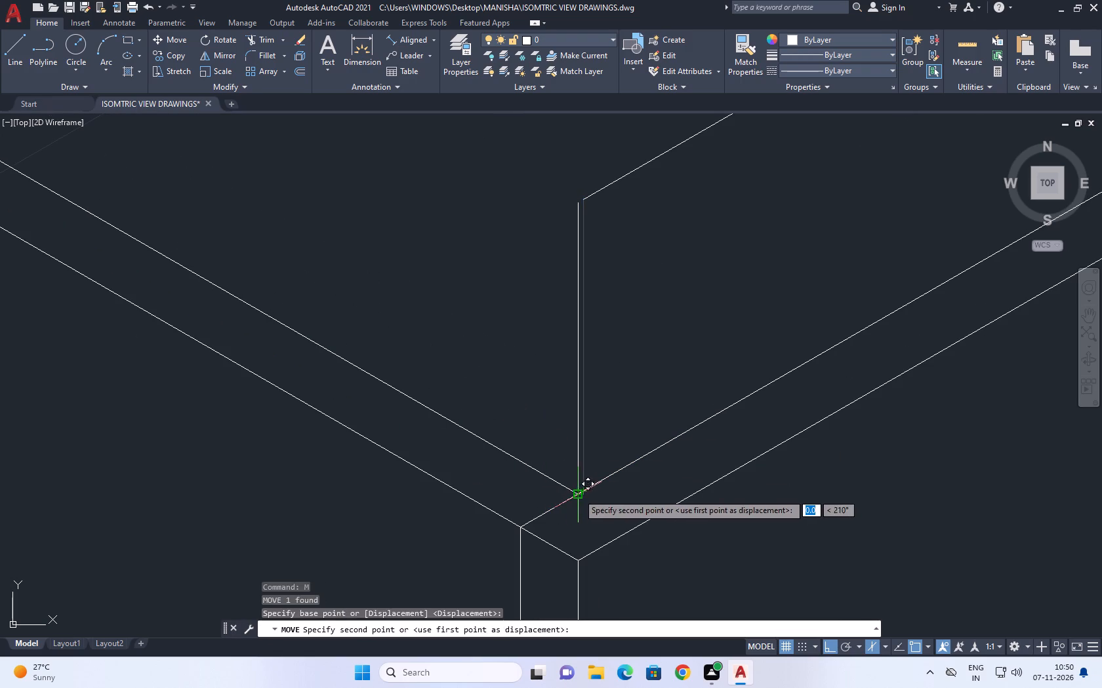
pyautogui.click(577, 493)
# Fillet the moved vertical with the raised 30° line at radius 0 to close the near top corner.
pyautogui.moveTo(592, 362); pyautogui.dragTo(549, 449, button='middle')
pyautogui.scroll(1, 569, 405)
pyautogui.press('f')
pyautogui.press('space')
pyautogui.click(534, 338)
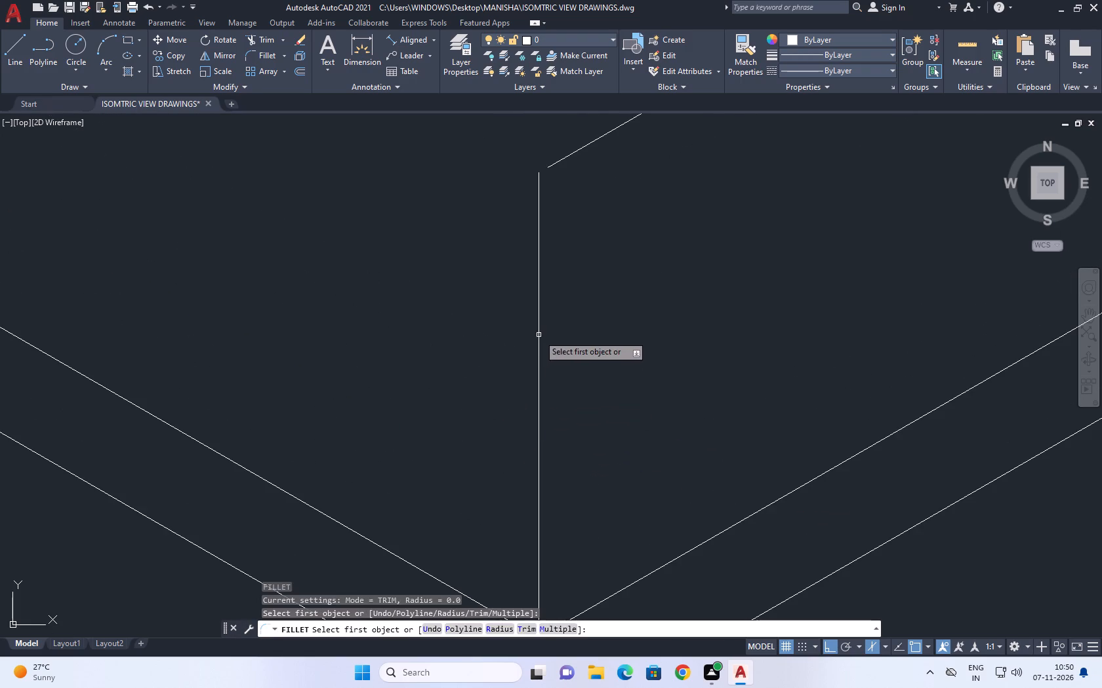
pyautogui.click(541, 334)
pyautogui.click(563, 159)
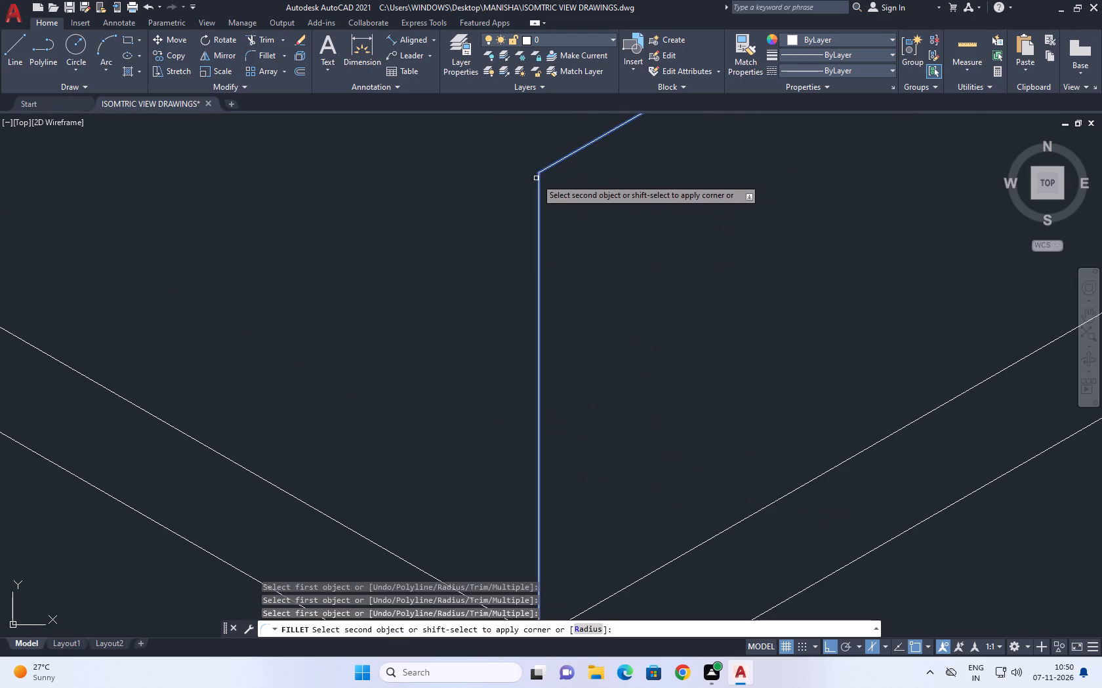
pyautogui.click(536, 178)
pyautogui.click(540, 185)
# Draw a left-isoplane 150° line from the near vertical's top, above the front wall's top edge to roughly its far end.
pyautogui.scroll(-5, 569, 273)
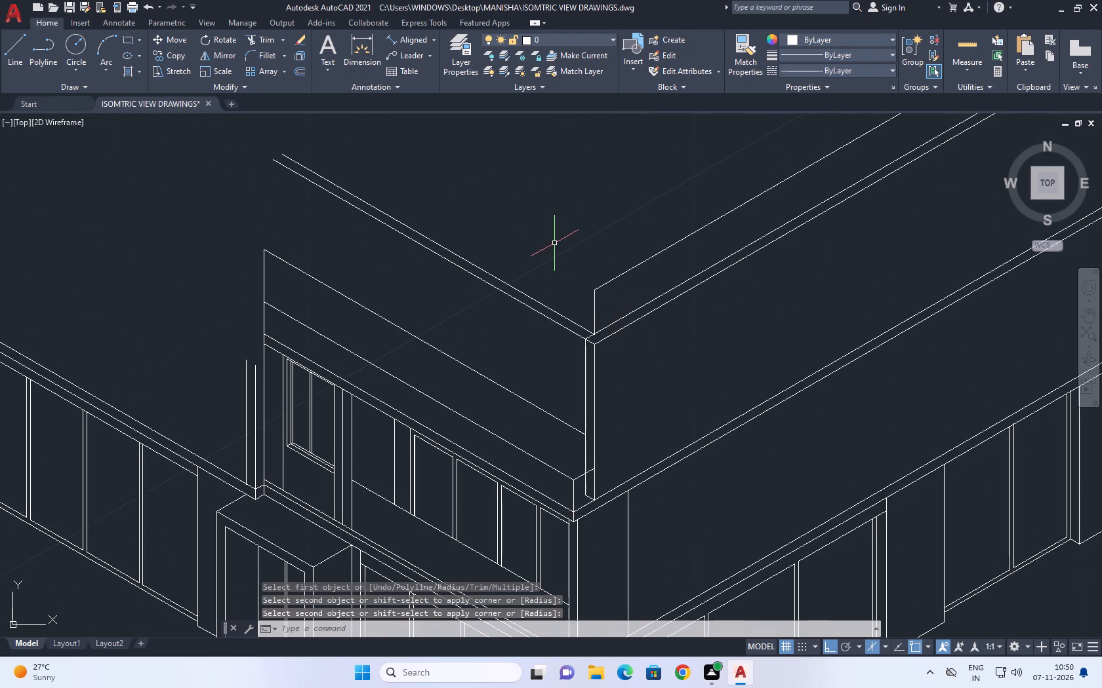
pyautogui.moveTo(552, 243); pyautogui.dragTo(585, 309, button='middle')
pyautogui.write('L')
pyautogui.press('space')
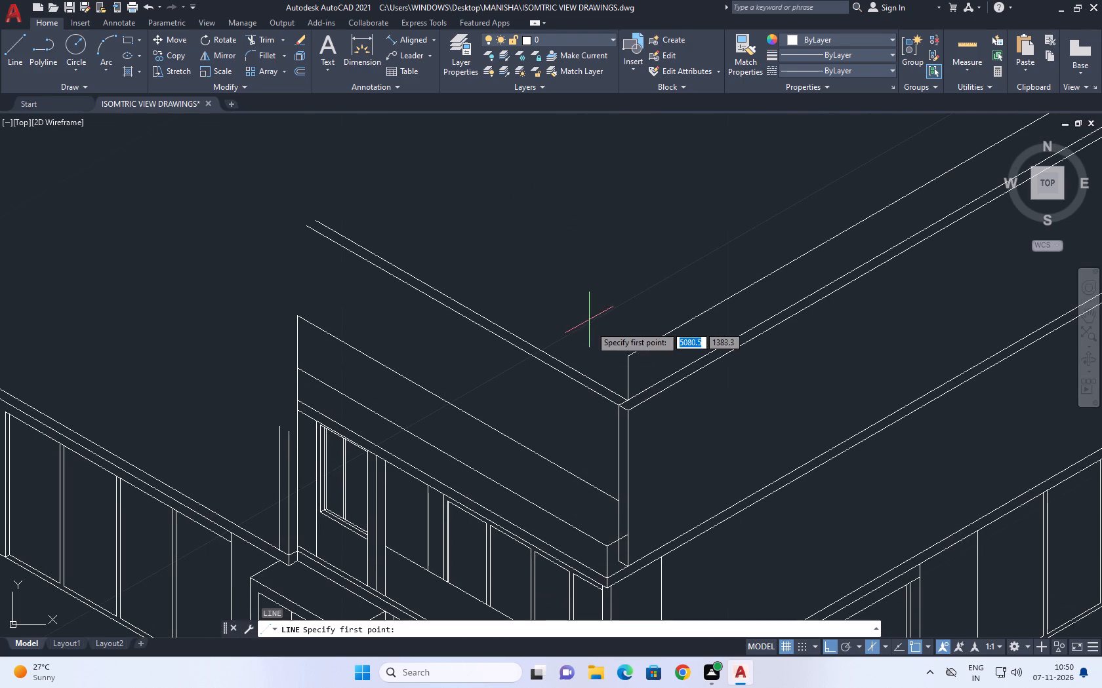
pyautogui.click(628, 356)
pyautogui.scroll(-1, 311, 183)
pyautogui.moveTo(312, 190); pyautogui.dragTo(349, 269, button='middle')
pyautogui.press('F5')
pyautogui.click(337, 240)
pyautogui.press('space')
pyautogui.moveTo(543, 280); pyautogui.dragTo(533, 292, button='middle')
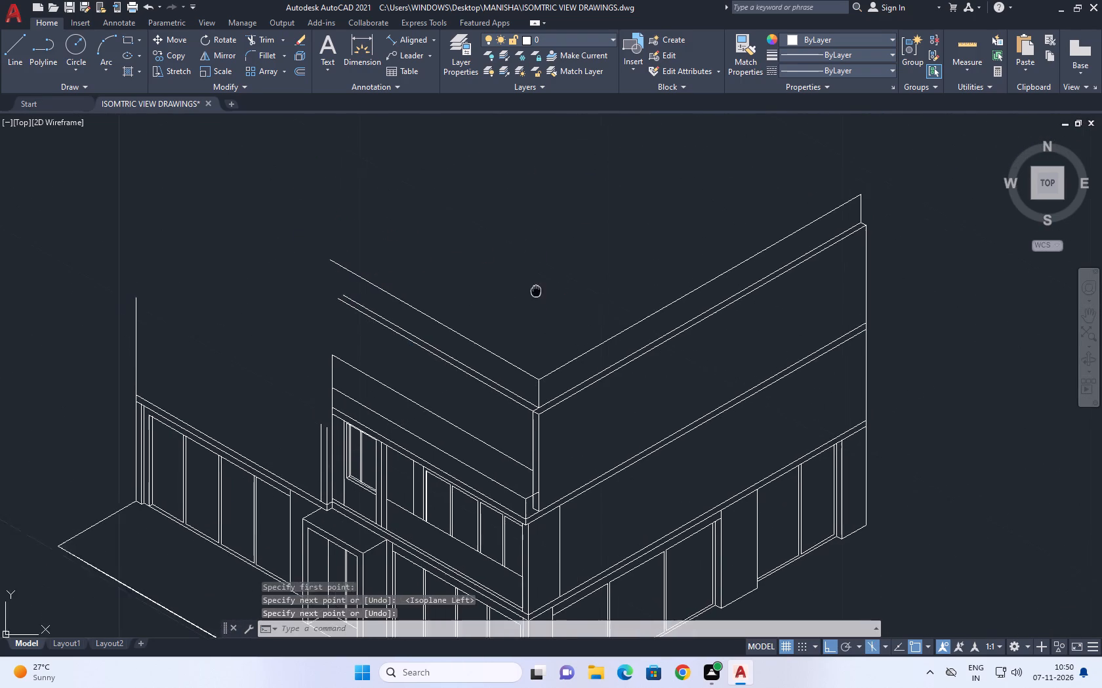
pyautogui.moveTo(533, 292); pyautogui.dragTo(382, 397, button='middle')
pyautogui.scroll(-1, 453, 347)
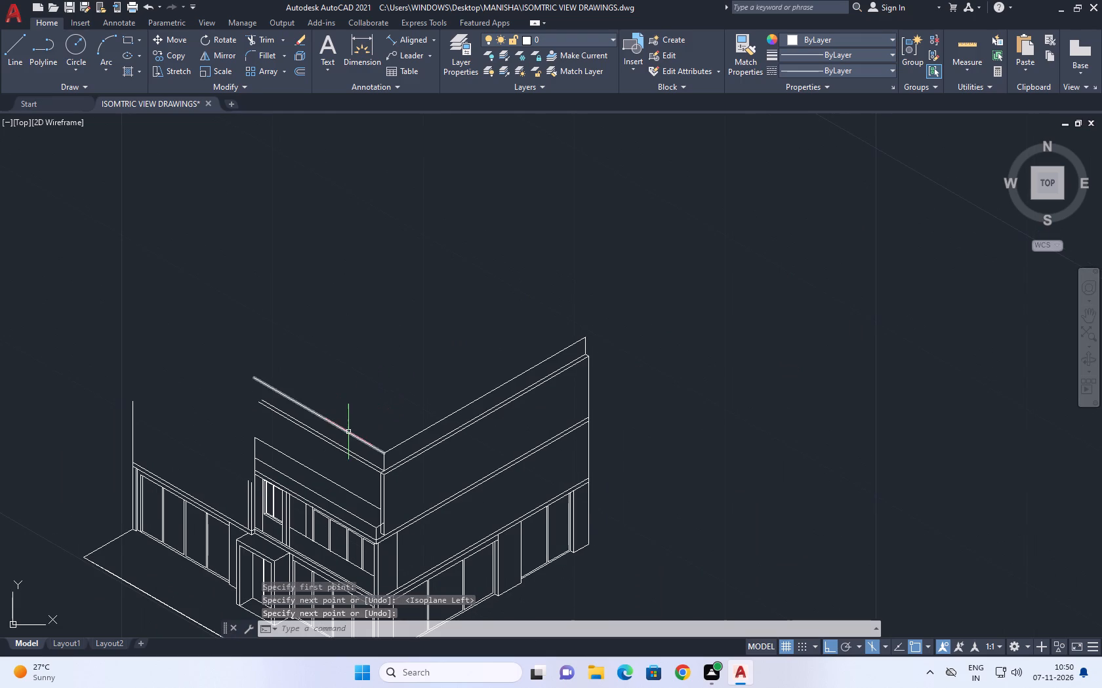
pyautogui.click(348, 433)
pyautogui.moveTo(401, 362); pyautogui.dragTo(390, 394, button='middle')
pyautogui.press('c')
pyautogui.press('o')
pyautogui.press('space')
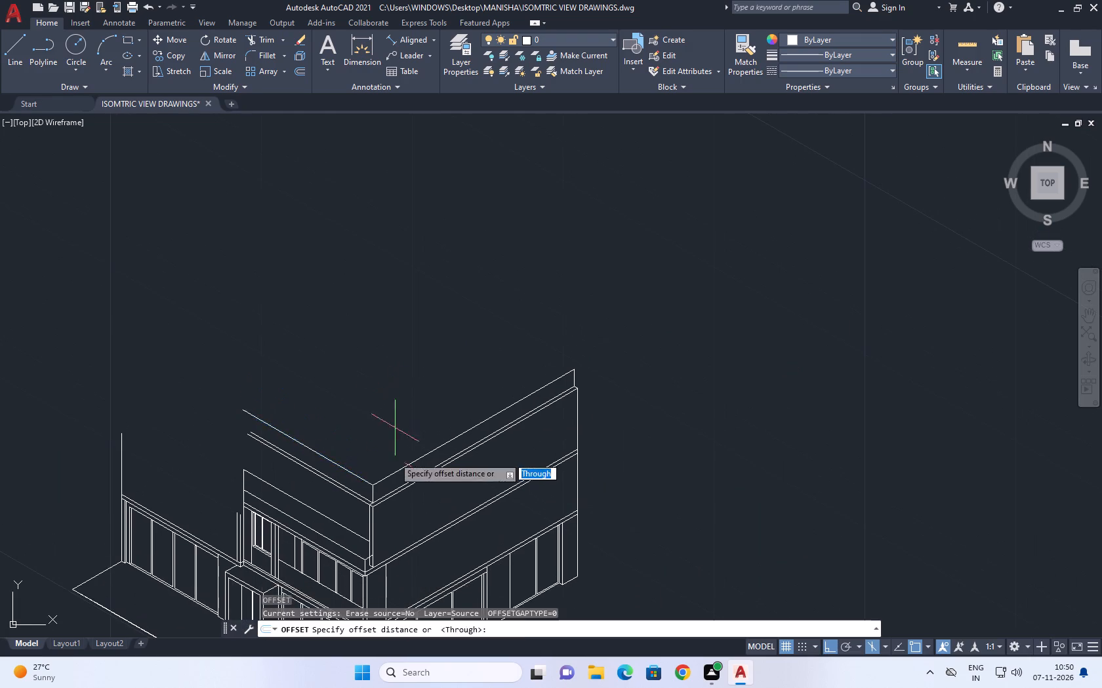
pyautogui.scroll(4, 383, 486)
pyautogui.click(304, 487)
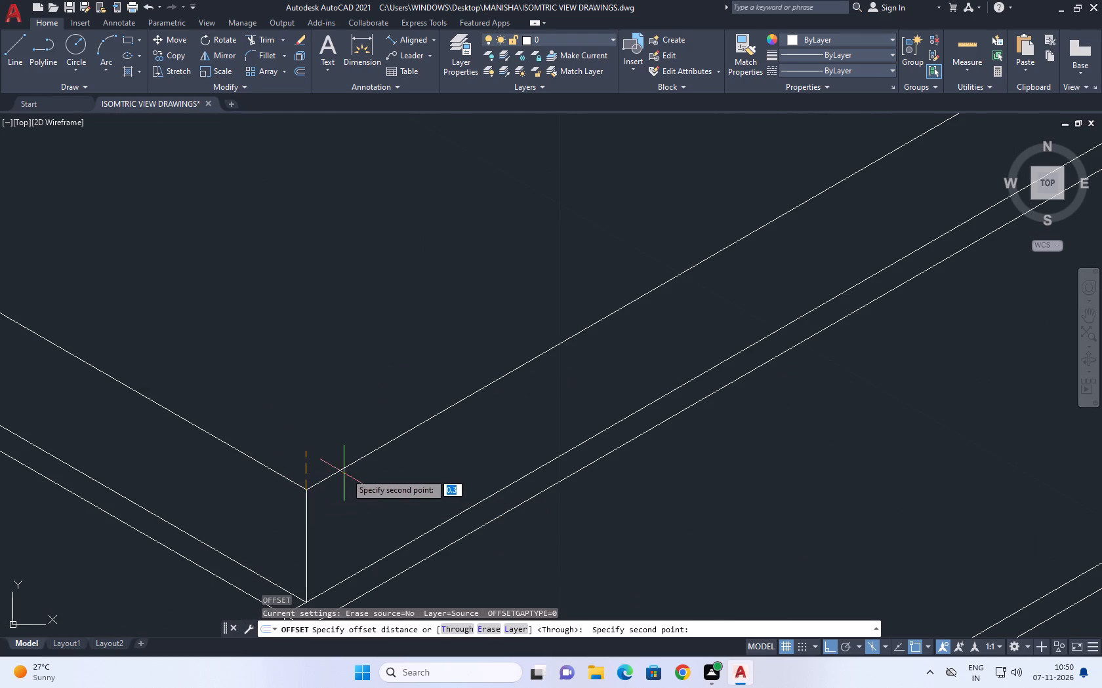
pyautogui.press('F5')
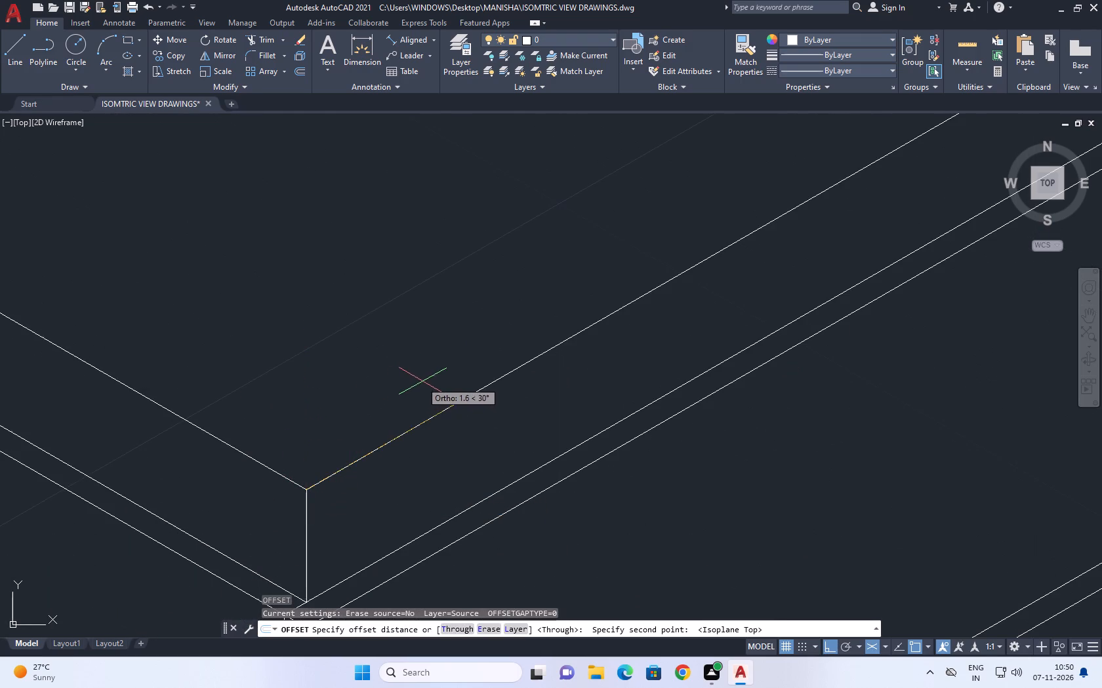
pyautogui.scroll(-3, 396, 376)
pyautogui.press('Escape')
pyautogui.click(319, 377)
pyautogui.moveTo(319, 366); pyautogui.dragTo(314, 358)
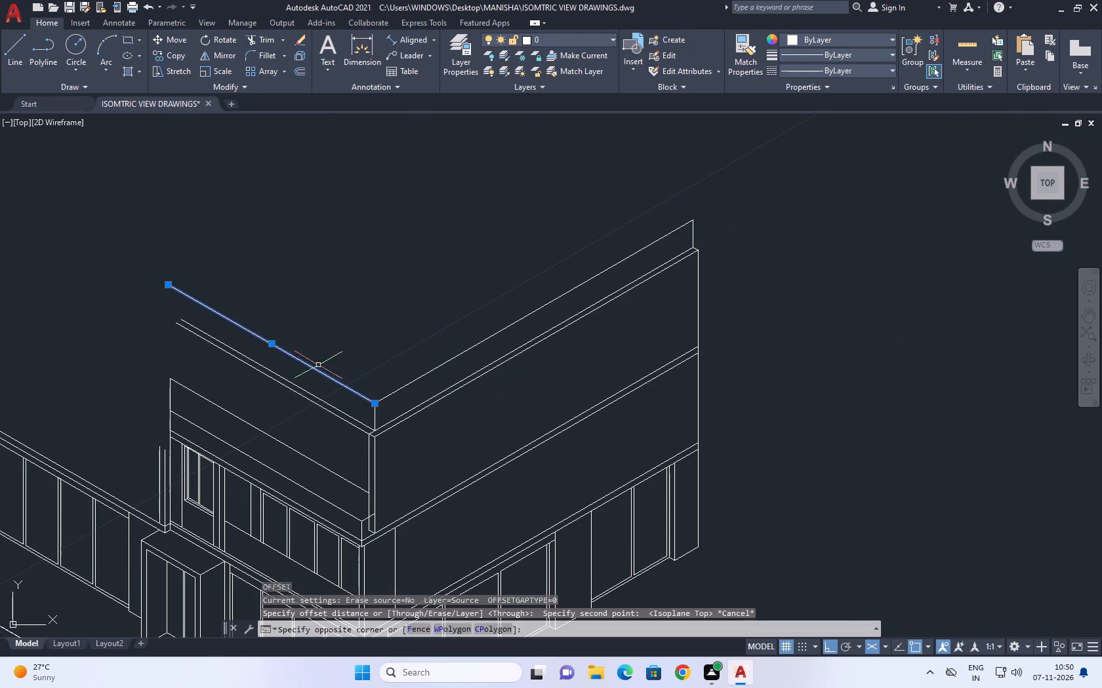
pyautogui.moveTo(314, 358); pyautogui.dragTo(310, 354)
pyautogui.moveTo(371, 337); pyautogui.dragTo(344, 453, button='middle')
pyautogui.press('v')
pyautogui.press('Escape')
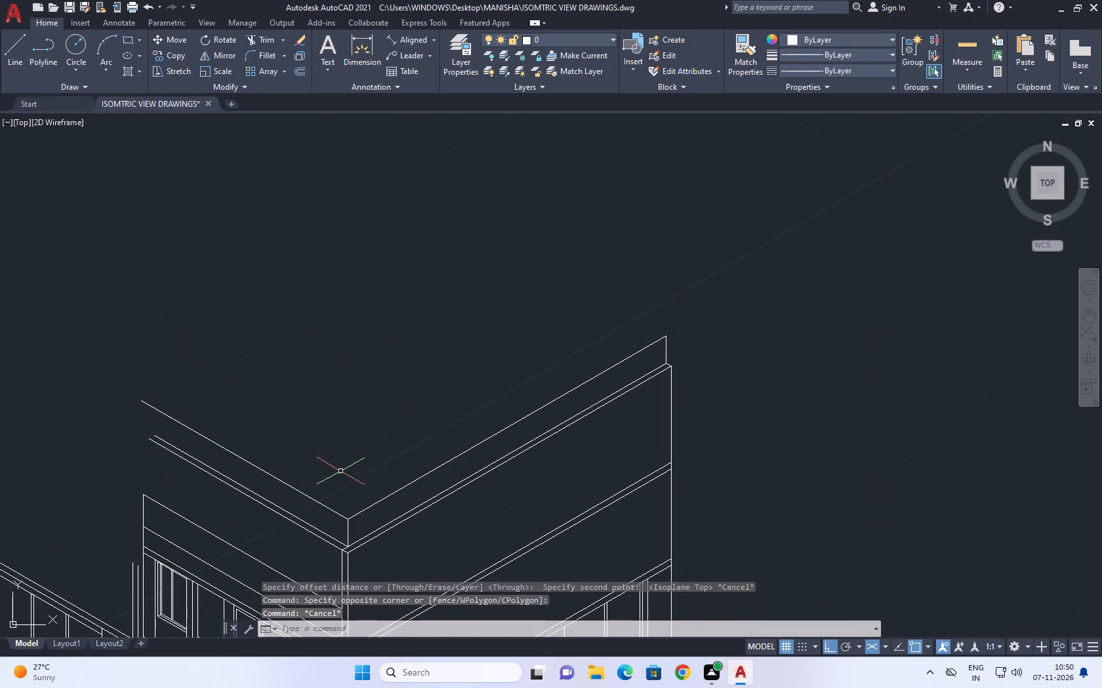
# Copy the raised 150° line above the front wall 0.226 along the 30° direction, from its corner endpoint.
pyautogui.click(311, 502)
pyautogui.click(293, 471)
pyautogui.press('c')
pyautogui.press('o')
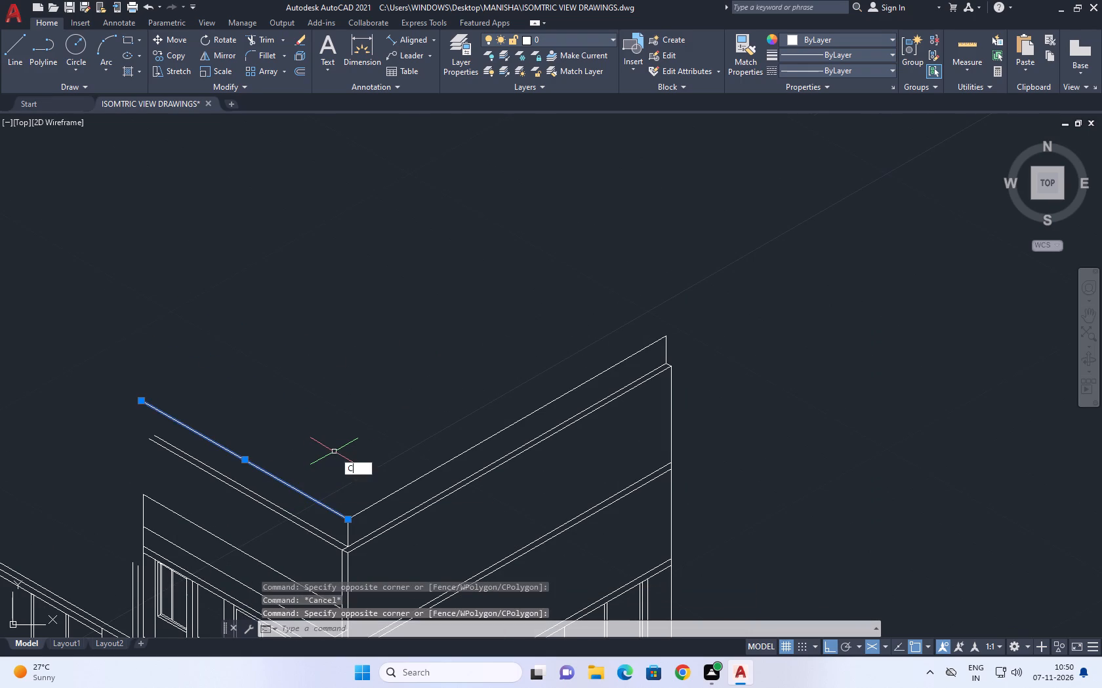
pyautogui.press('space')
pyautogui.click(348, 521)
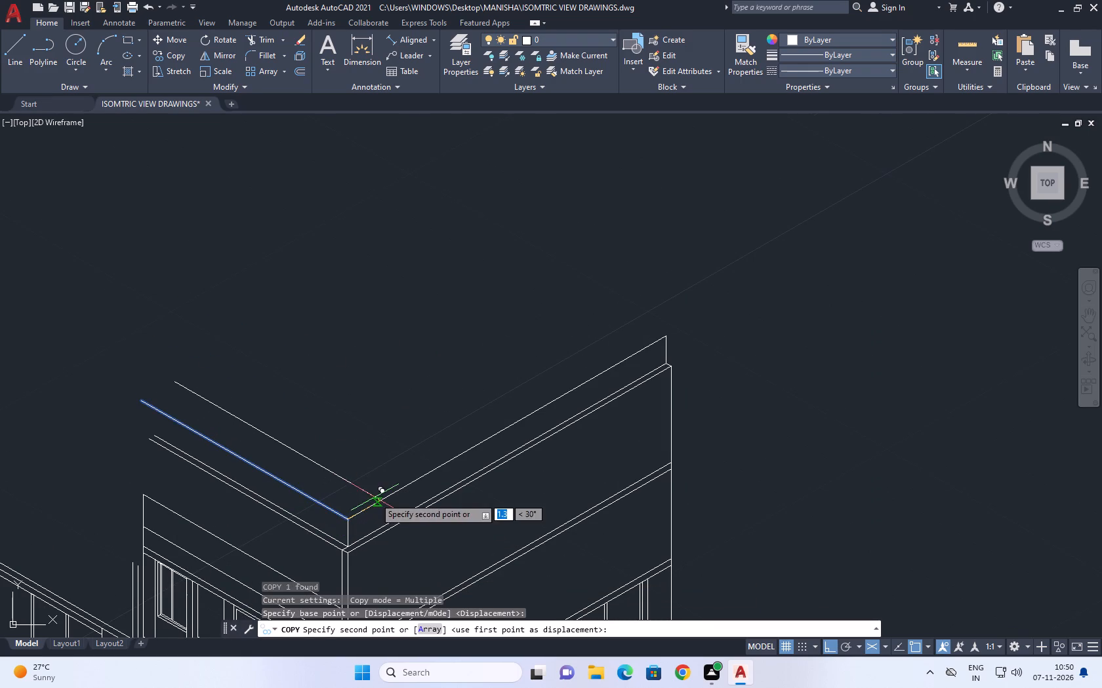
pyautogui.press('0')
pyautogui.press('.')
pyautogui.press('2')
pyautogui.press('2')
pyautogui.press('6')
pyautogui.press('Return')
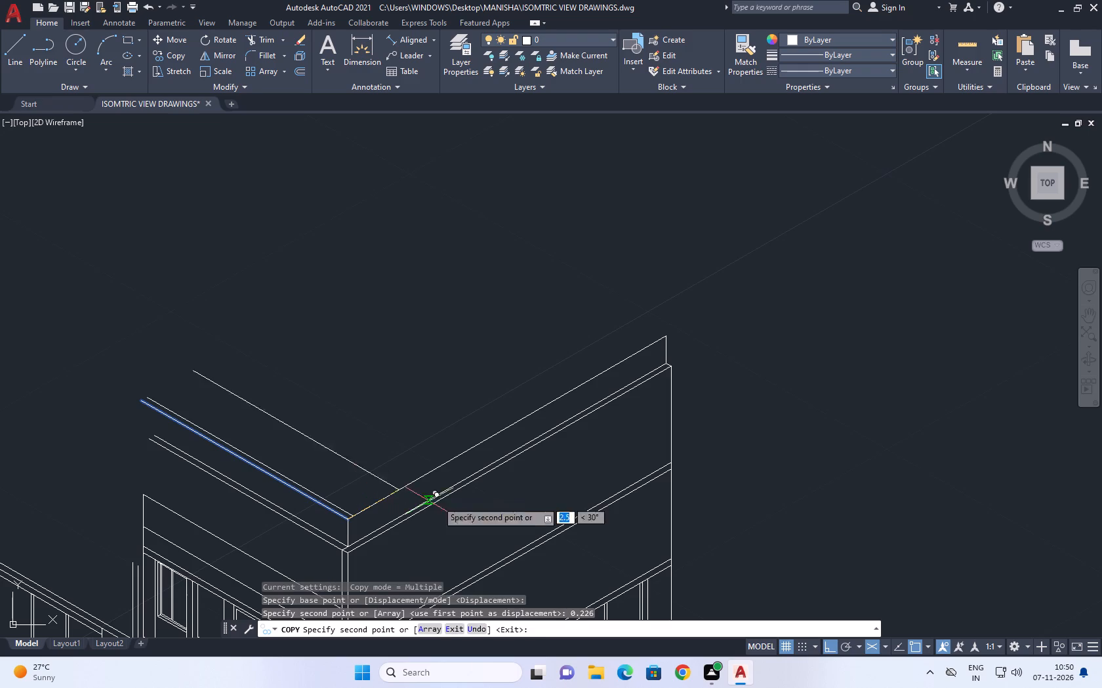
pyautogui.press('Escape')
# Copy the raised 30° line above the adjoining wall 0.226 inward along the 150° direction.
pyautogui.click(409, 477)
pyautogui.click(403, 491)
pyautogui.press('c')
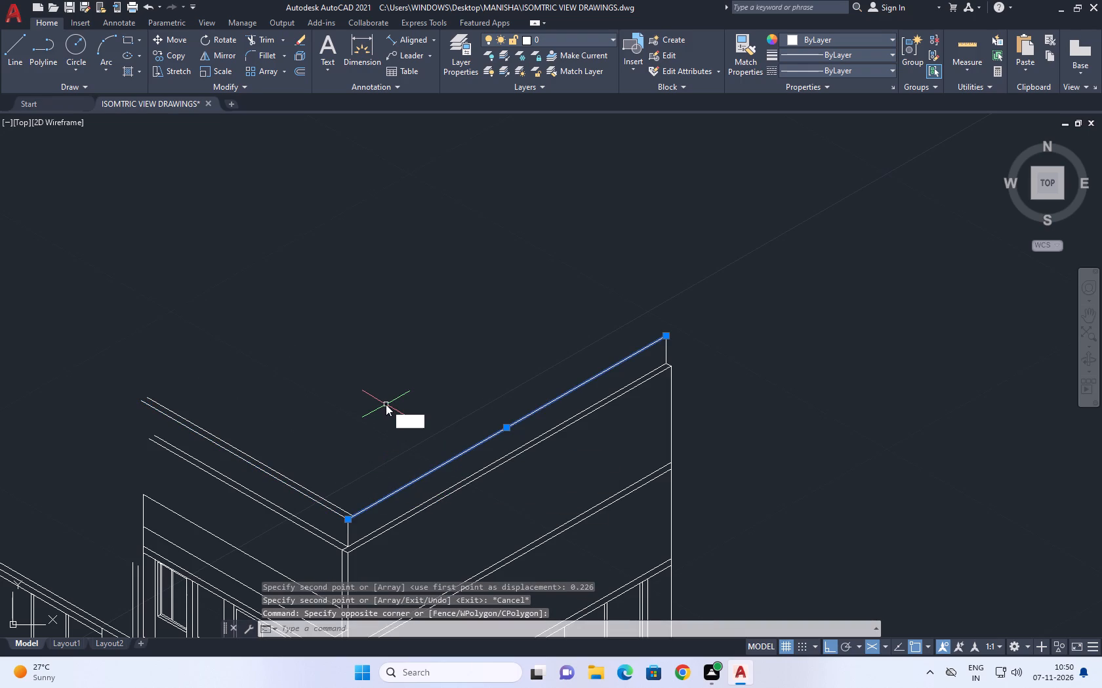
pyautogui.press('o')
pyautogui.press('space')
pyautogui.click(401, 465)
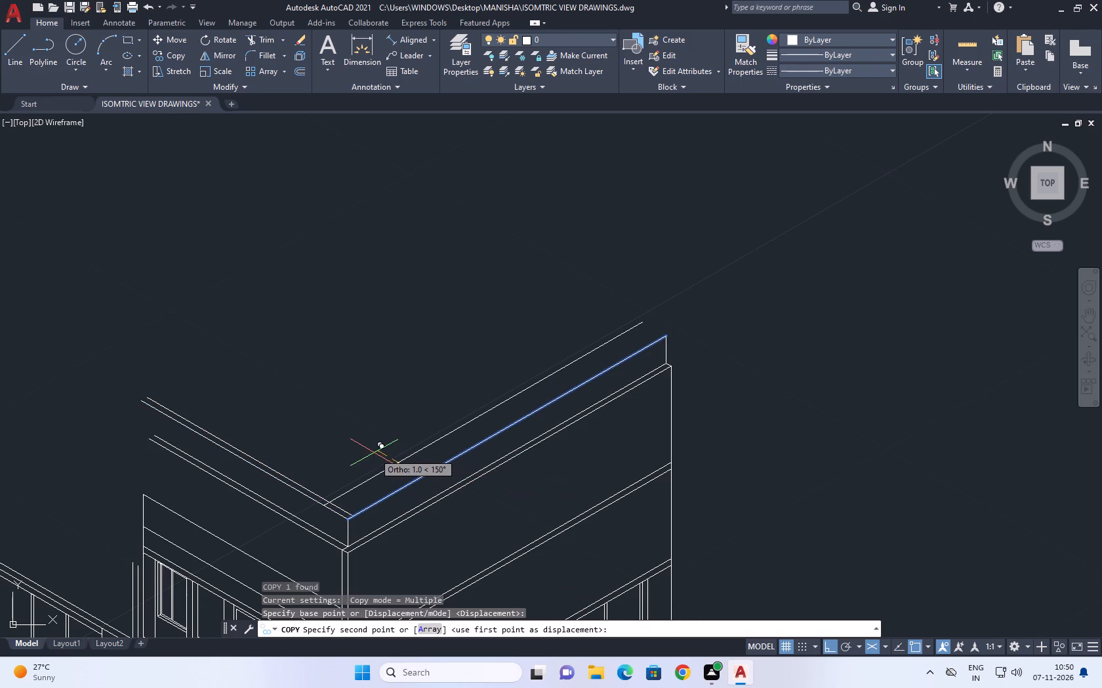
pyautogui.press('0')
pyautogui.write('.2')
pyautogui.press('5')
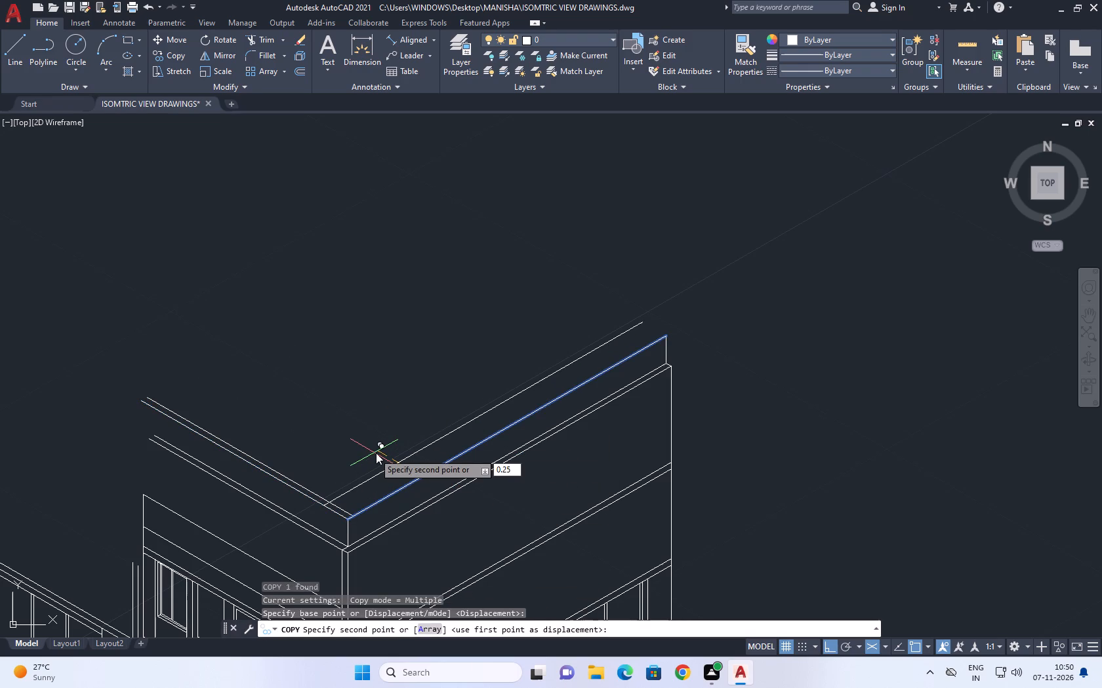
pyautogui.press('BackSpace')
pyautogui.write('26')
pyautogui.press('Return')
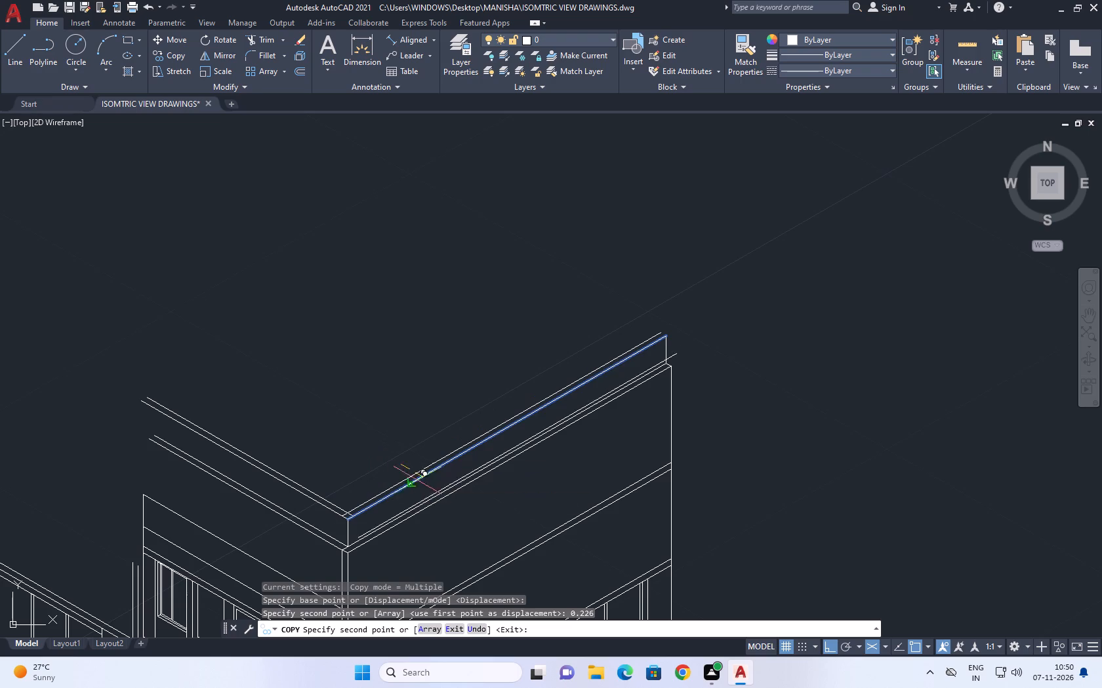
pyautogui.press('Escape')
# Trim the two overlapping ends of the inner raised lines where they cross at the near corner.
pyautogui.scroll(1, 472, 453)
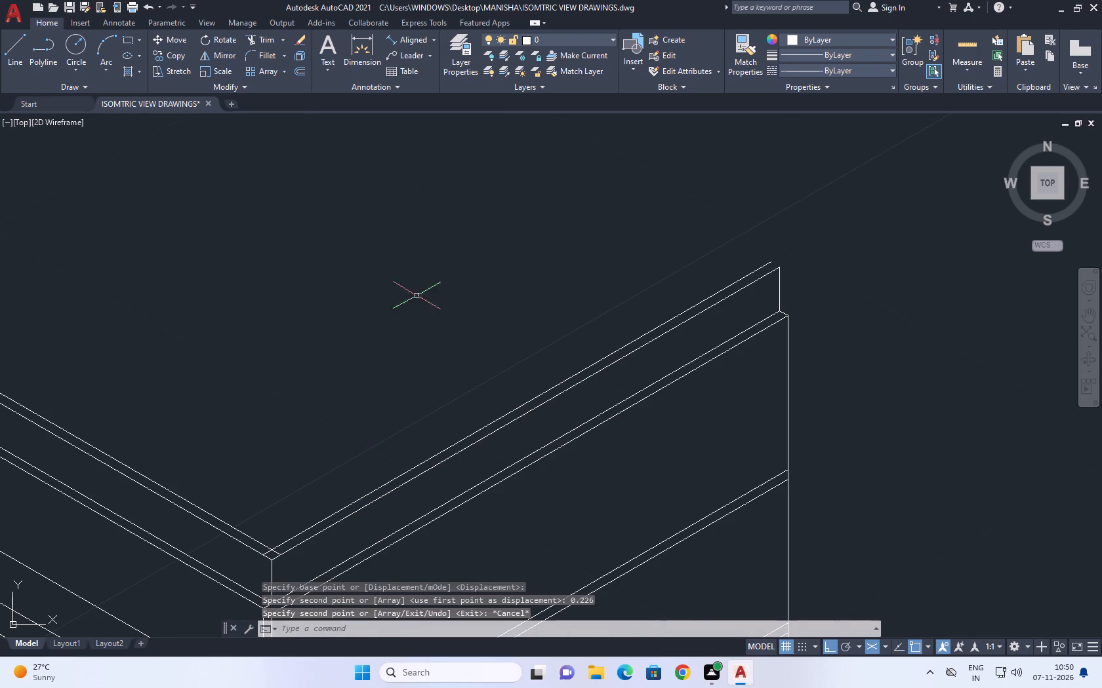
pyautogui.moveTo(289, 546); pyautogui.dragTo(485, 363, button='middle')
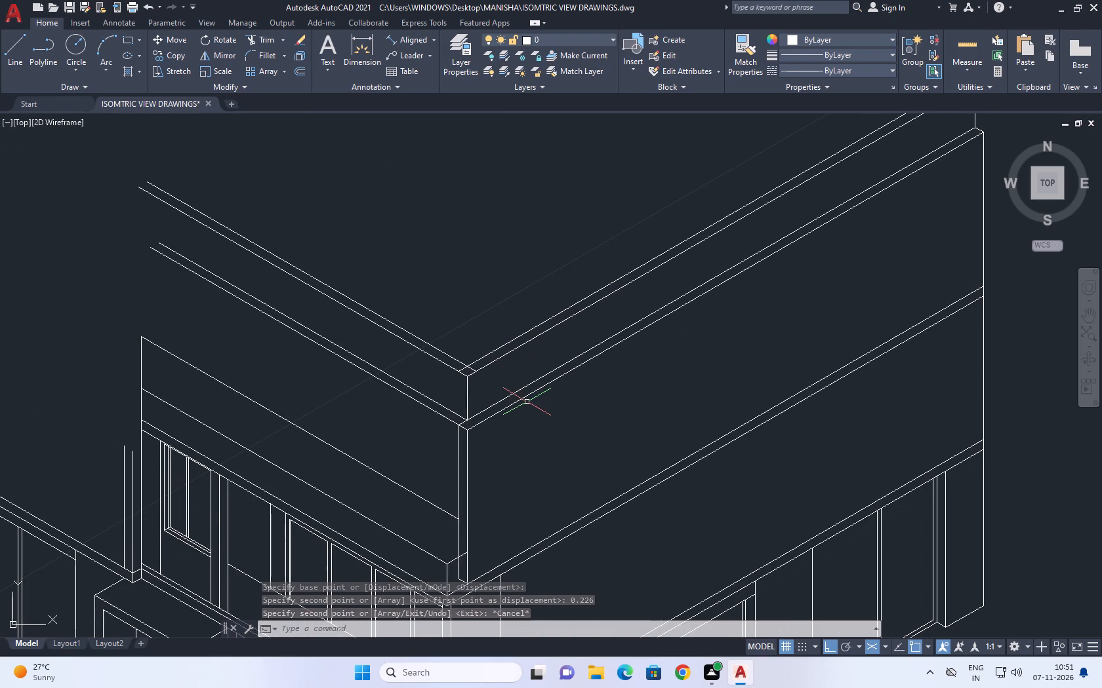
pyautogui.scroll(1, 453, 372)
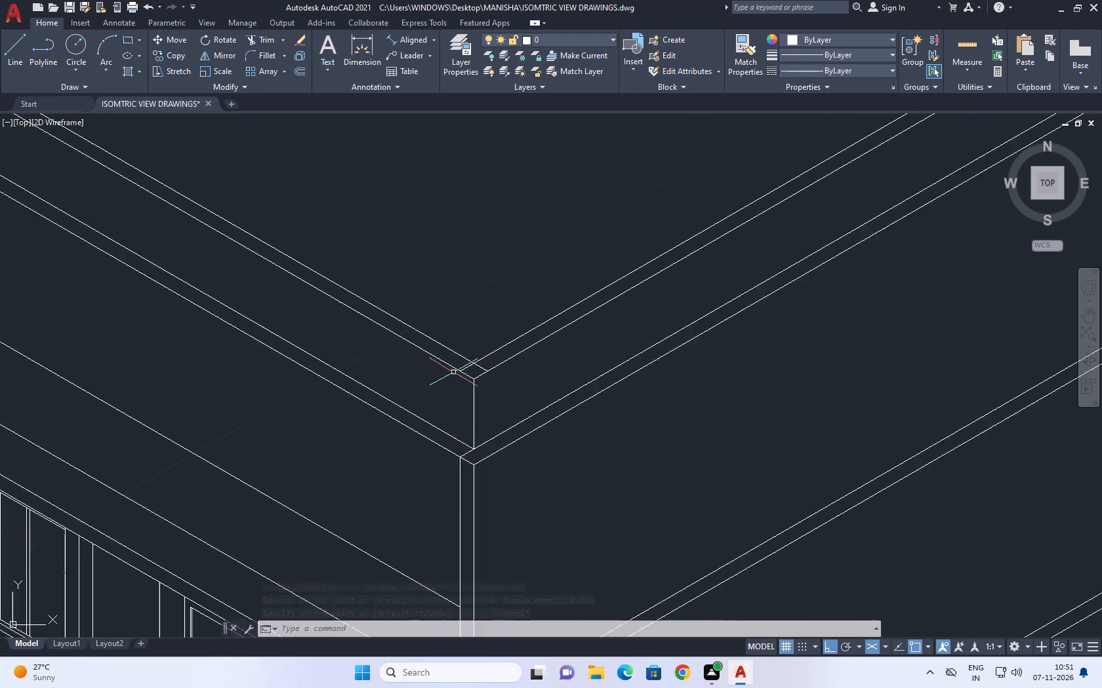
pyautogui.scroll(1, 453, 372)
pyautogui.click(272, 38)
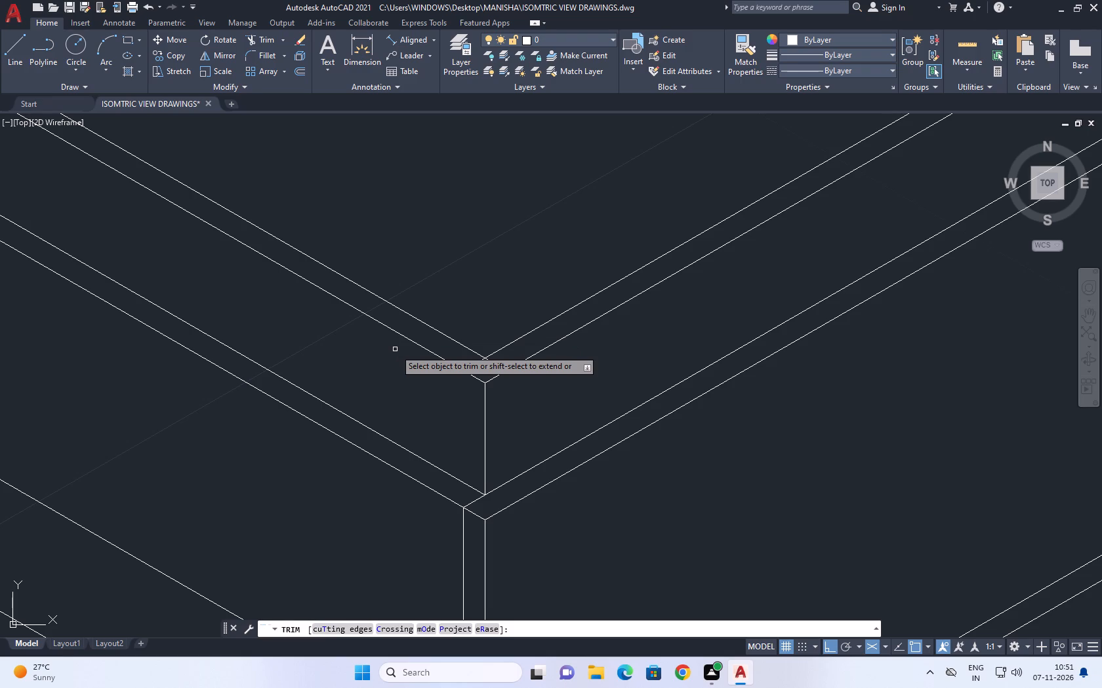
pyautogui.scroll(1, 526, 321)
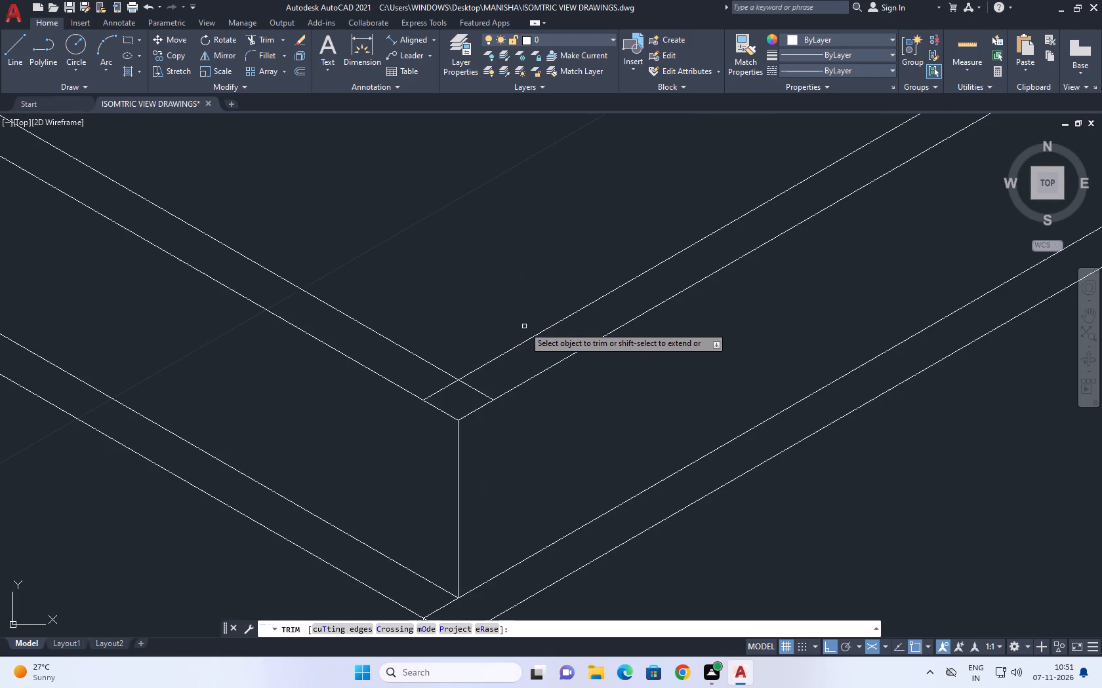
pyautogui.scroll(3, 437, 398)
pyautogui.click(440, 361)
pyautogui.click(597, 352)
pyautogui.scroll(-5, 562, 366)
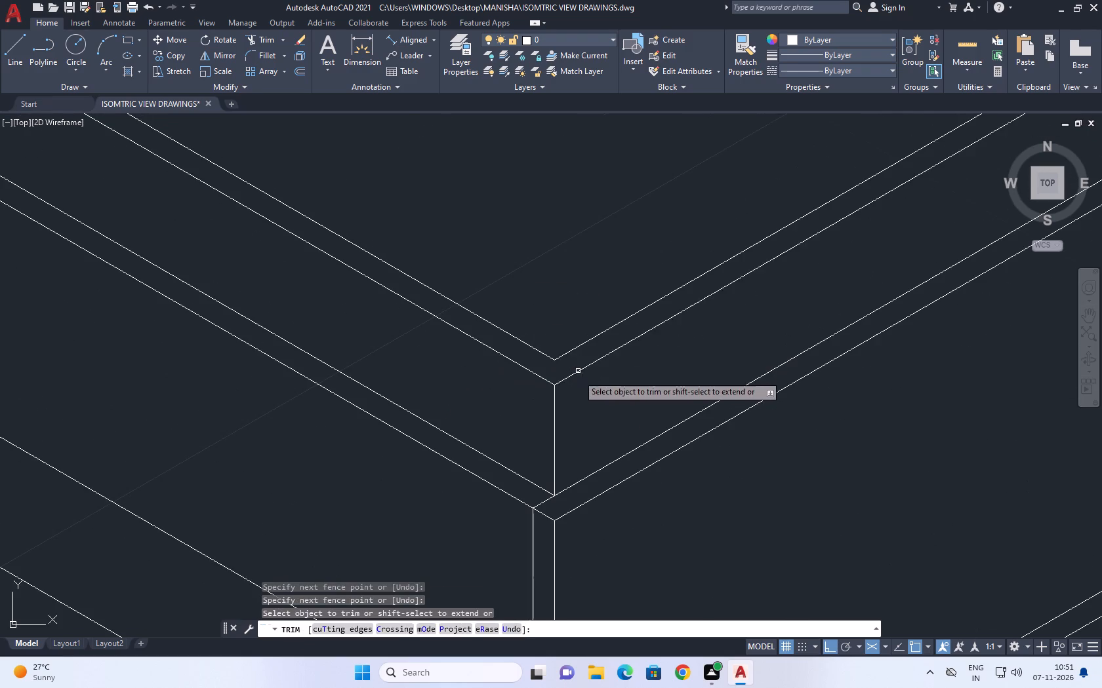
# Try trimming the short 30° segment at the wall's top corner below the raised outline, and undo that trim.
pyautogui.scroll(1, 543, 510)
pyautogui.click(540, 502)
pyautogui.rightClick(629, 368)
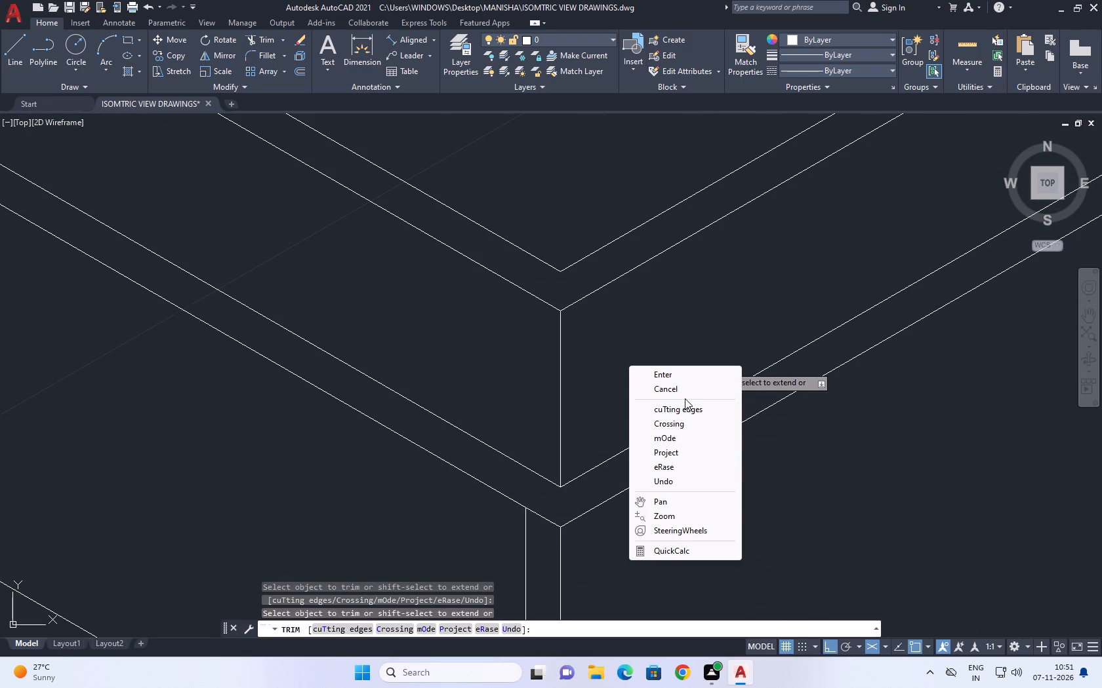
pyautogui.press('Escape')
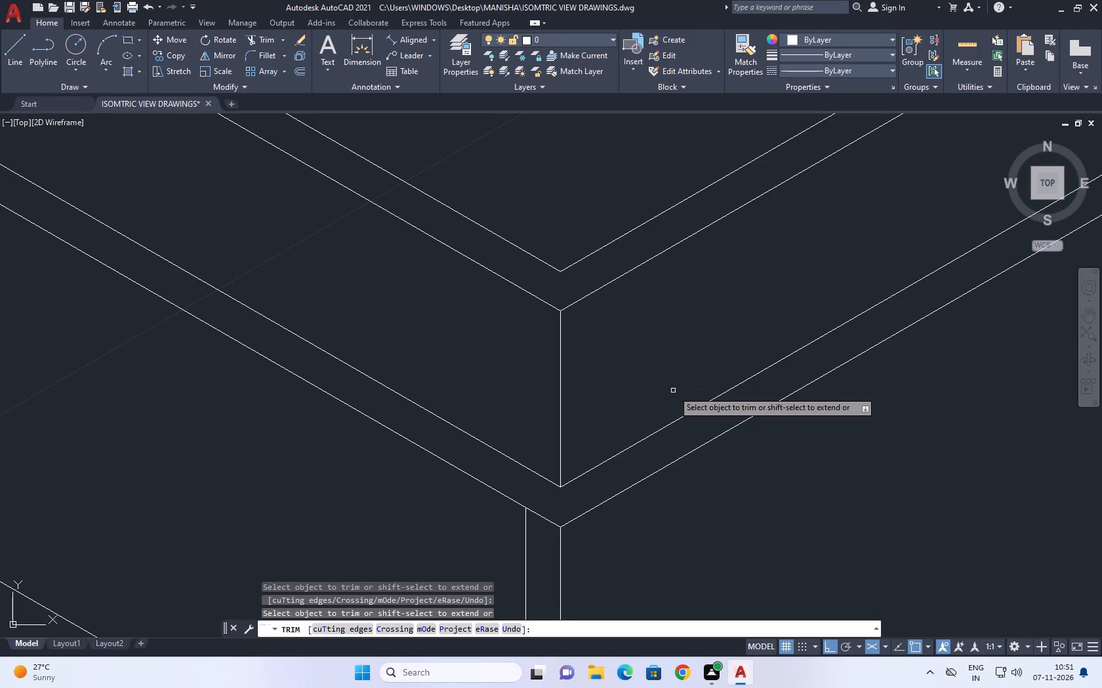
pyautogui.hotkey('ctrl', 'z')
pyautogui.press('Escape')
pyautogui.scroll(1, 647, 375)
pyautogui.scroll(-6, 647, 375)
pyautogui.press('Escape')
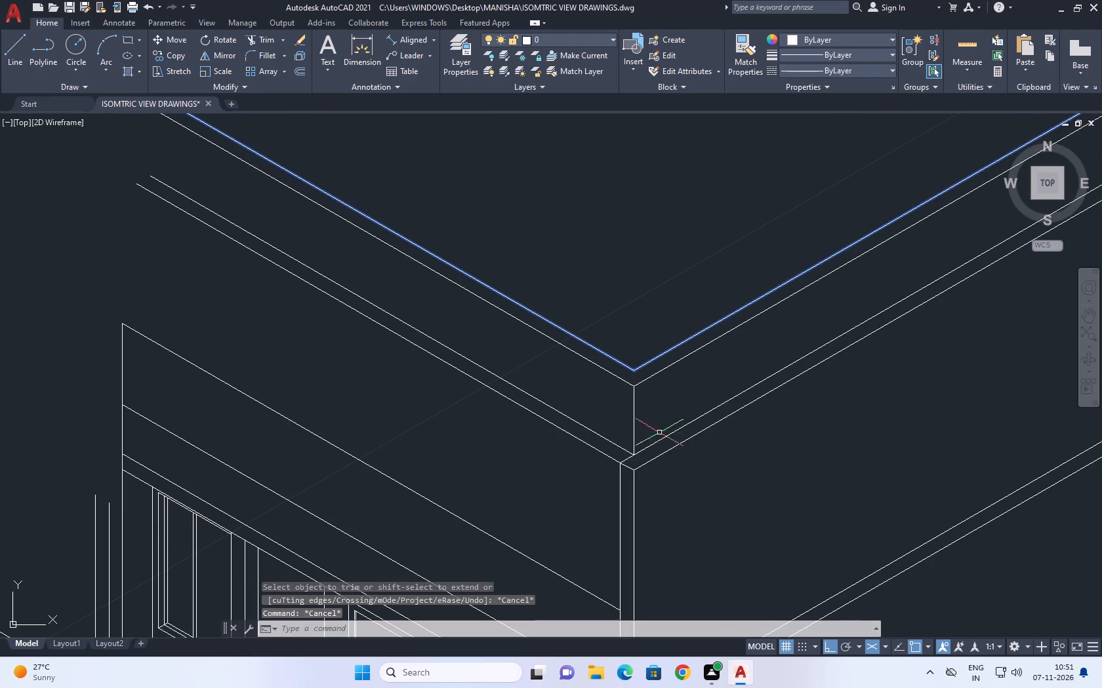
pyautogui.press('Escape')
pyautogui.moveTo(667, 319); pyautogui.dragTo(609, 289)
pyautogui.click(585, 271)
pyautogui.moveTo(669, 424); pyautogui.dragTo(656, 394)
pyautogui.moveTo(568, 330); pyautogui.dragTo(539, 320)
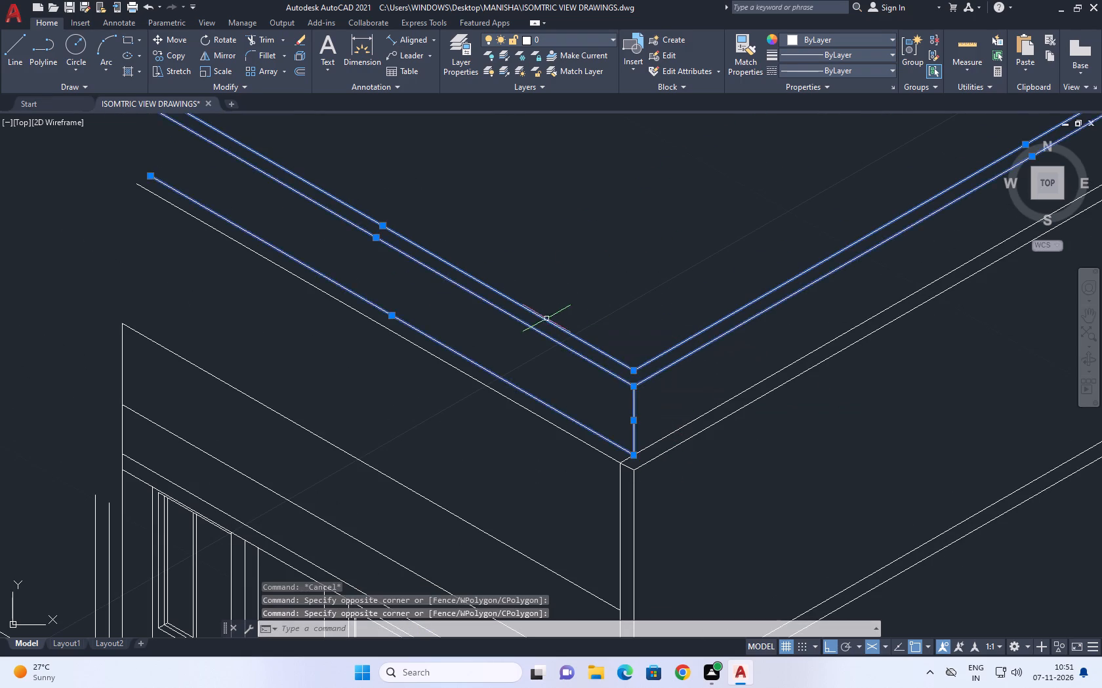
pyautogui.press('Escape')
# Draw a 10-long line along 150° from the raised outline's far top corner, undoing a first try of 6.
pyautogui.scroll(-5, 609, 340)
pyautogui.scroll(4, 685, 307)
pyautogui.moveTo(745, 305); pyautogui.dragTo(733, 343, button='middle')
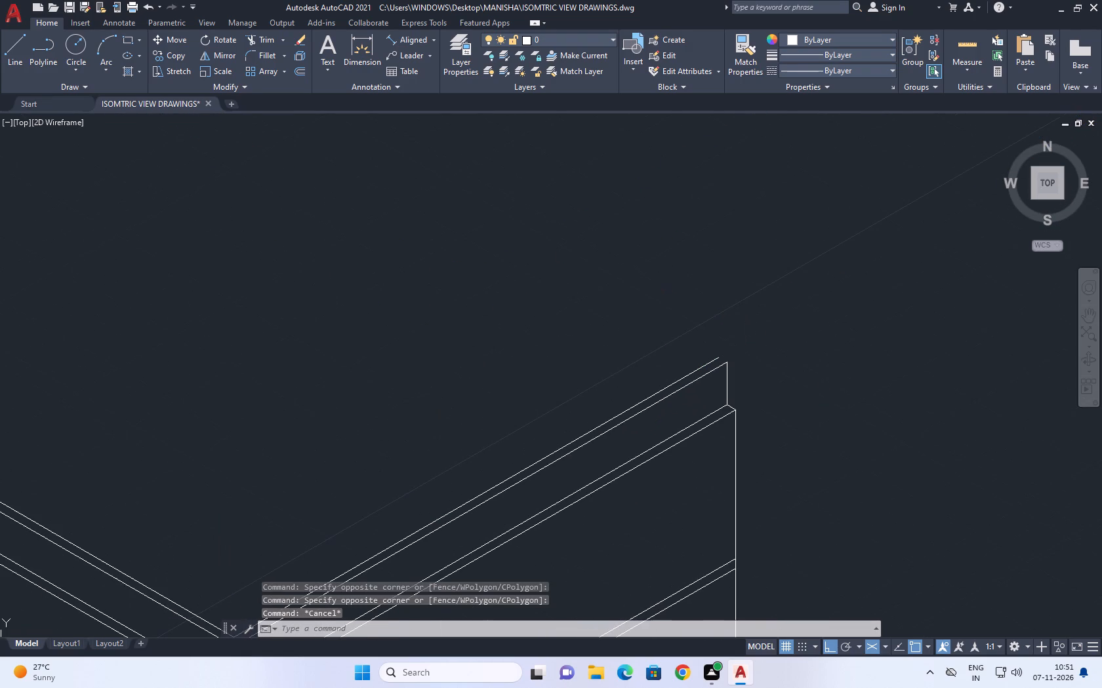
pyautogui.write('L')
pyautogui.press('space')
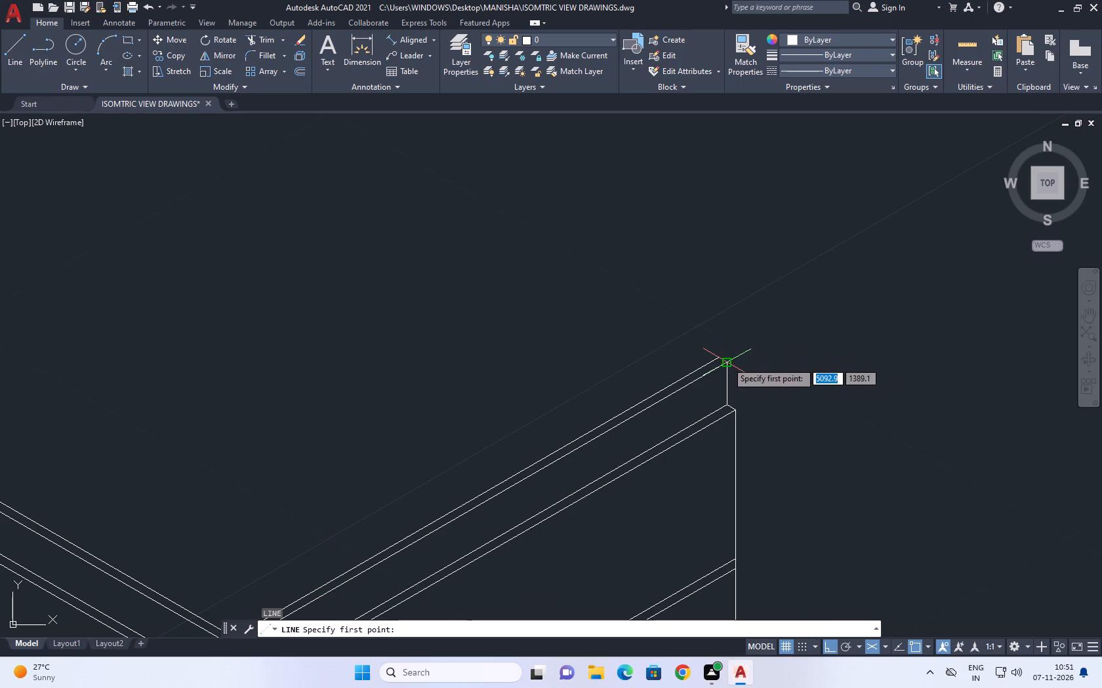
pyautogui.click(727, 362)
pyautogui.moveTo(536, 248); pyautogui.dragTo(648, 355, button='middle')
pyautogui.scroll(-3, 656, 342)
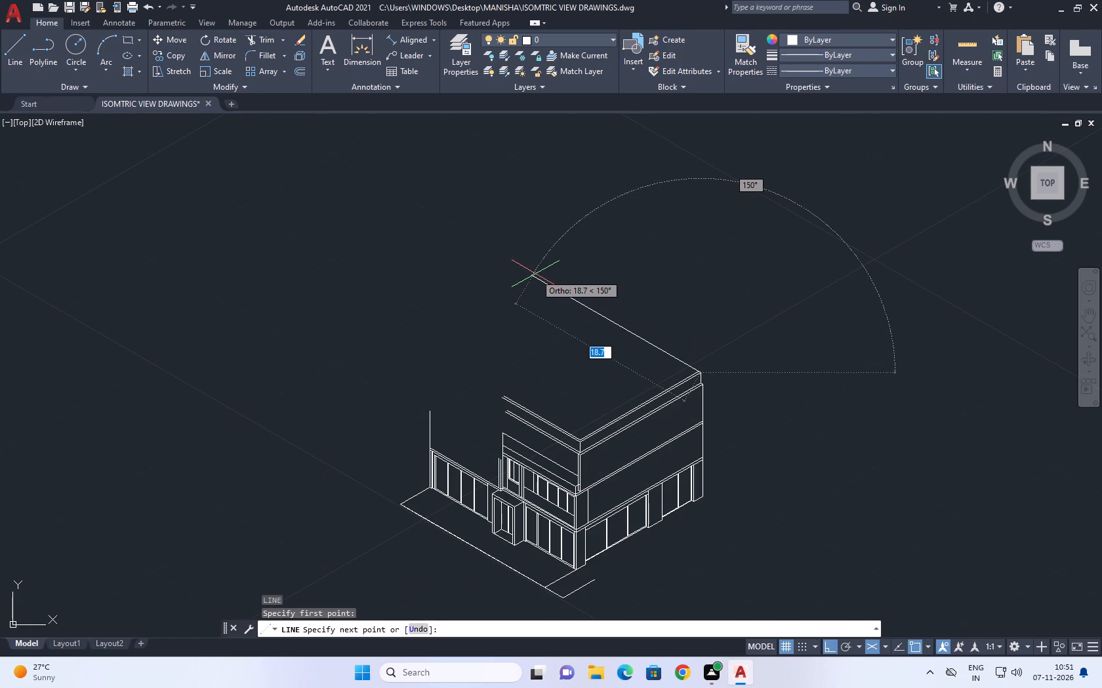
pyautogui.press('6')
pyautogui.press('Return')
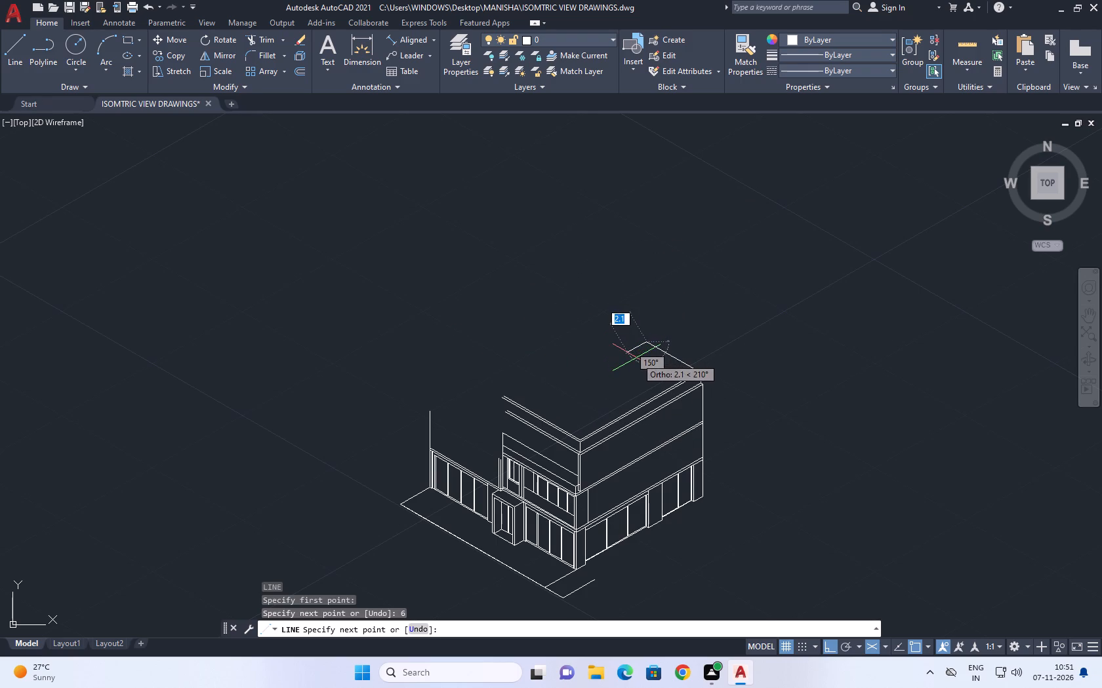
pyautogui.hotkey('ctrl', 'z')
pyautogui.press('1')
pyautogui.press('0')
pyautogui.press('Return')
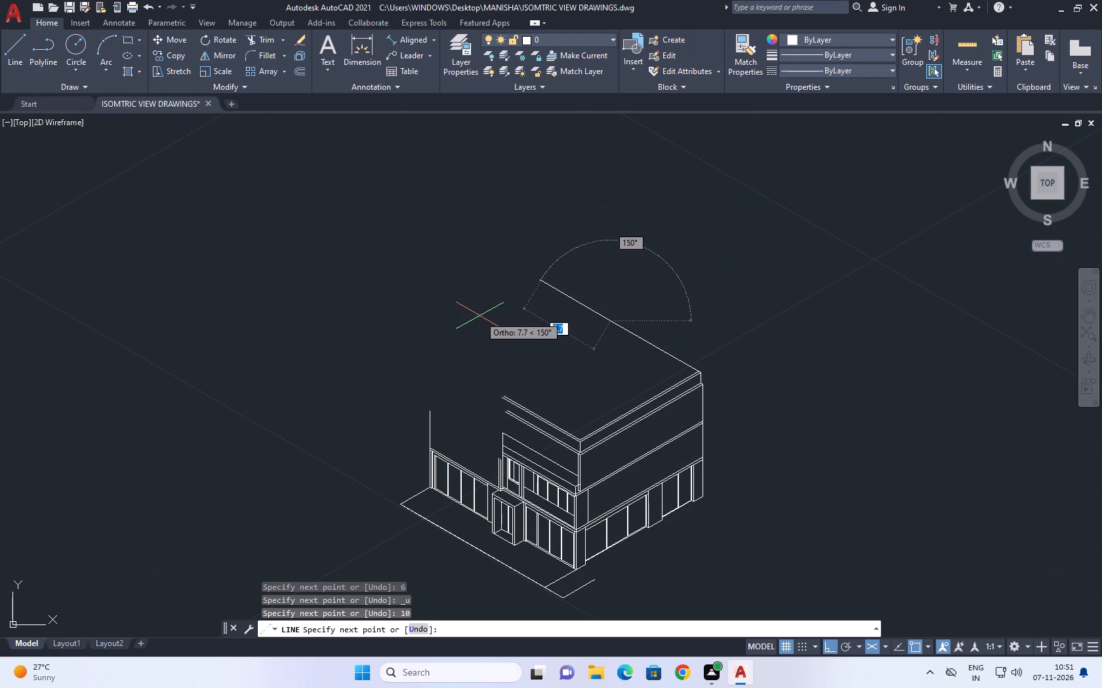
pyautogui.press('space')
# Copy the new 150° line 0.226 inward along the 210° direction.
pyautogui.click(645, 338)
pyautogui.write('CO')
pyautogui.press('space')
pyautogui.scroll(2, 708, 402)
pyautogui.click(586, 313)
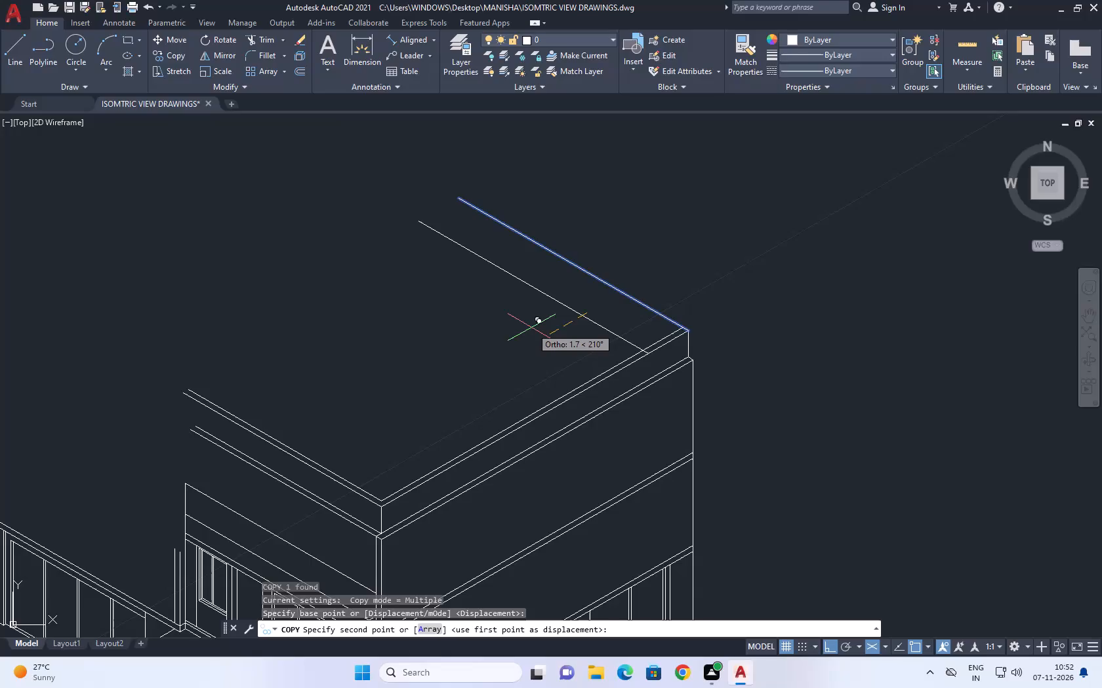
pyautogui.write('0.')
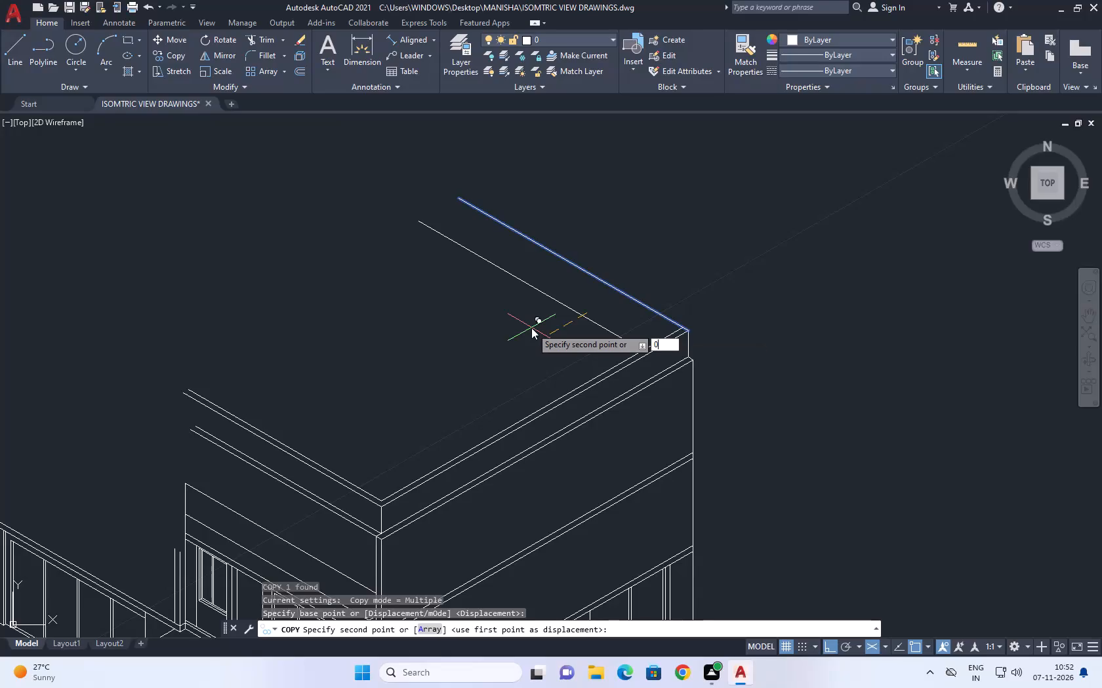
pyautogui.write('226')
pyautogui.press('Return')
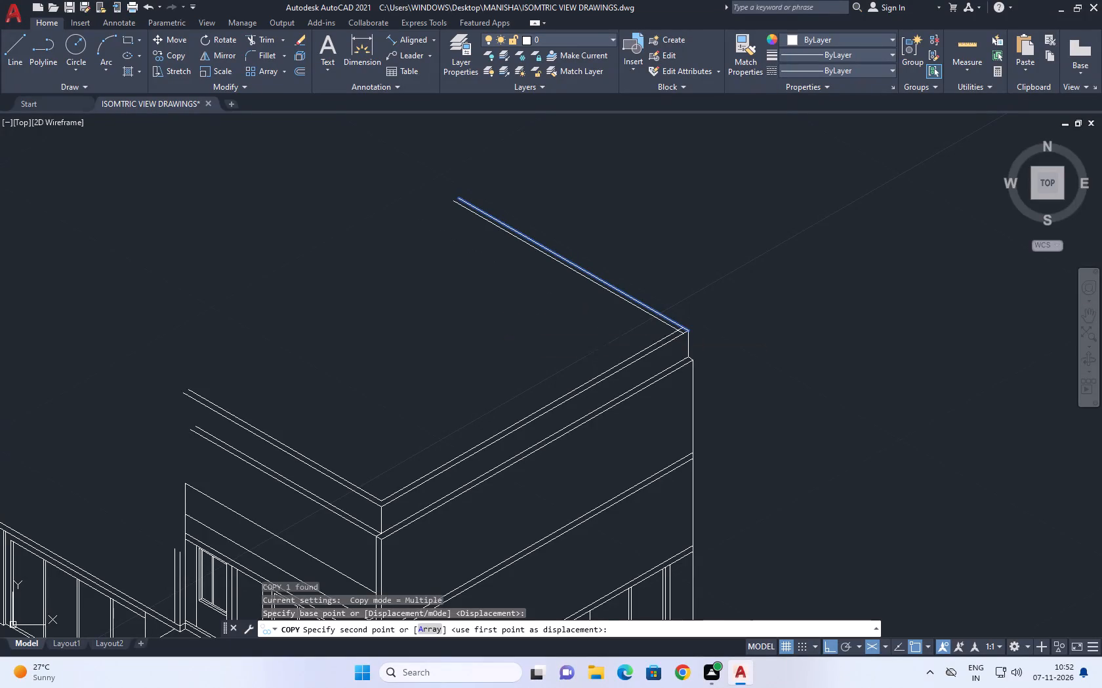
pyautogui.rightClick(672, 250)
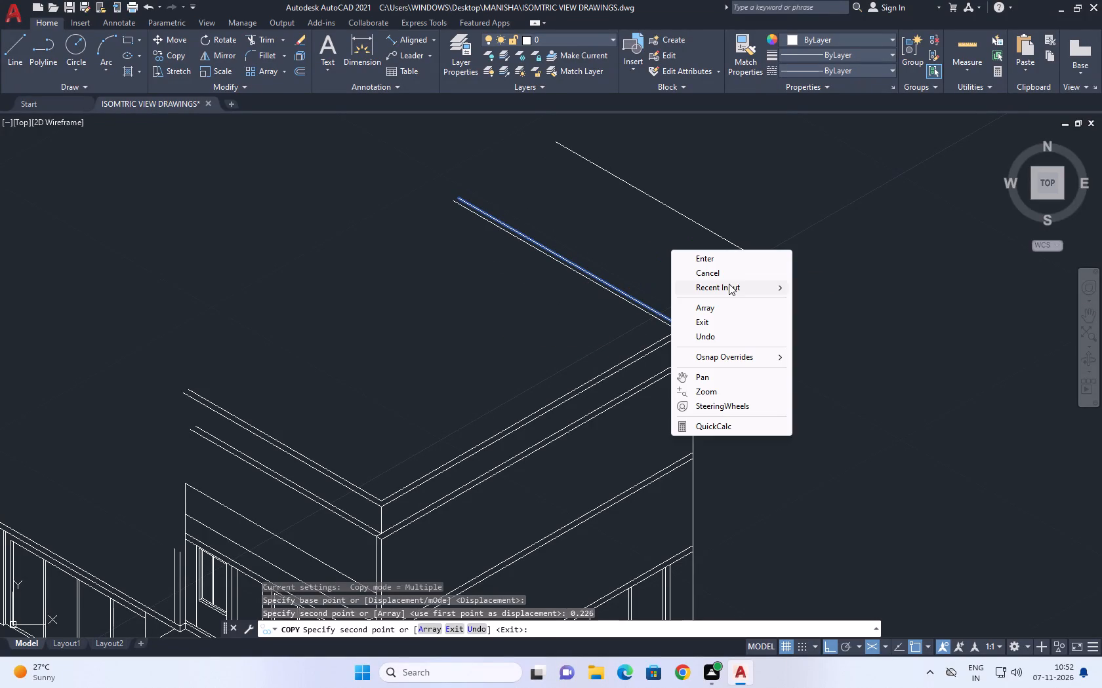
pyautogui.click(735, 277)
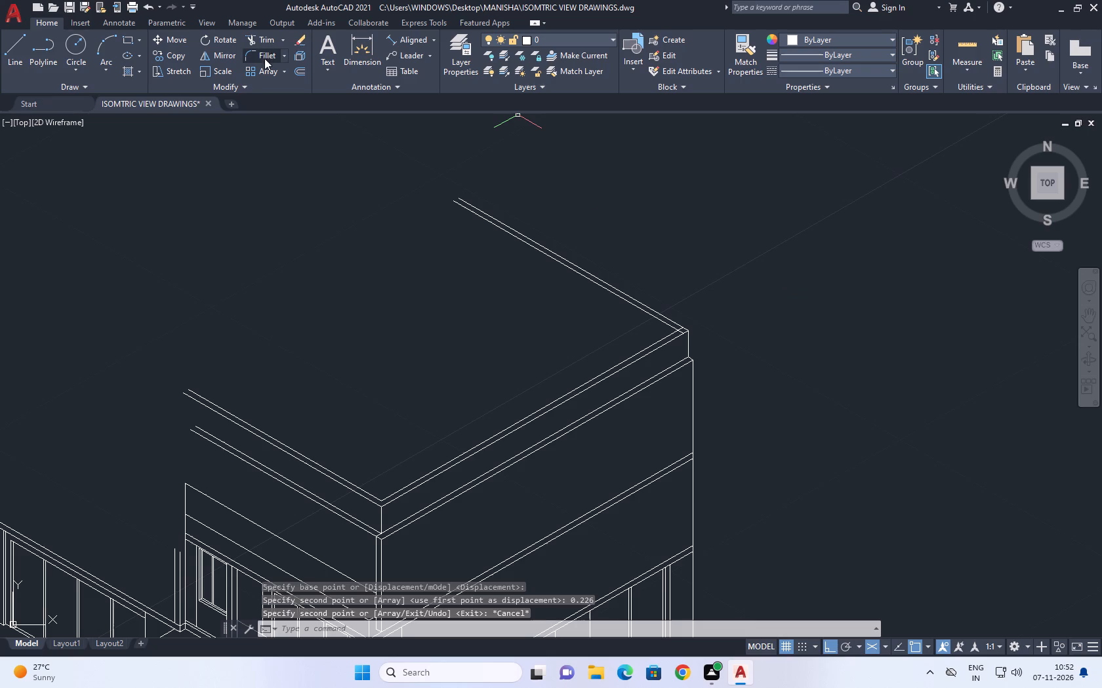
# Trim the overlapping ends of the inner parapet lines where they cross at the far corner.
pyautogui.click(270, 43)
pyautogui.scroll(2, 654, 334)
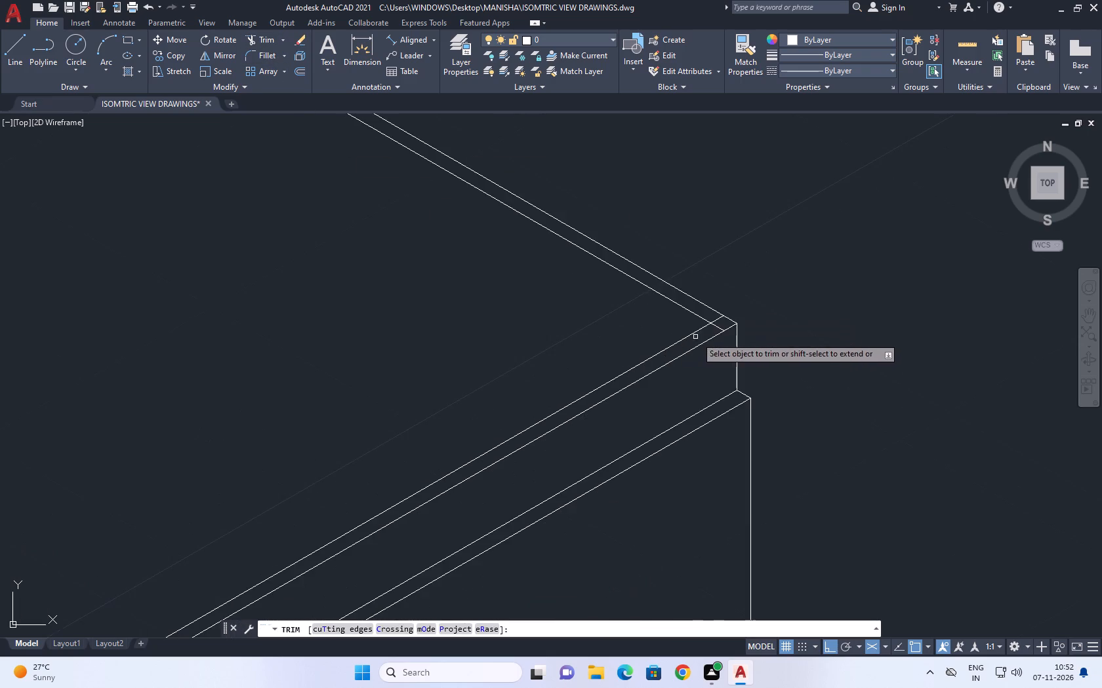
pyautogui.scroll(2, 699, 337)
pyautogui.click(720, 318)
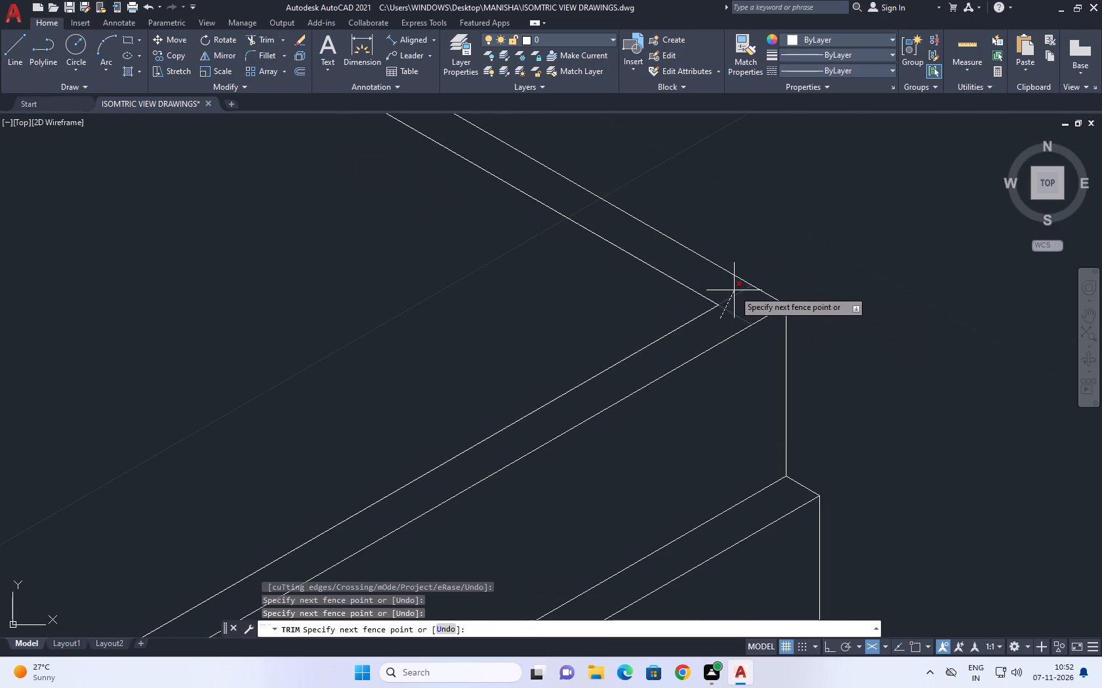
pyautogui.click(736, 292)
pyautogui.rightClick(754, 196)
pyautogui.click(796, 216)
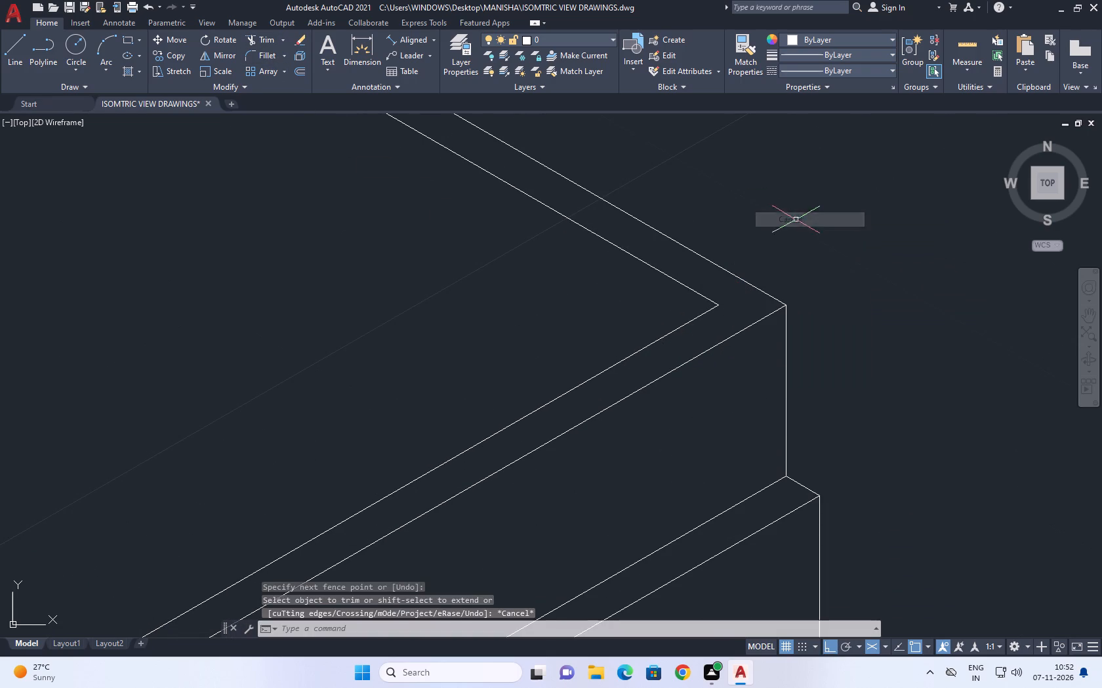
# Draw a short line along 210° from the midpoint of the outer 150° line on the far roof edge.
pyautogui.scroll(-6, 775, 276)
pyautogui.moveTo(725, 263); pyautogui.dragTo(711, 312, button='middle')
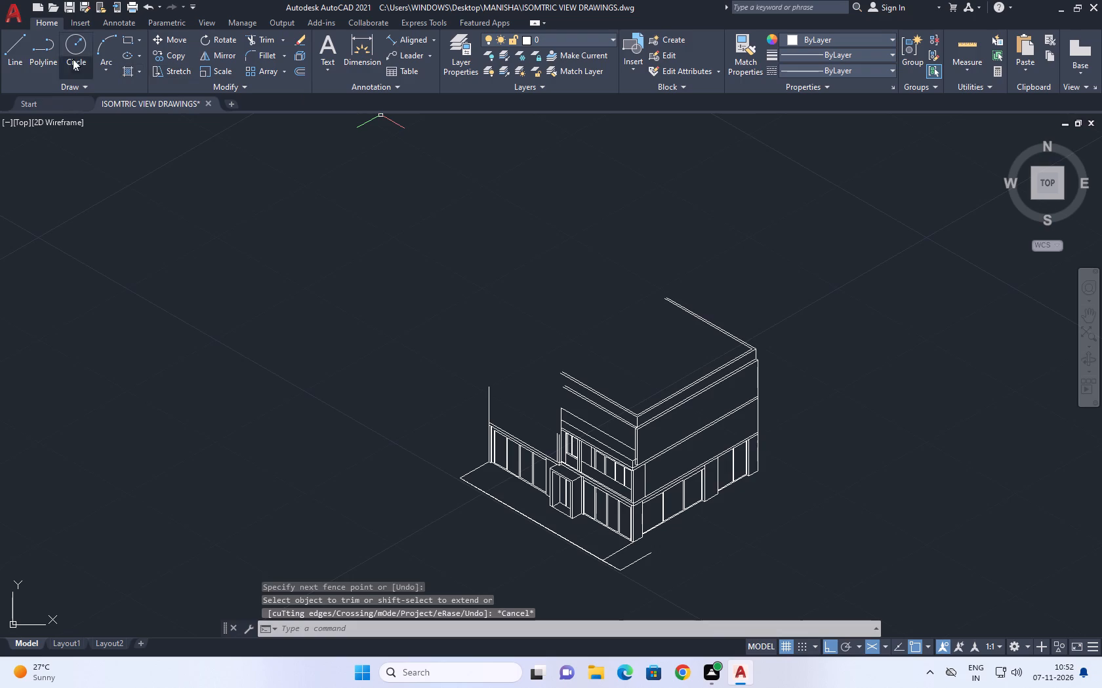
pyautogui.click(18, 58)
pyautogui.scroll(2, 712, 326)
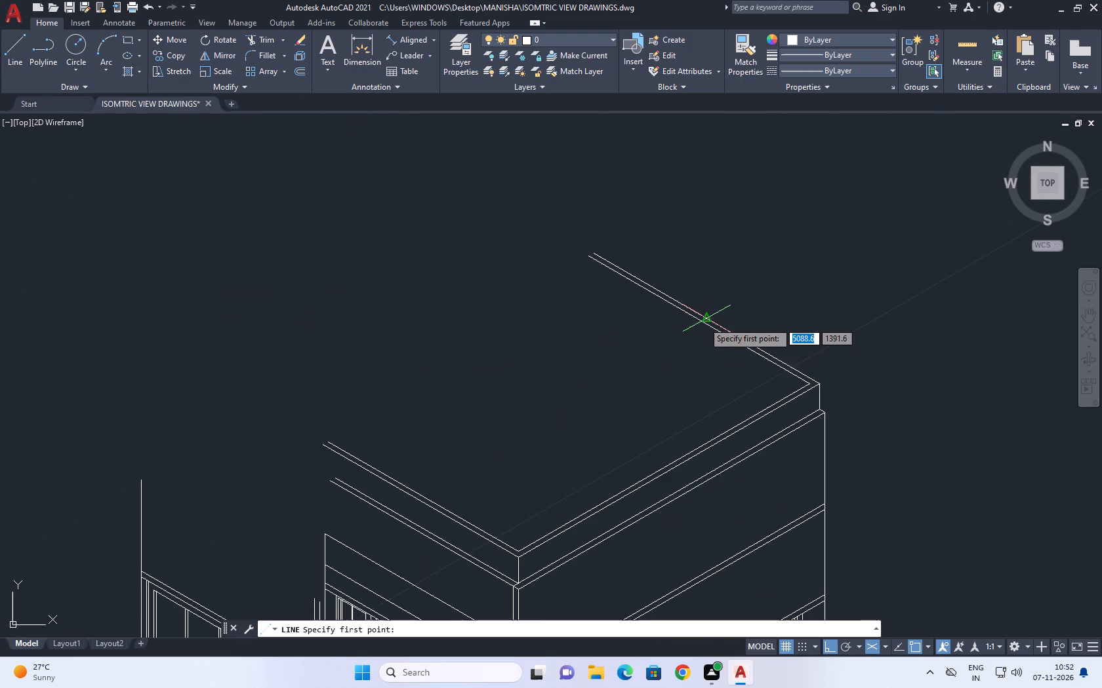
pyautogui.scroll(1, 703, 322)
pyautogui.click(706, 319)
pyautogui.click(626, 366)
pyautogui.rightClick(634, 320)
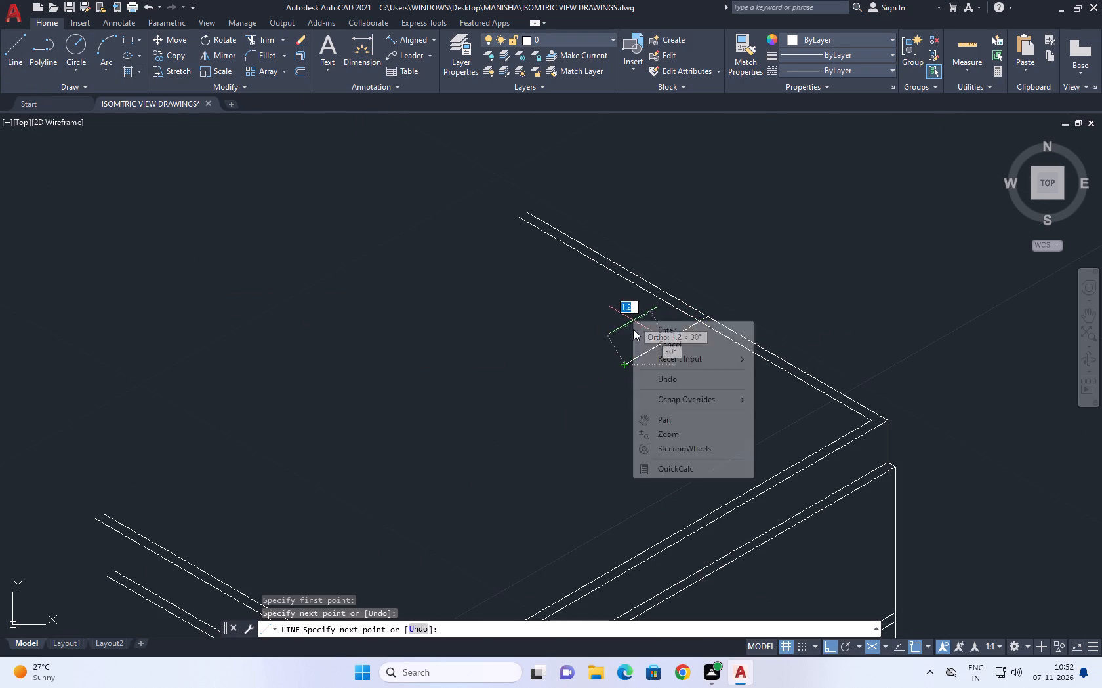
pyautogui.click(664, 341)
# Copy the short midpoint line 1.5 along 330° toward the far corner, undoing a first copy at 1.
pyautogui.moveTo(653, 374); pyautogui.dragTo(541, 381, button='middle')
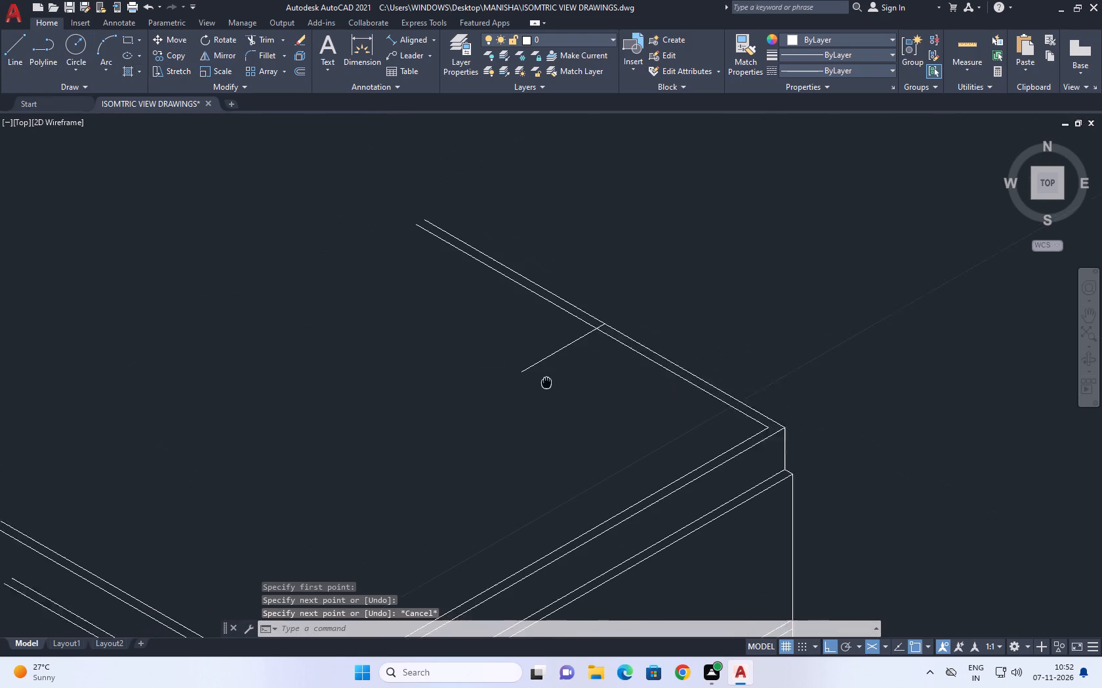
pyautogui.moveTo(541, 381); pyautogui.dragTo(516, 381, button='middle')
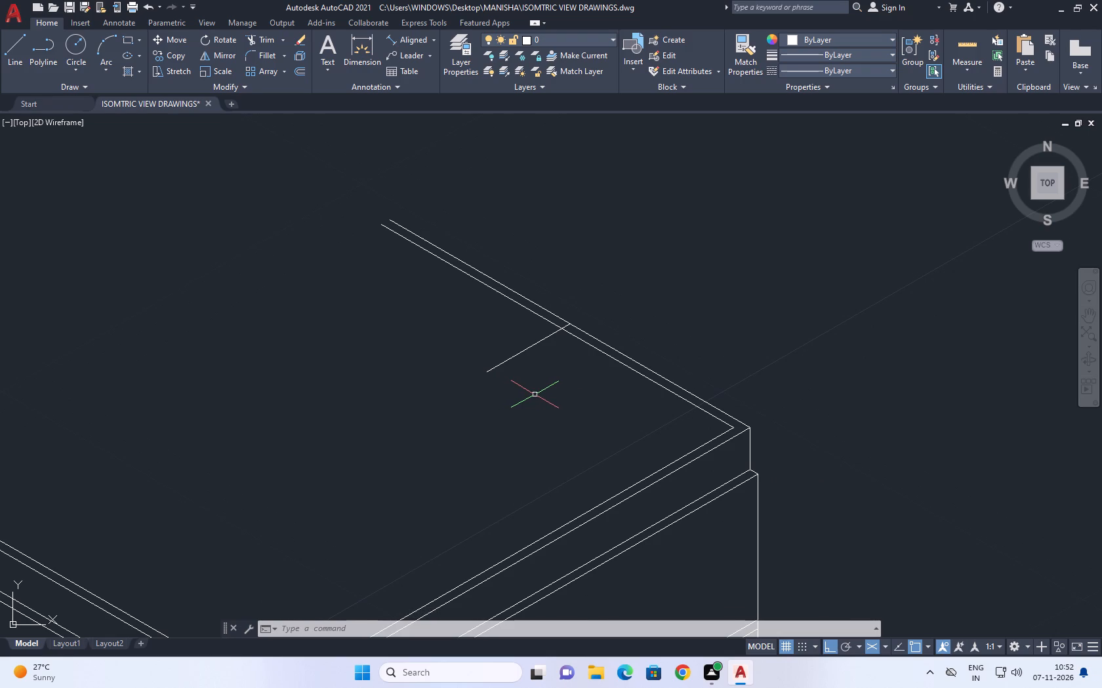
pyautogui.moveTo(531, 354); pyautogui.dragTo(520, 351)
pyautogui.click(476, 330)
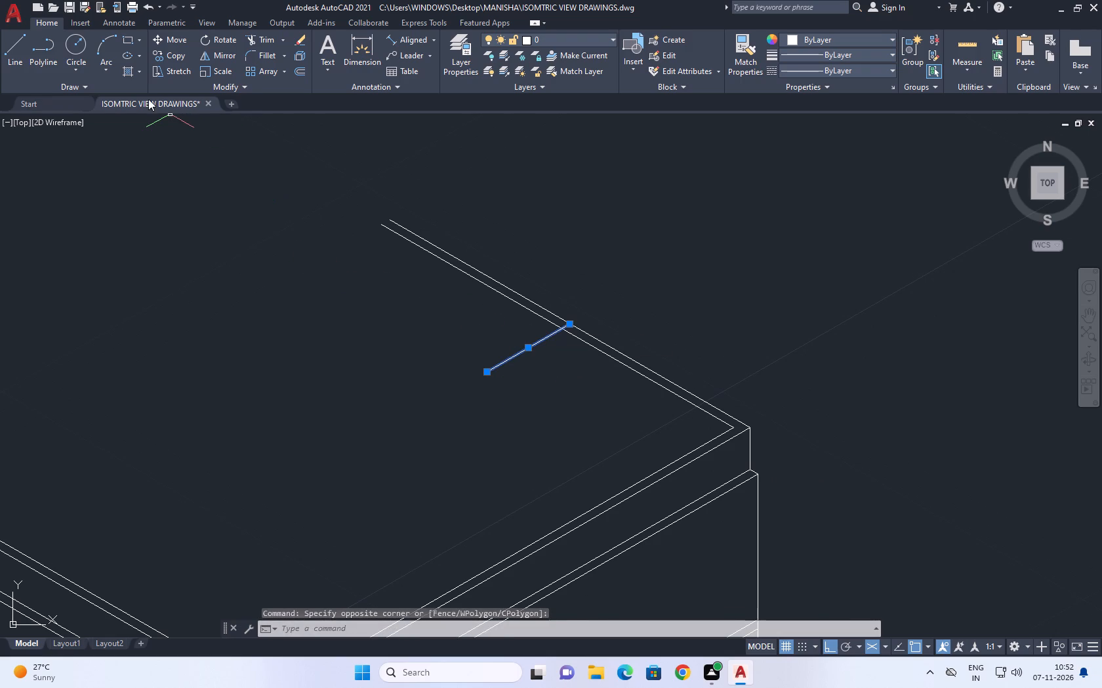
pyautogui.click(173, 54)
pyautogui.click(514, 368)
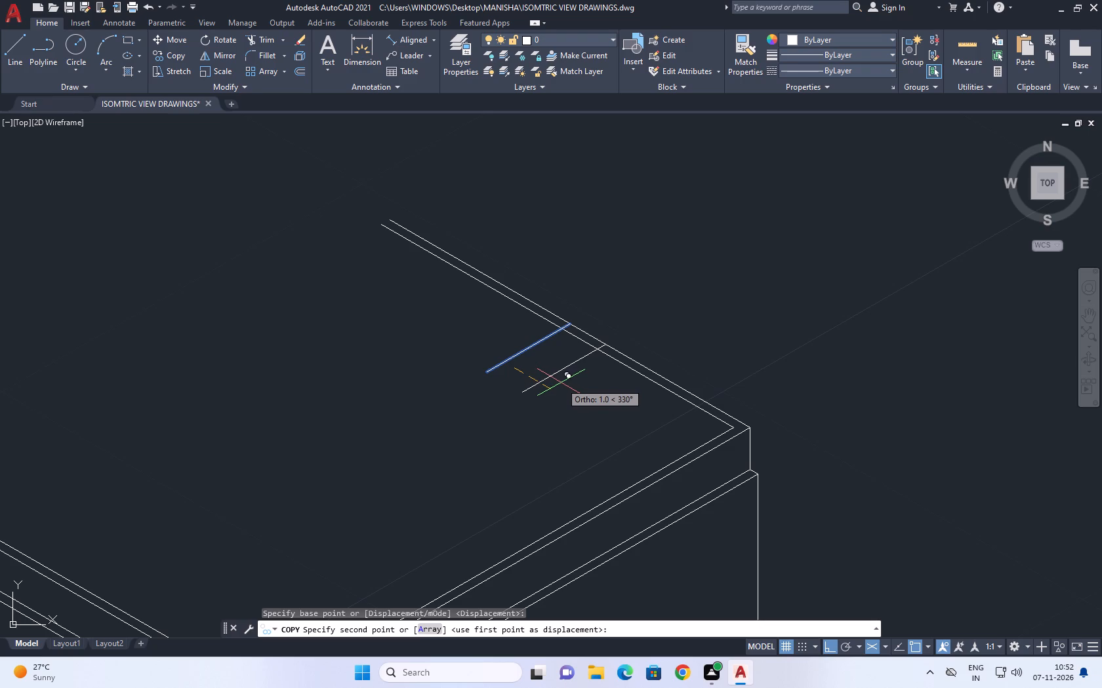
pyautogui.press('1')
pyautogui.press('Return')
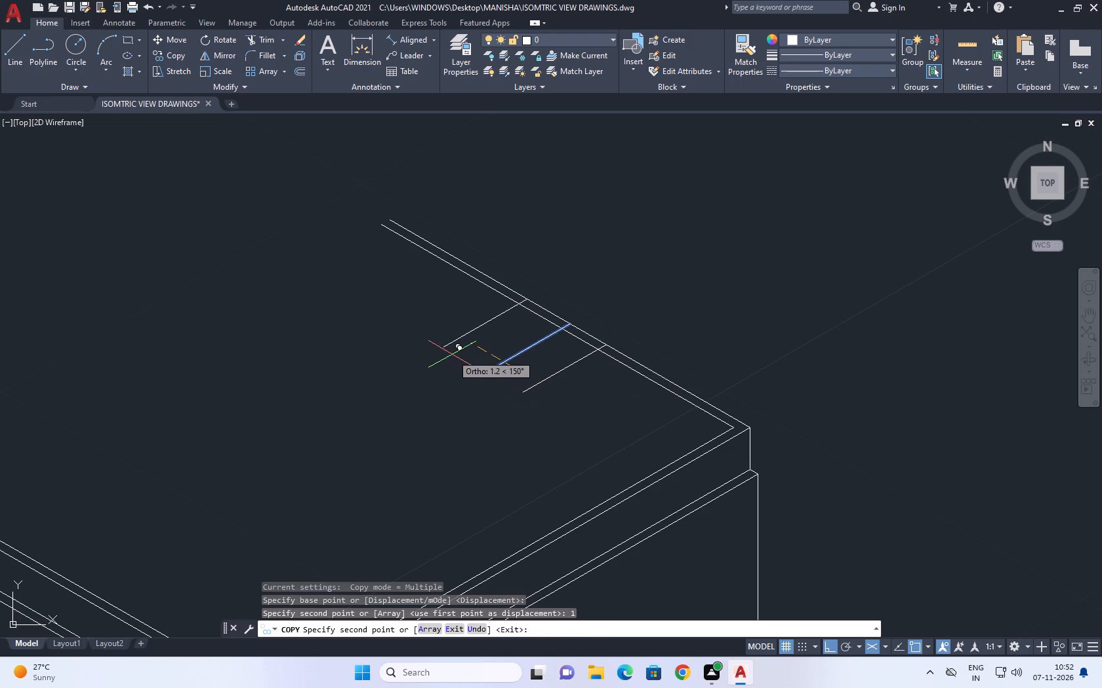
pyautogui.hotkey('ctrl', 'z')
pyautogui.write('1.5')
pyautogui.press('Return')
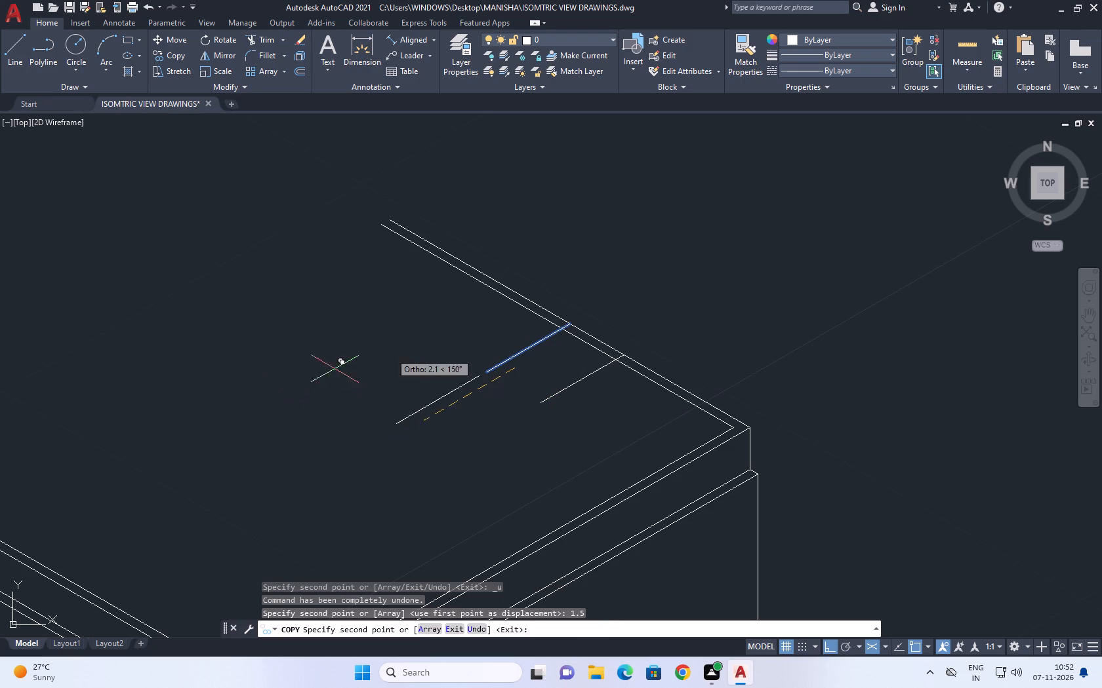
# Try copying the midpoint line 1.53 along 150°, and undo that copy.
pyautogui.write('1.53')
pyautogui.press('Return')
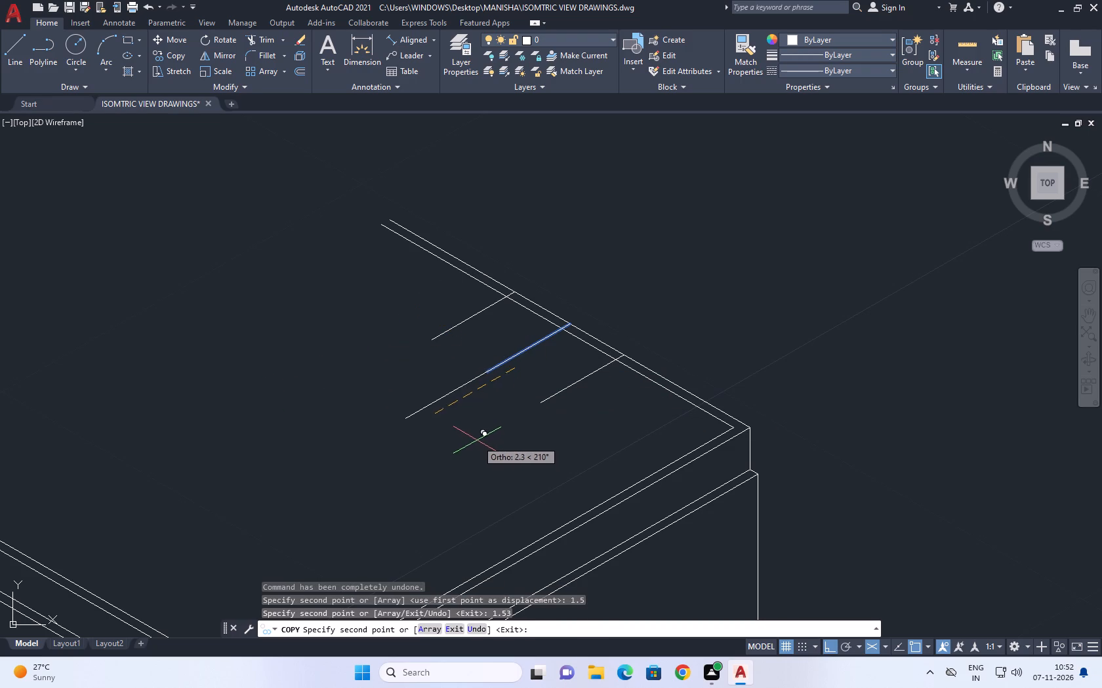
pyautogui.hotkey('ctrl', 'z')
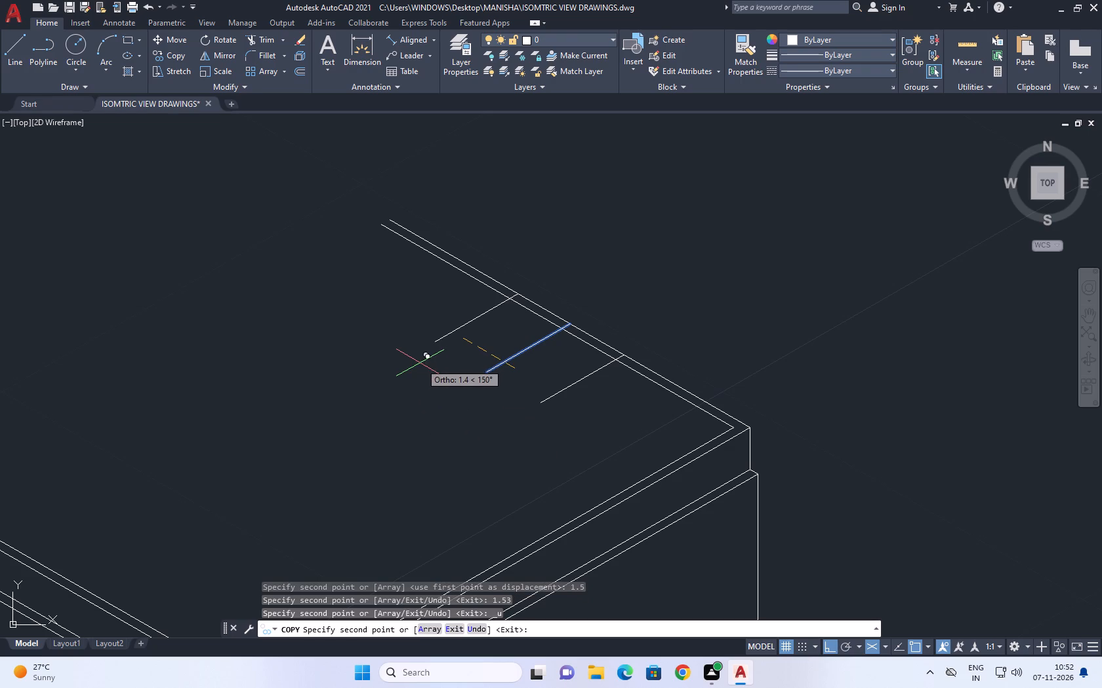
# Copy the midpoint line 1.5 along 150°, on the side away from the corner.
pyautogui.write('1.')
pyautogui.press('5')
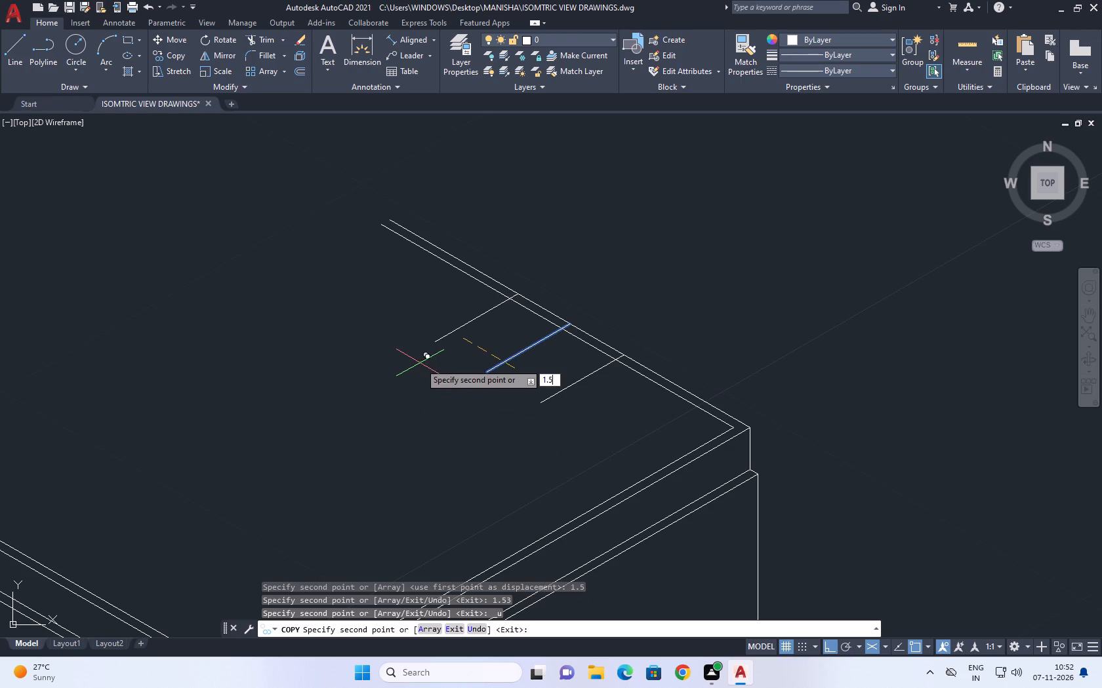
pyautogui.press('Return')
pyautogui.scroll(-2, 434, 363)
pyautogui.rightClick(642, 346)
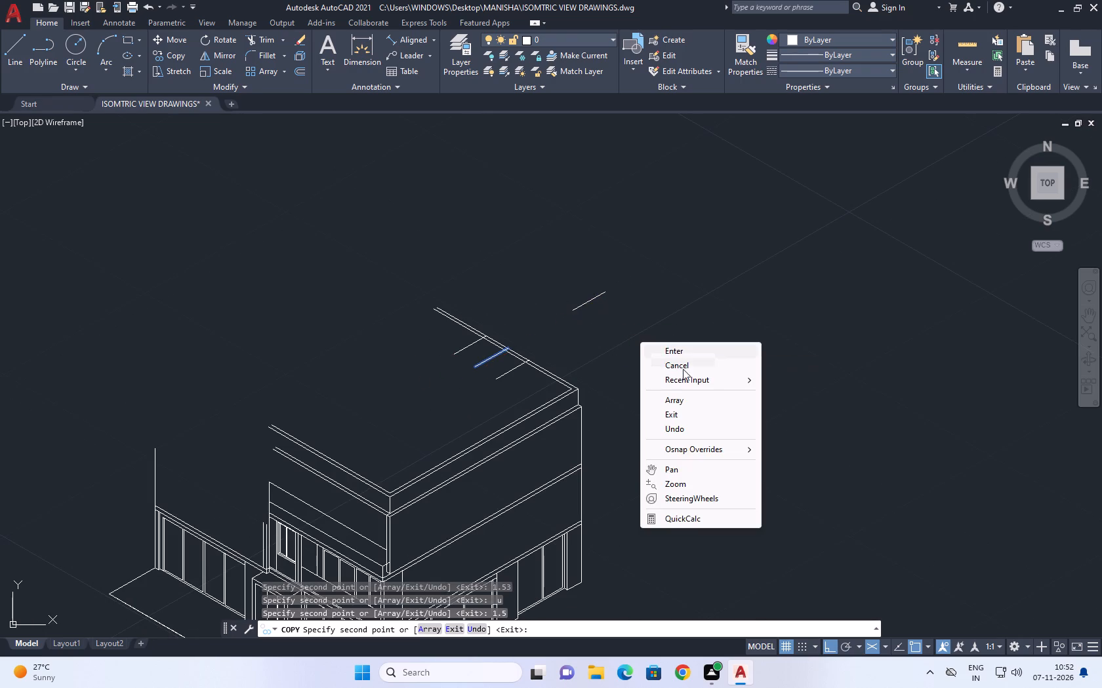
pyautogui.click(685, 369)
# Copy the short line nearest the far corner 0.226 along 150°, toward the midpoint line.
pyautogui.scroll(3, 476, 389)
pyautogui.moveTo(575, 284); pyautogui.dragTo(565, 362, button='middle')
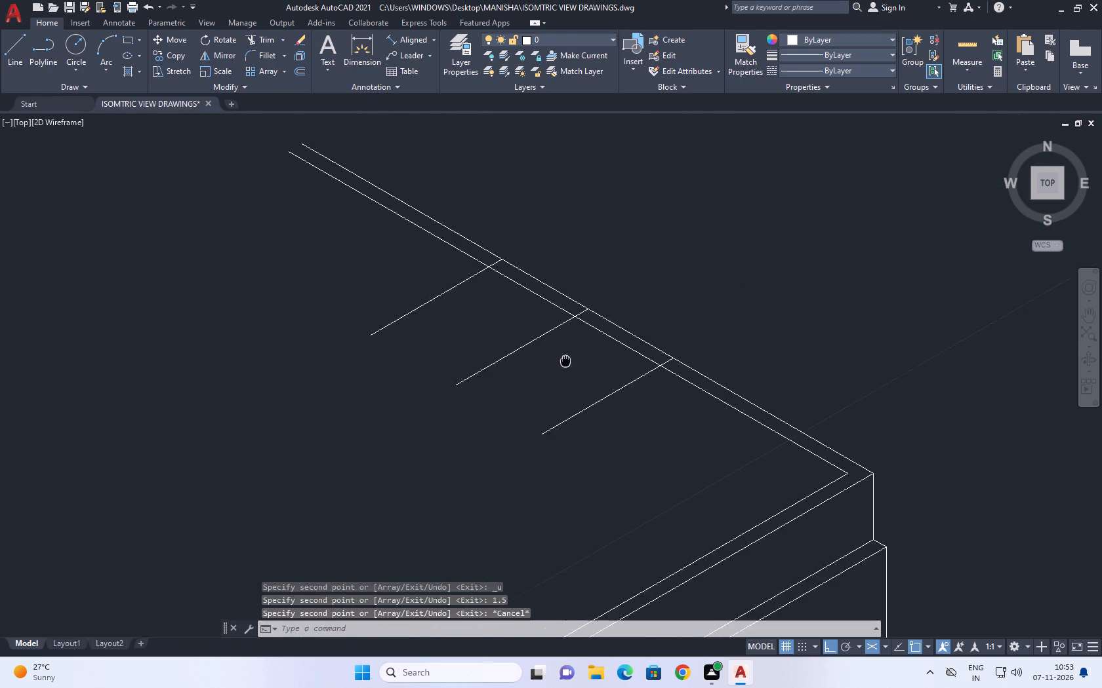
pyautogui.moveTo(565, 362); pyautogui.dragTo(569, 367, button='middle')
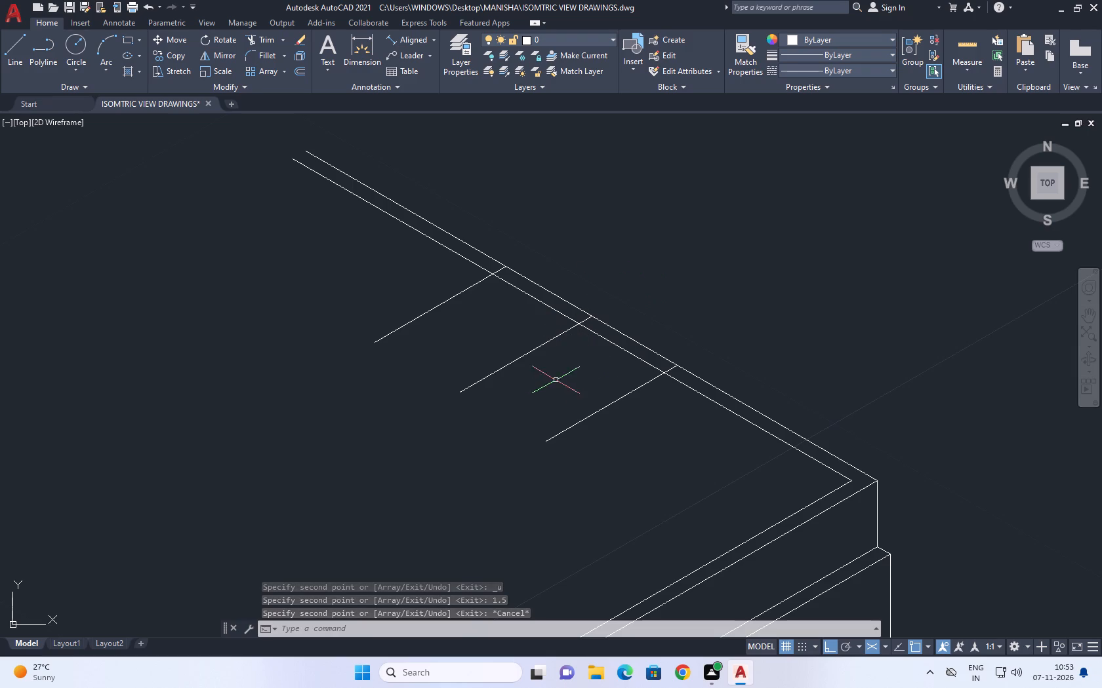
pyautogui.click(613, 417)
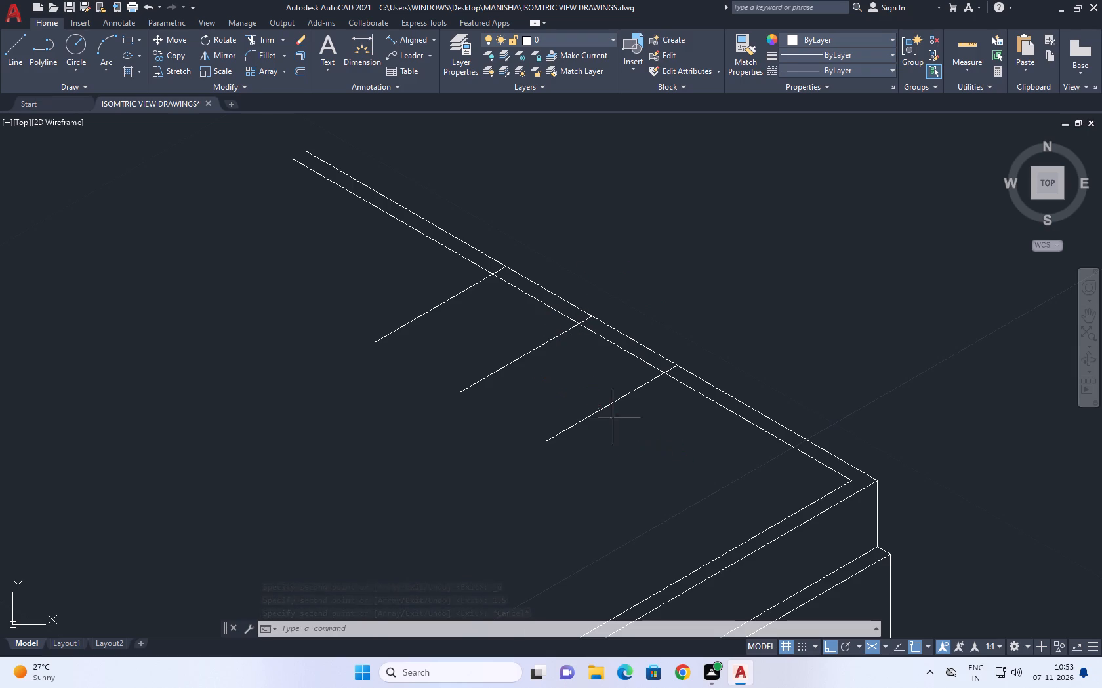
pyautogui.click(567, 391)
pyautogui.click(180, 38)
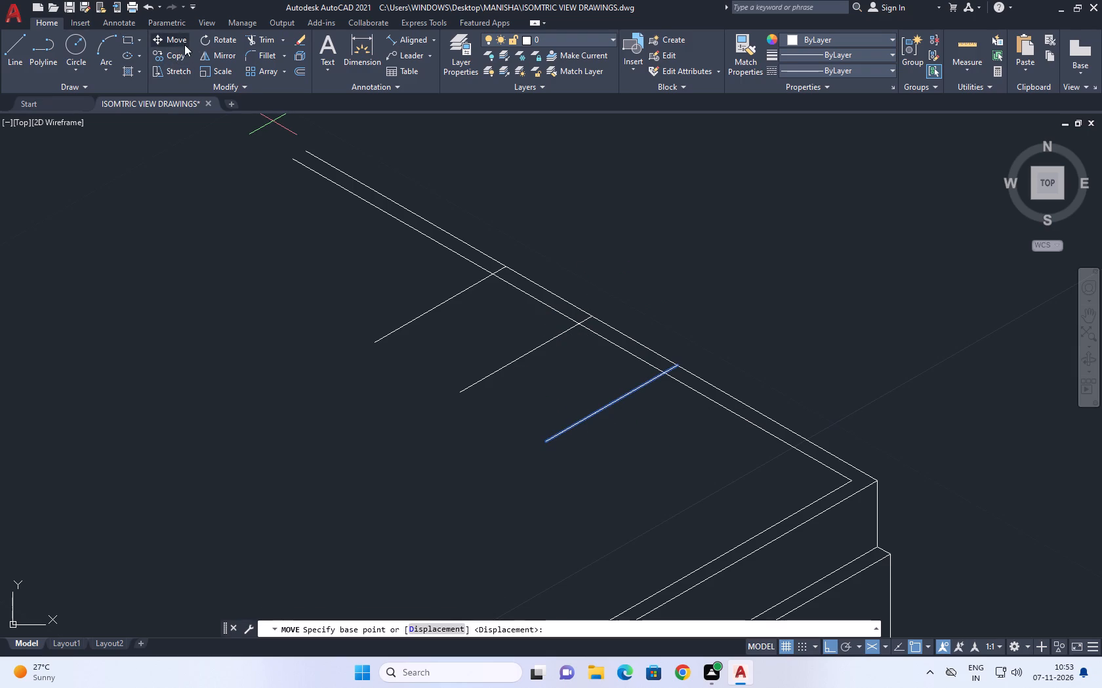
pyautogui.click(177, 58)
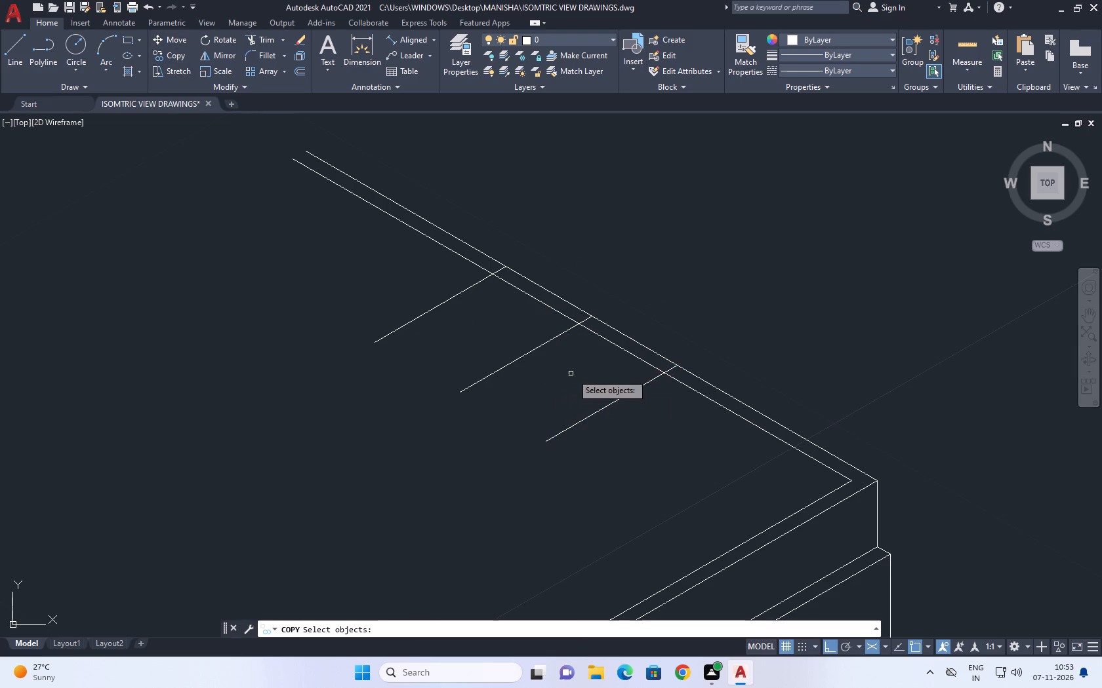
pyautogui.click(610, 404)
pyautogui.rightClick(598, 385)
pyautogui.click(617, 406)
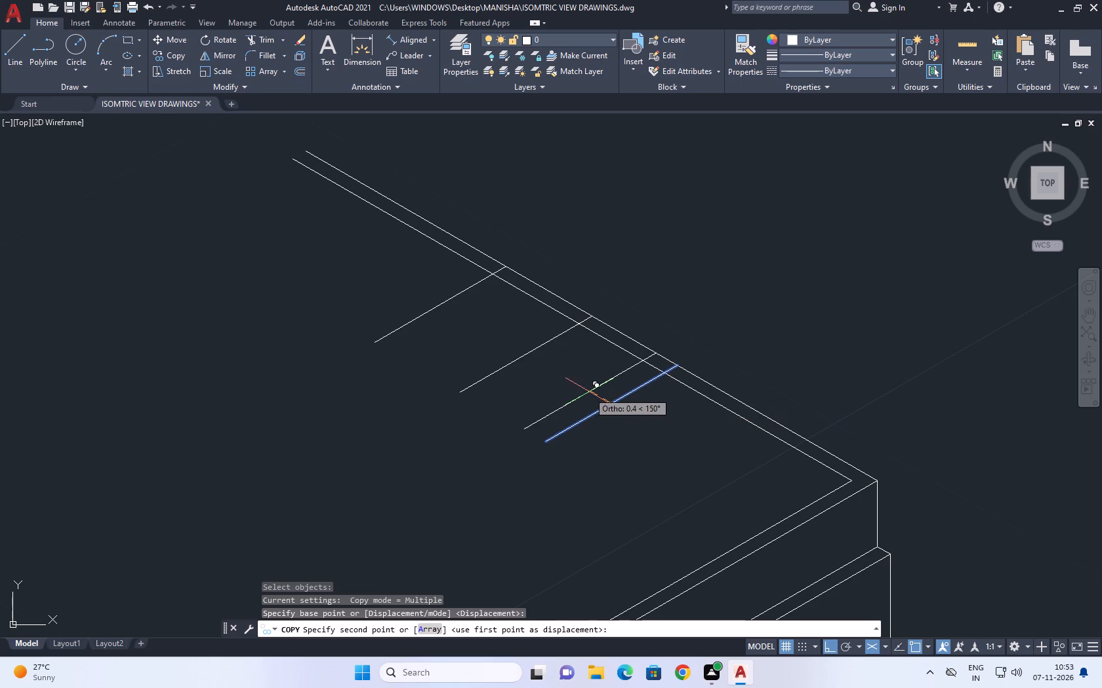
pyautogui.write('0.226')
pyautogui.press('Return')
pyautogui.rightClick(812, 261)
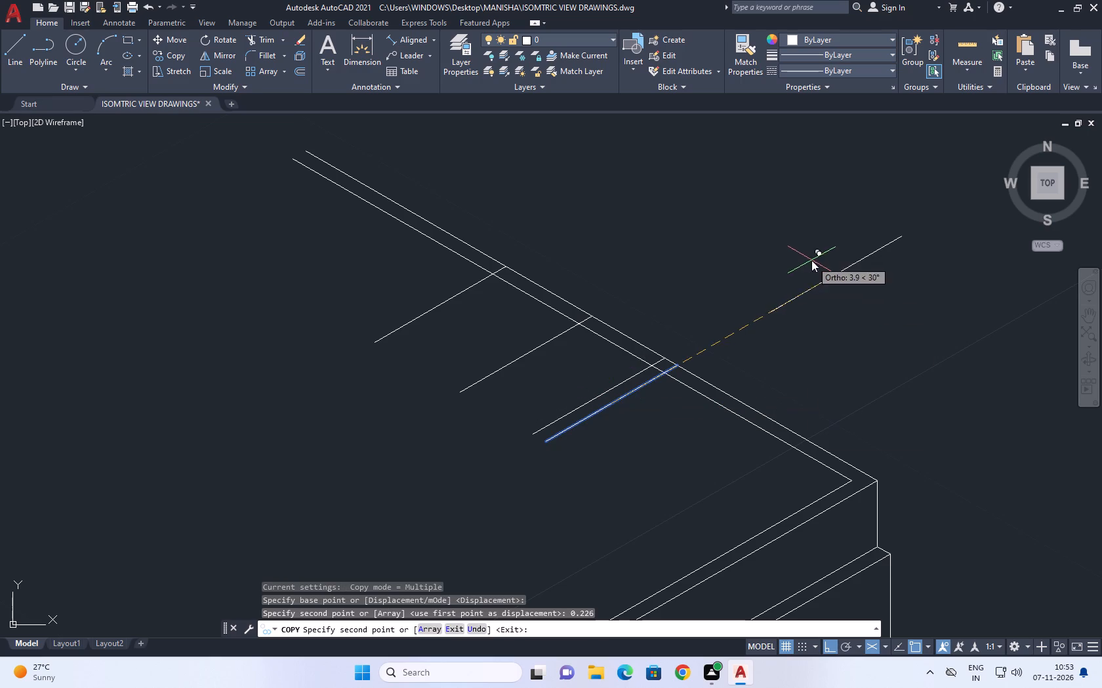
pyautogui.click(847, 286)
# Copy the short line farthest from the corner 0.226 along 330°, toward the midpoint line.
pyautogui.moveTo(463, 328); pyautogui.dragTo(456, 324)
pyautogui.moveTo(381, 299); pyautogui.dragTo(360, 307)
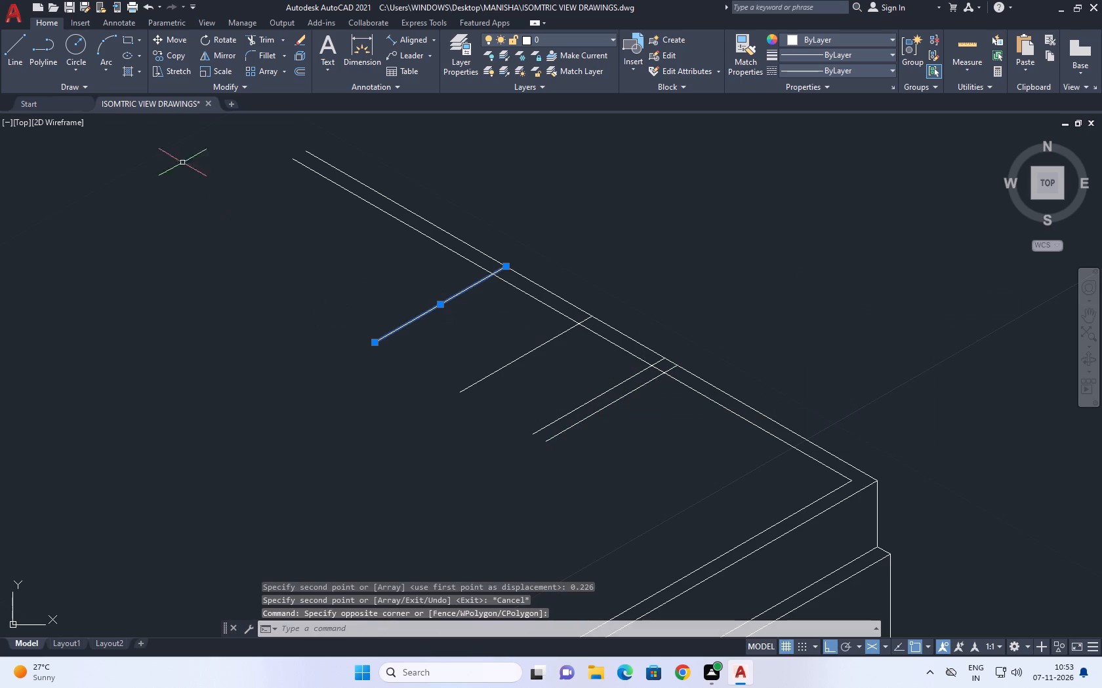
pyautogui.click(178, 60)
pyautogui.click(470, 349)
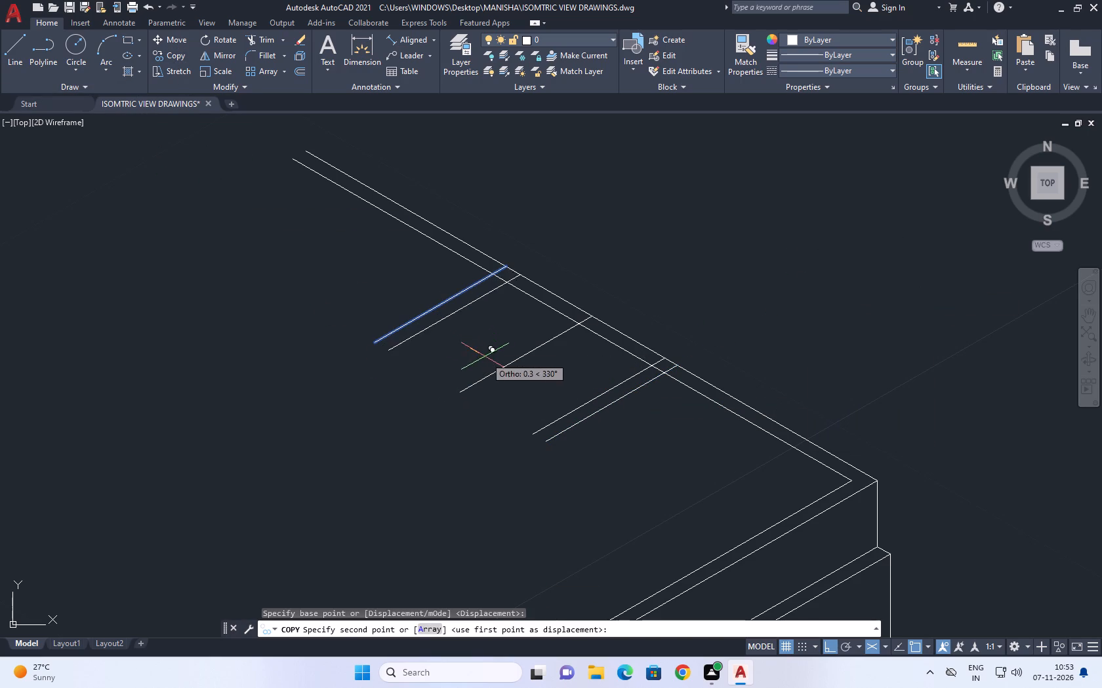
pyautogui.write('0.226')
pyautogui.press('Return')
pyautogui.rightClick(771, 180)
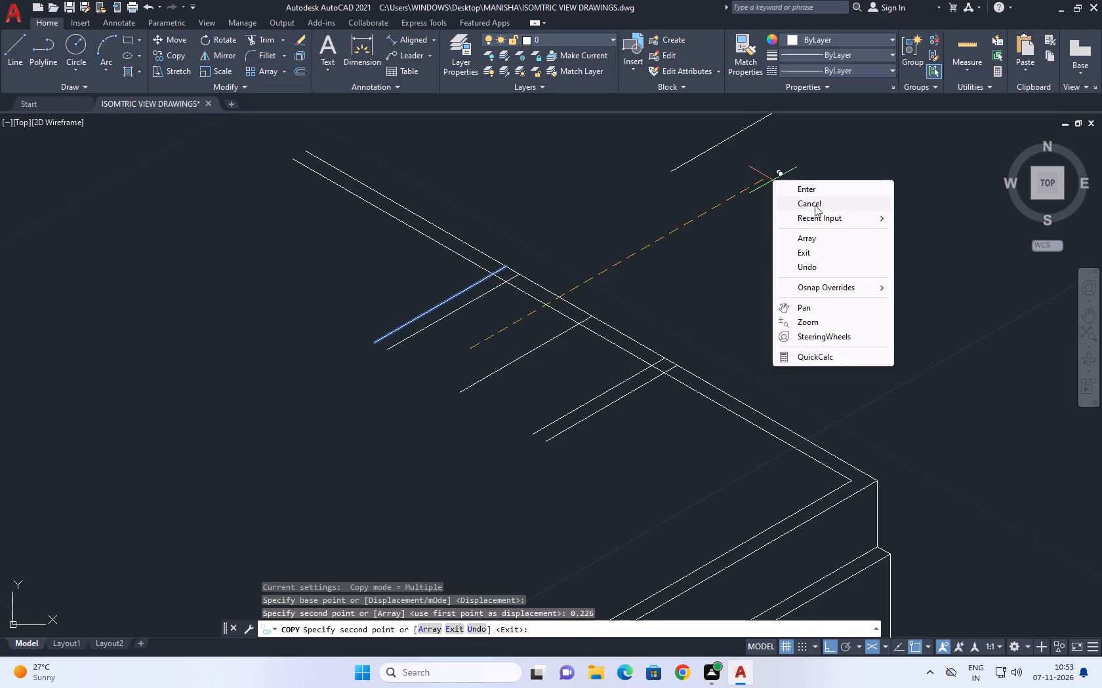
pyautogui.click(815, 205)
# Trim away both parapet edge lines between the two pairs of short lines, and remove the midpoint line.
pyautogui.moveTo(634, 269); pyautogui.dragTo(624, 354, button='middle')
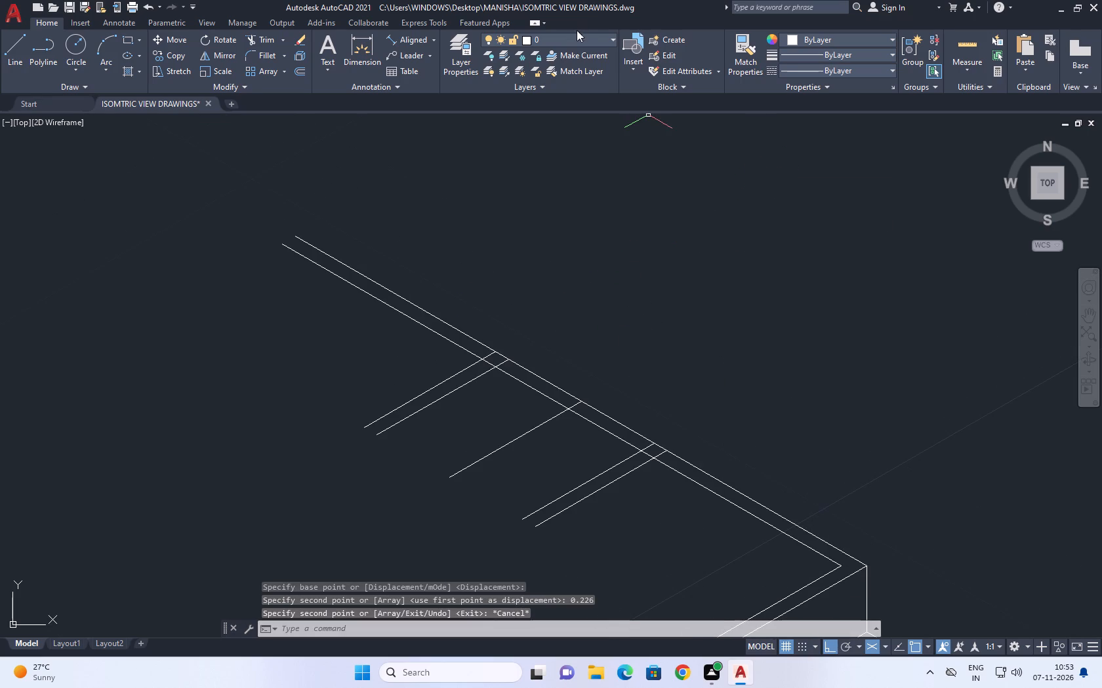
pyautogui.click(178, 50)
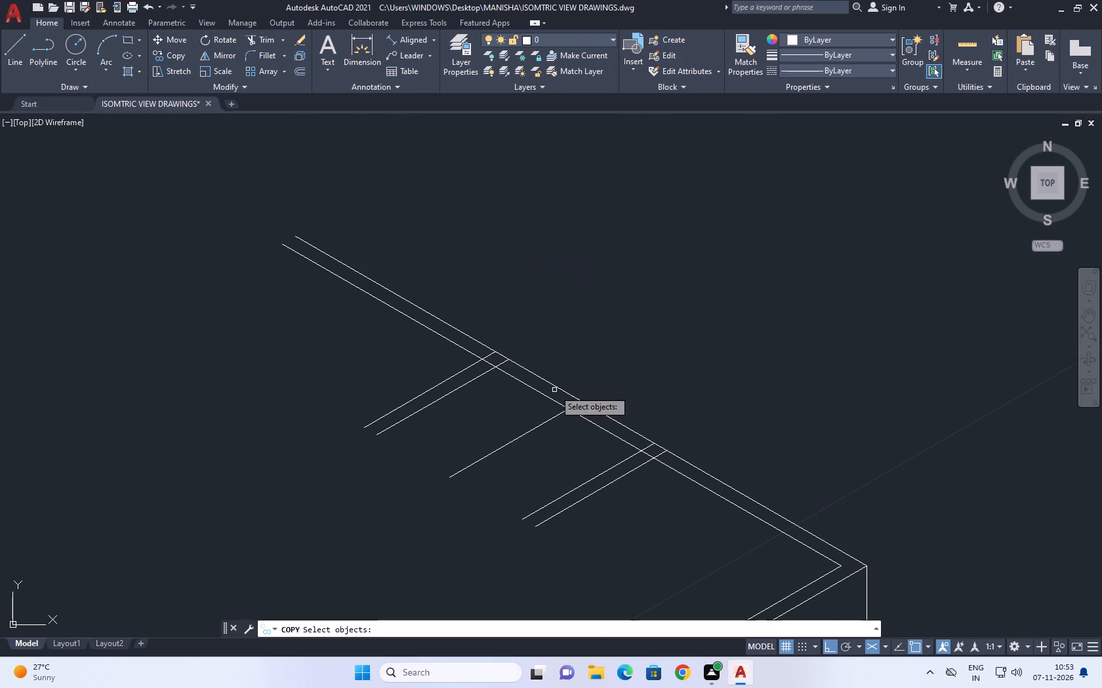
pyautogui.click(261, 39)
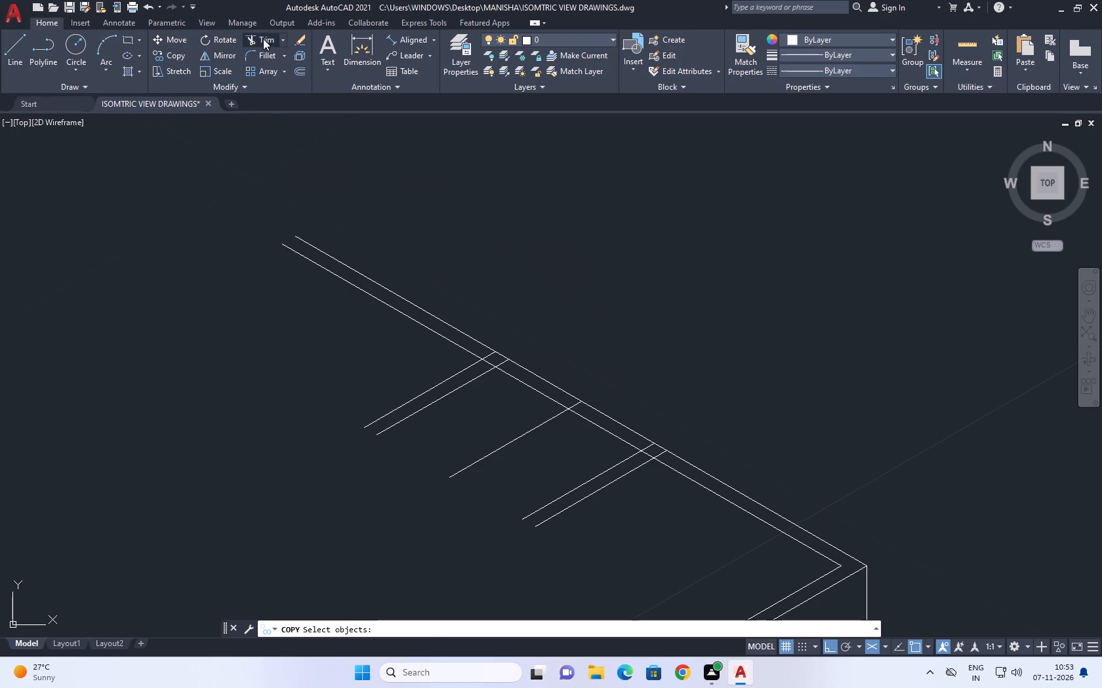
pyautogui.click(478, 406)
pyautogui.click(642, 352)
pyautogui.click(584, 446)
pyautogui.click(688, 402)
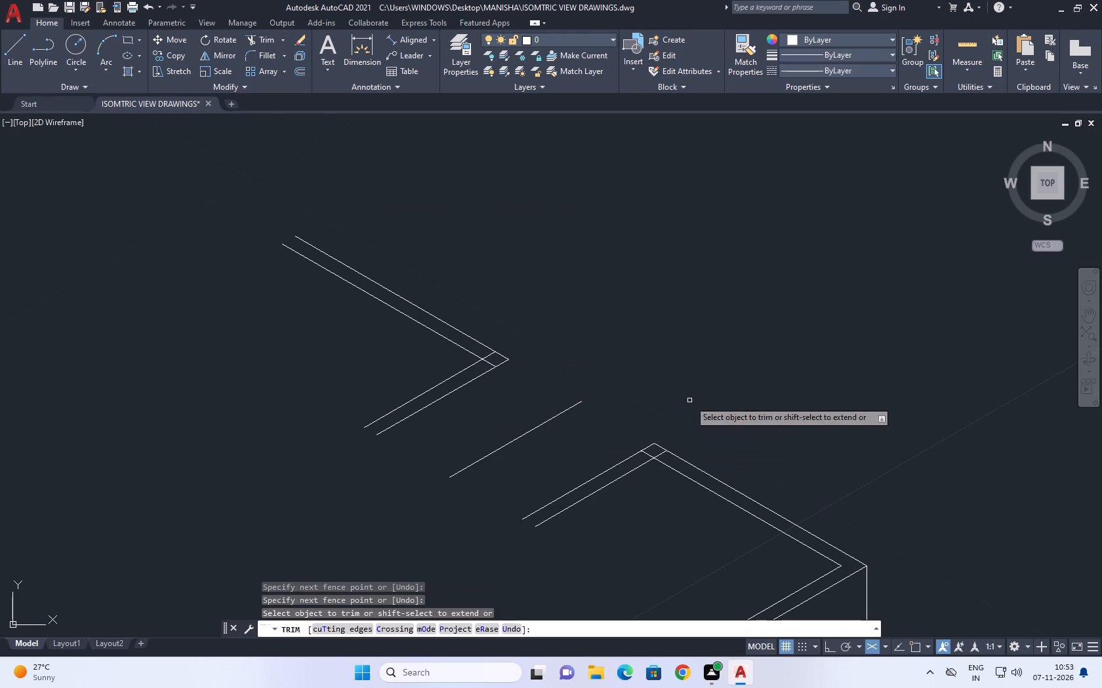
pyautogui.click(544, 417)
pyautogui.click(557, 442)
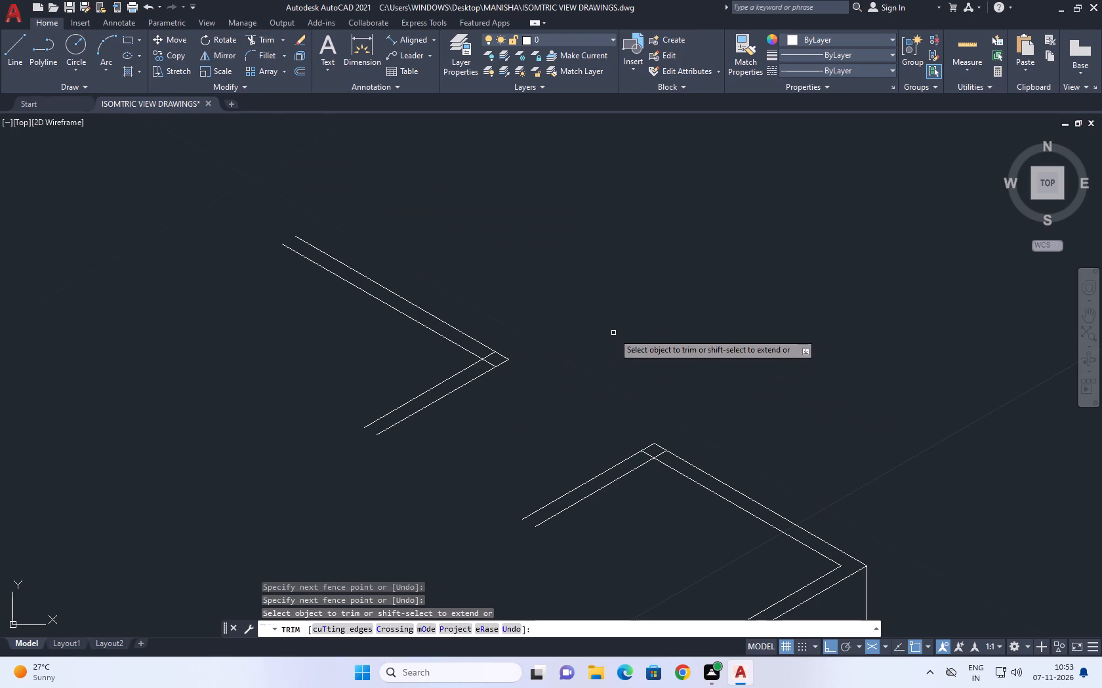
pyautogui.rightClick(622, 332)
pyautogui.click(676, 356)
# Draw a construction line about 5.6 long along 330° across the open ends of both projecting walls.
pyautogui.moveTo(859, 417); pyautogui.dragTo(778, 190, button='middle')
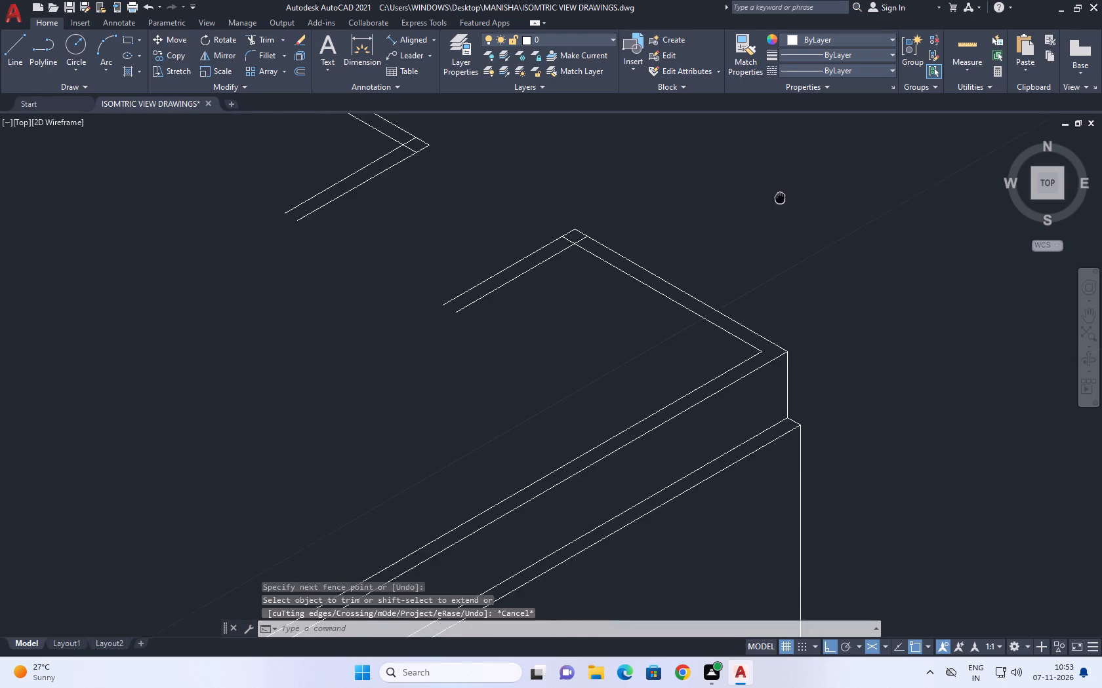
pyautogui.moveTo(778, 190); pyautogui.dragTo(790, 212, button='middle')
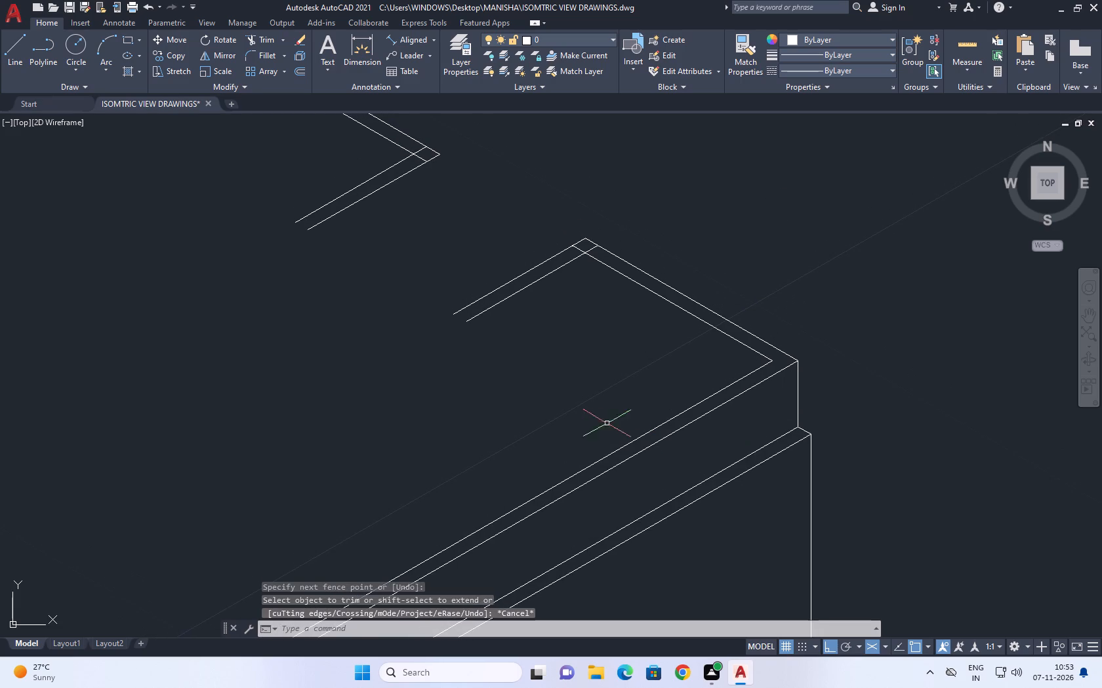
pyautogui.moveTo(578, 276); pyautogui.dragTo(580, 336, button='middle')
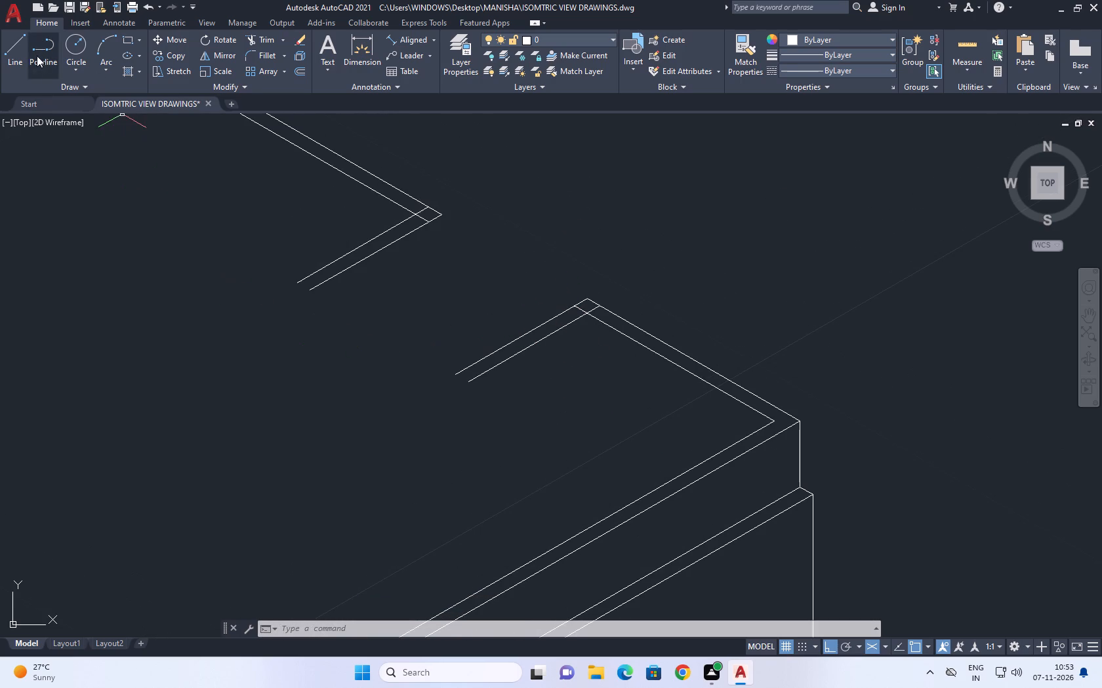
pyautogui.click(12, 58)
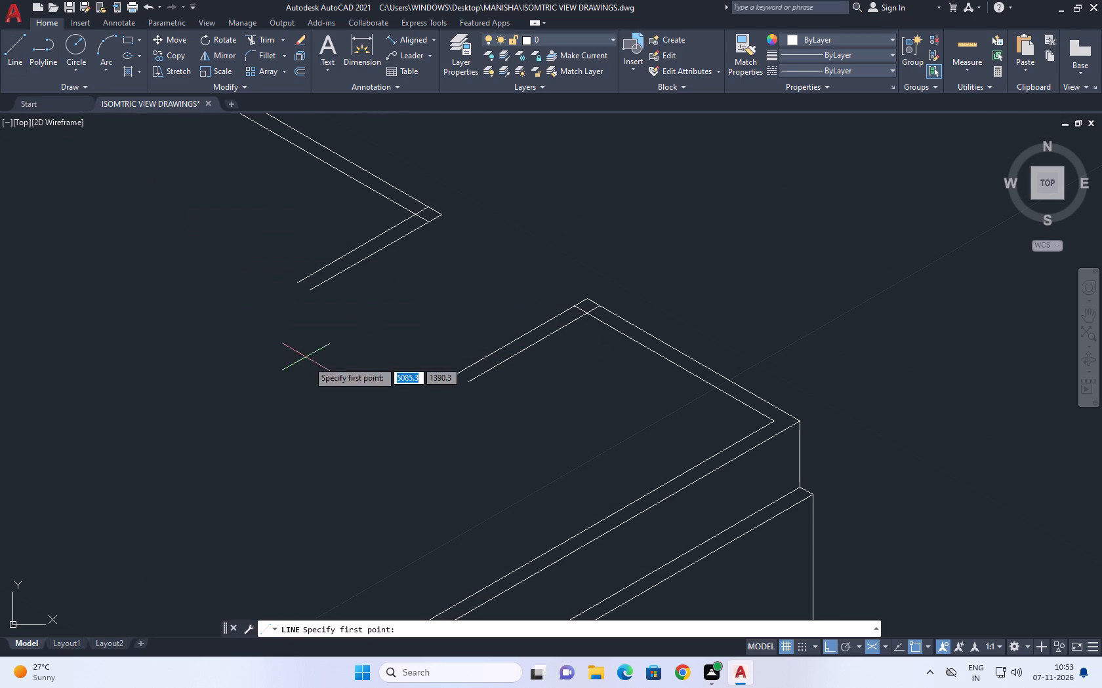
pyautogui.click(218, 270)
pyautogui.scroll(-2, 470, 507)
pyautogui.moveTo(459, 509); pyautogui.dragTo(602, 409, button='middle')
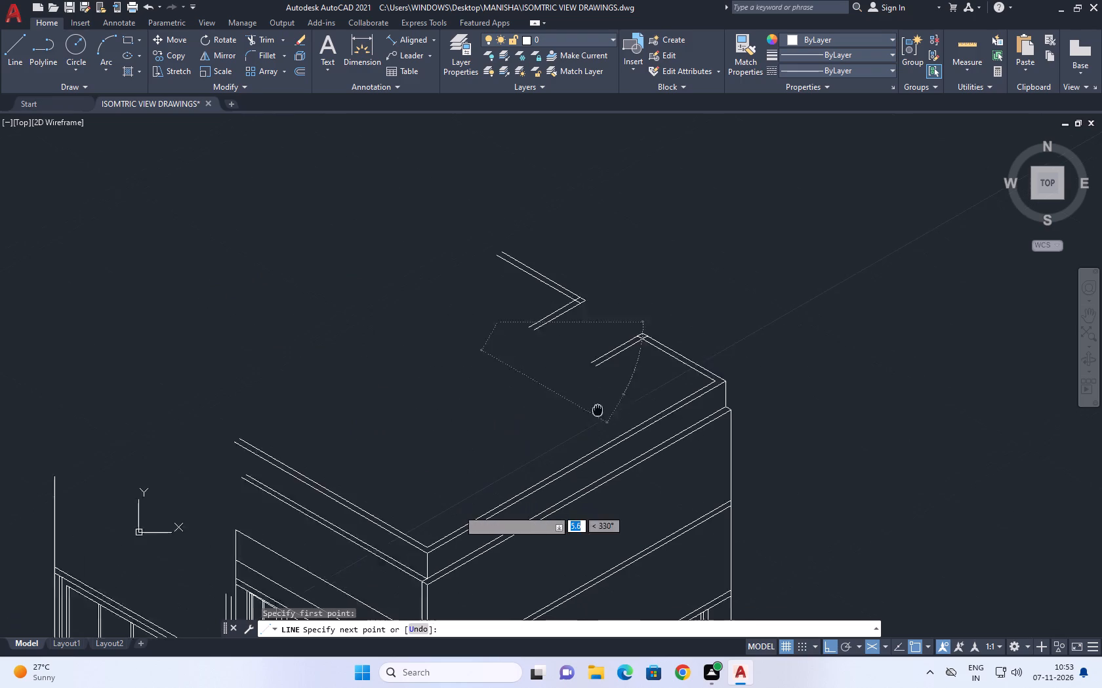
pyautogui.click(612, 402)
pyautogui.rightClick(664, 354)
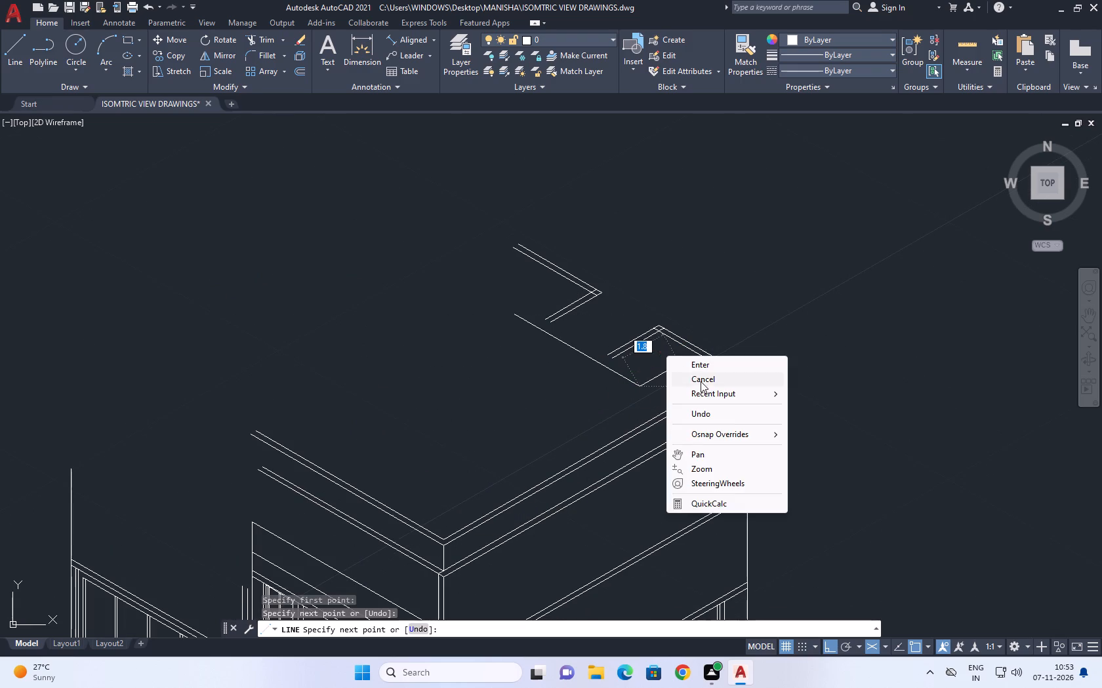
pyautogui.click(707, 378)
# Measure the aligned distance from the near projecting wall's inner parapet corner to the construction line.
pyautogui.moveTo(570, 318); pyautogui.dragTo(647, 393, button='middle')
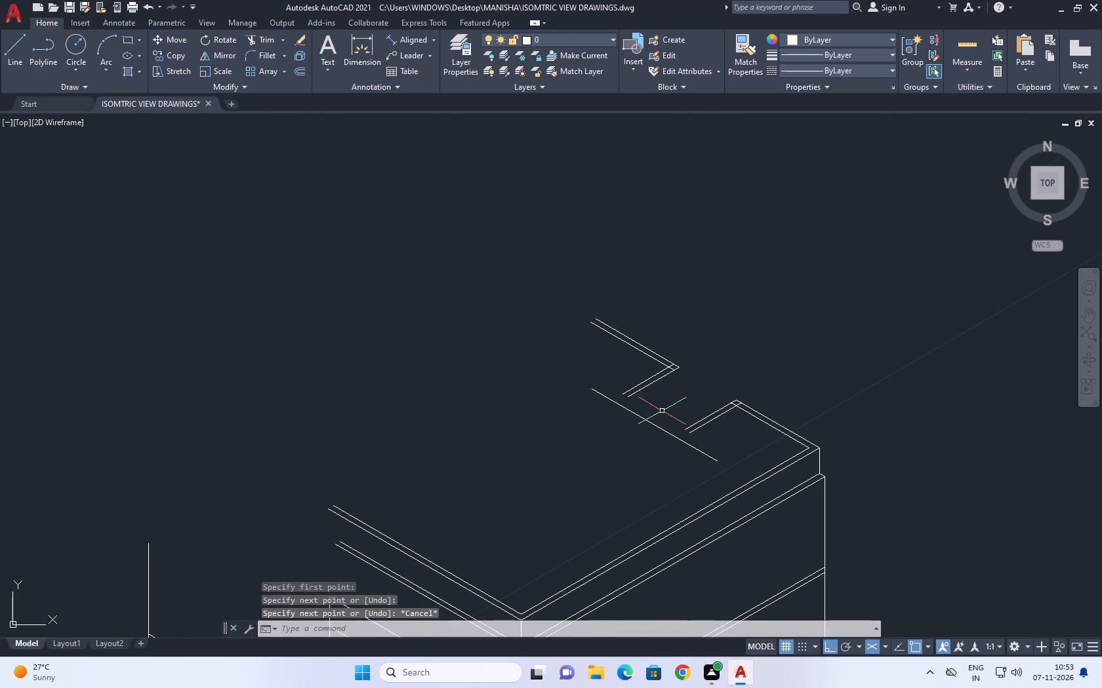
pyautogui.scroll(2, 699, 410)
pyautogui.moveTo(733, 404); pyautogui.dragTo(628, 366, button='middle')
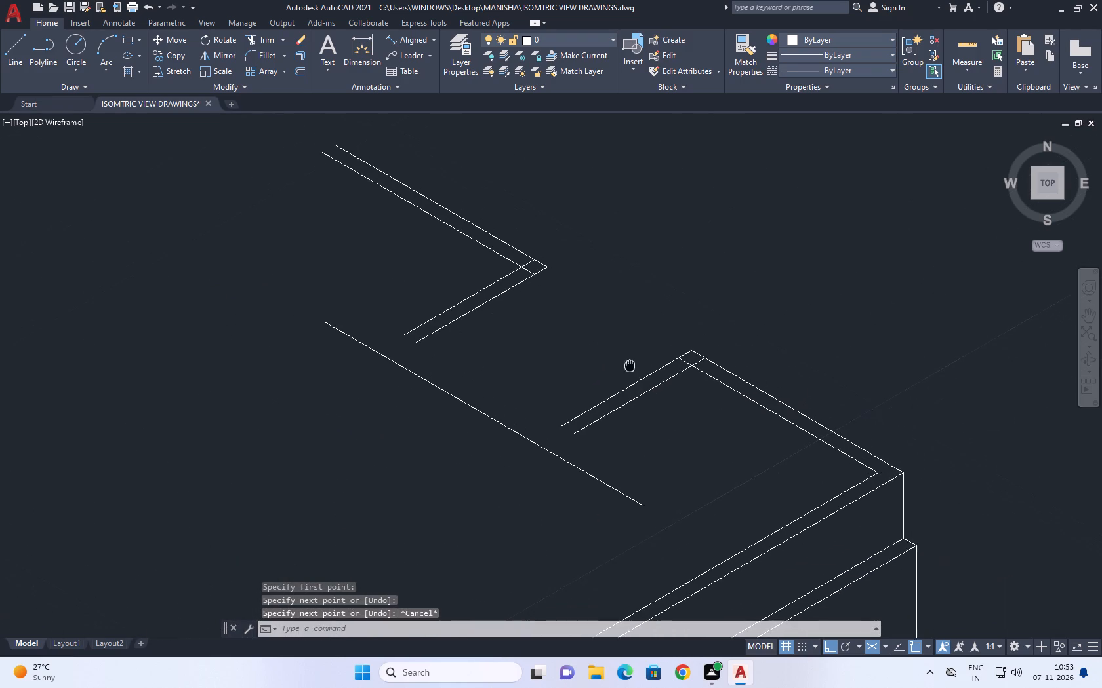
pyautogui.moveTo(628, 366); pyautogui.dragTo(627, 366, button='middle')
pyautogui.click(413, 43)
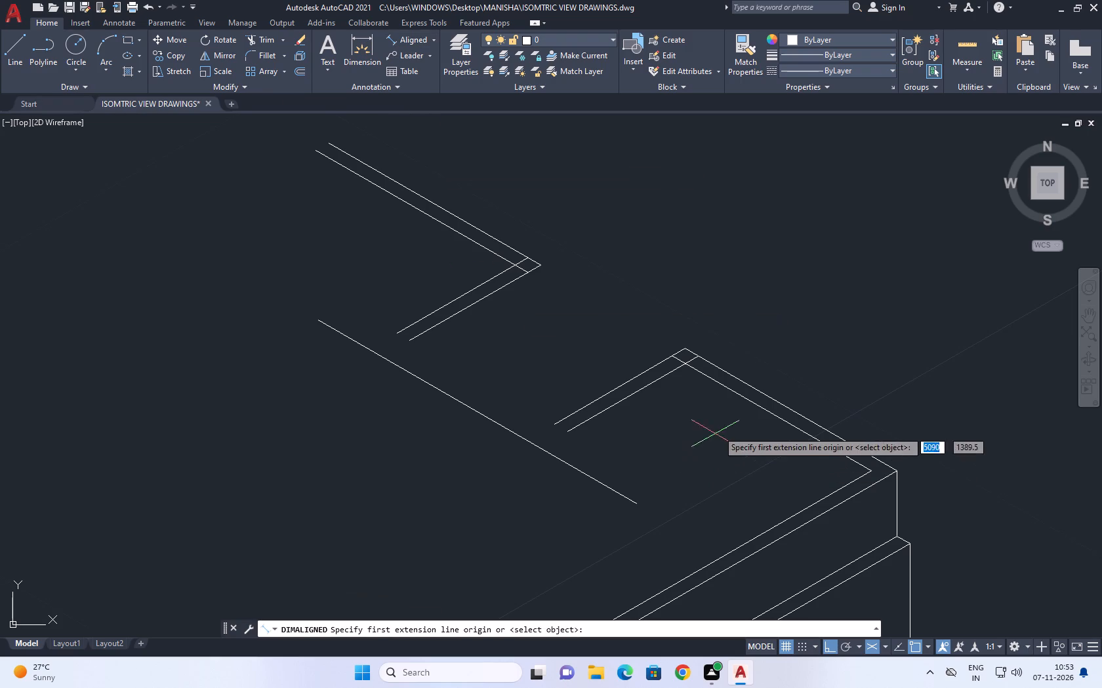
pyautogui.click(681, 364)
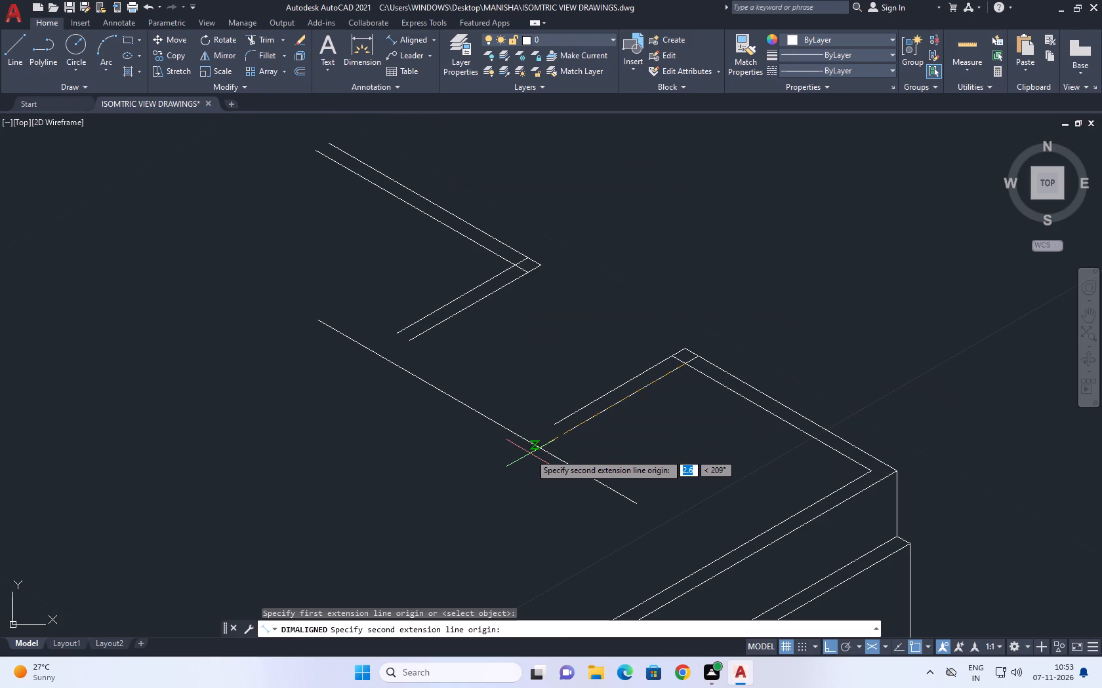
pyautogui.click(539, 448)
pyautogui.scroll(-4, 540, 447)
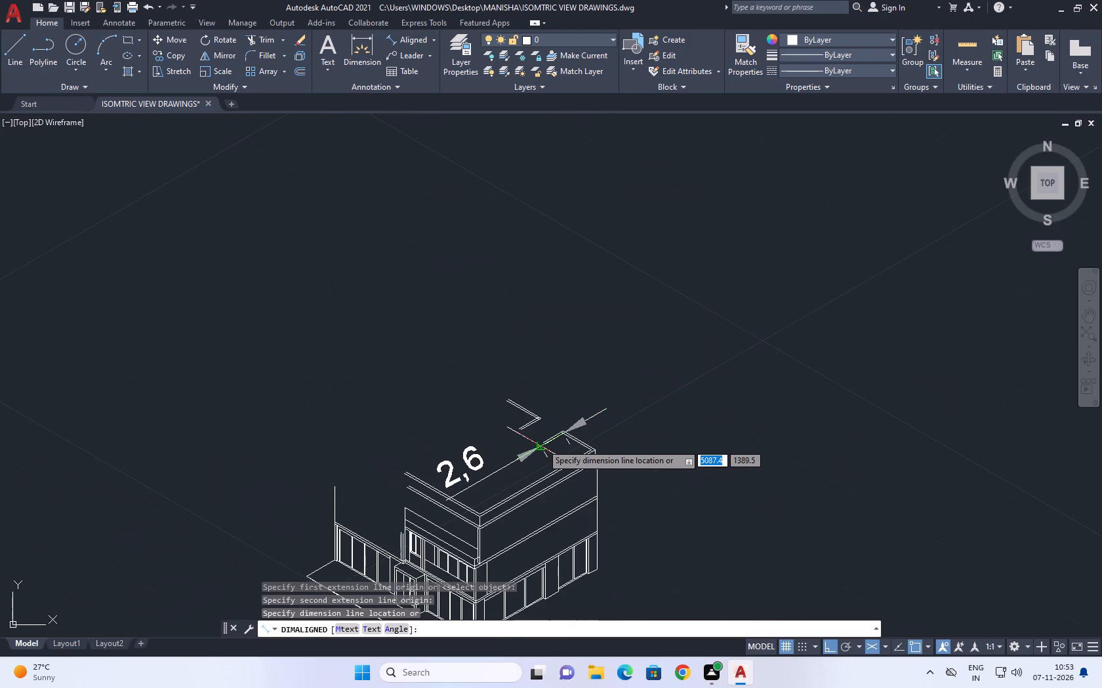
pyautogui.press('space')
# Extend both pairs of projecting wall lines to meet the construction line.
pyautogui.scroll(6, 542, 444)
pyautogui.moveTo(538, 444); pyautogui.dragTo(563, 505, button='middle')
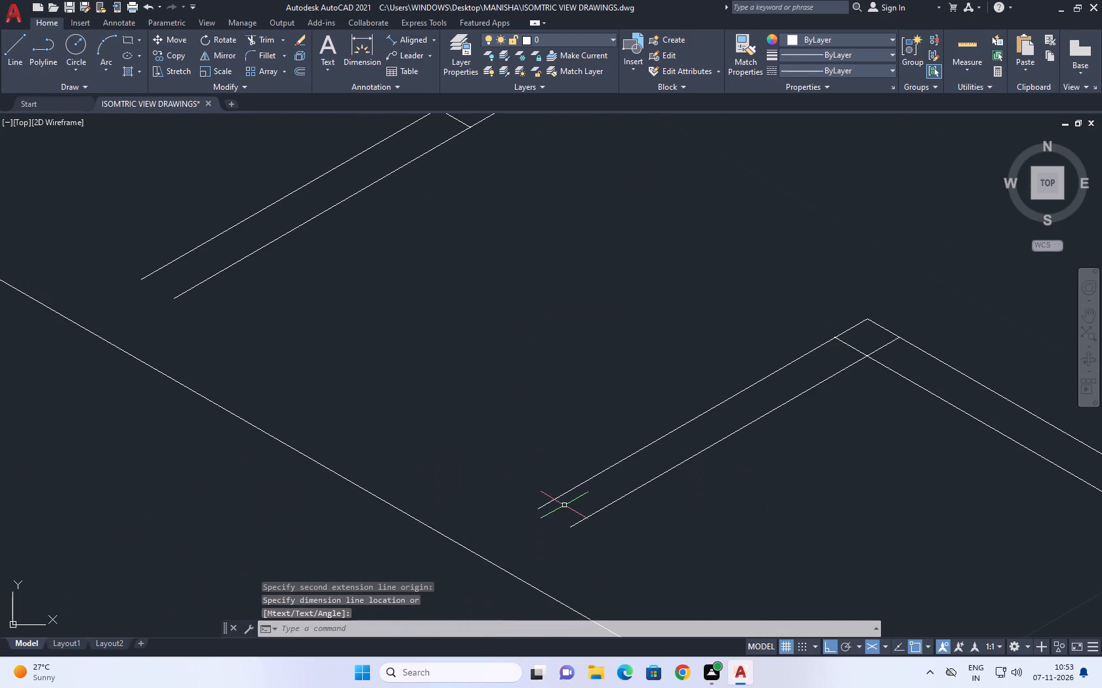
pyautogui.press('e')
pyautogui.press('x')
pyautogui.press('space')
pyautogui.press('space')
pyautogui.click(521, 434)
pyautogui.click(664, 508)
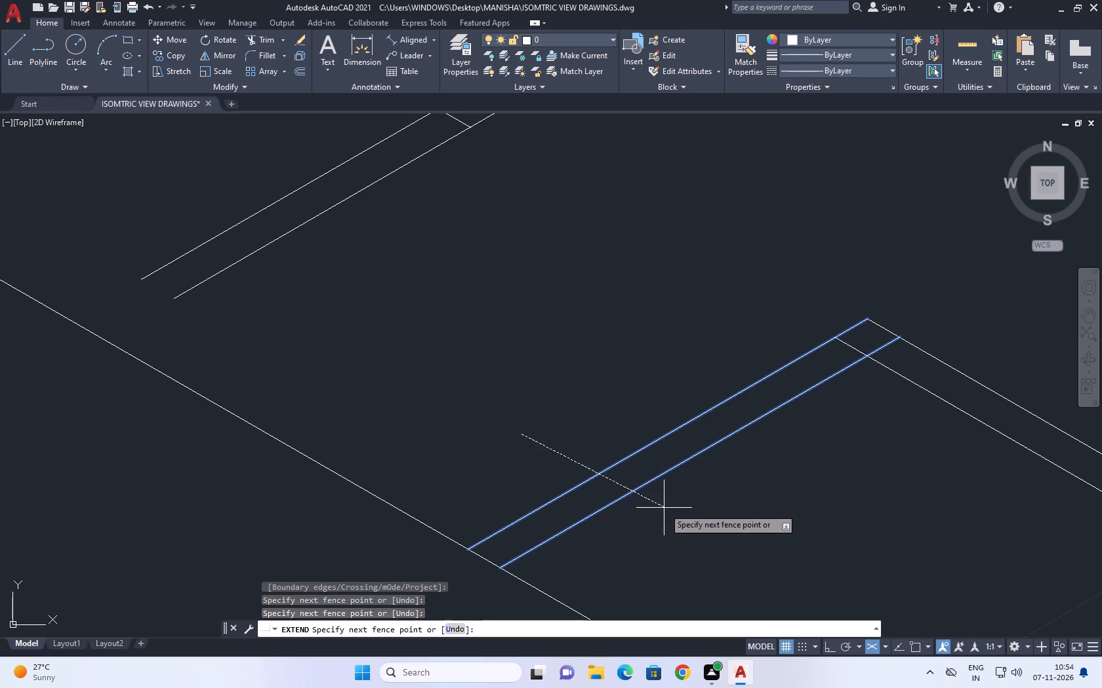
pyautogui.click(302, 290)
pyautogui.moveTo(174, 214); pyautogui.dragTo(162, 214)
pyautogui.scroll(-4, 343, 265)
pyautogui.press('Escape')
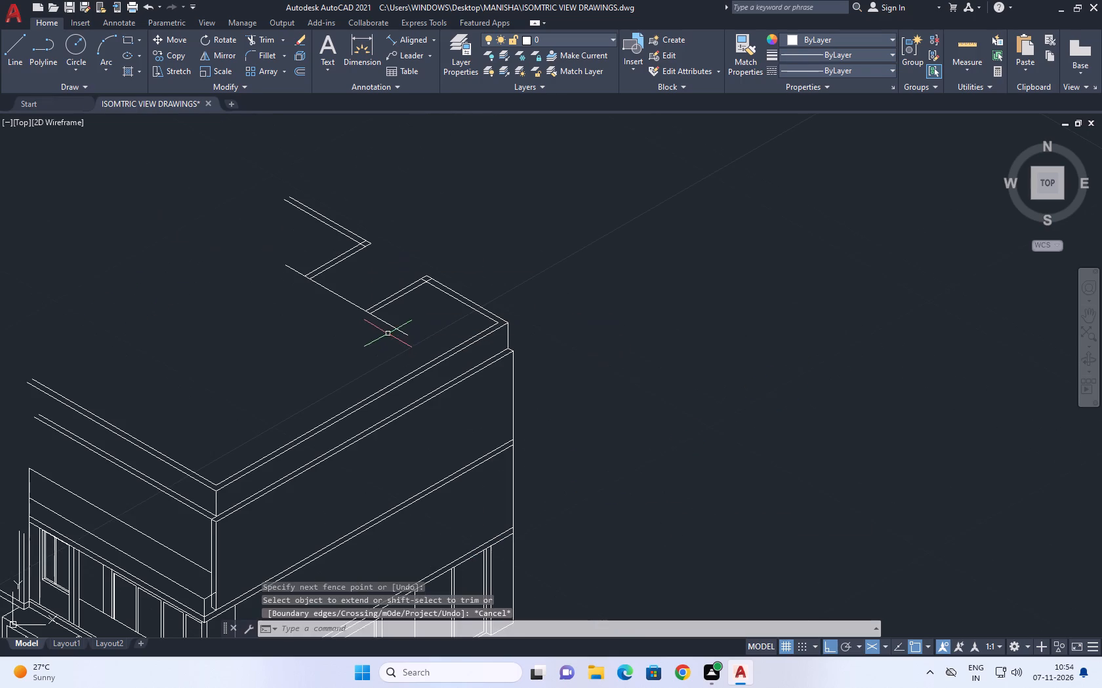
# Trim the construction line's overhang beyond the projecting wall nearest the corner.
pyautogui.moveTo(390, 335); pyautogui.dragTo(452, 373, button='middle')
pyautogui.press('t')
pyautogui.press('r')
pyautogui.press('space')
pyautogui.scroll(2, 460, 346)
pyautogui.click(472, 366)
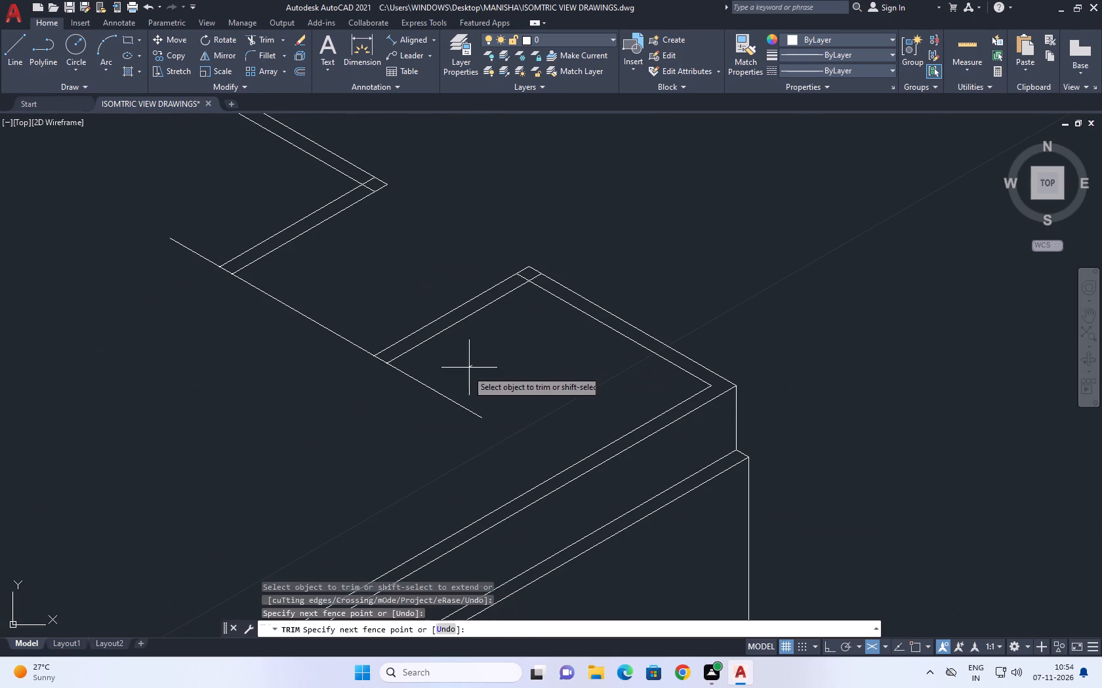
pyautogui.moveTo(396, 408); pyautogui.dragTo(396, 433)
pyautogui.click(185, 216)
pyautogui.click(131, 258)
pyautogui.press('Escape')
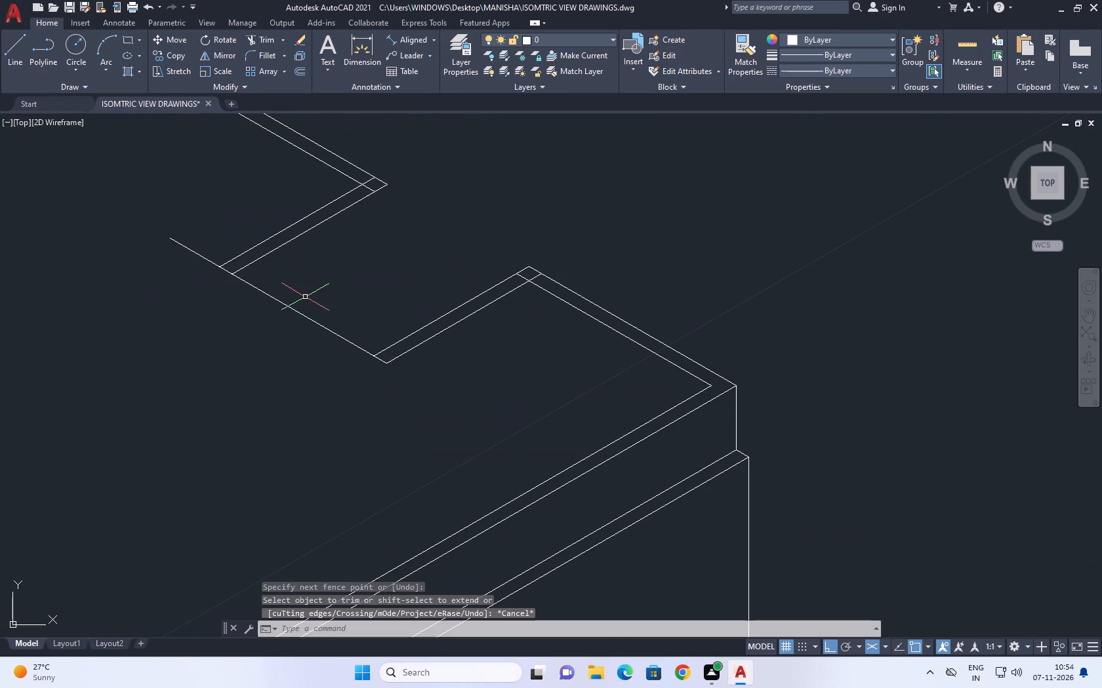
# Trim the construction line between the two projecting walls and beyond the far wall, leaving short caps on their ends.
pyautogui.press('space')
pyautogui.click(318, 294)
pyautogui.click(260, 345)
pyautogui.moveTo(182, 225); pyautogui.dragTo(178, 232)
pyautogui.moveTo(136, 280); pyautogui.dragTo(142, 286)
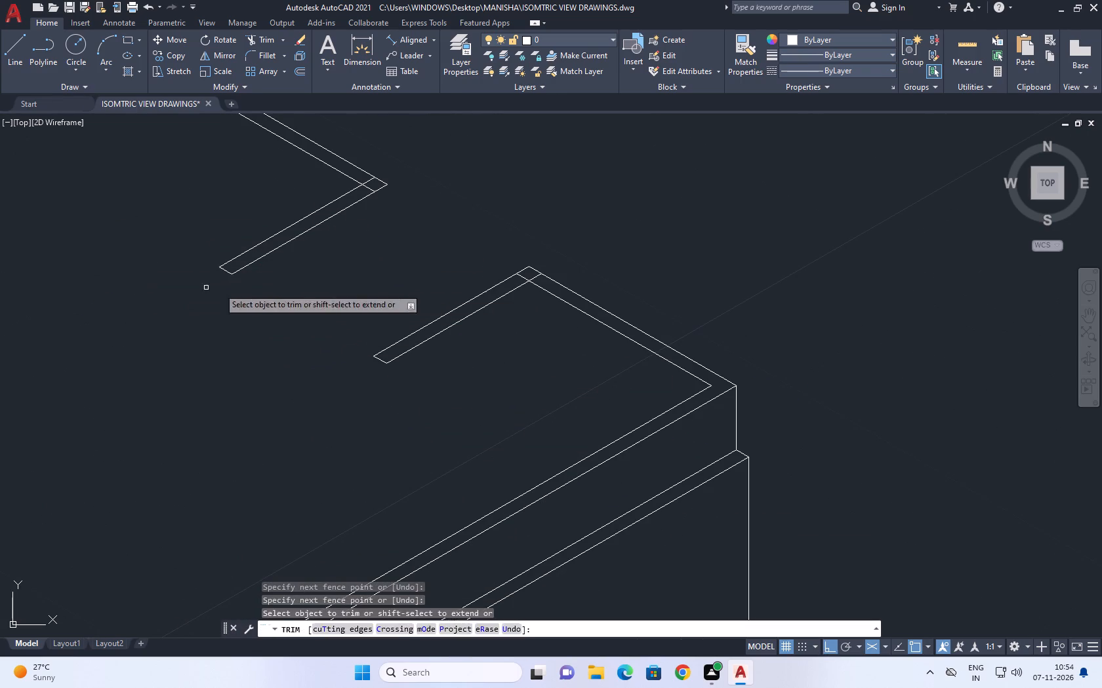
pyautogui.press('Escape')
# Draw a line 1 straight down from the near wall's inner parapet corner, continuing along 330° past the side parapet.
pyautogui.moveTo(320, 383); pyautogui.dragTo(487, 342, button='middle')
pyautogui.write('L')
pyautogui.press('space')
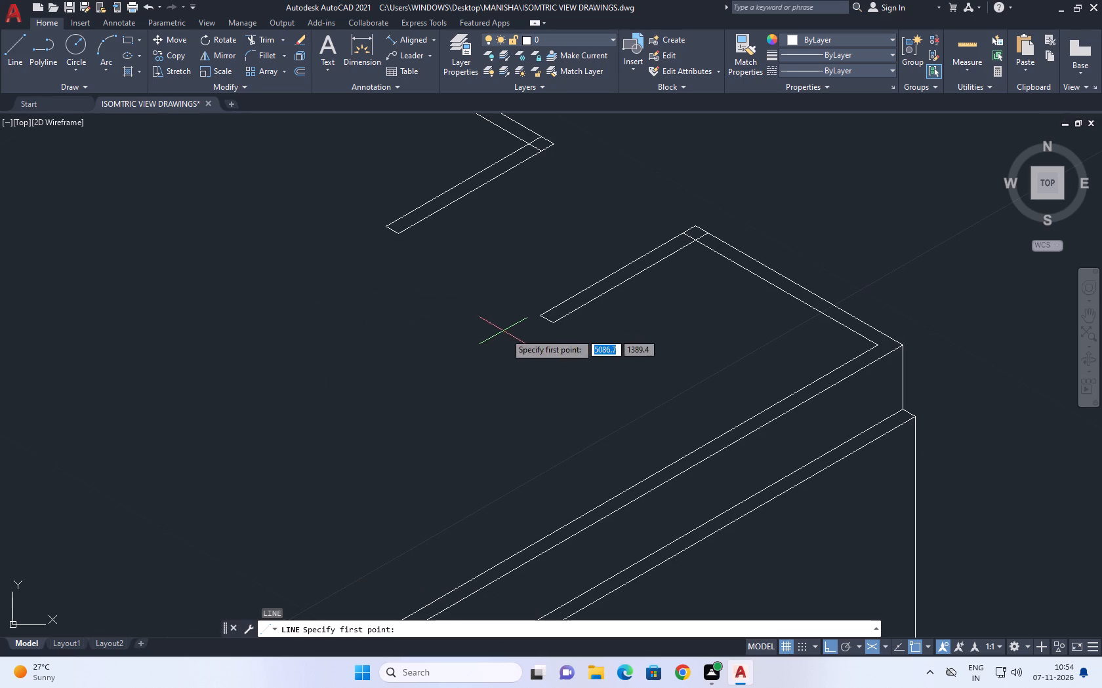
pyautogui.scroll(1, 682, 264)
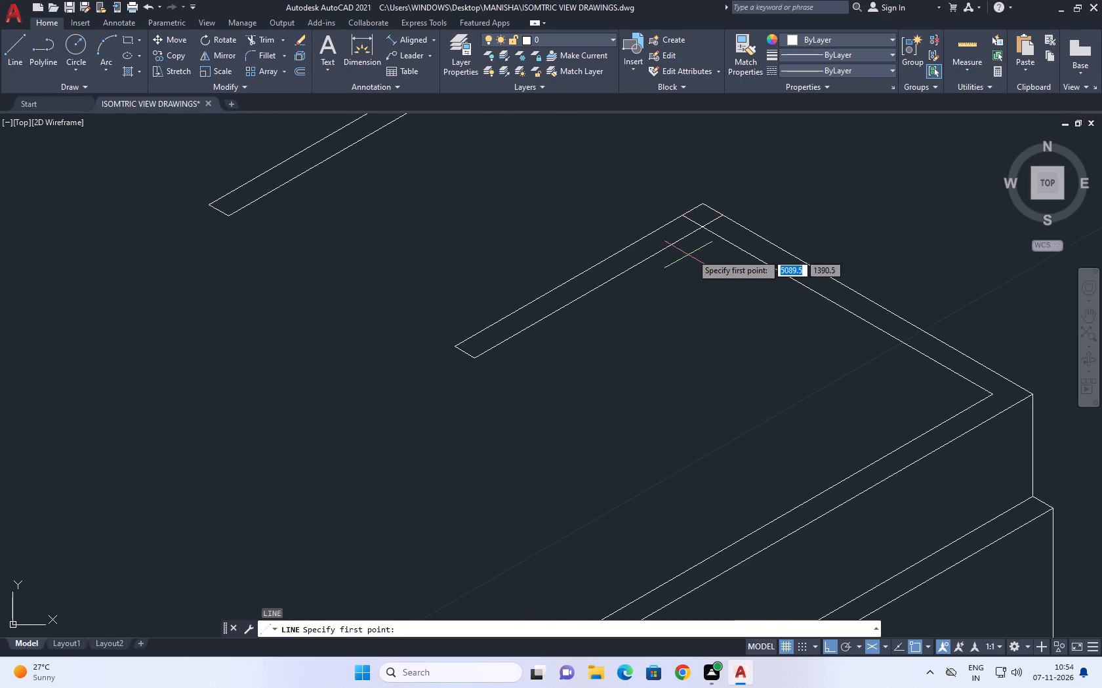
pyautogui.click(700, 229)
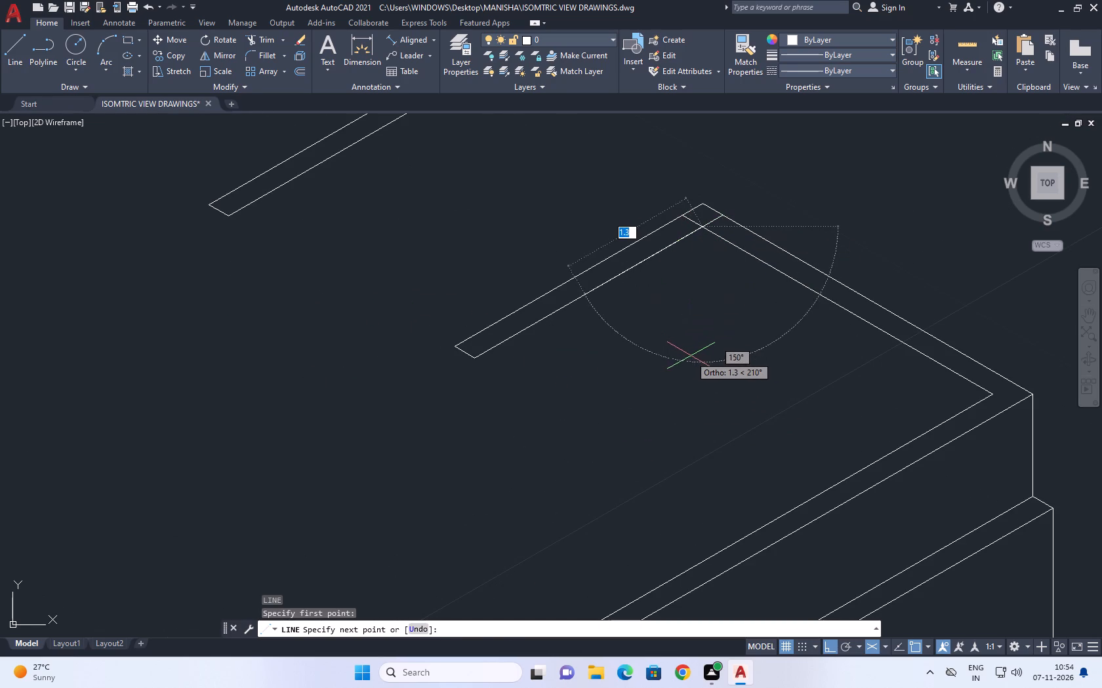
pyautogui.press('F5')
pyautogui.press('1')
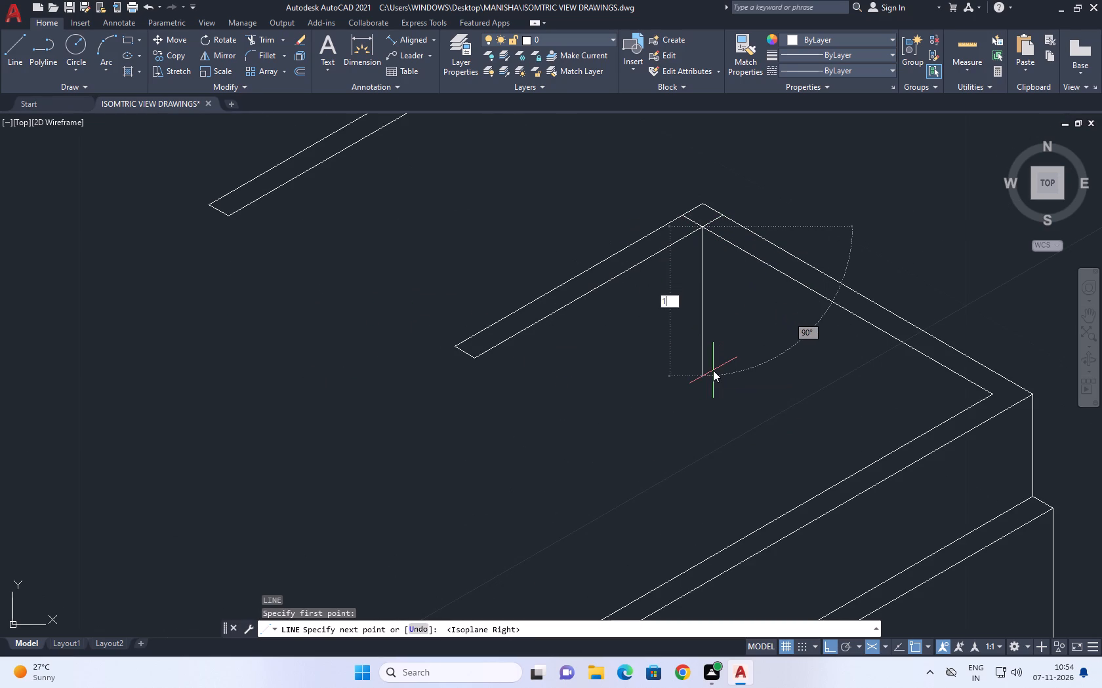
pyautogui.press('Return')
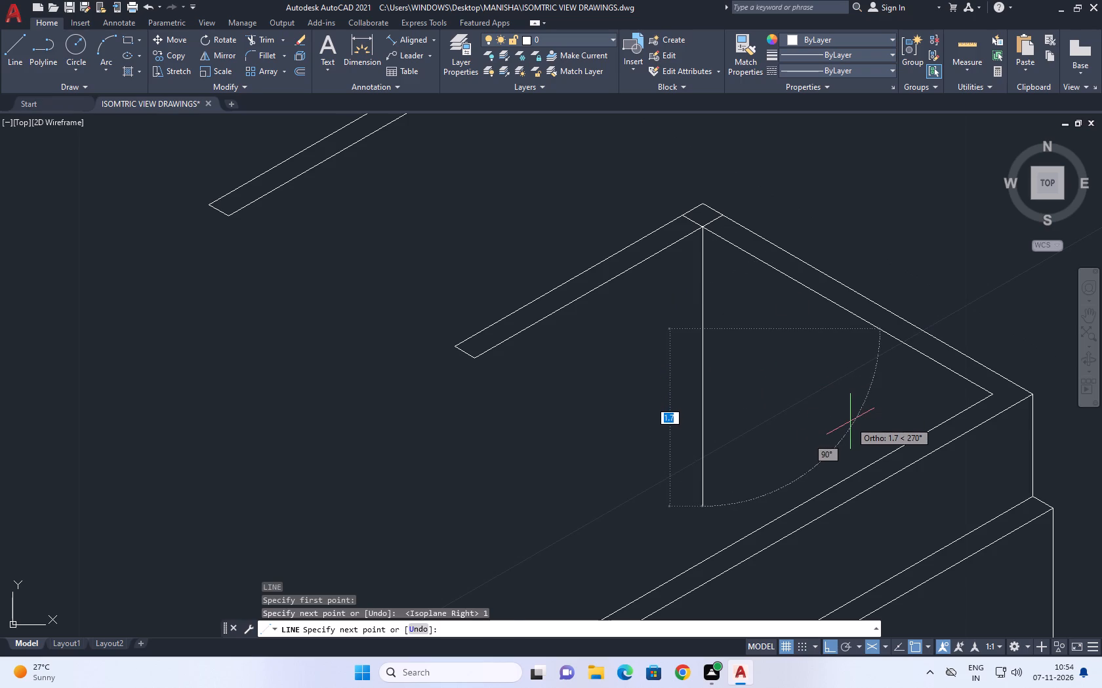
pyautogui.press('F5')
pyautogui.click(948, 467)
pyautogui.press('space')
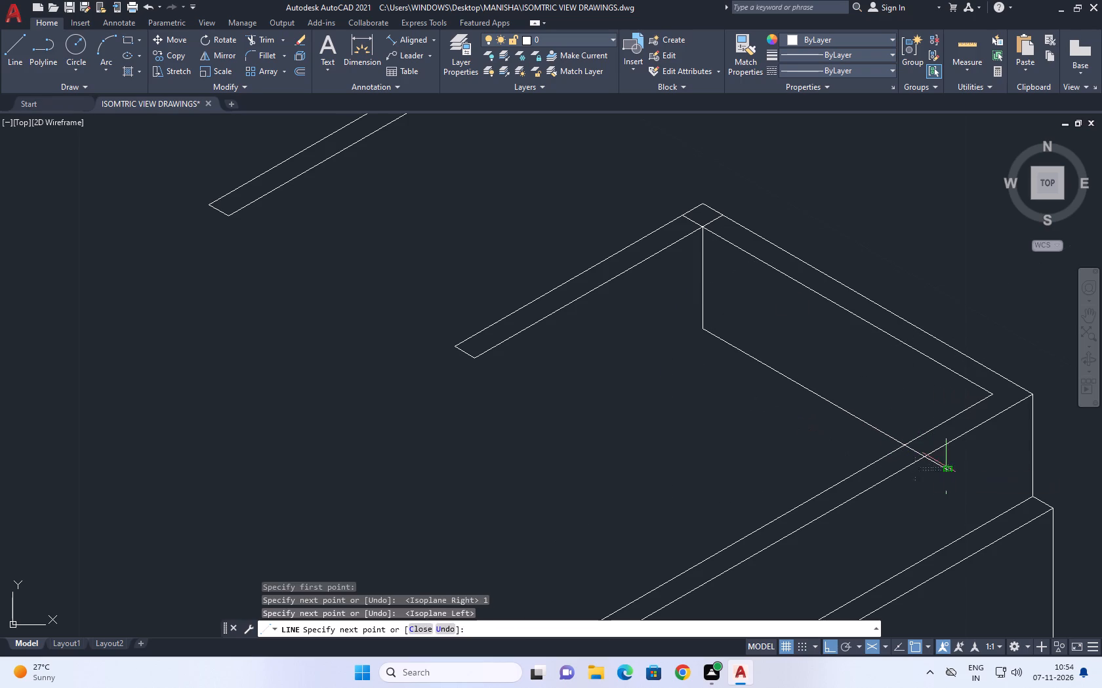
# Trim the parts of the new 330° line that cross and extend beyond the side parapet's two edge lines.
pyautogui.press('t')
pyautogui.press('r')
pyautogui.press('space')
pyautogui.click(909, 447)
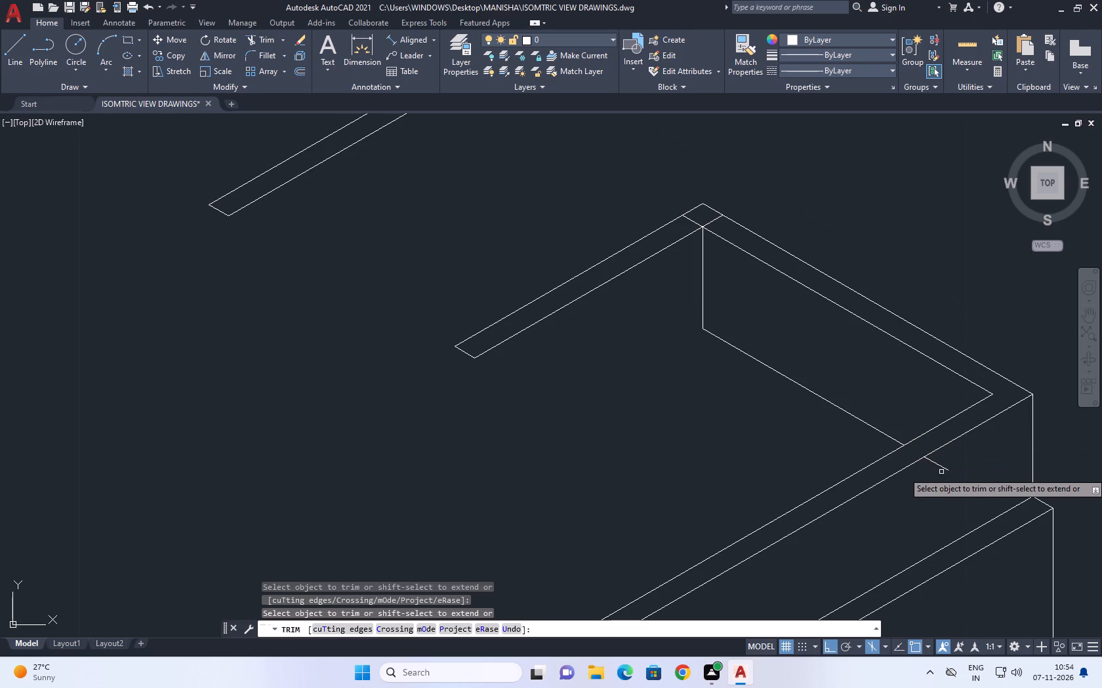
pyautogui.click(944, 467)
pyautogui.press('space')
# Draw the projecting wall's base line along 210° from the foot of the inner vertical to below the wall's end.
pyautogui.press('l')
pyautogui.press('space')
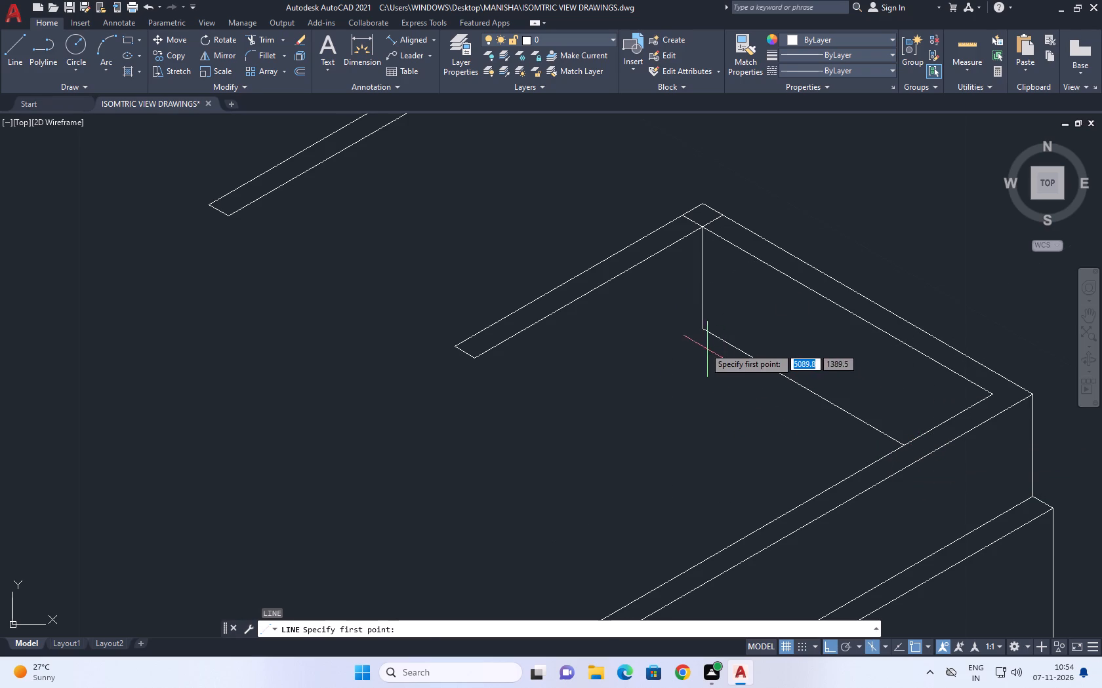
pyautogui.click(705, 330)
pyautogui.press('F5')
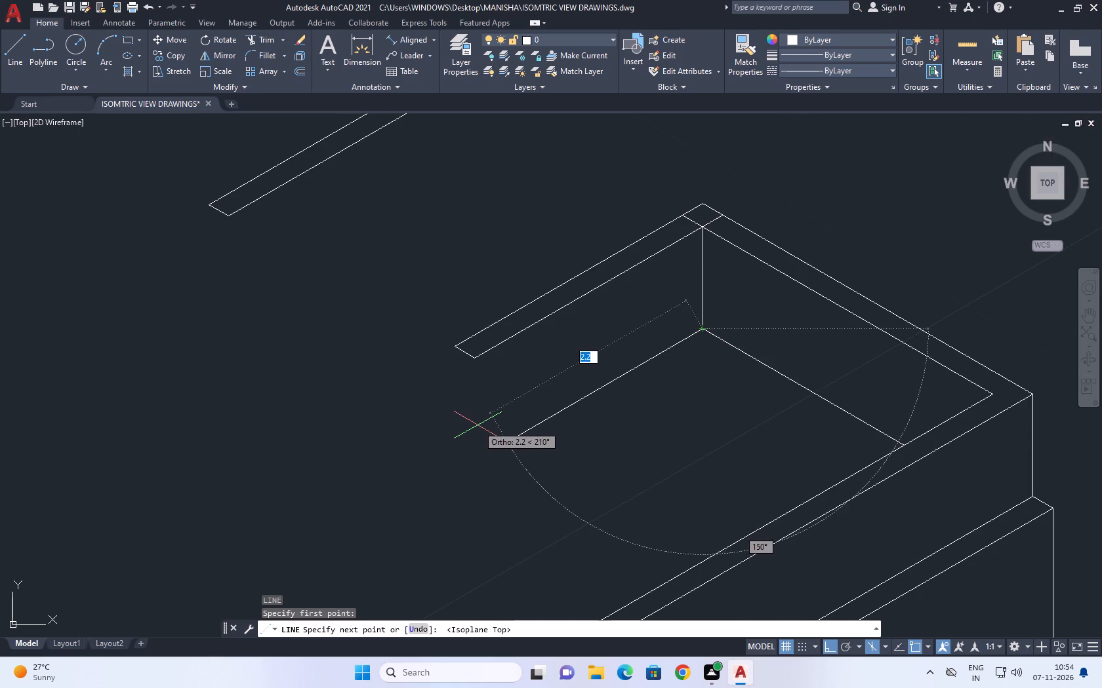
pyautogui.click(453, 446)
pyautogui.press('space')
# Draw the near wall's inner end vertical down from its top corner and Fillet it to the base line as a sharp corner.
pyautogui.press('space')
pyautogui.click(476, 360)
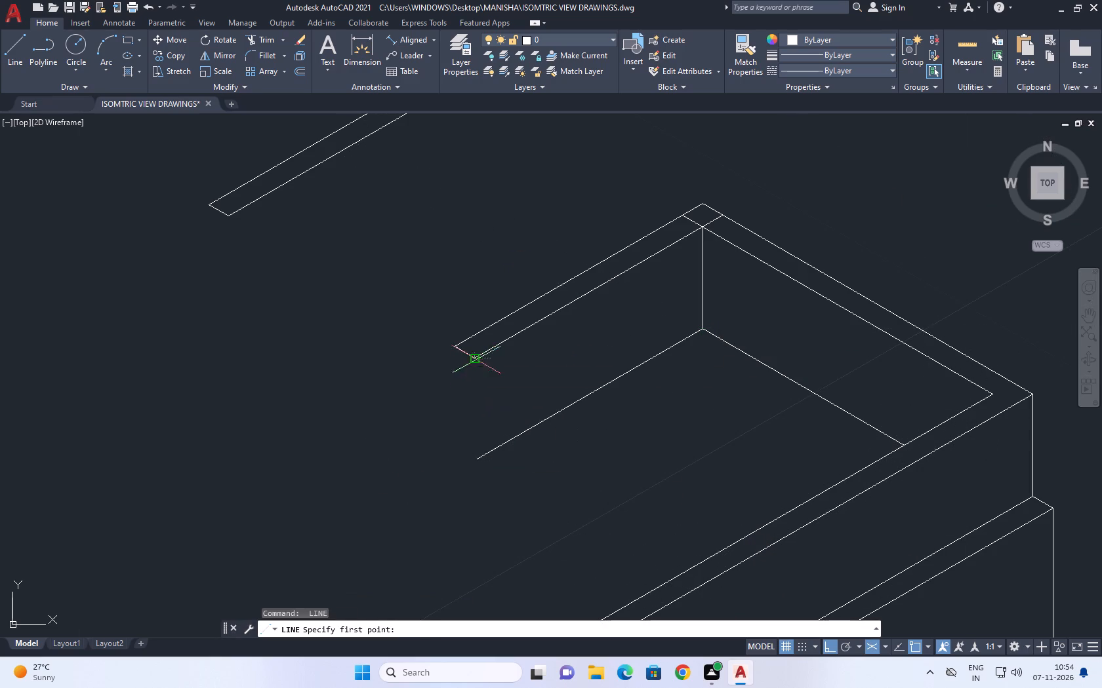
pyautogui.press('F5')
pyautogui.click(476, 518)
pyautogui.press('space')
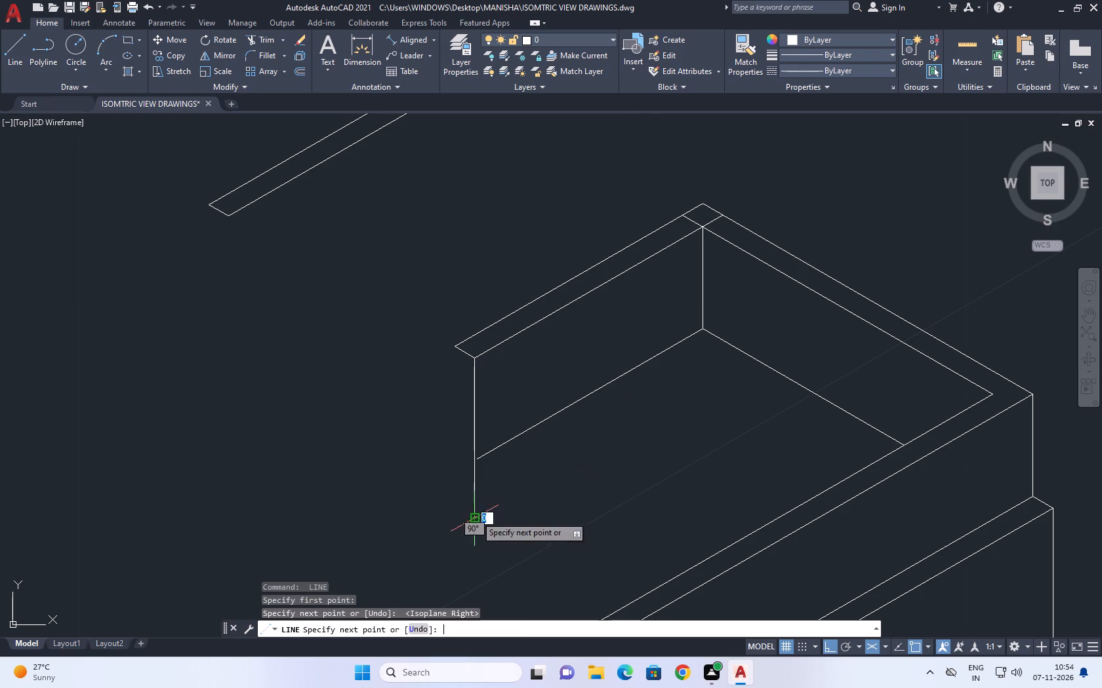
pyautogui.press('f')
pyautogui.press('space')
pyautogui.click(474, 457)
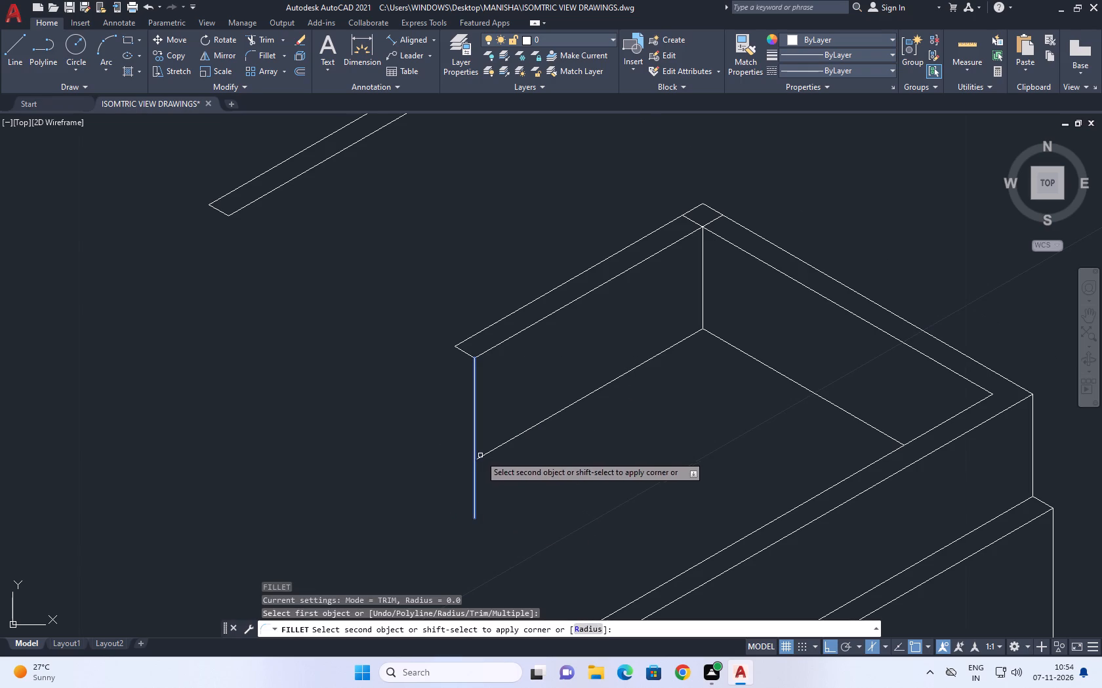
pyautogui.click(483, 457)
# Draw the near wall's outer end vertical downward and a bottom line along 150° from the foot of the inner vertical.
pyautogui.write('L')
pyautogui.press('space')
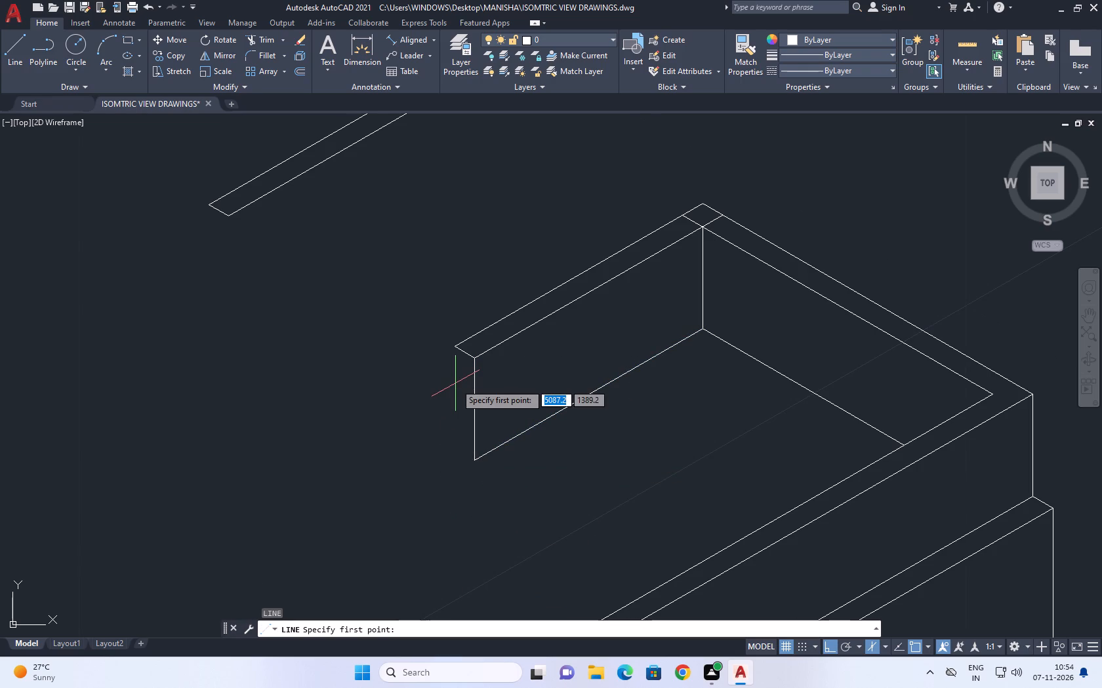
pyautogui.click(454, 347)
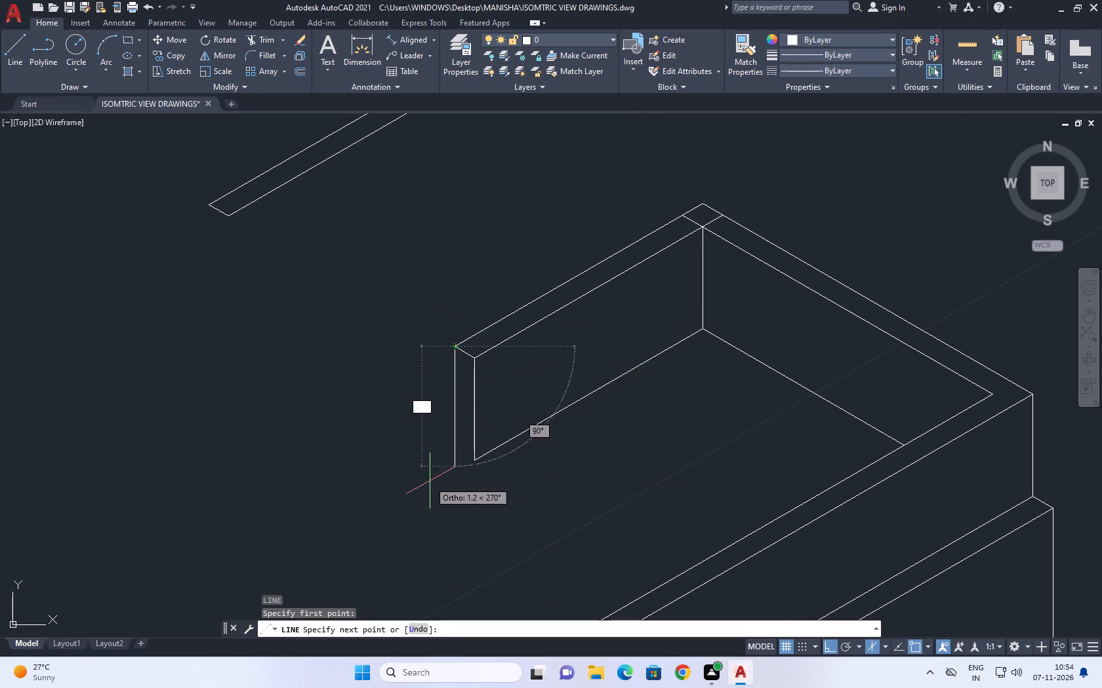
pyautogui.click(439, 478)
pyautogui.press('space')
pyautogui.press('space')
pyautogui.click(474, 461)
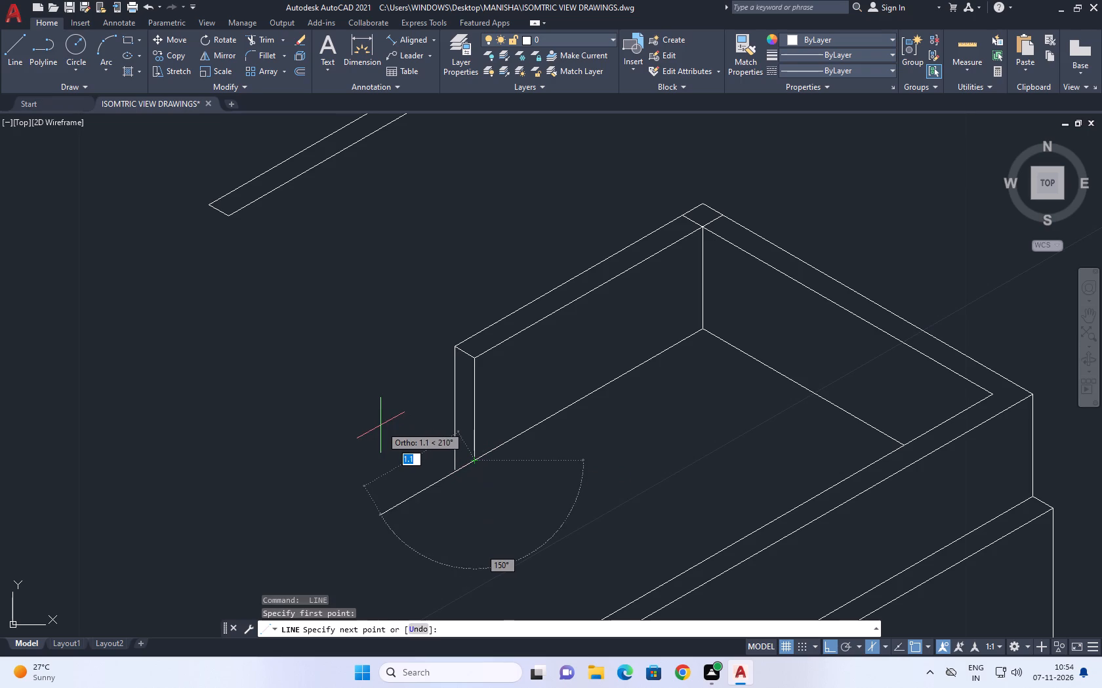
pyautogui.press('F5')
pyautogui.click(347, 406)
pyautogui.press('Escape')
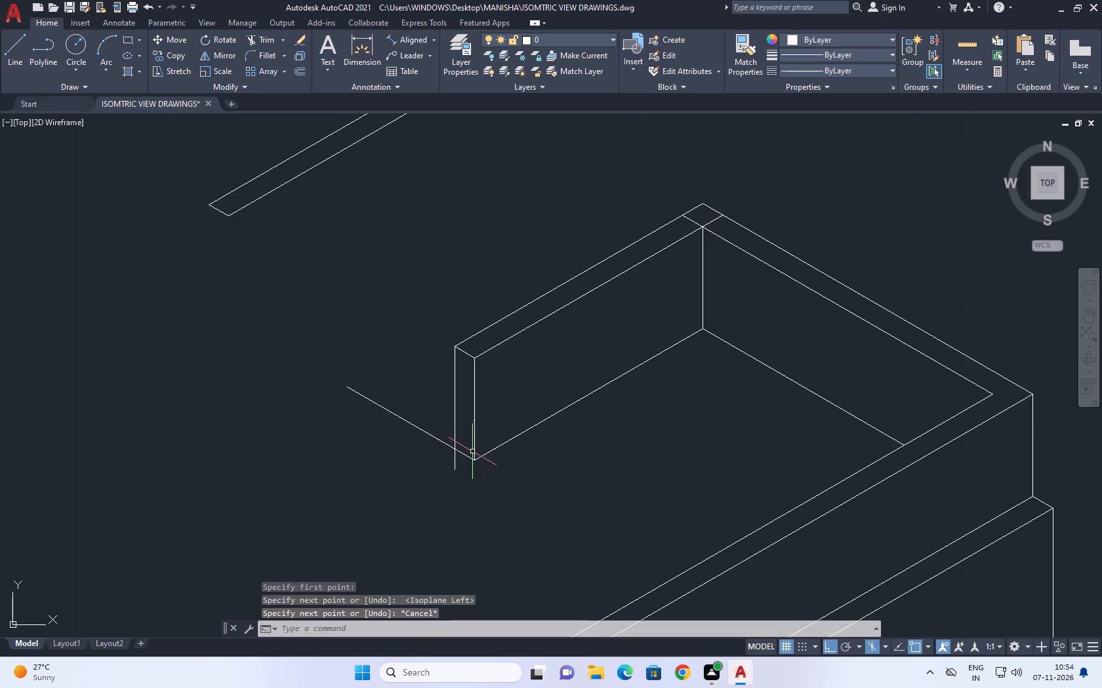
# Trim the bottom line and the outer vertical beyond their intersection to close the near wall's end face.
pyautogui.press('t')
pyautogui.press('r')
pyautogui.press('space')
pyautogui.scroll(2, 476, 489)
pyautogui.click(397, 356)
pyautogui.moveTo(439, 434); pyautogui.dragTo(443, 444)
pyautogui.scroll(-4, 498, 417)
pyautogui.press('space')
# Draw a base line along 150° from the near wall's outer bottom corner to past the far wall's end.
pyautogui.moveTo(567, 465); pyautogui.dragTo(621, 458, button='middle')
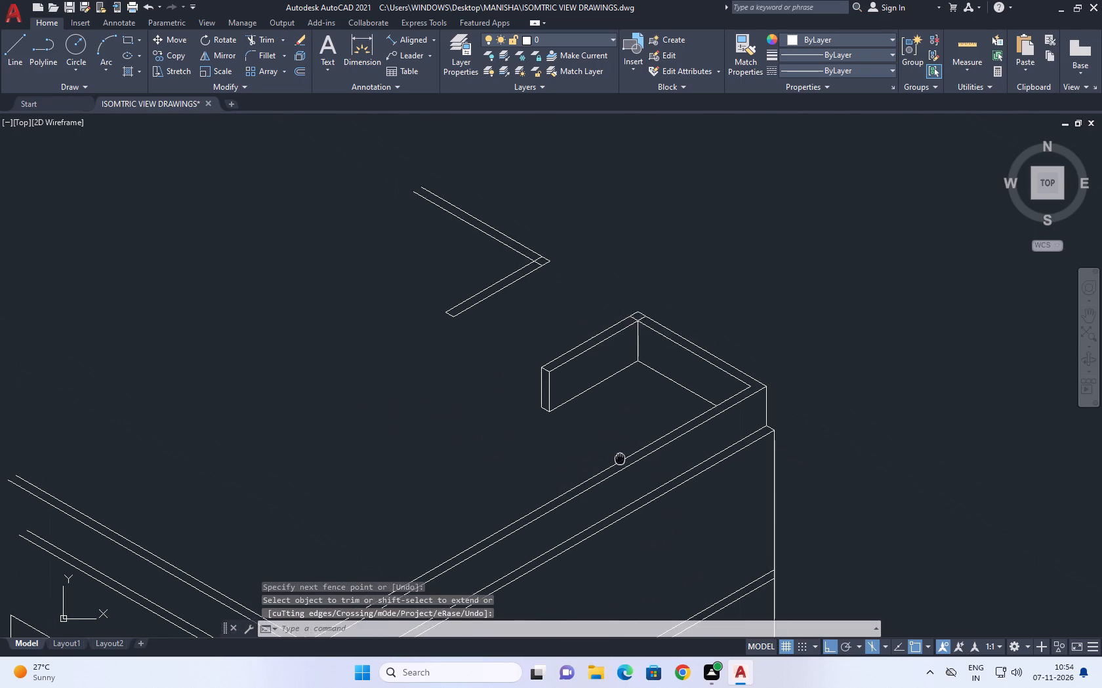
pyautogui.moveTo(621, 458); pyautogui.dragTo(663, 459, button='middle')
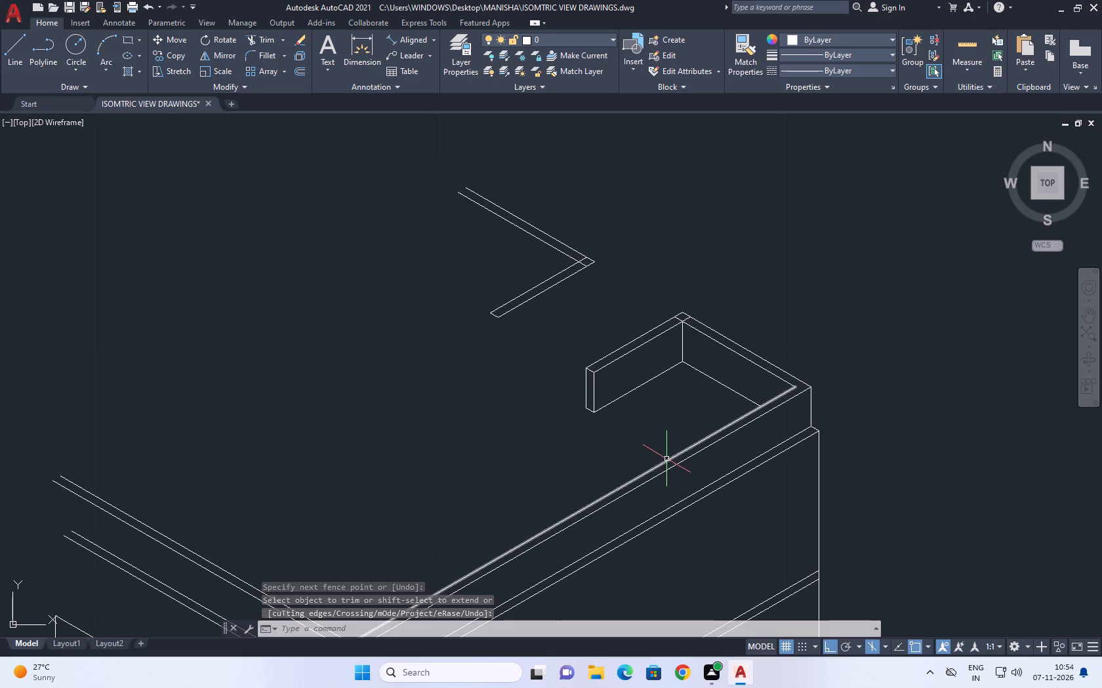
pyautogui.press('l')
pyautogui.press('space')
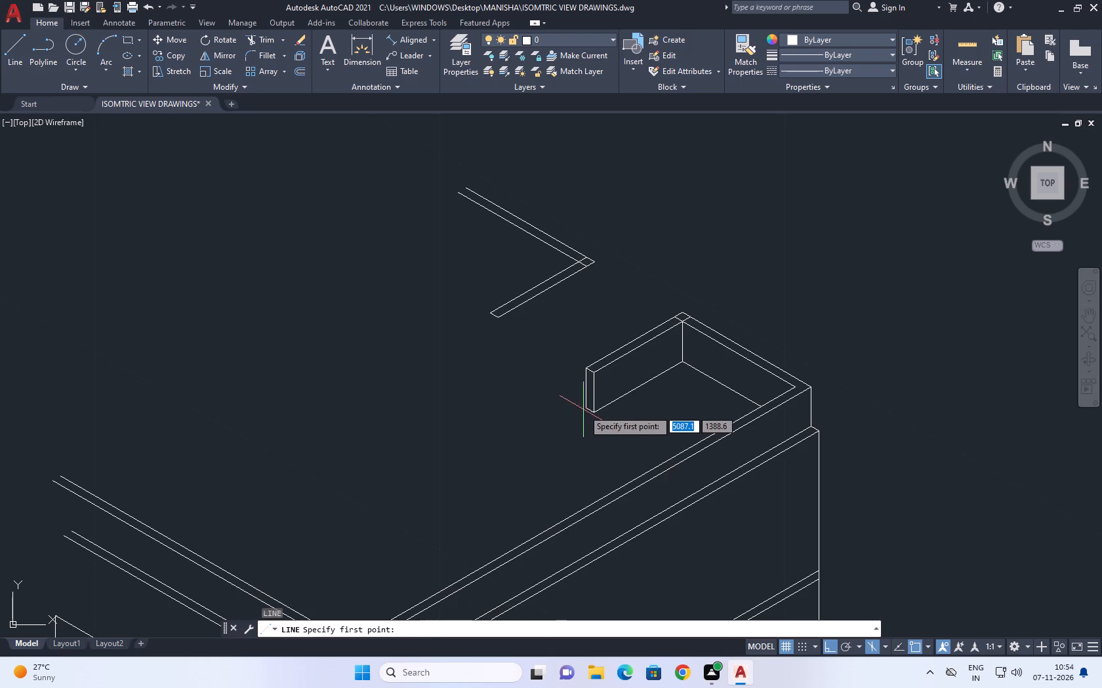
pyautogui.click(585, 409)
pyautogui.click(394, 353)
pyautogui.press('space')
pyautogui.press('space')
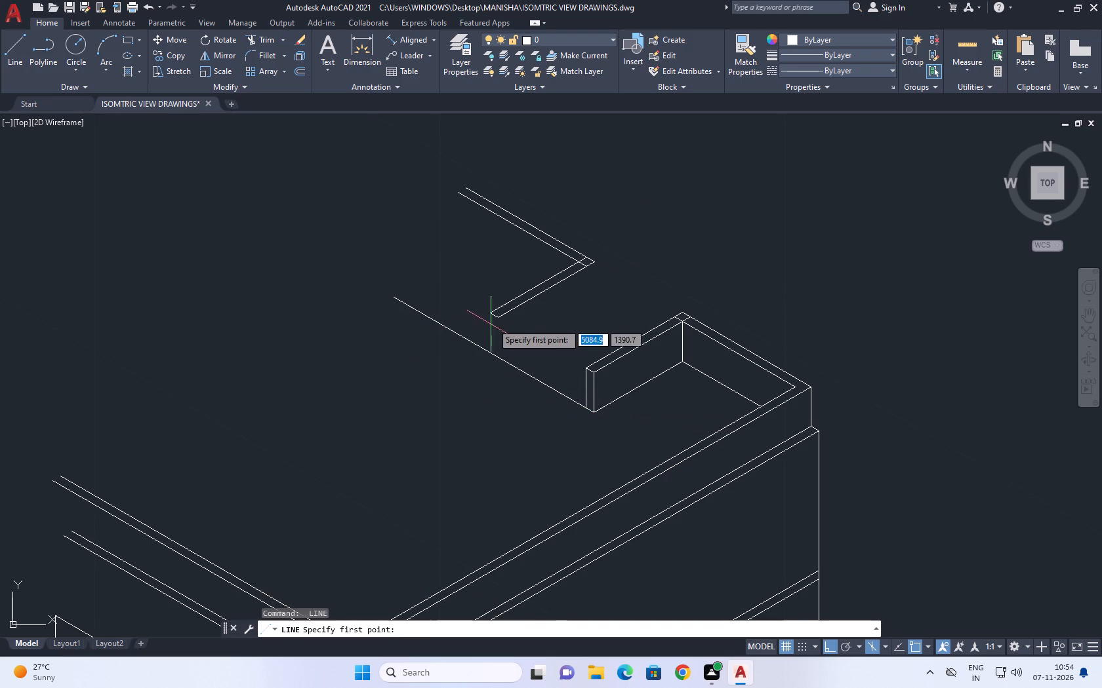
# Draw two vertical lines down from the far wall's end corners, crossing the new base line.
pyautogui.click(500, 319)
pyautogui.click(486, 425)
pyautogui.press('space')
pyautogui.press('space')
pyautogui.scroll(2, 465, 343)
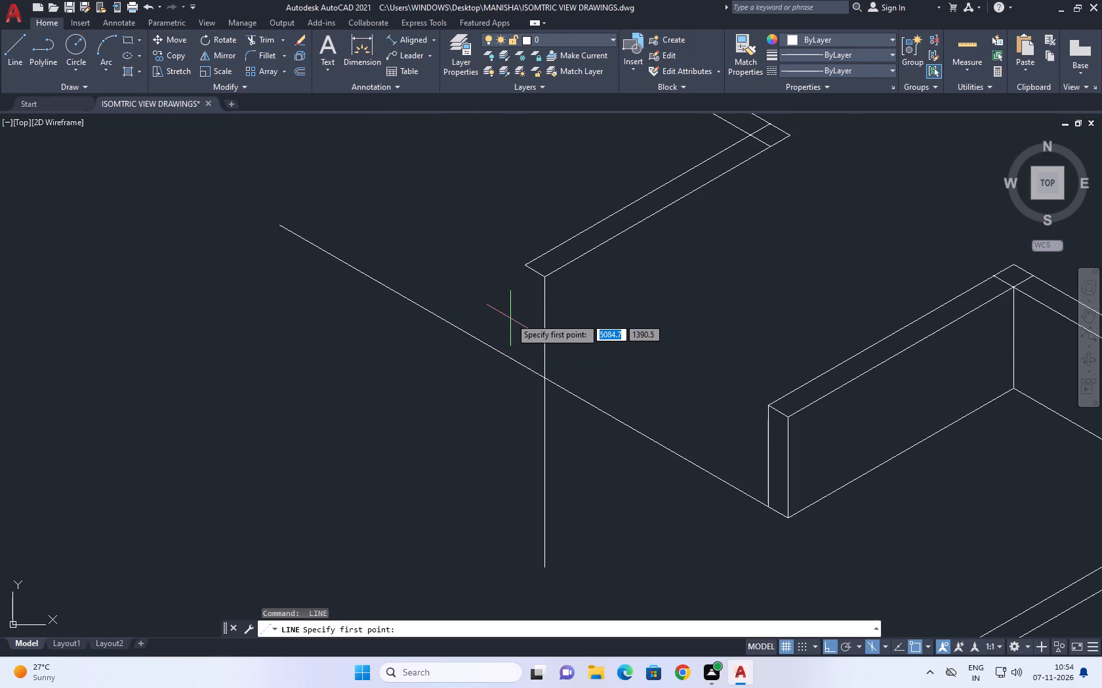
pyautogui.click(527, 265)
pyautogui.moveTo(500, 416); pyautogui.dragTo(501, 448)
pyautogui.press('space')
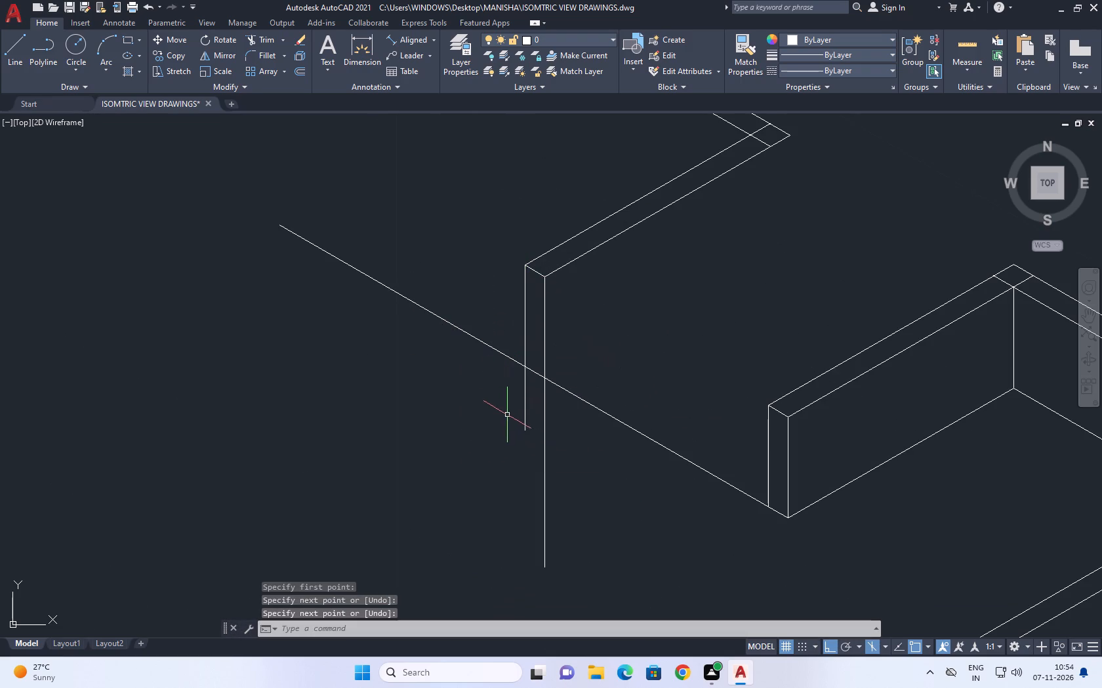
# Trim both far wall verticals below the base line and the base line beyond the outer vertical.
pyautogui.press('t')
pyautogui.press('r')
pyautogui.press('space')
pyautogui.click(597, 457)
pyautogui.moveTo(326, 343); pyautogui.dragTo(315, 341)
pyautogui.click(390, 267)
pyautogui.moveTo(372, 341); pyautogui.dragTo(372, 353)
pyautogui.scroll(-4, 675, 297)
pyautogui.press('space')
# Draw a line 2 long along 30° from the foot of the far wall's inner vertical, continuing along 330° across the near wall's top.
pyautogui.moveTo(666, 326); pyautogui.dragTo(670, 396, button='middle')
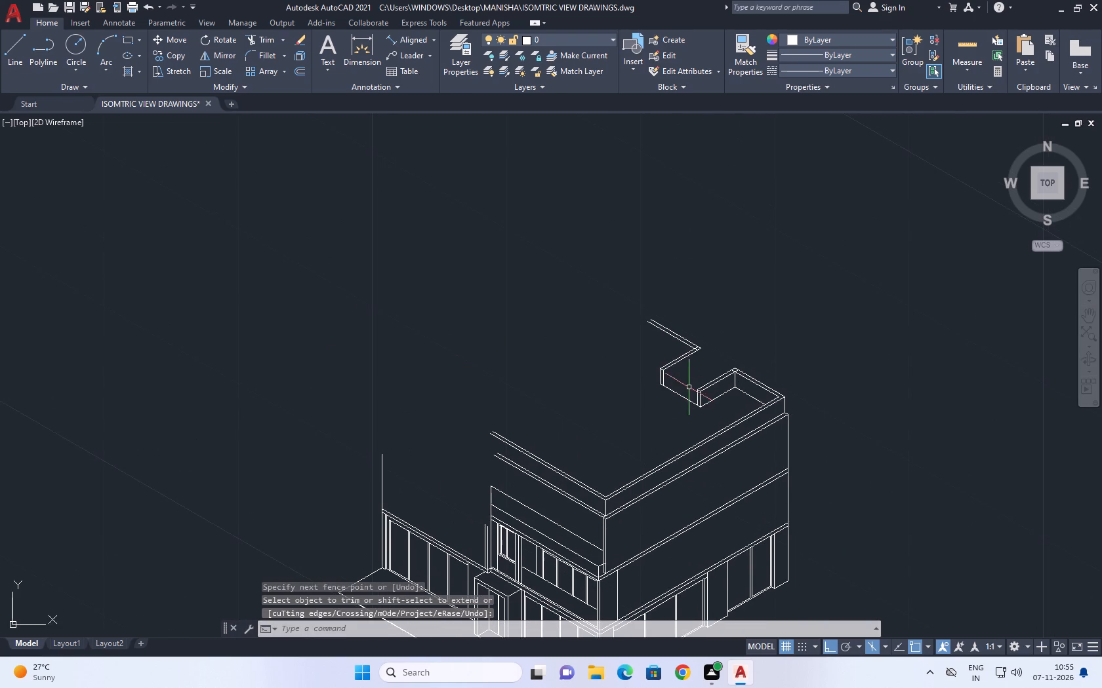
pyautogui.moveTo(678, 402); pyautogui.dragTo(663, 421, button='middle')
pyautogui.press('l')
pyautogui.press('space')
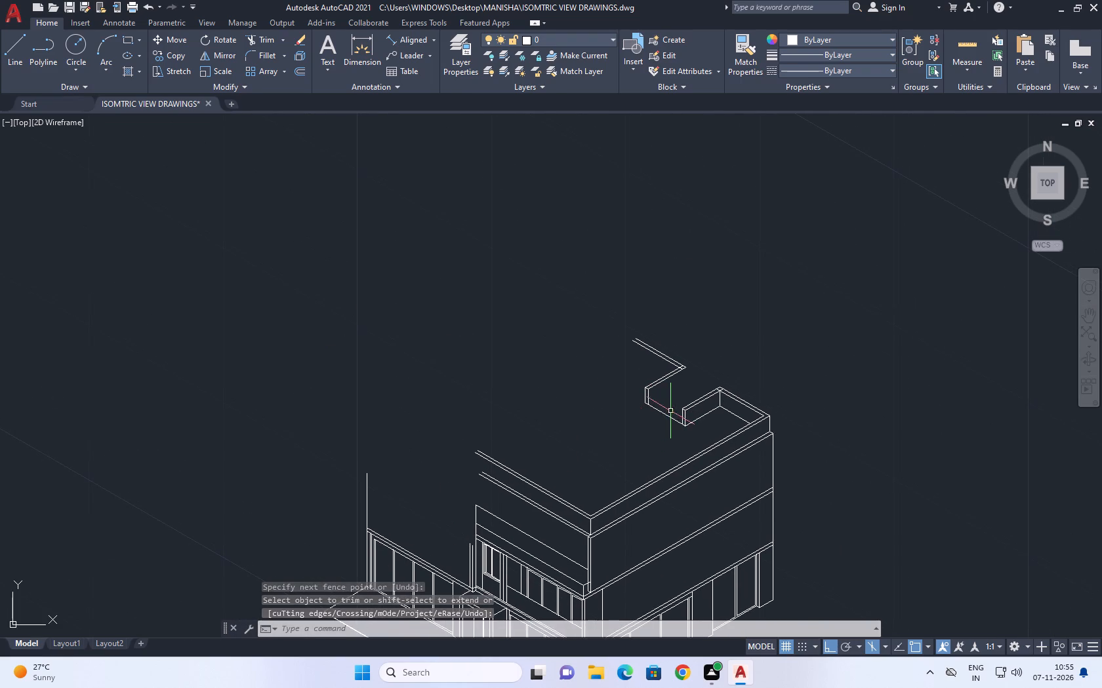
pyautogui.scroll(4, 664, 408)
pyautogui.click(603, 402)
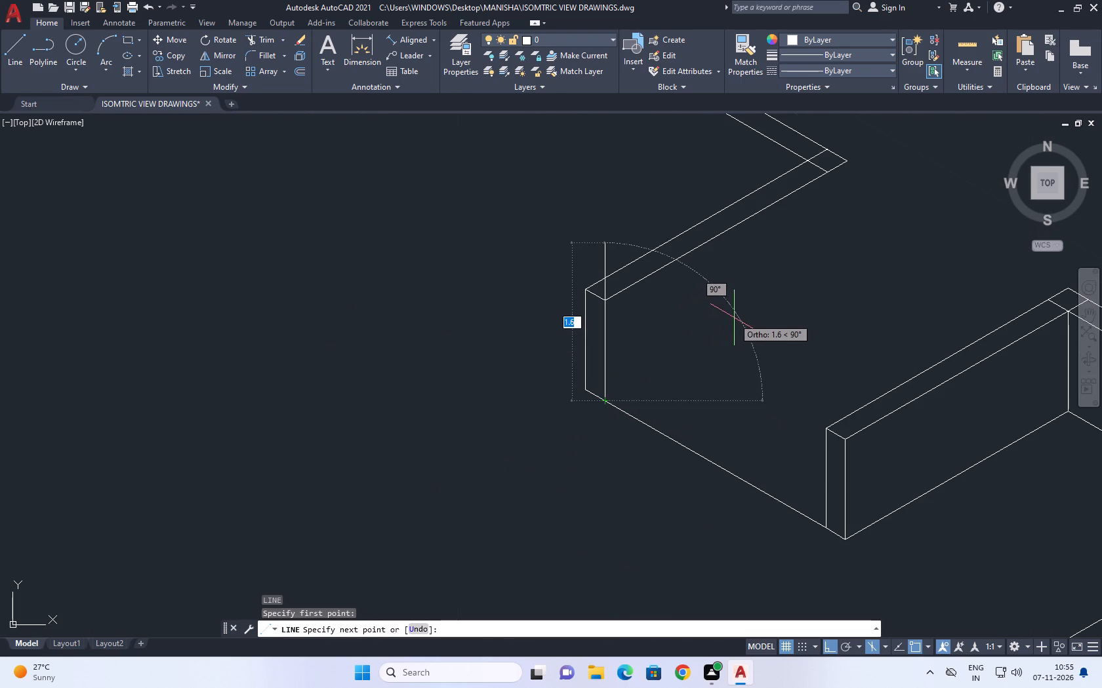
pyautogui.press('F5')
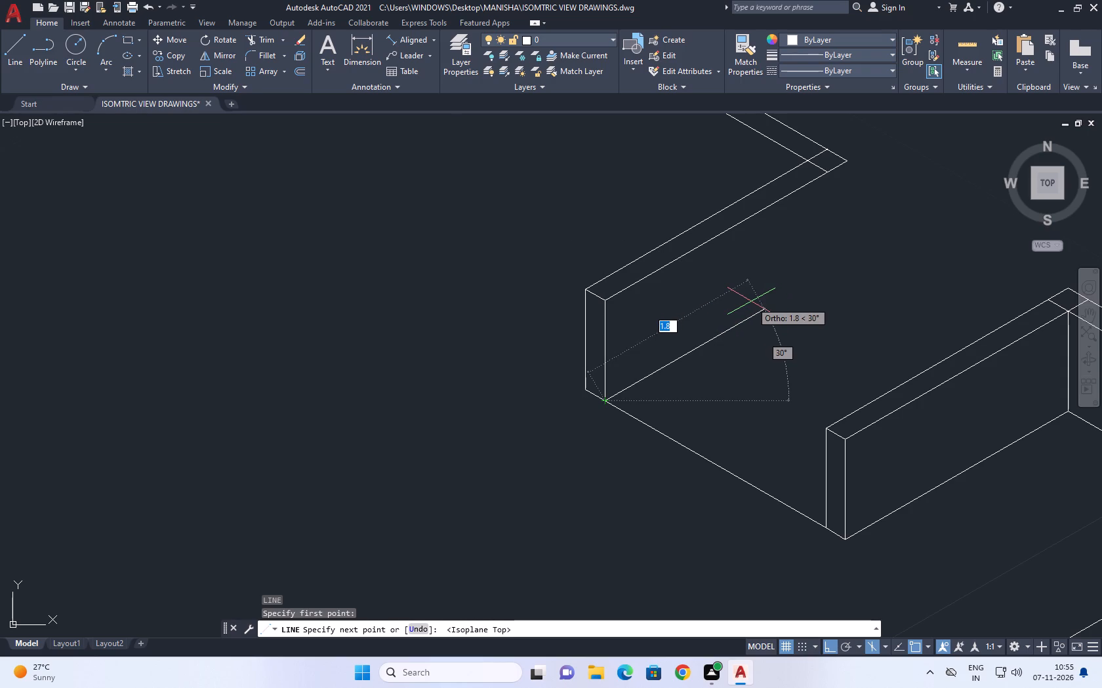
pyautogui.press('1')
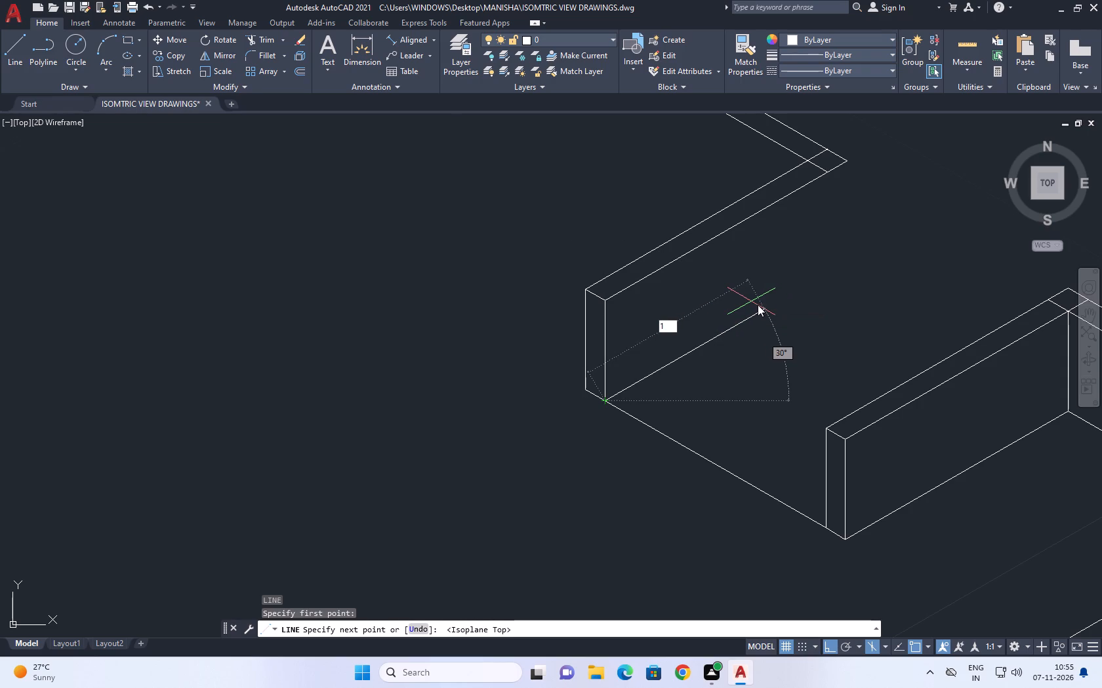
pyautogui.press('BackSpace')
pyautogui.press('2')
pyautogui.press('Return')
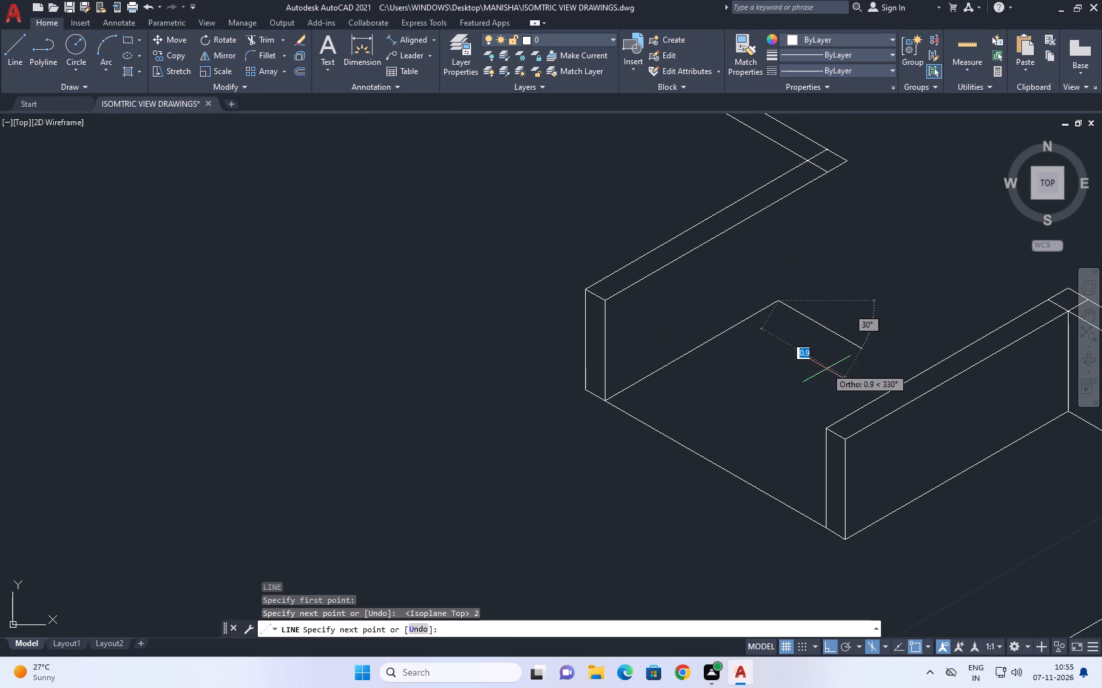
pyautogui.scroll(2, 889, 416)
pyautogui.click(923, 421)
pyautogui.press('space')
# Trim the parts of the 330° line that cross and extend beyond the near wall's top edges.
pyautogui.moveTo(836, 362); pyautogui.dragTo(682, 429, button='middle')
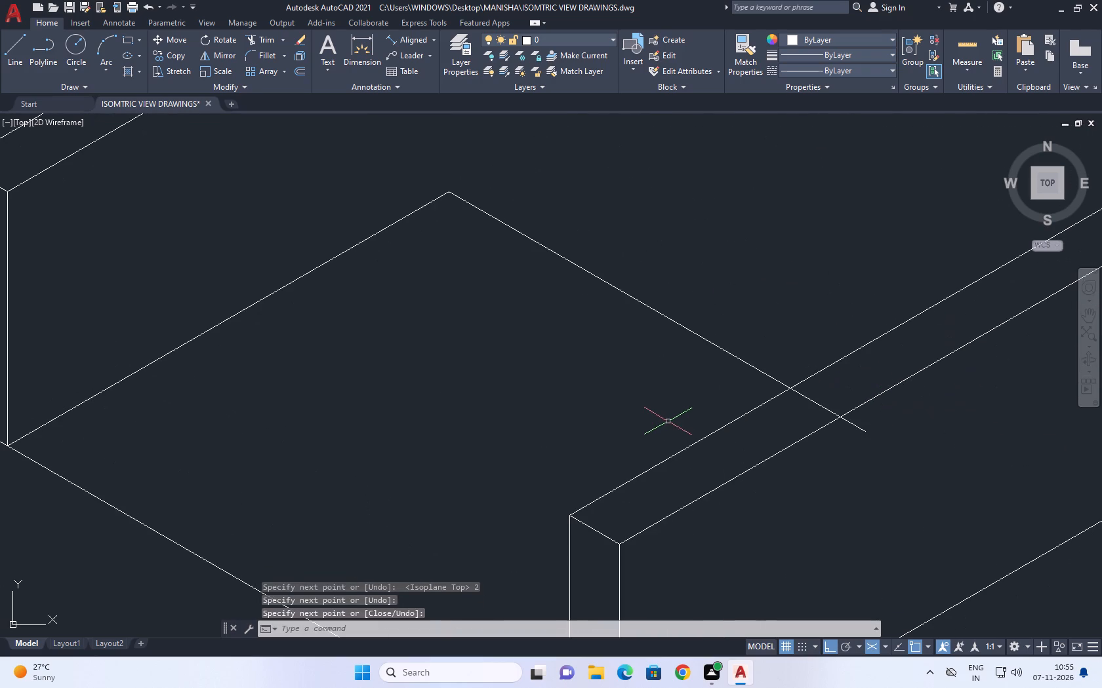
pyautogui.press('t')
pyautogui.press('r')
pyautogui.press('space')
pyautogui.click(794, 398)
pyautogui.click(812, 392)
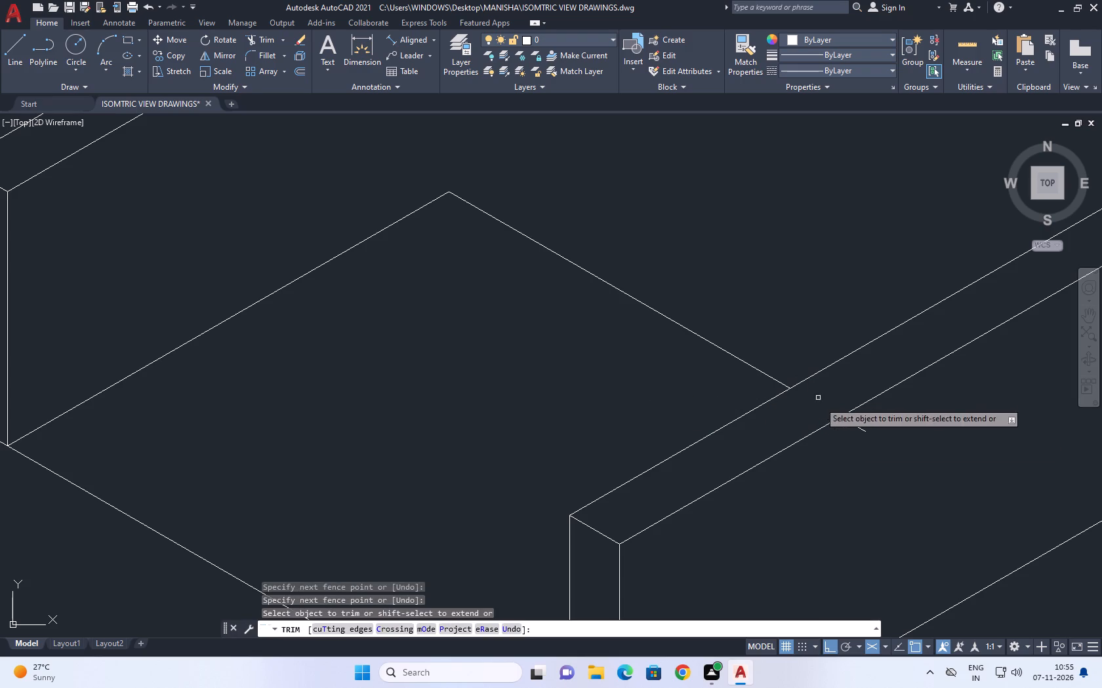
pyautogui.click(881, 430)
pyautogui.click(857, 430)
pyautogui.press('space')
pyautogui.scroll(-3, 610, 400)
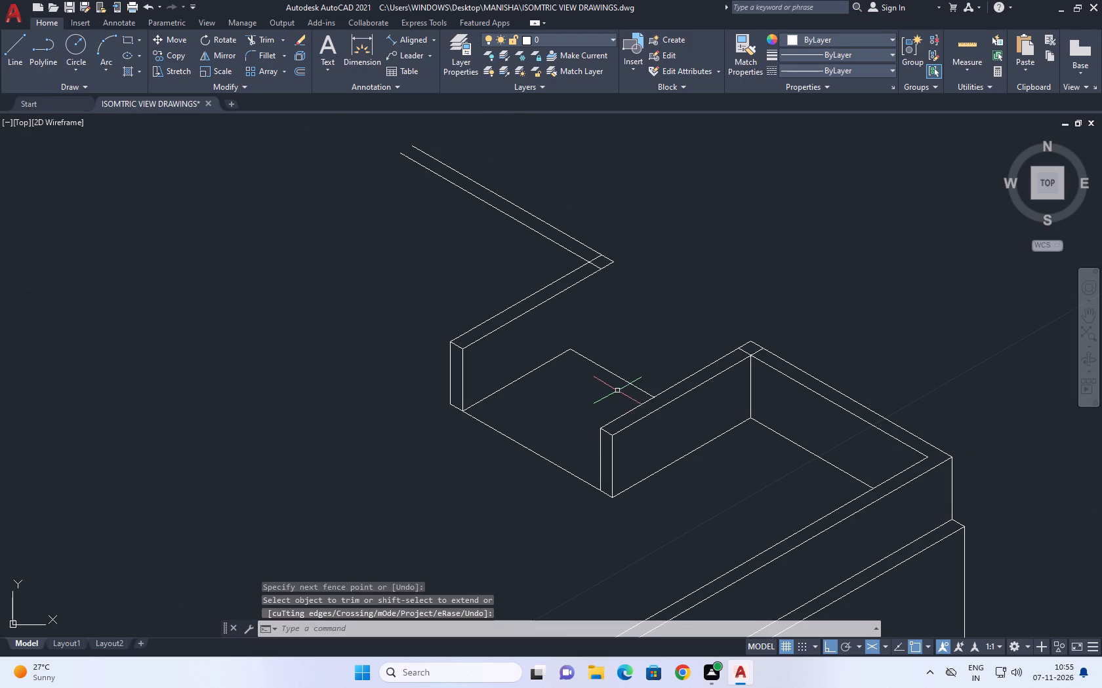
# Draw a vertical down from the far wall's outer parapet corner and trim it at the 330° line.
pyautogui.moveTo(591, 402); pyautogui.dragTo(588, 417, button='middle')
pyautogui.press('l')
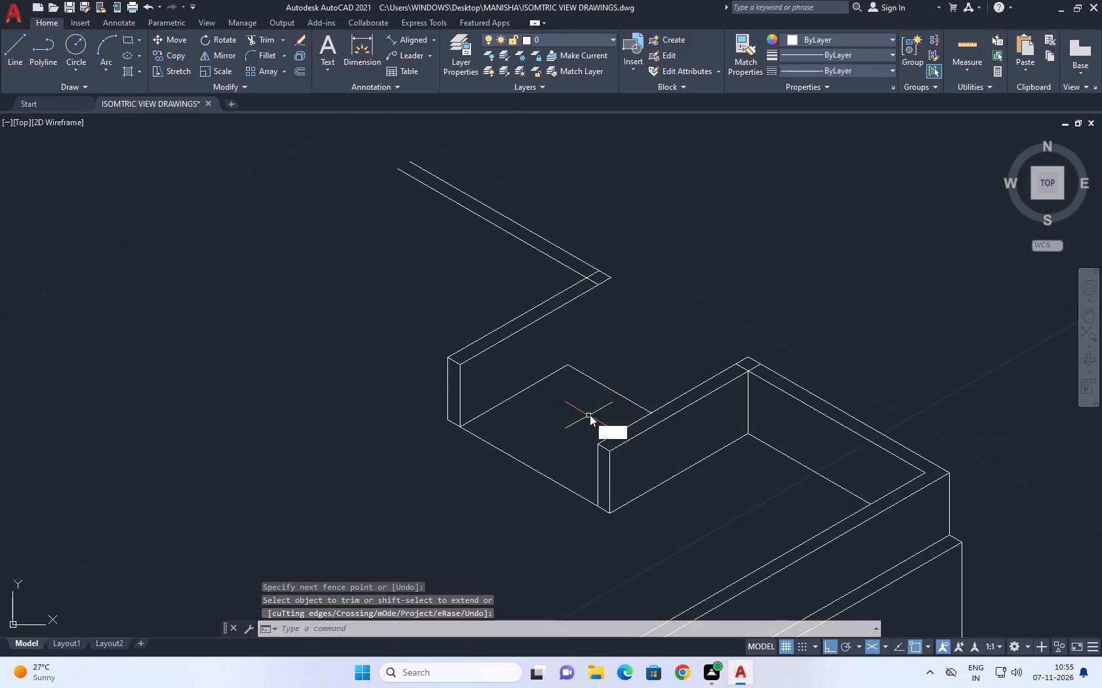
pyautogui.press('space')
pyautogui.click(609, 278)
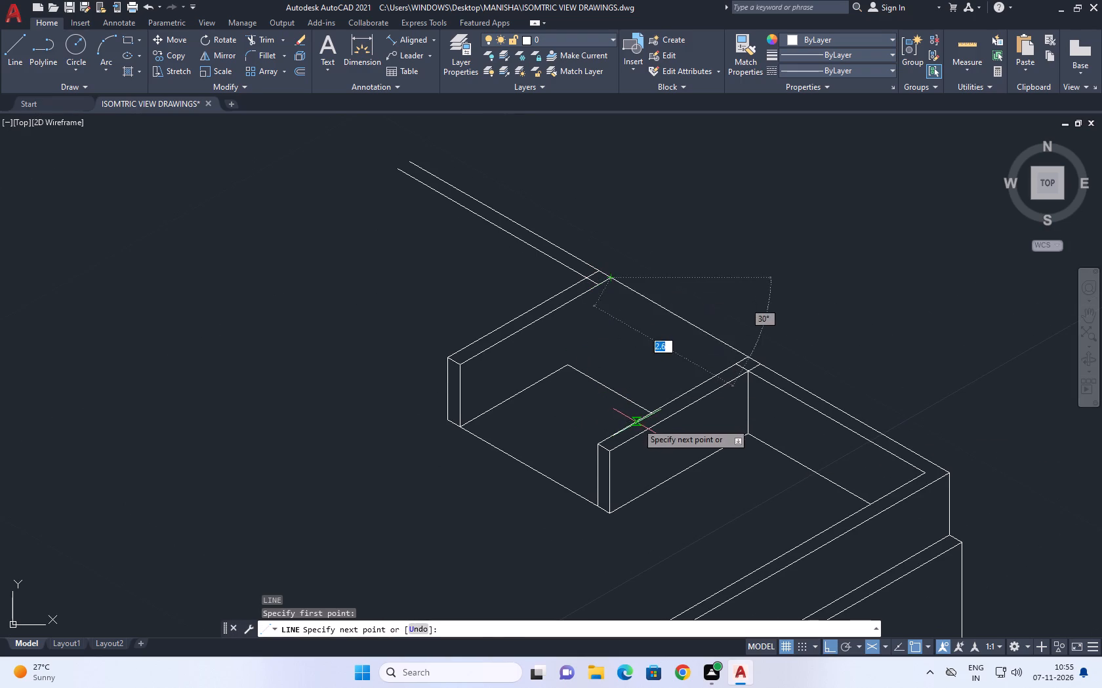
pyautogui.press('F5')
pyautogui.scroll(2, 585, 400)
pyautogui.click(606, 430)
pyautogui.press('space')
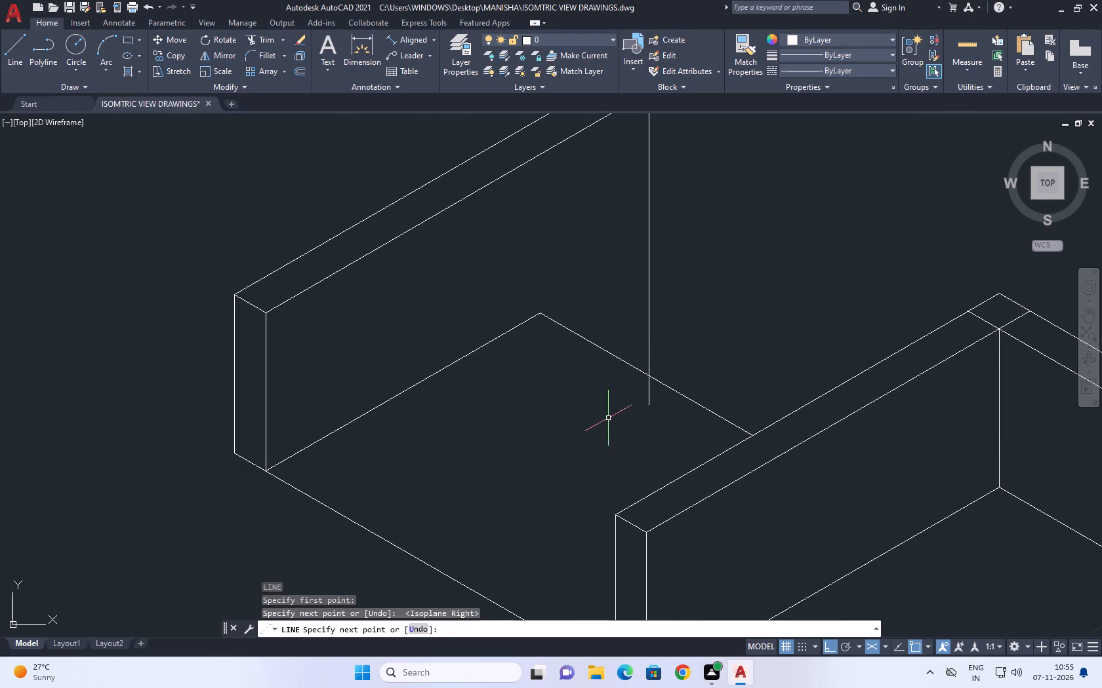
pyautogui.write('TR')
pyautogui.press('space')
pyautogui.click(645, 396)
pyautogui.moveTo(655, 402); pyautogui.dragTo(663, 419)
pyautogui.scroll(-3, 644, 363)
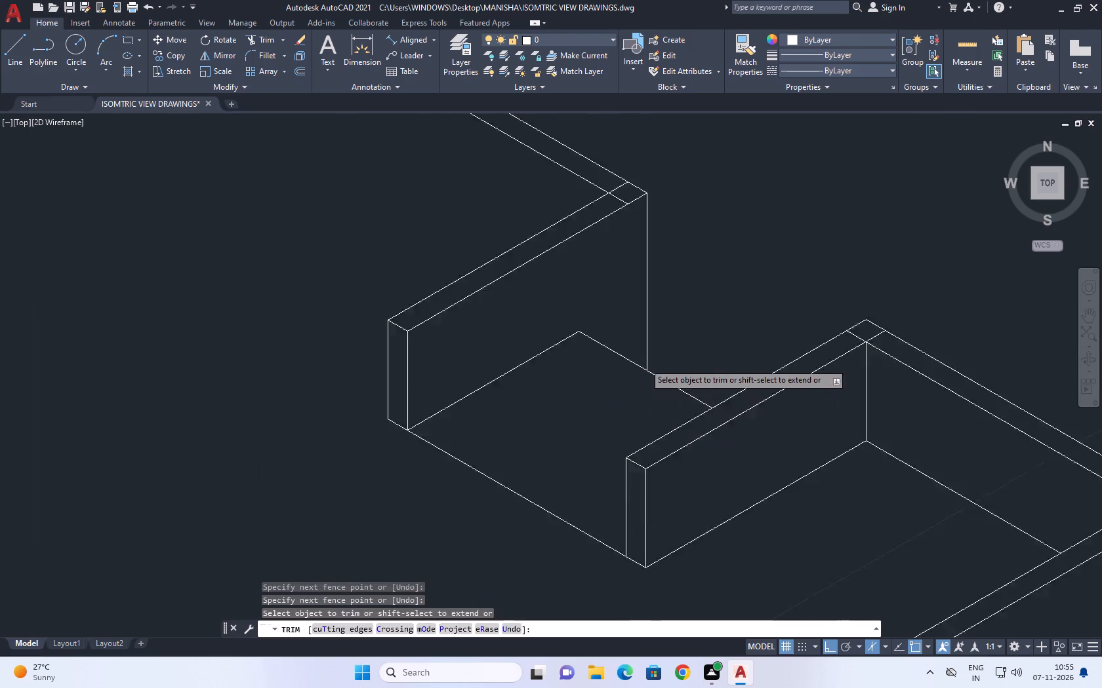
pyautogui.scroll(-1, 644, 363)
pyautogui.press('space')
# Trim the overlapping line ends inside the parapet thickness at the inner corners of the far and near walls.
pyautogui.scroll(3, 624, 284)
pyautogui.write('TR')
pyautogui.press('space')
pyautogui.scroll(2, 649, 345)
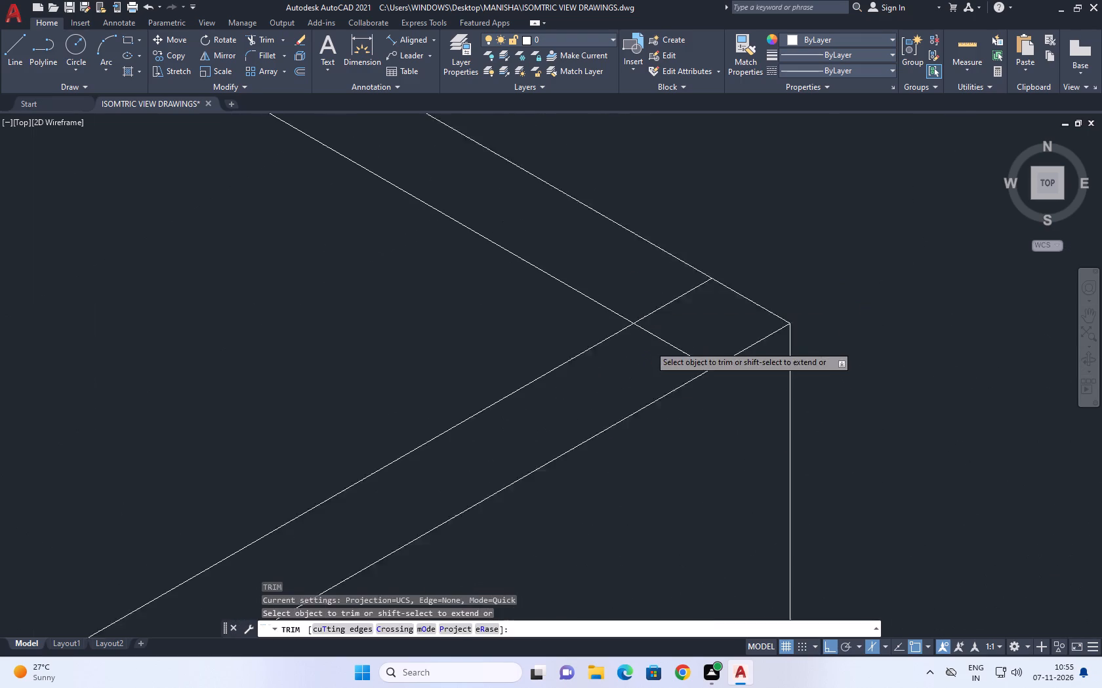
pyautogui.scroll(1, 649, 345)
pyautogui.click(659, 284)
pyautogui.click(643, 375)
pyautogui.scroll(-4, 598, 307)
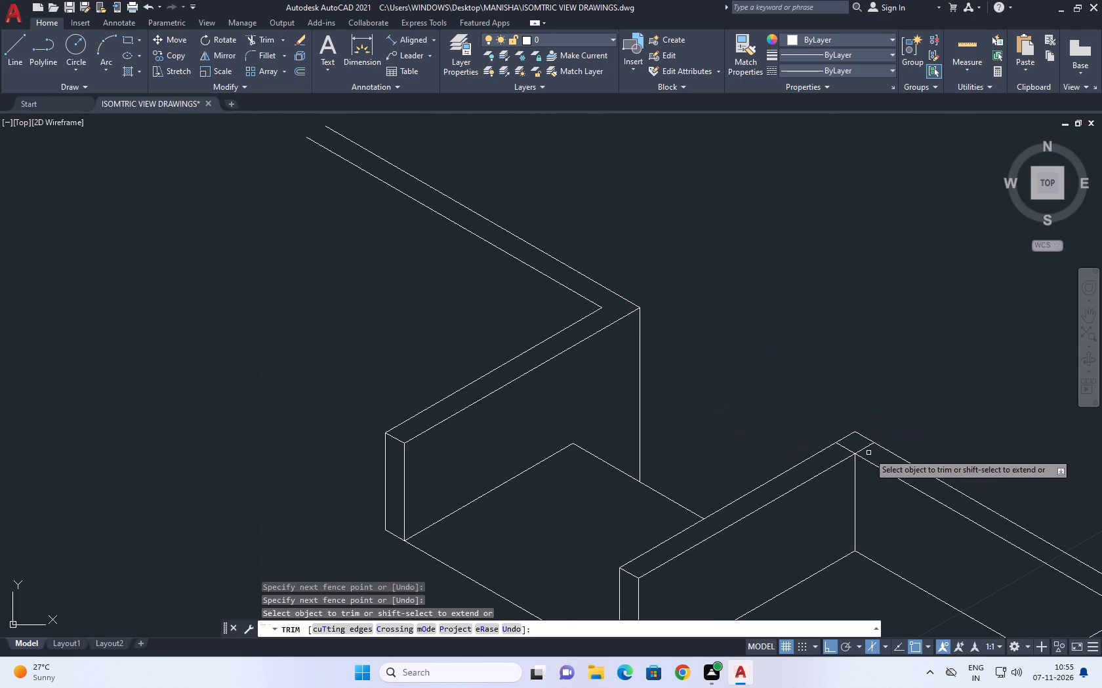
pyautogui.scroll(2, 867, 451)
pyautogui.click(845, 446)
pyautogui.click(786, 453)
pyautogui.moveTo(843, 444); pyautogui.dragTo(855, 449)
pyautogui.click(880, 458)
pyautogui.scroll(-5, 824, 362)
pyautogui.press('Escape')
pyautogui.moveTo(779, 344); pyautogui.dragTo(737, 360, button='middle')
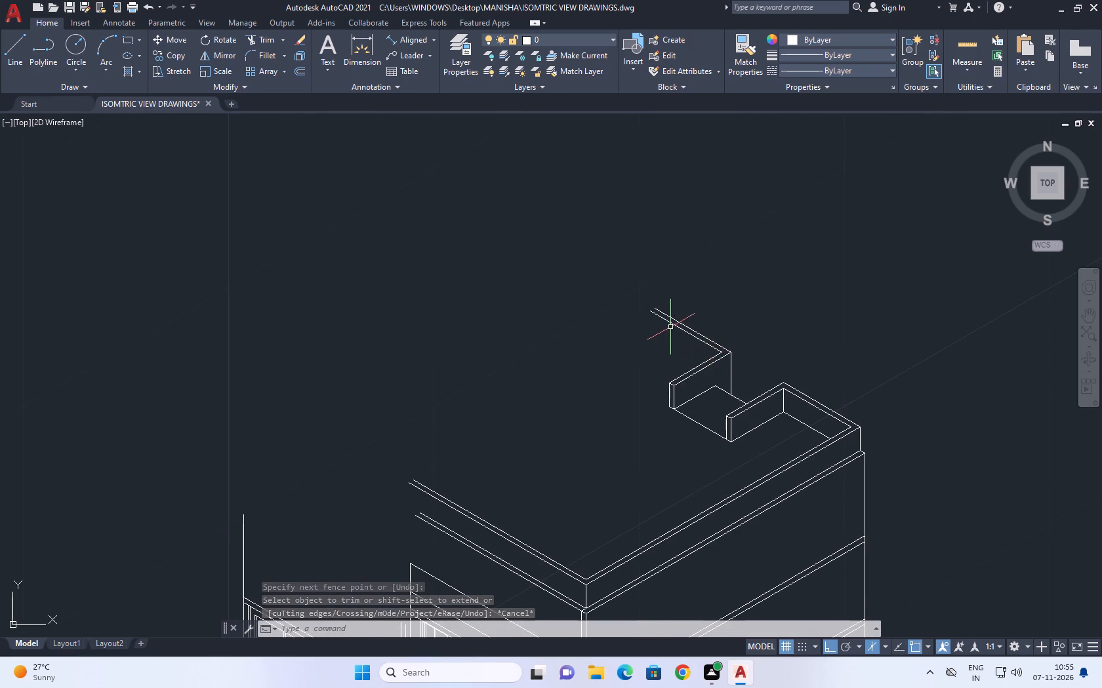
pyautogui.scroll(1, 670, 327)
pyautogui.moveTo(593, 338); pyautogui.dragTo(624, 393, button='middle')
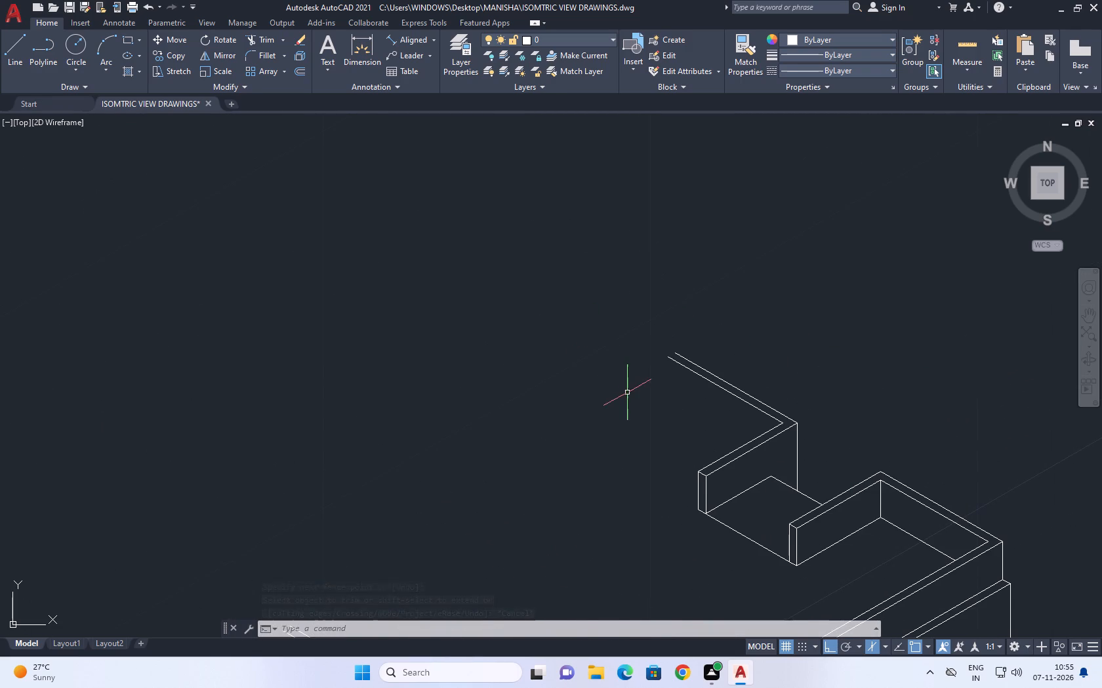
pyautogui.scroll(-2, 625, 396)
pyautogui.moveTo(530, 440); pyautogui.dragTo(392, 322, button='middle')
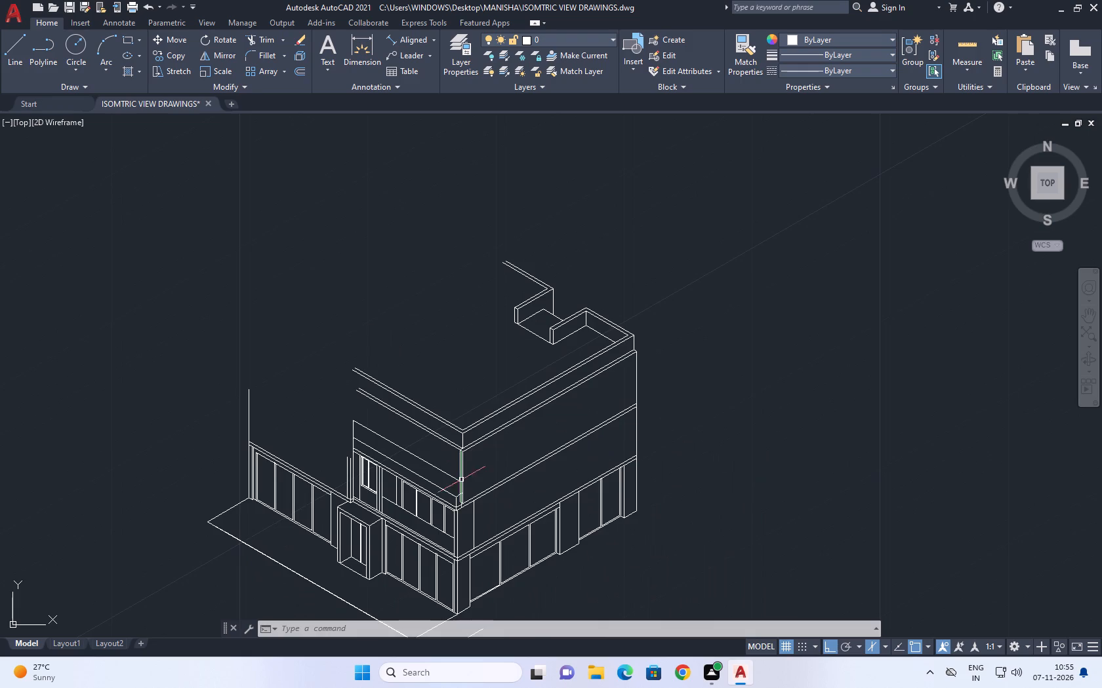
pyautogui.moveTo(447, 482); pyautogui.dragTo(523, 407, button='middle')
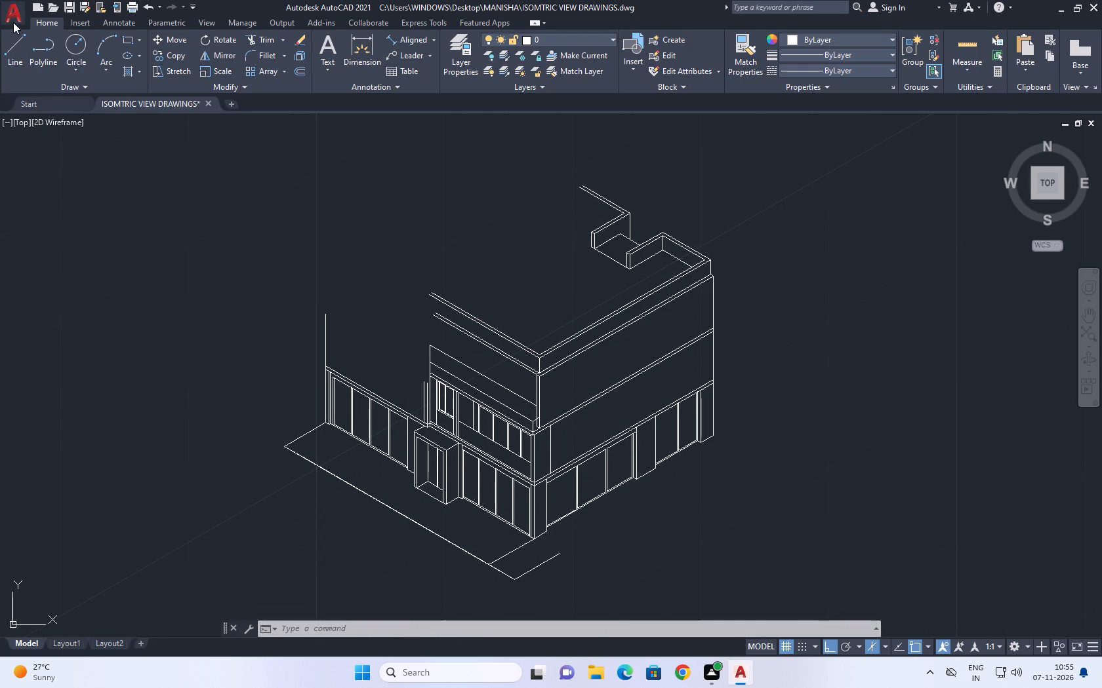
# Save the drawing as ISOMTRIC VIEW DRAWINGS in AutoCAD 2018 format in the MANISHA folder, replacing the existing file.
pyautogui.click(13, 20)
pyautogui.click(31, 172)
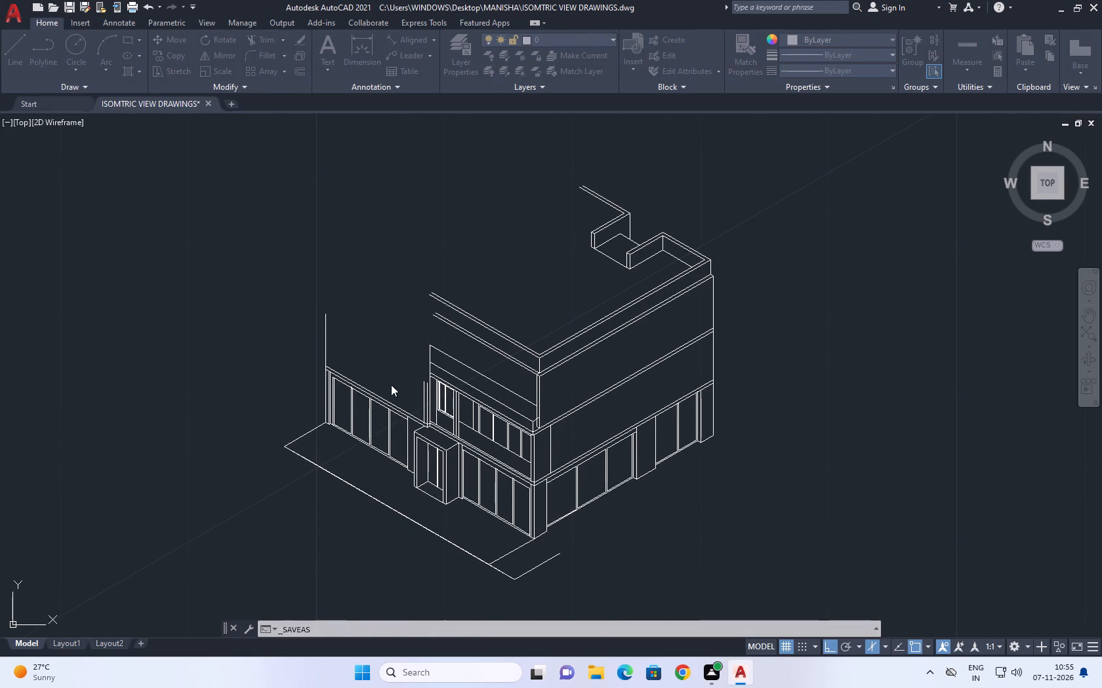
pyautogui.click(744, 458)
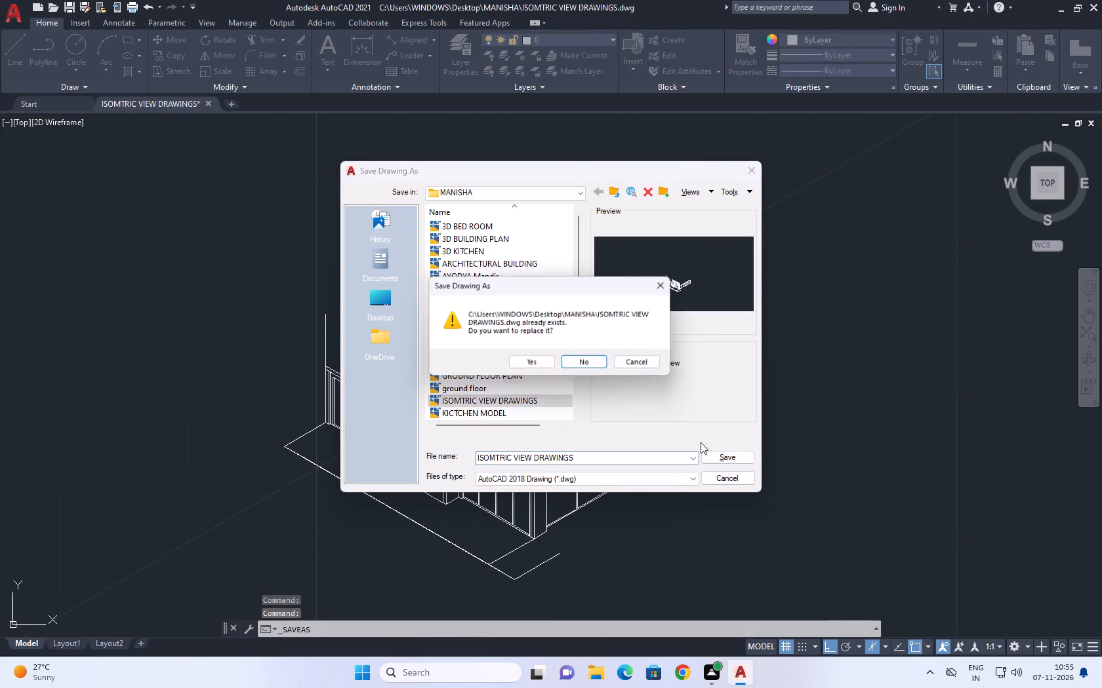
pyautogui.click(539, 360)
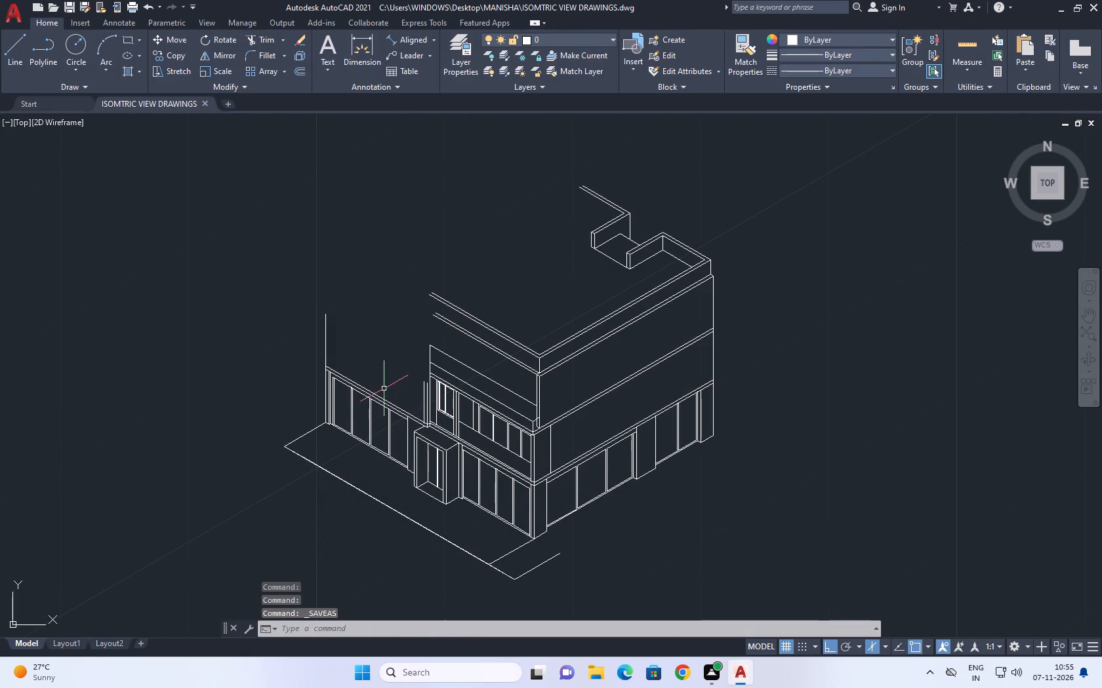
# Copy the vertical line rising from the left wing's outer corner 0.226 along the 330° direction.
pyautogui.scroll(1, 300, 381)
pyautogui.moveTo(441, 341); pyautogui.dragTo(440, 363, button='middle')
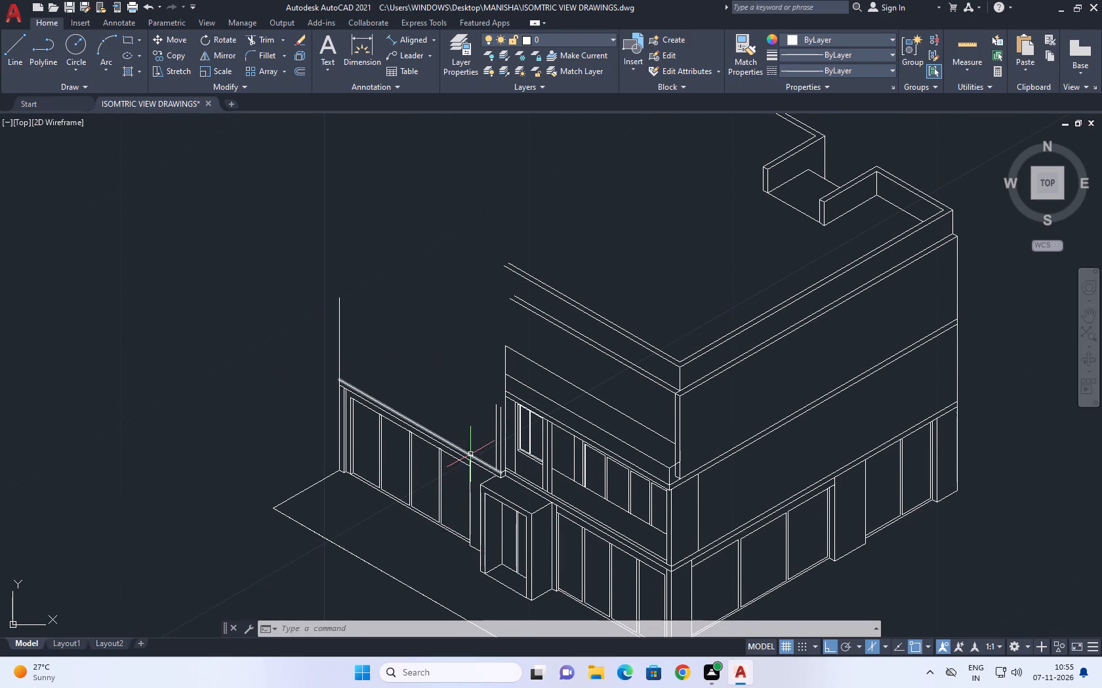
pyautogui.scroll(1, 320, 381)
pyautogui.click(351, 363)
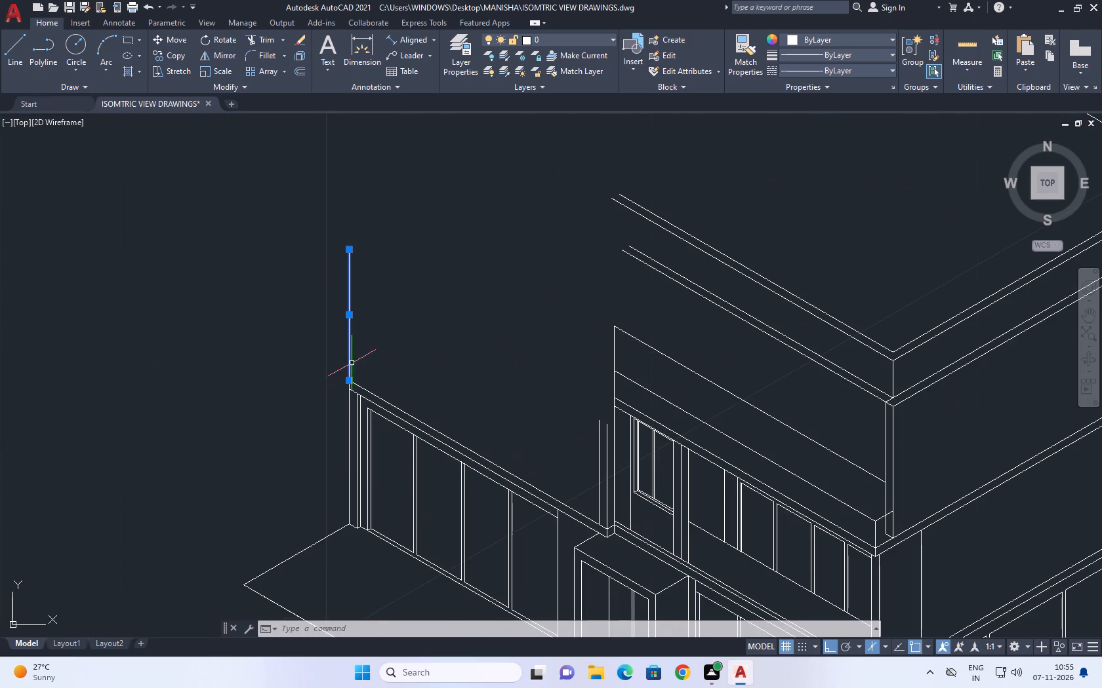
pyautogui.click(333, 332)
pyautogui.click(325, 330)
pyautogui.moveTo(434, 305); pyautogui.dragTo(461, 356, button='middle')
pyautogui.press('c')
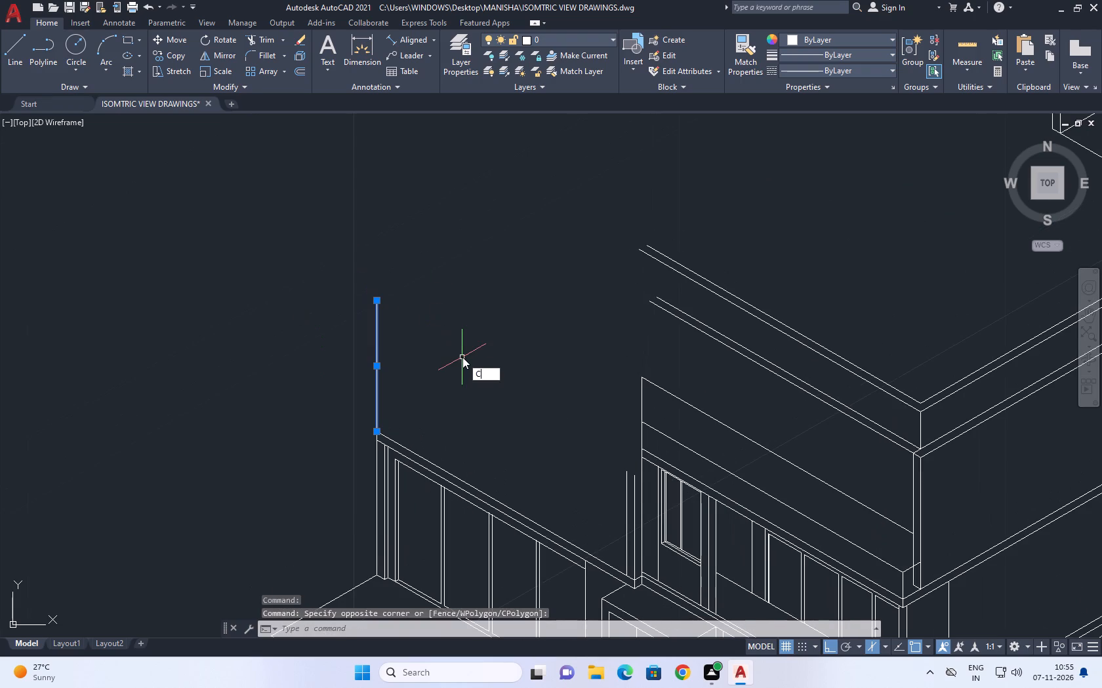
pyautogui.write('O')
pyautogui.press('space')
pyautogui.click(430, 381)
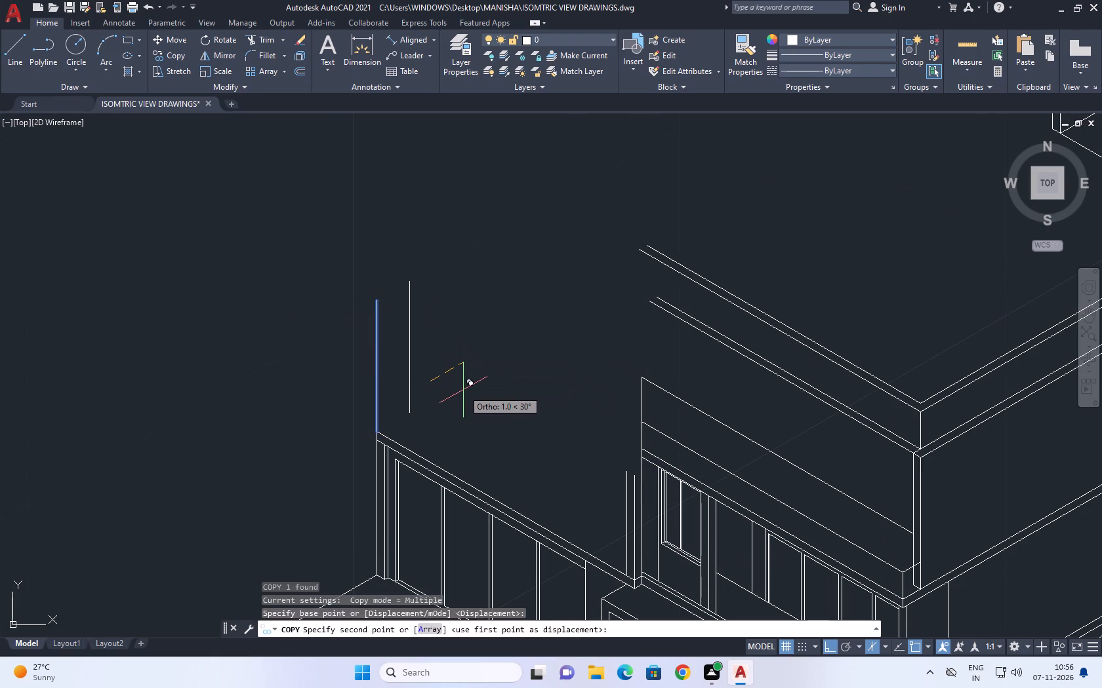
pyautogui.press('F5')
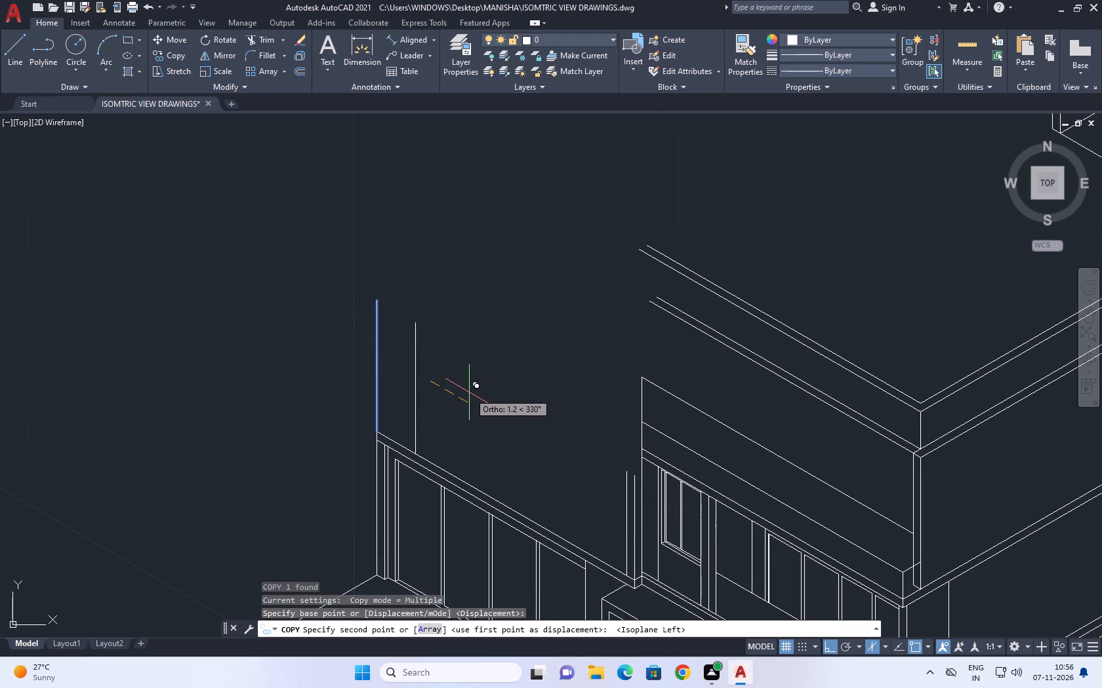
pyautogui.write('0.226')
pyautogui.press('Return')
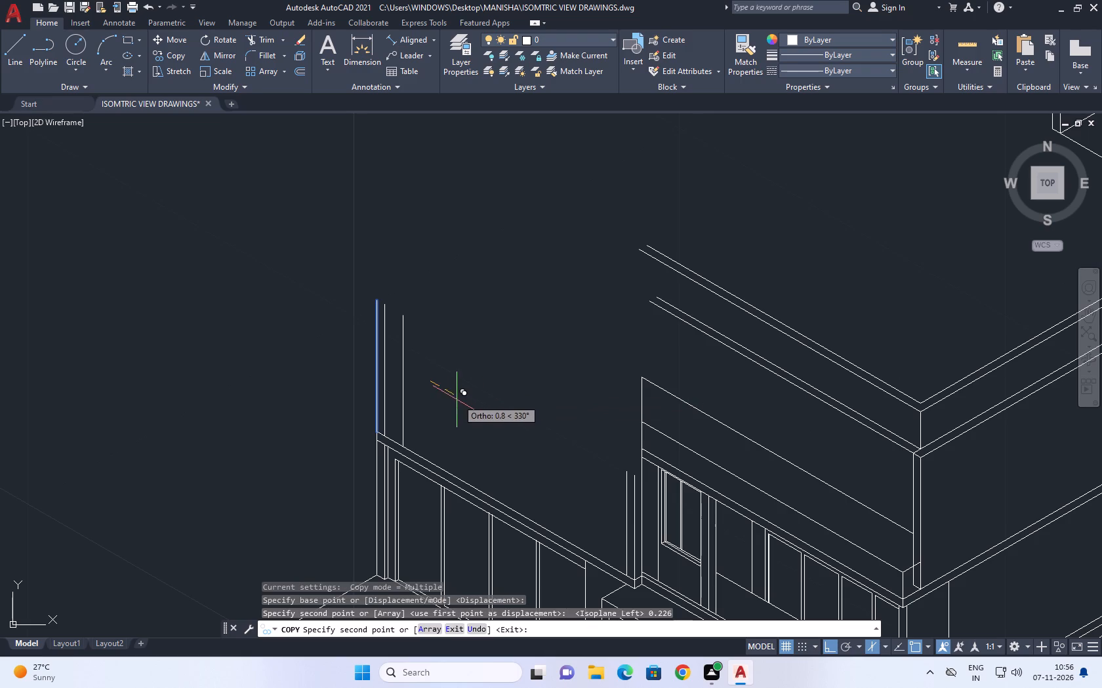
pyautogui.rightClick(457, 355)
pyautogui.click(495, 377)
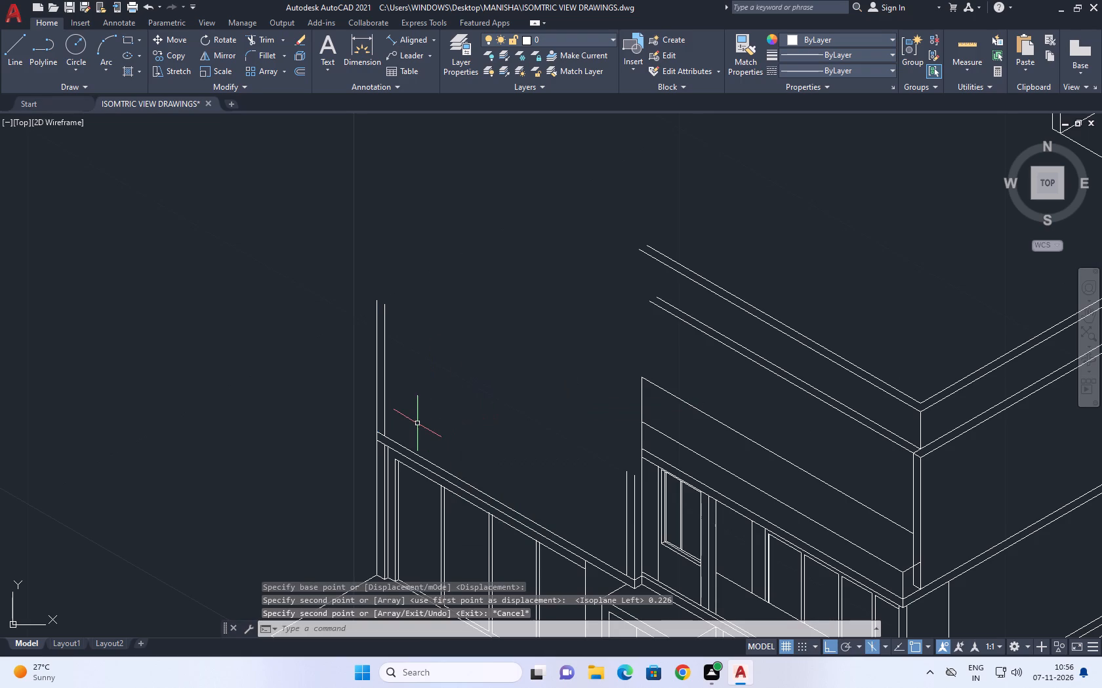
# Extend the lower 330° line above the upper-floor windows across to the left wing's copied inner vertical.
pyautogui.scroll(2, 344, 446)
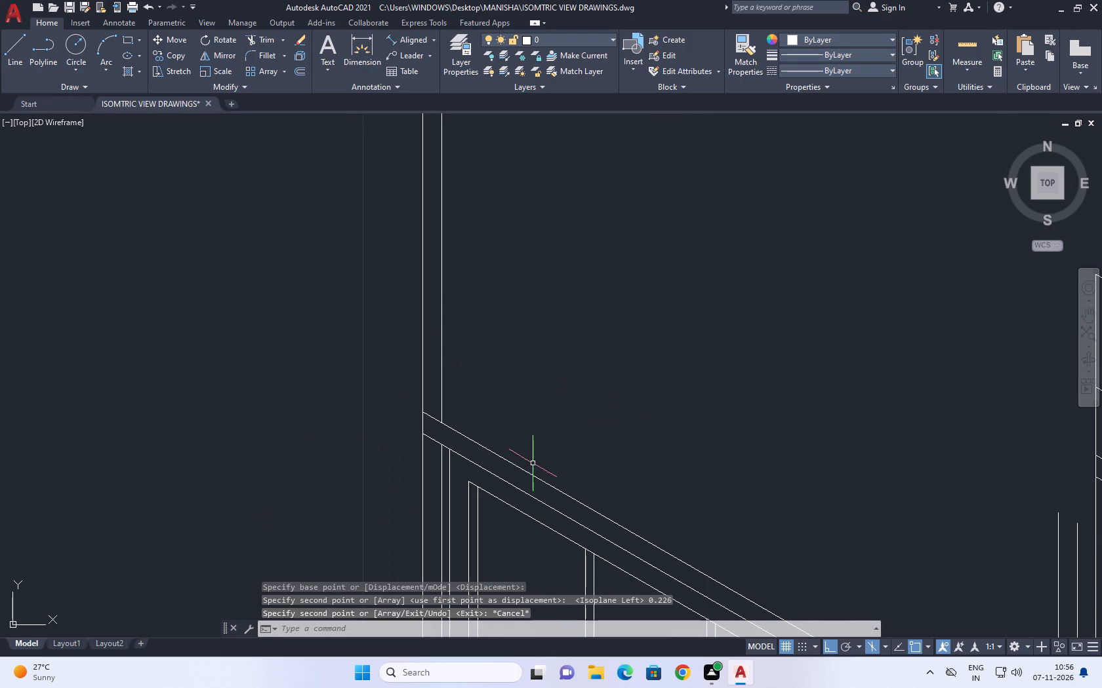
pyautogui.moveTo(560, 451); pyautogui.dragTo(407, 492, button='middle')
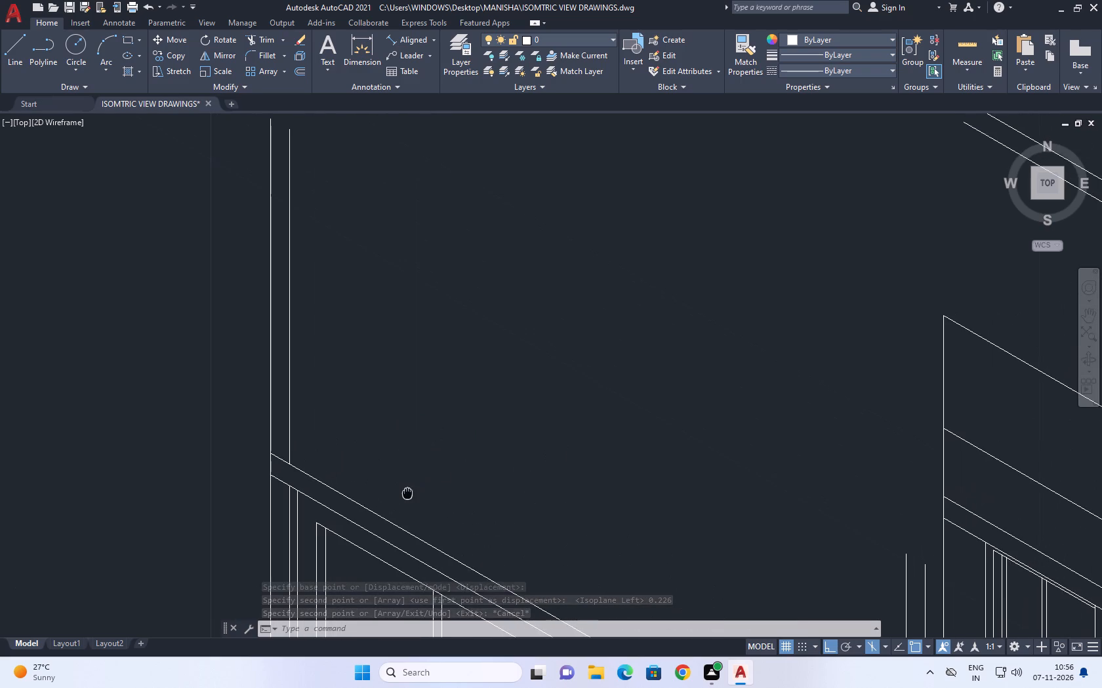
pyautogui.moveTo(407, 492); pyautogui.dragTo(407, 493, button='middle')
pyautogui.scroll(-2, 546, 480)
pyautogui.moveTo(756, 518); pyautogui.dragTo(722, 465, button='middle')
pyautogui.scroll(1, 725, 472)
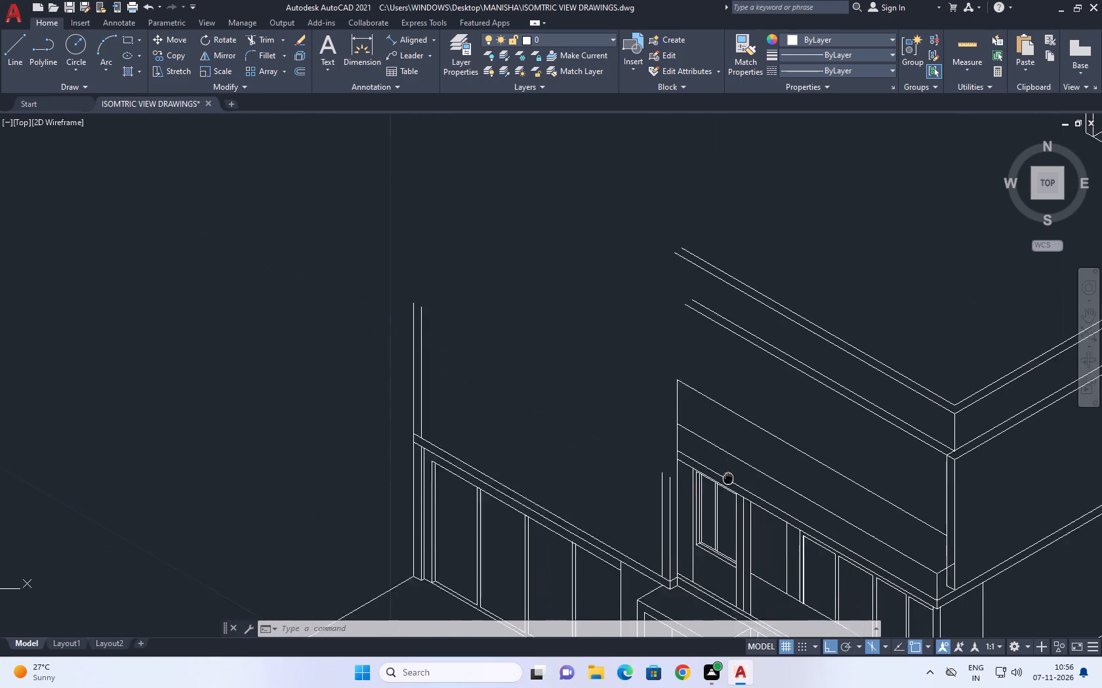
pyautogui.moveTo(722, 465); pyautogui.dragTo(720, 459, button='middle')
pyautogui.write('EX')
pyautogui.press('space')
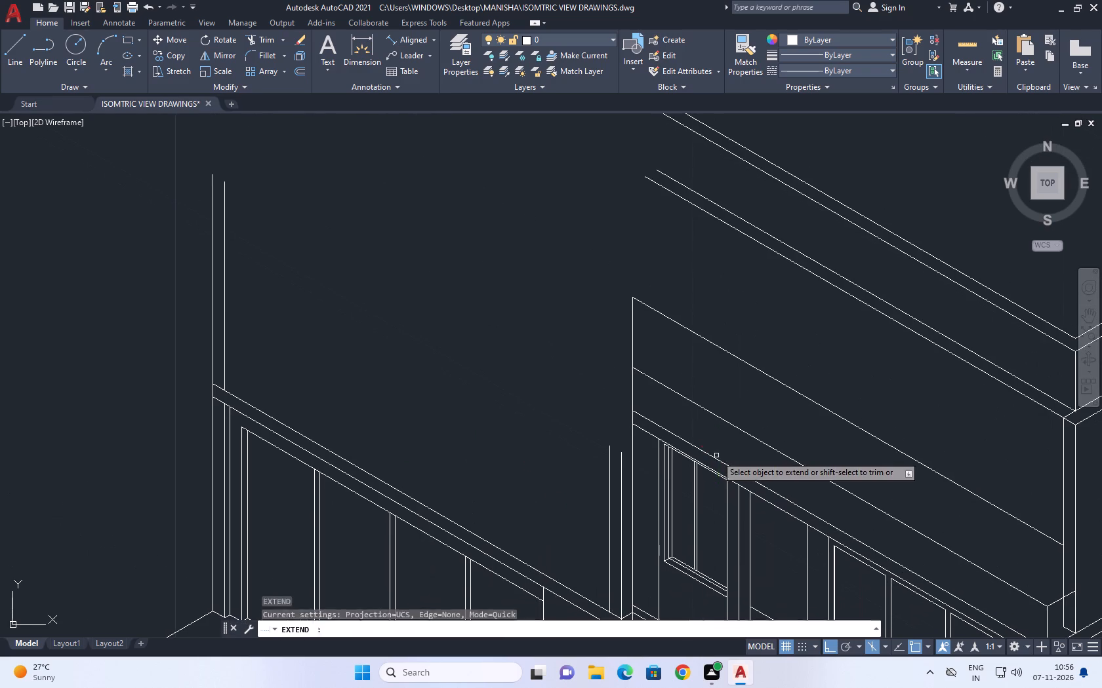
pyautogui.click(661, 427)
pyautogui.tripleClick(653, 424)
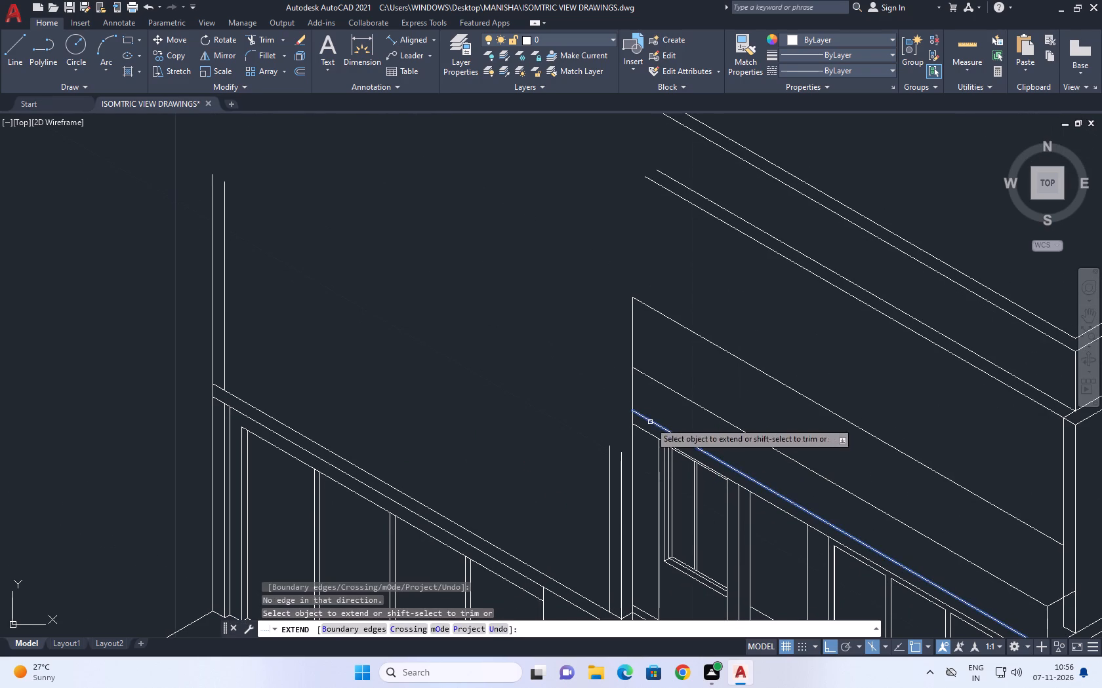
pyautogui.click(648, 417)
pyautogui.click(651, 400)
pyautogui.click(638, 465)
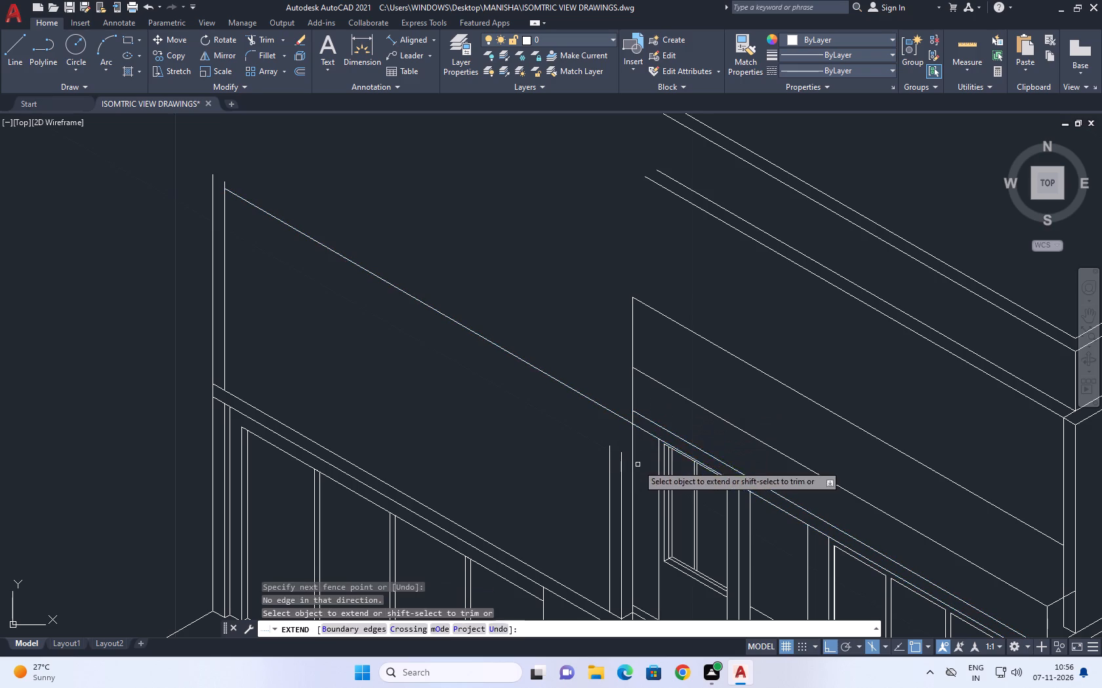
pyautogui.click(659, 426)
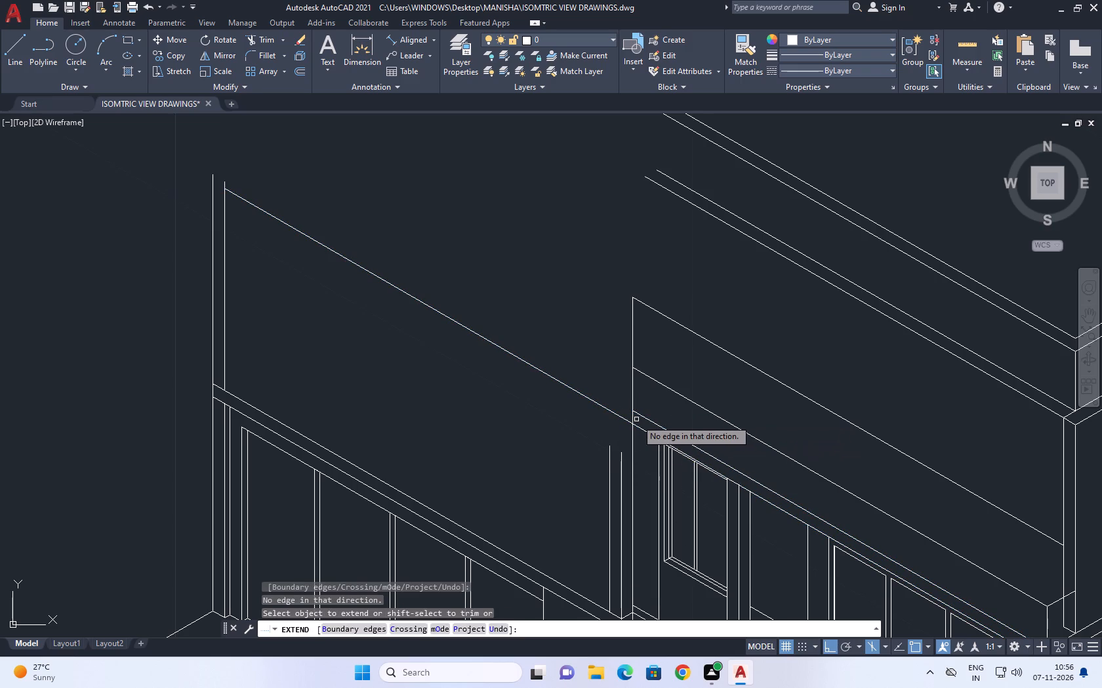
pyautogui.press('Escape')
# Fillet the upper 330° line above the upper-floor windows with the left wing's outer vertical into a sharp corner.
pyautogui.scroll(-1, 558, 379)
pyautogui.moveTo(400, 334); pyautogui.dragTo(430, 373, button='middle')
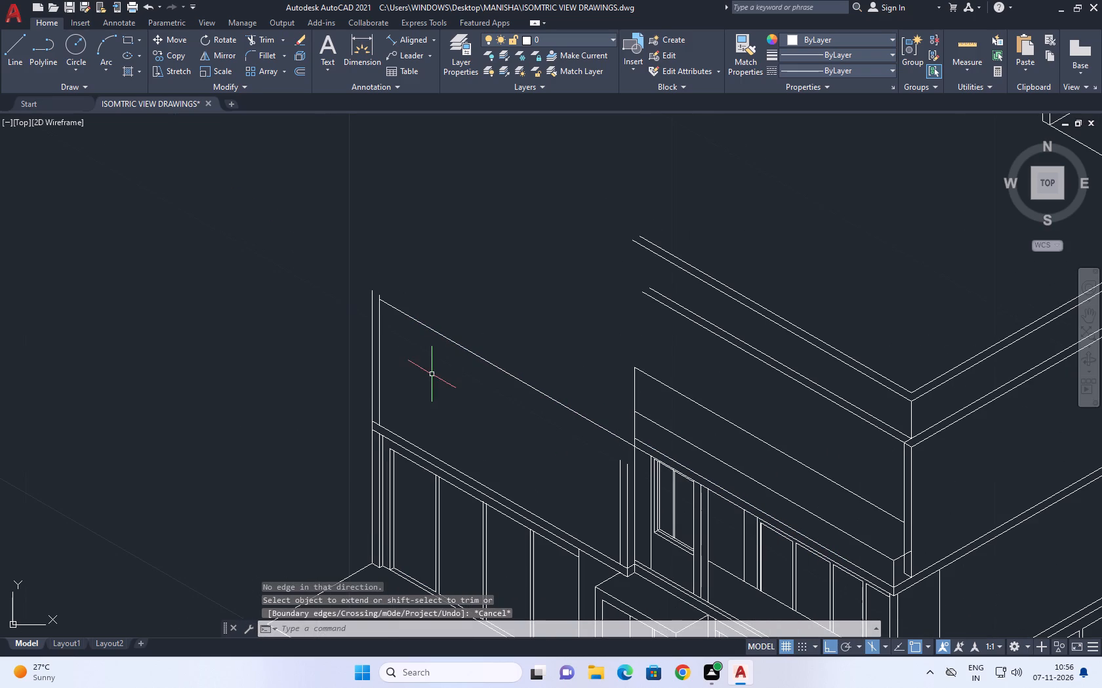
pyautogui.write('F')
pyautogui.press('space')
pyautogui.click(647, 444)
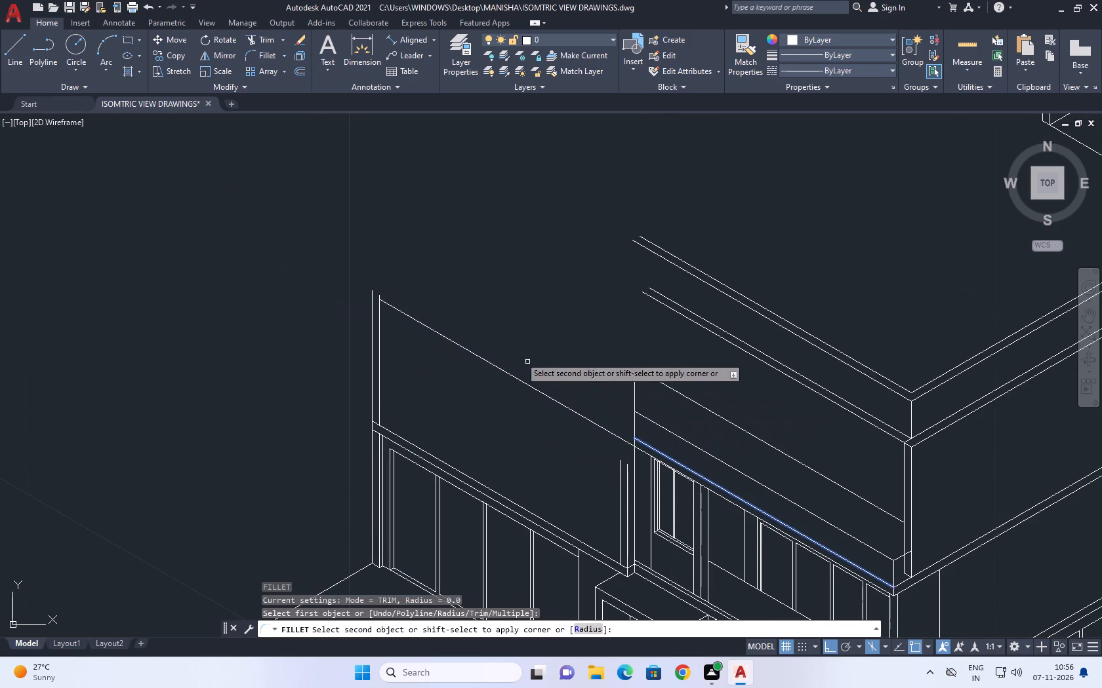
pyautogui.click(372, 303)
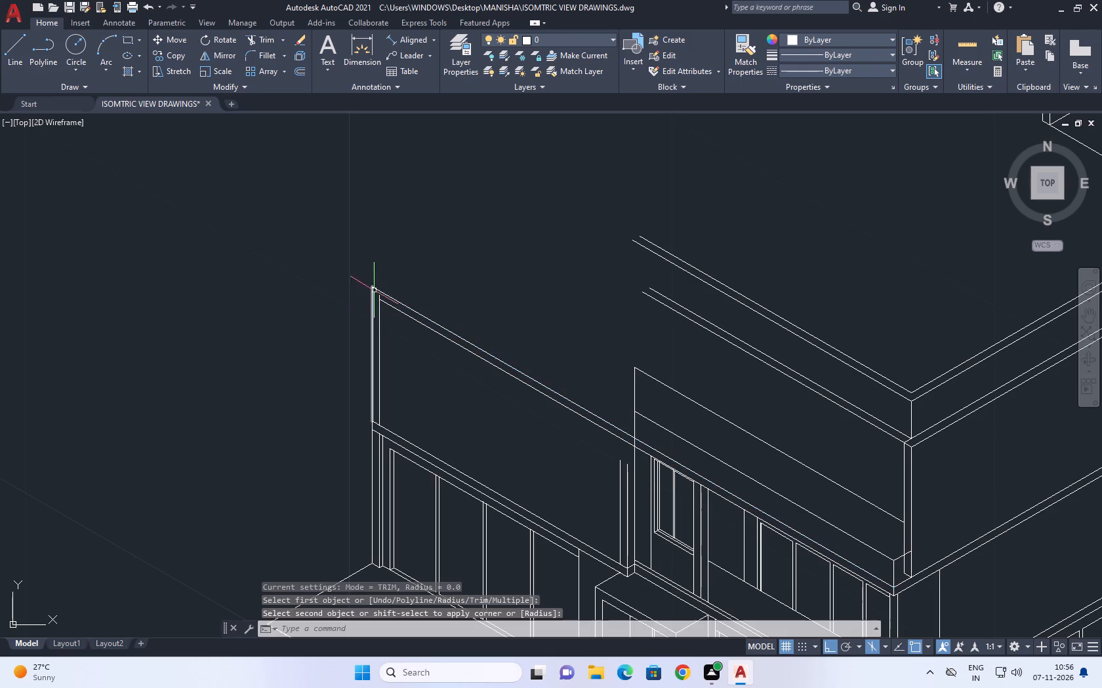
pyautogui.rightClick(452, 237)
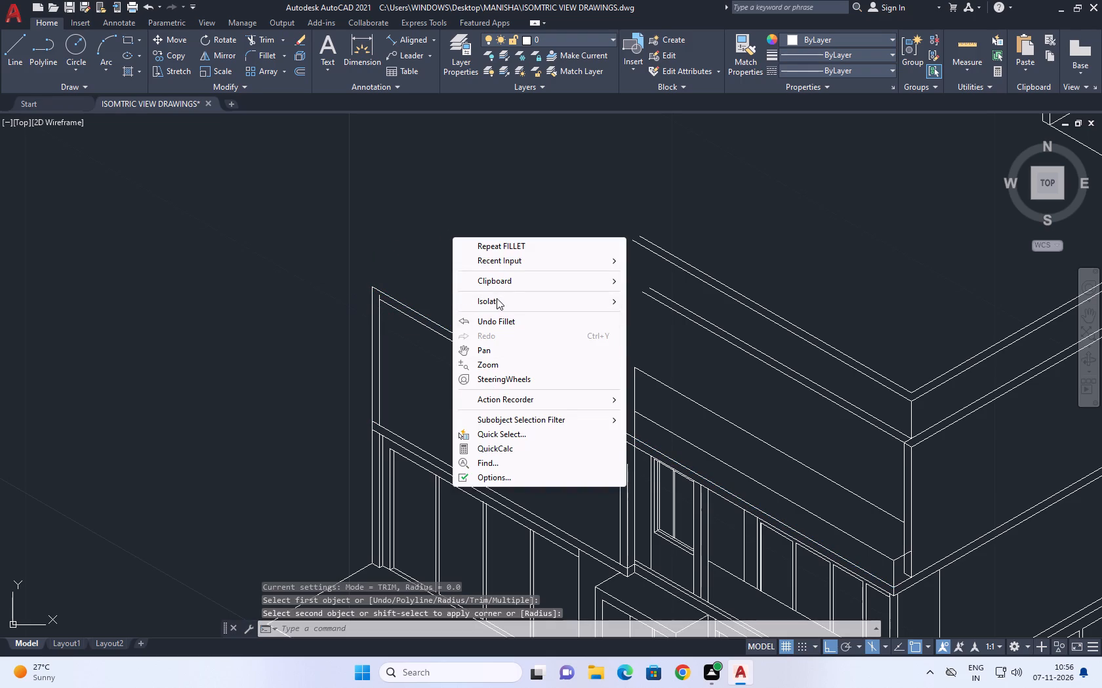
pyautogui.click(407, 248)
pyautogui.click(395, 261)
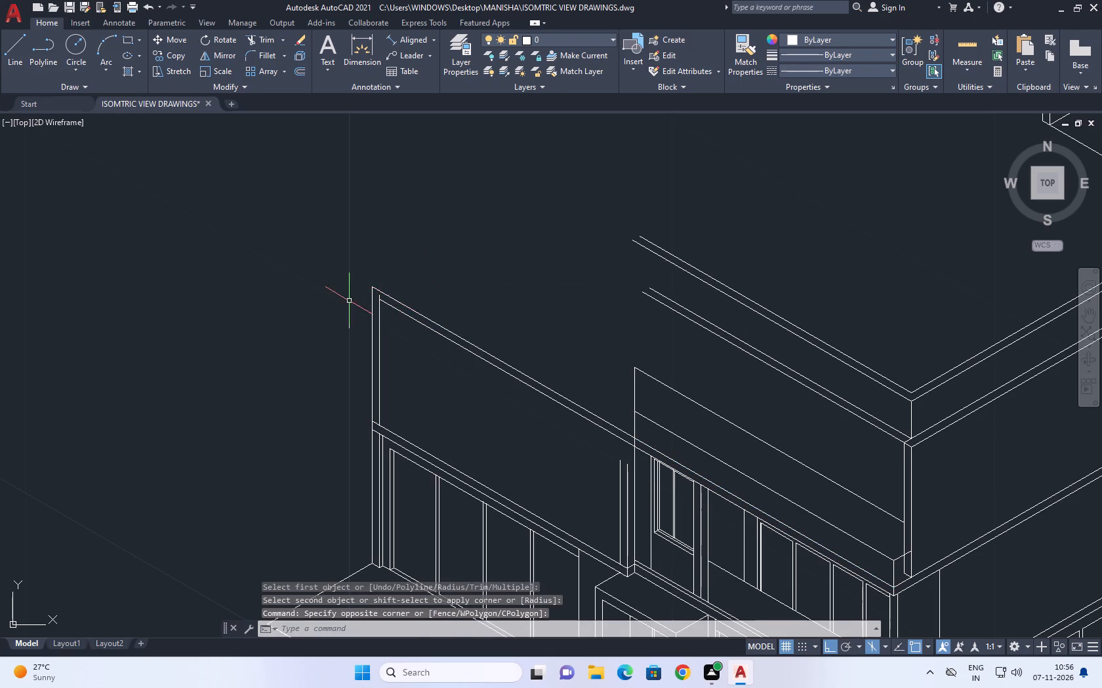
# Extend the lower 330° line from the inner vertical to the left wing's outer vertical.
pyautogui.scroll(3, 348, 301)
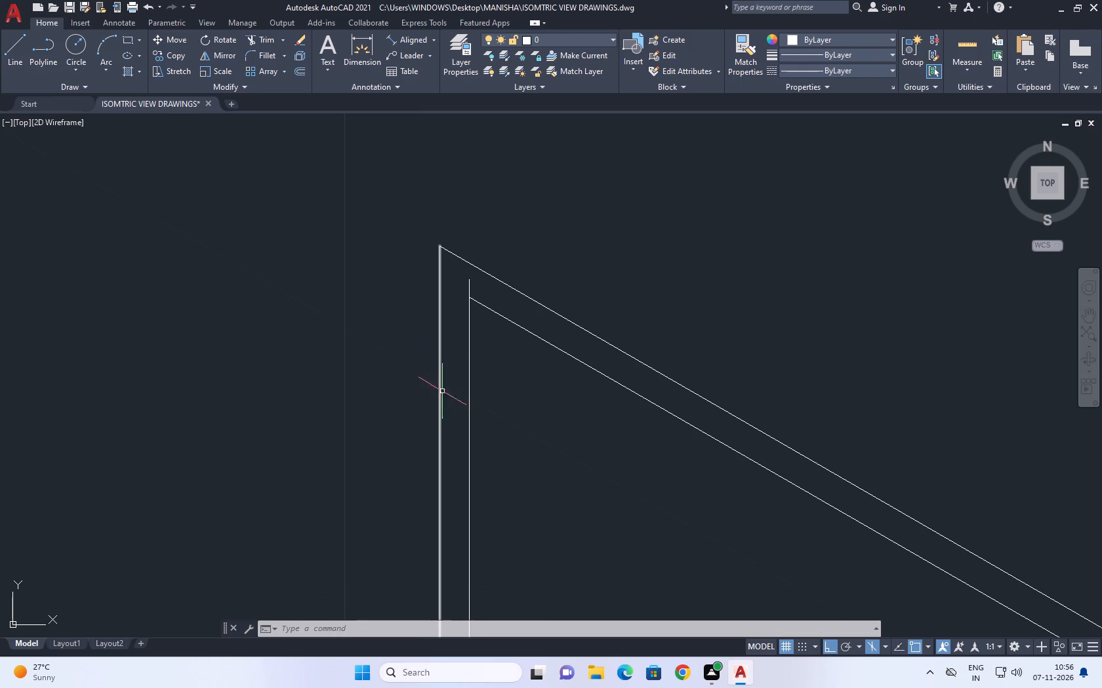
pyautogui.press('e')
pyautogui.press('x')
pyautogui.press('space')
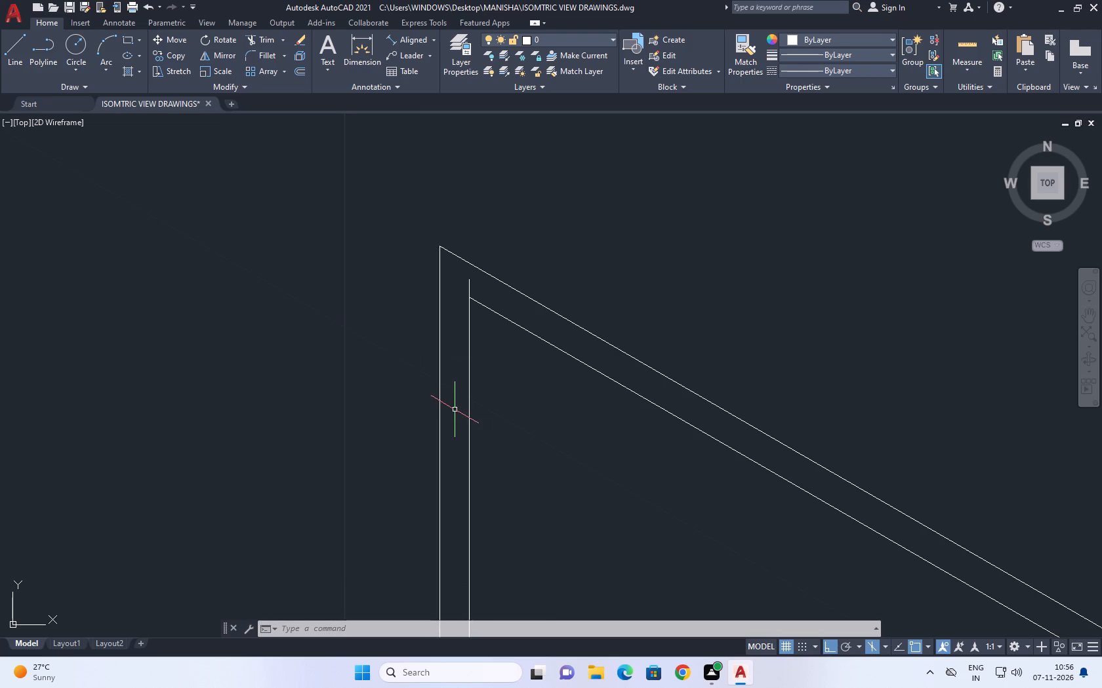
pyautogui.click(506, 318)
pyautogui.press('space')
# Trim the inner vertical's end that sticks up above the lower 330° line at the left wing's top corner.
pyautogui.scroll(-1, 493, 364)
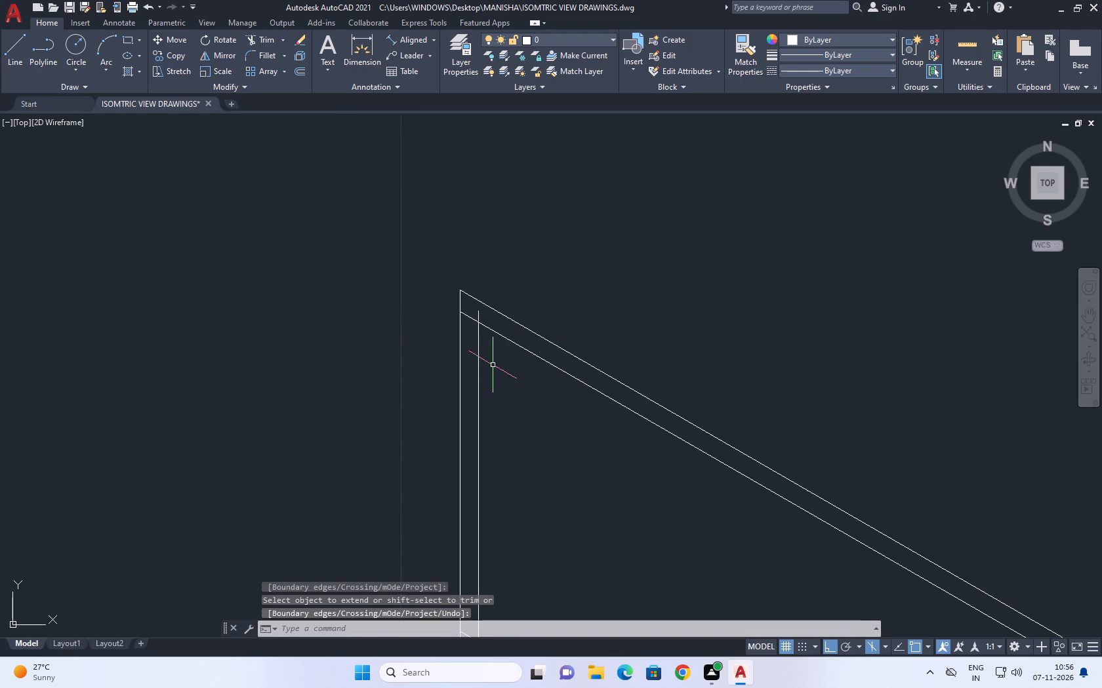
pyautogui.moveTo(520, 303); pyautogui.dragTo(512, 394, button='middle')
pyautogui.press('t')
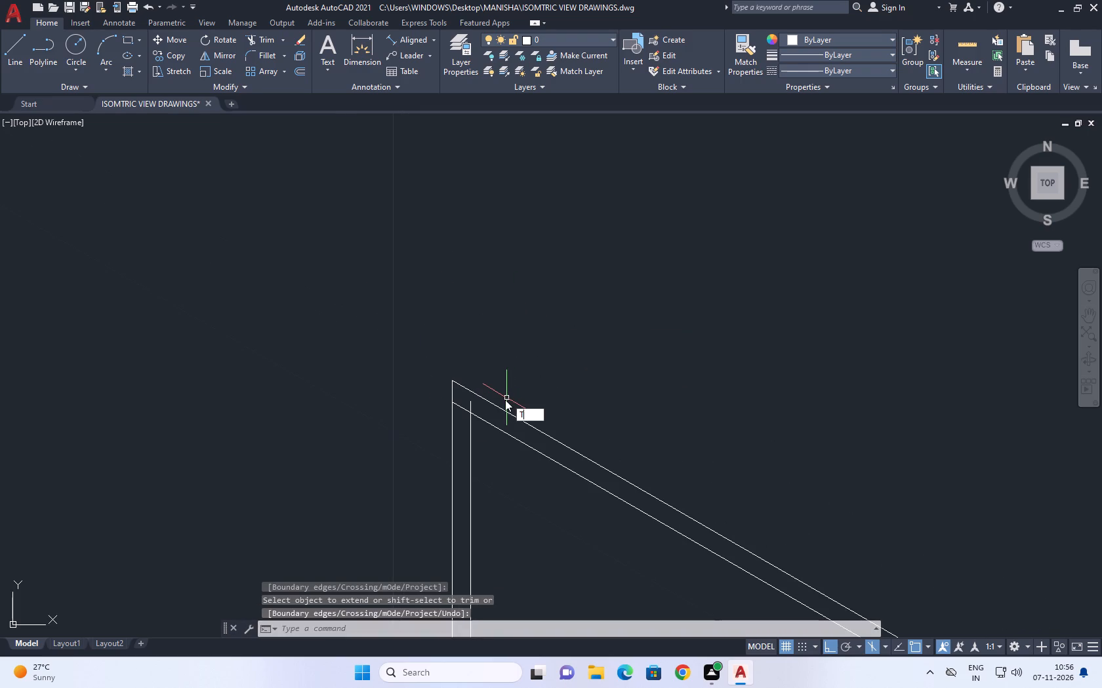
pyautogui.press('r')
pyautogui.press('space')
pyautogui.click(472, 402)
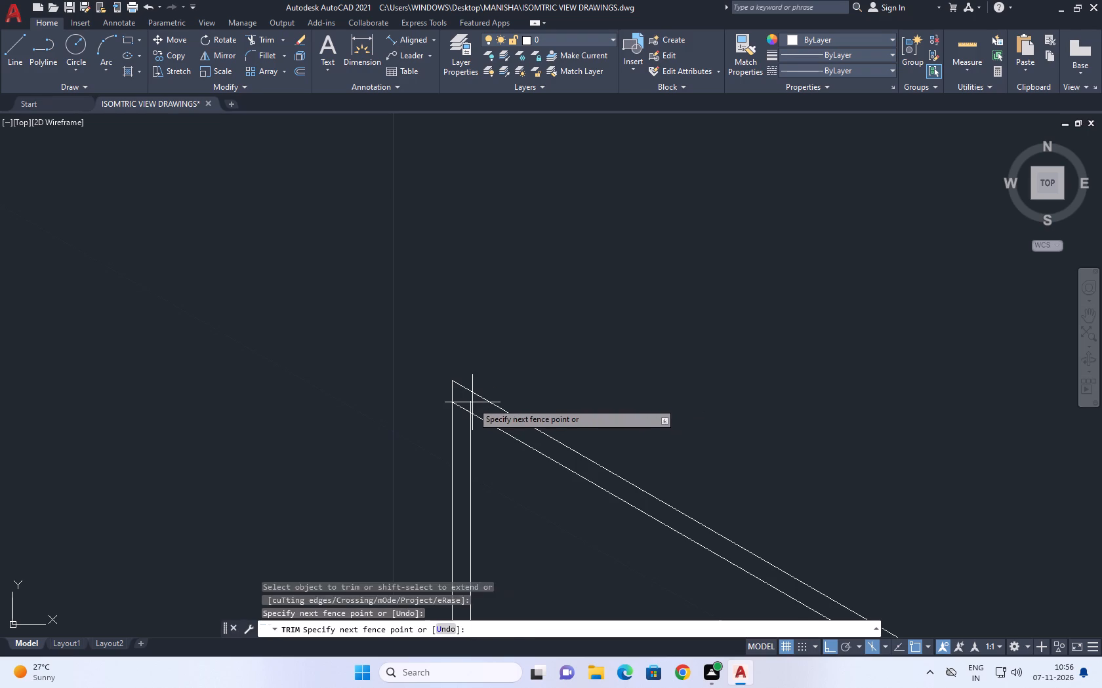
pyautogui.click(468, 406)
pyautogui.press('space')
# Draw a line running back at 30° from the left wing's top outer corner as its roof edge.
pyautogui.scroll(-2, 569, 392)
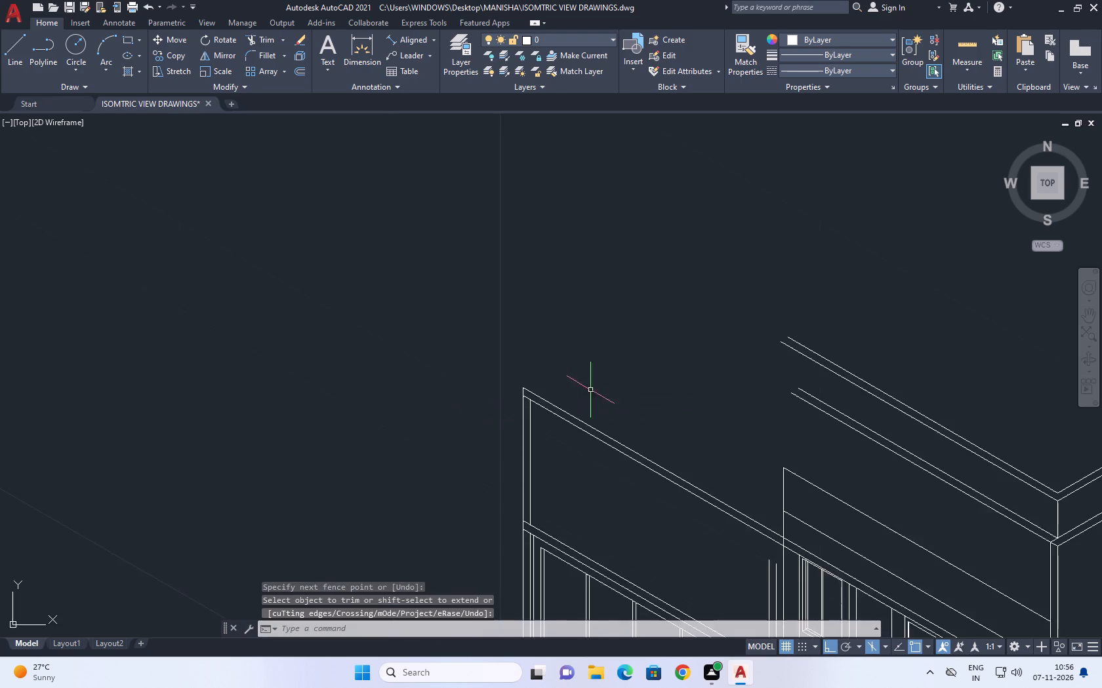
pyautogui.moveTo(582, 394); pyautogui.dragTo(506, 426, button='middle')
pyautogui.write('L')
pyautogui.press('space')
pyautogui.moveTo(543, 381); pyautogui.dragTo(507, 444, button='middle')
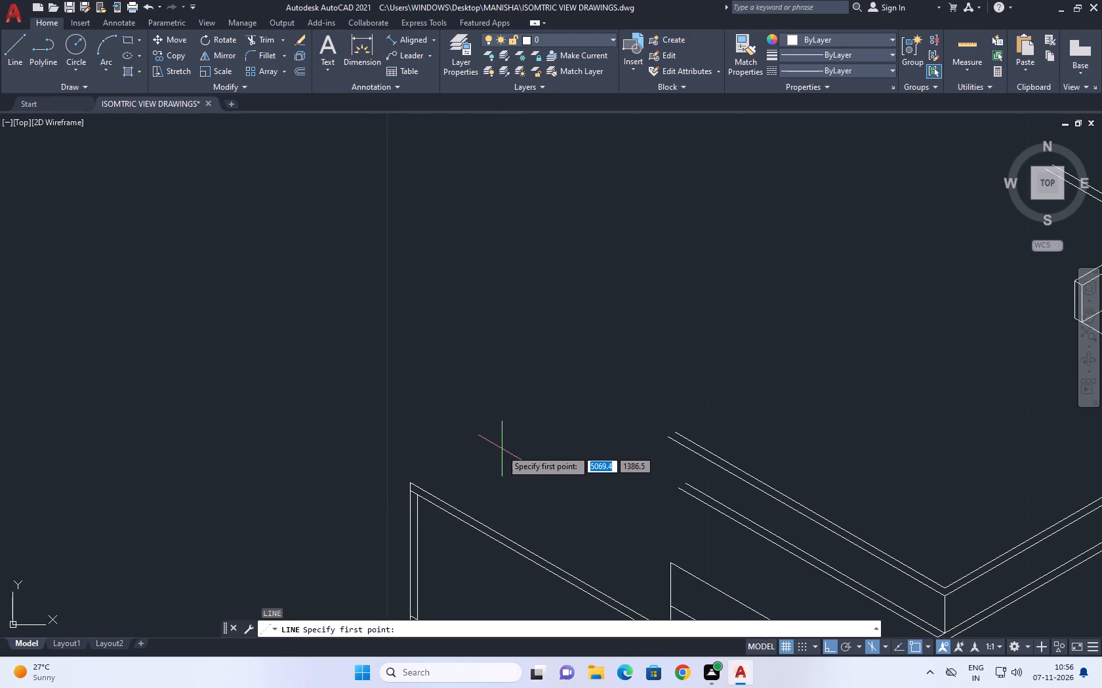
pyautogui.click(411, 484)
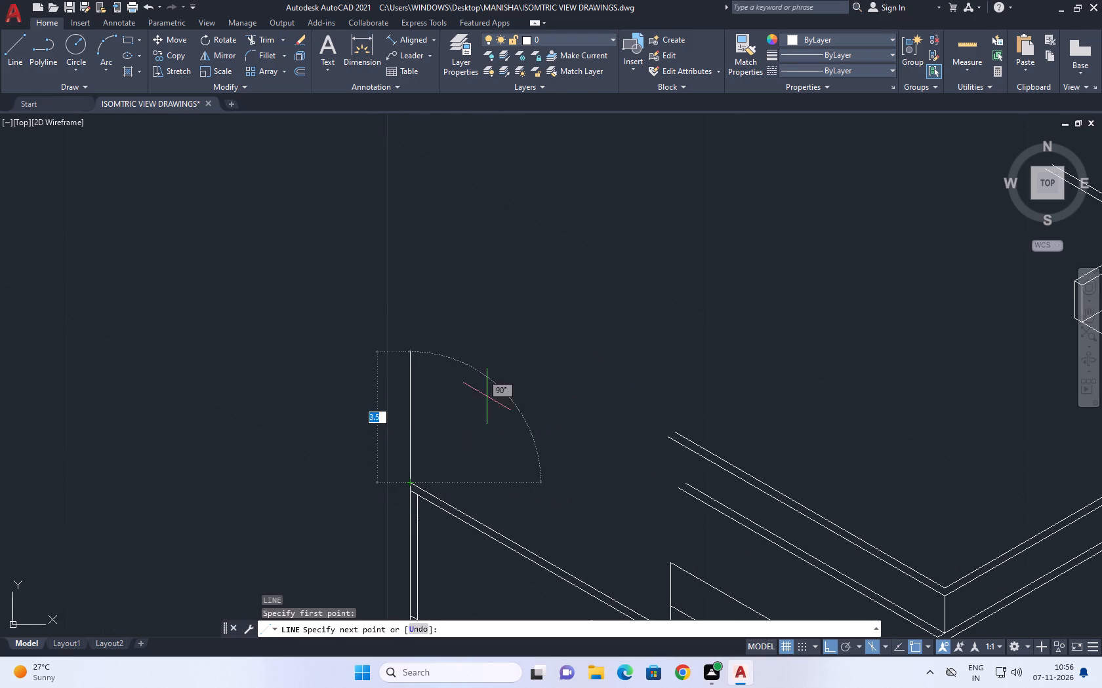
pyautogui.press('F5')
pyautogui.click(623, 303)
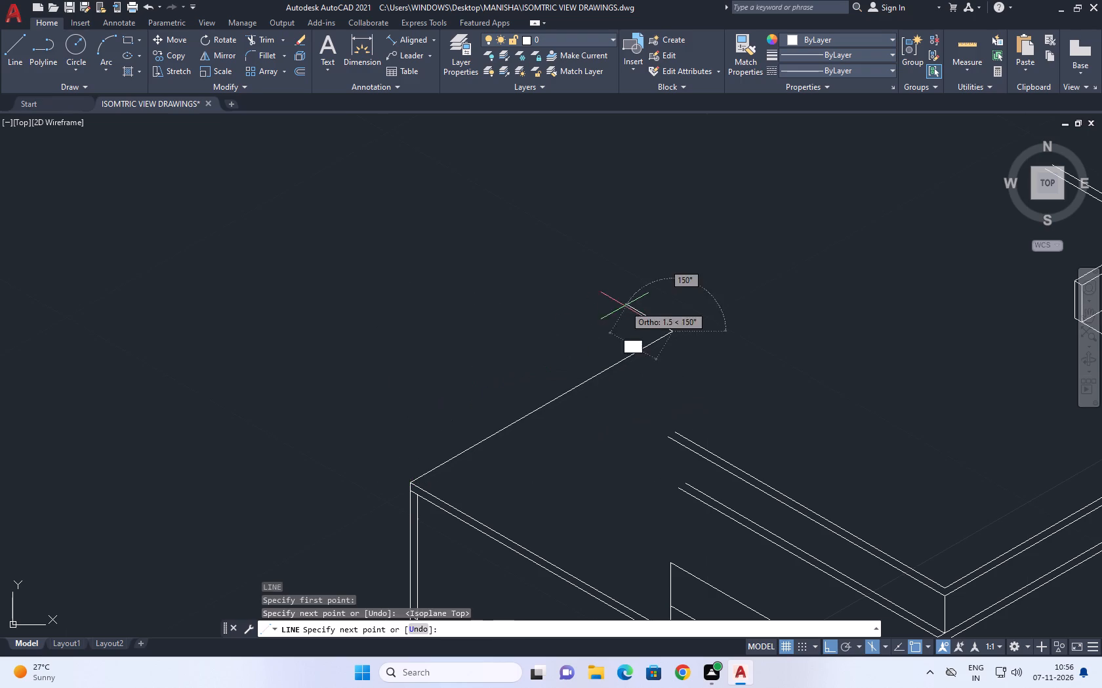
pyautogui.press('space')
pyautogui.scroll(-2, 479, 297)
pyautogui.moveTo(565, 364); pyautogui.dragTo(591, 389, button='middle')
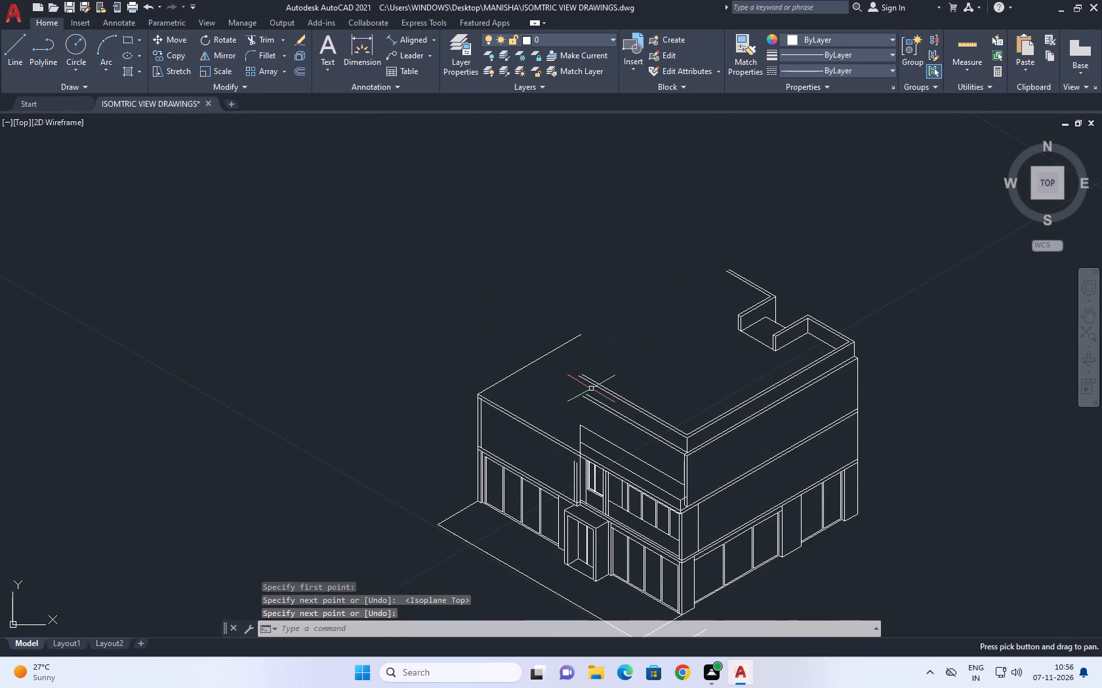
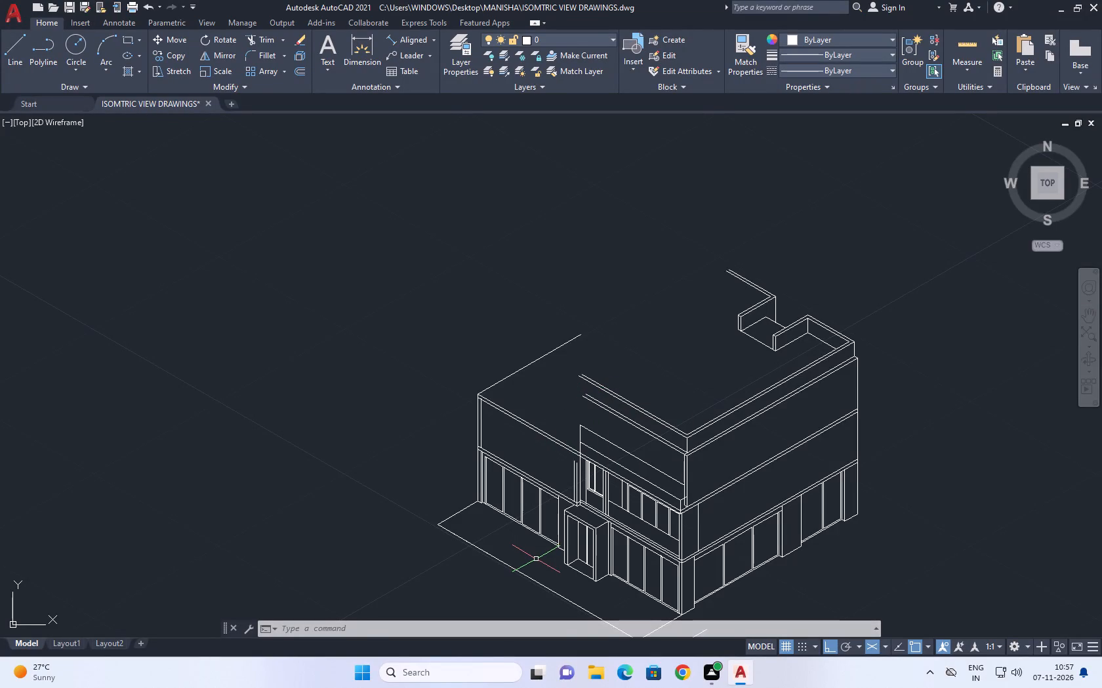
# Copy the left wing's upper floor-band line 0.1 back along the 30° direction.
pyautogui.scroll(2, 594, 491)
pyautogui.scroll(1, 520, 510)
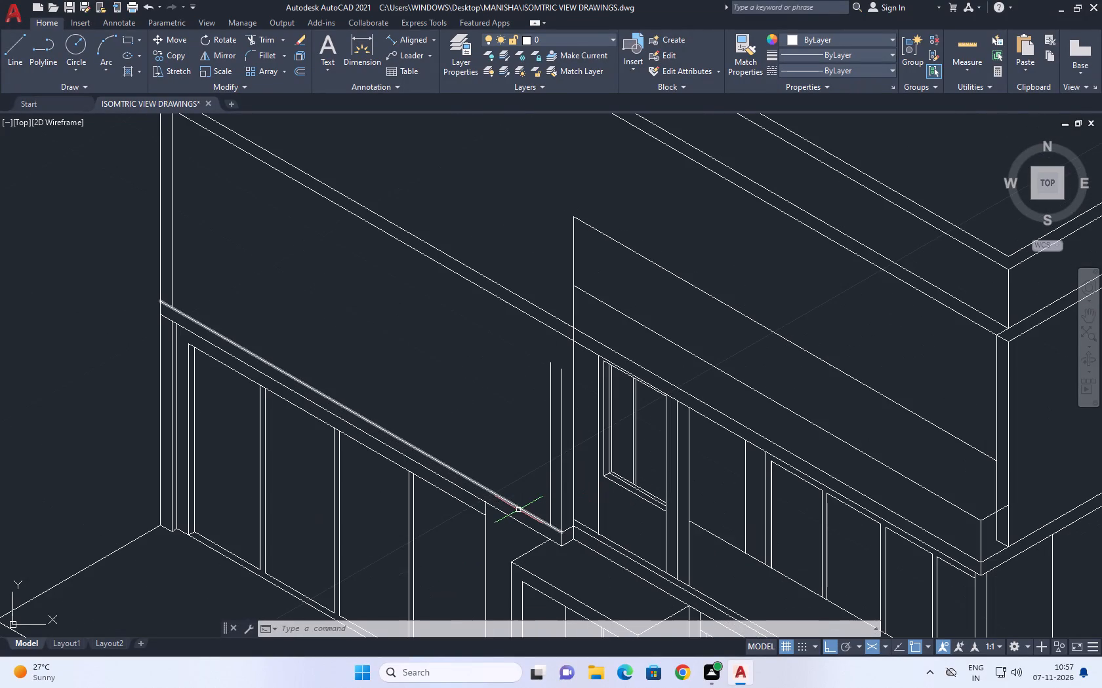
pyautogui.moveTo(518, 510); pyautogui.dragTo(543, 511, button='middle')
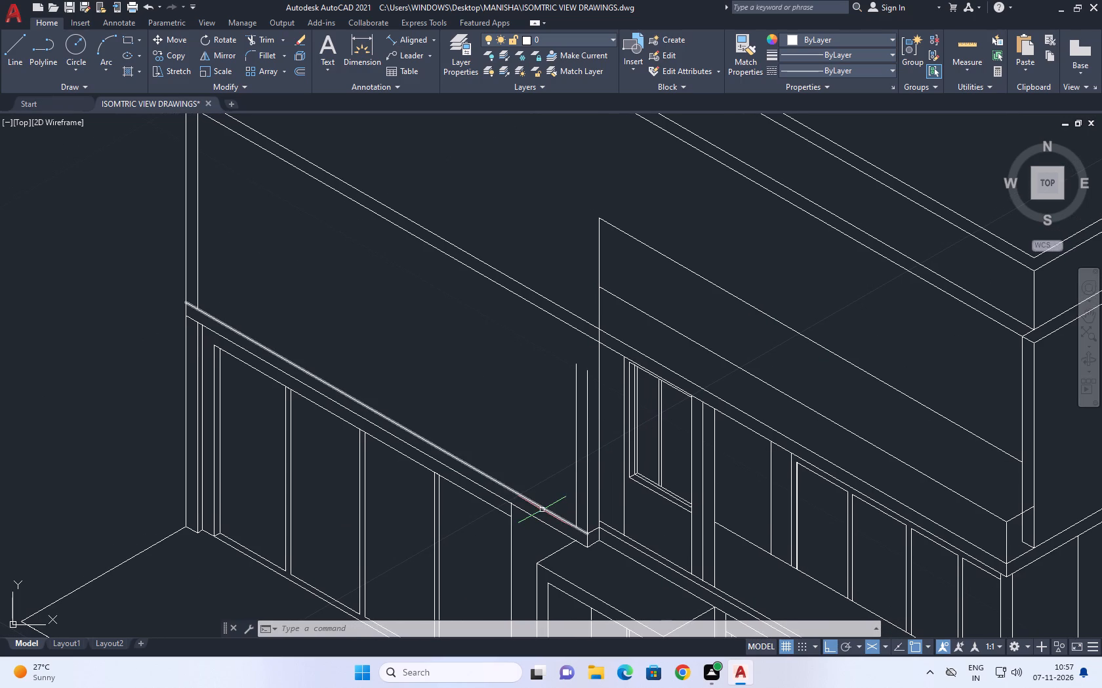
pyautogui.click(542, 509)
pyautogui.moveTo(560, 514); pyautogui.dragTo(569, 555, button='middle')
pyautogui.press('c')
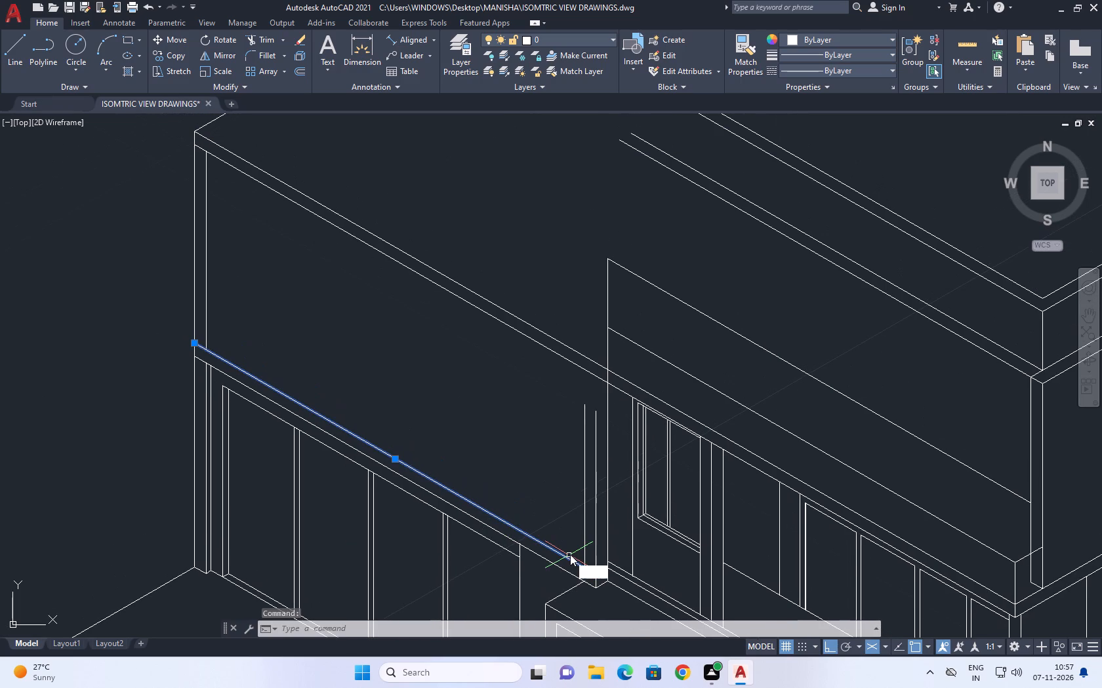
pyautogui.press('o')
pyautogui.press('space')
pyautogui.scroll(2, 573, 555)
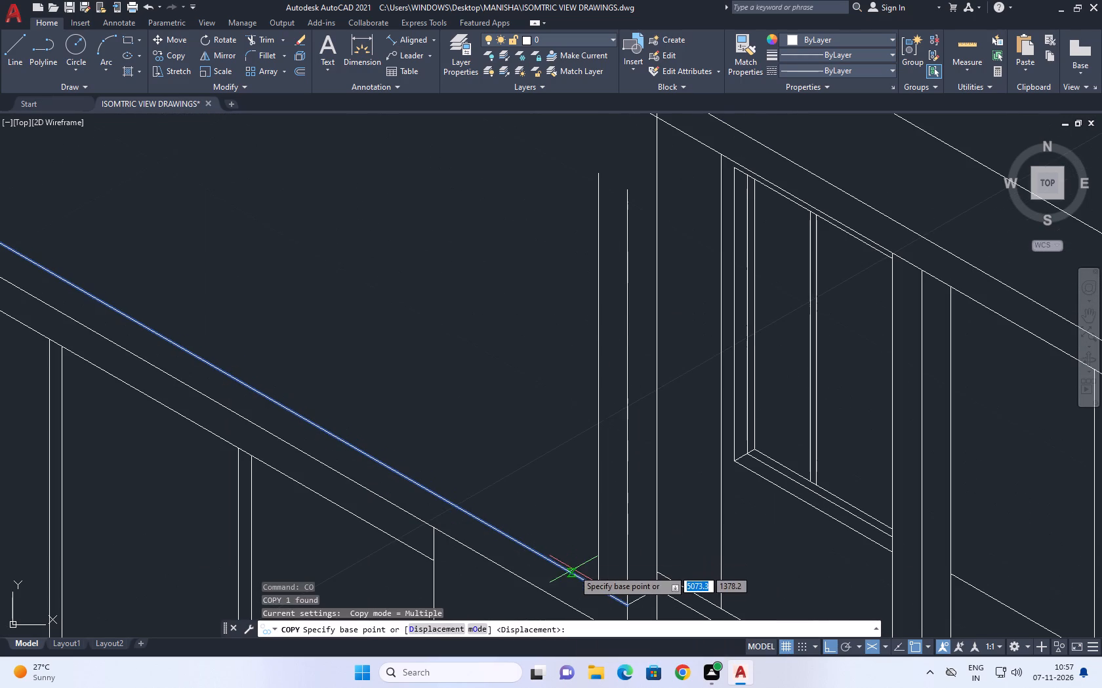
pyautogui.click(575, 569)
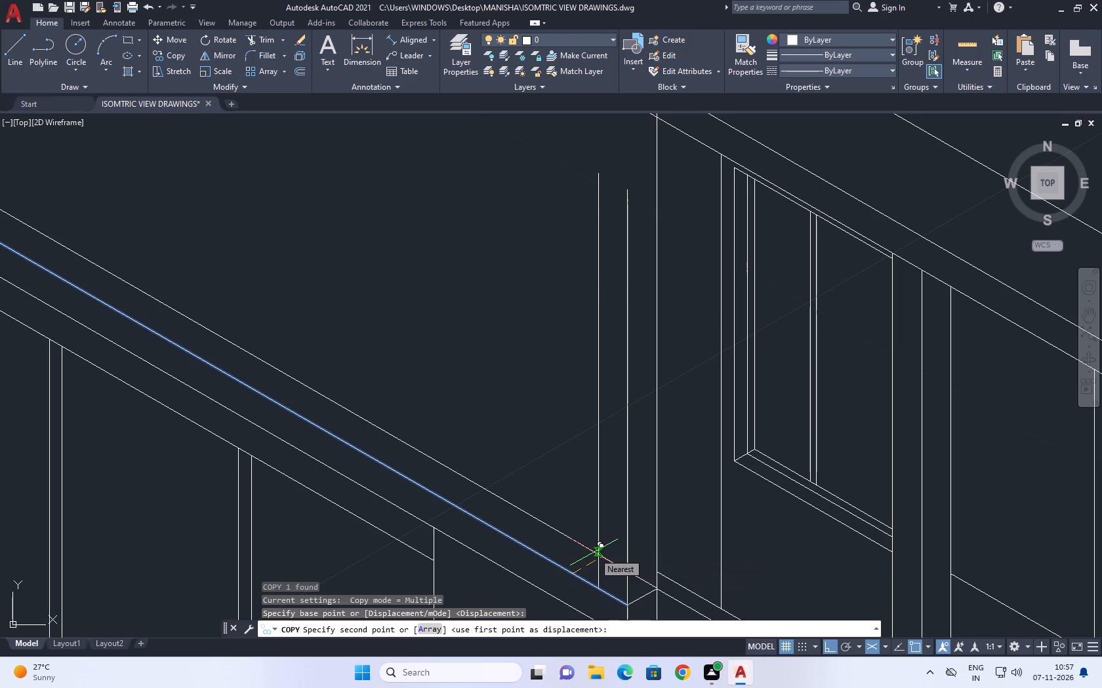
pyautogui.write('0.')
pyautogui.press('1')
pyautogui.press('Return')
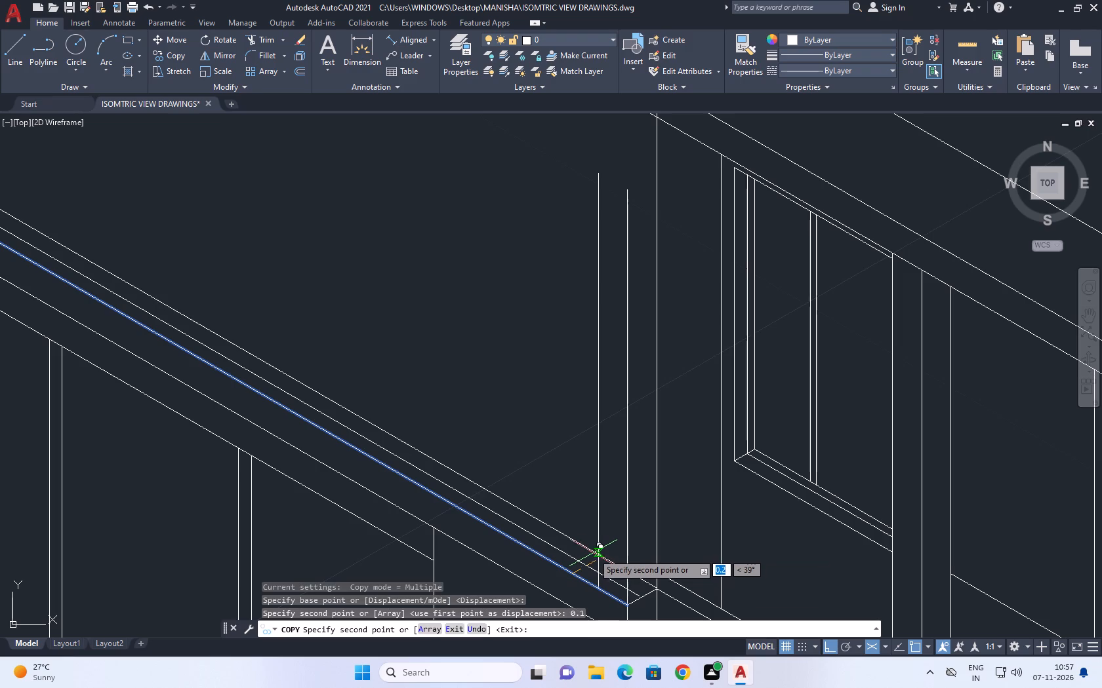
pyautogui.press('space')
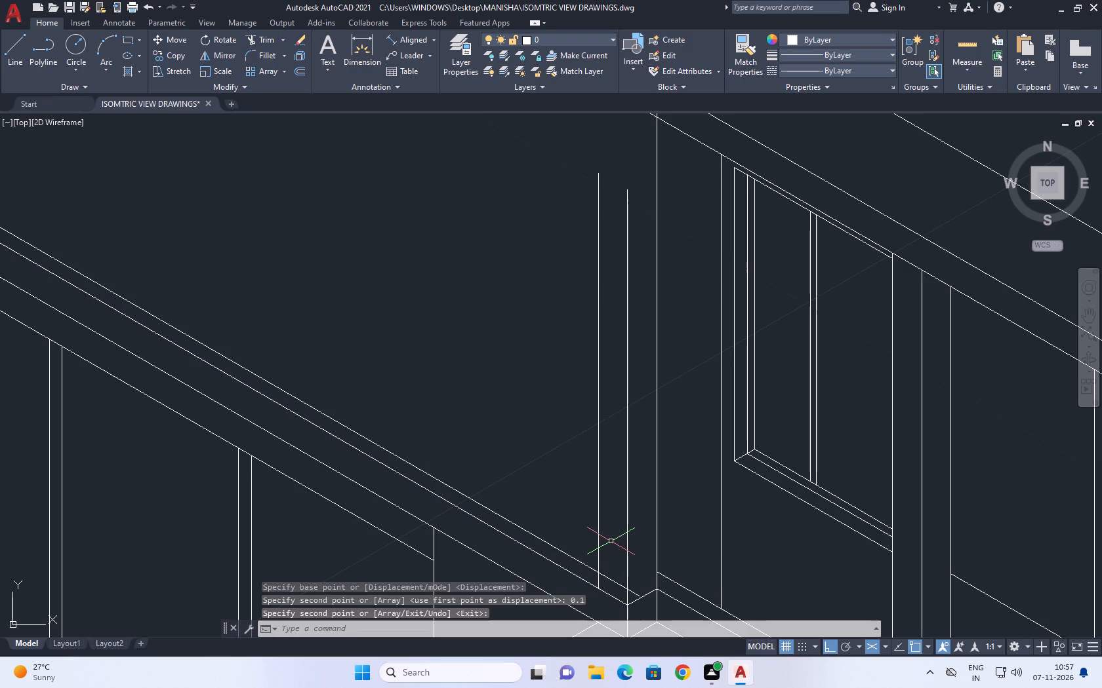
# Trim the copied line's overhanging ends back to the inner verticals at both ends of the left wing's upper-storey wall.
pyautogui.write('TR')
pyautogui.press('space')
pyautogui.click(611, 579)
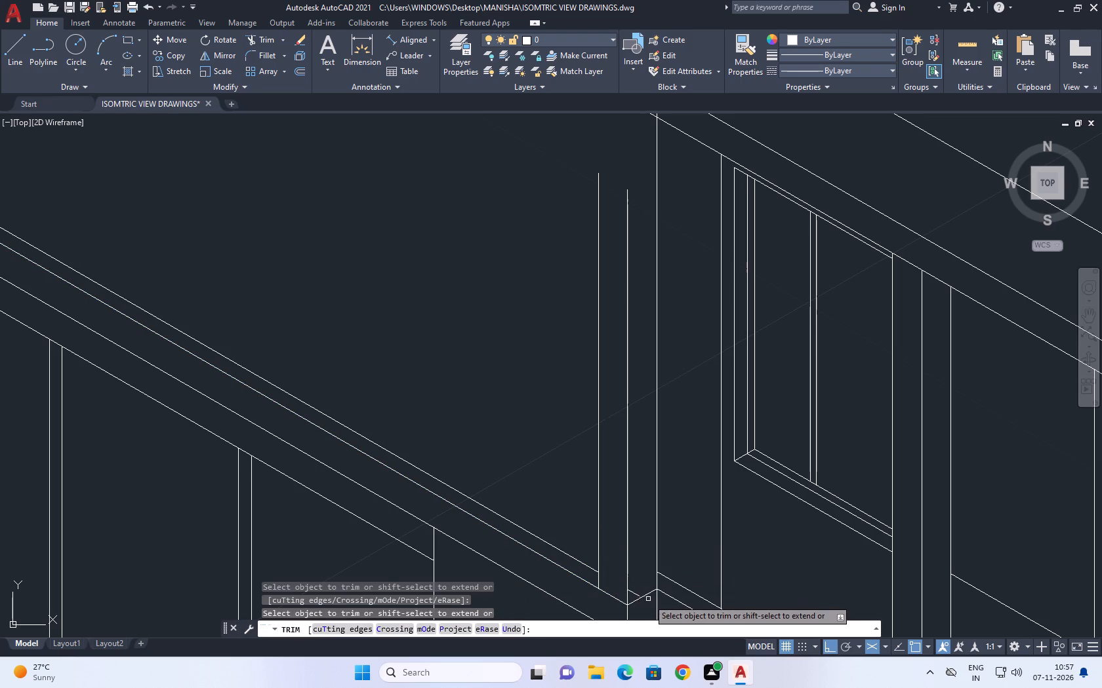
pyautogui.click(636, 594)
pyautogui.scroll(-1, 642, 504)
pyautogui.moveTo(209, 368); pyautogui.dragTo(340, 400, button='middle')
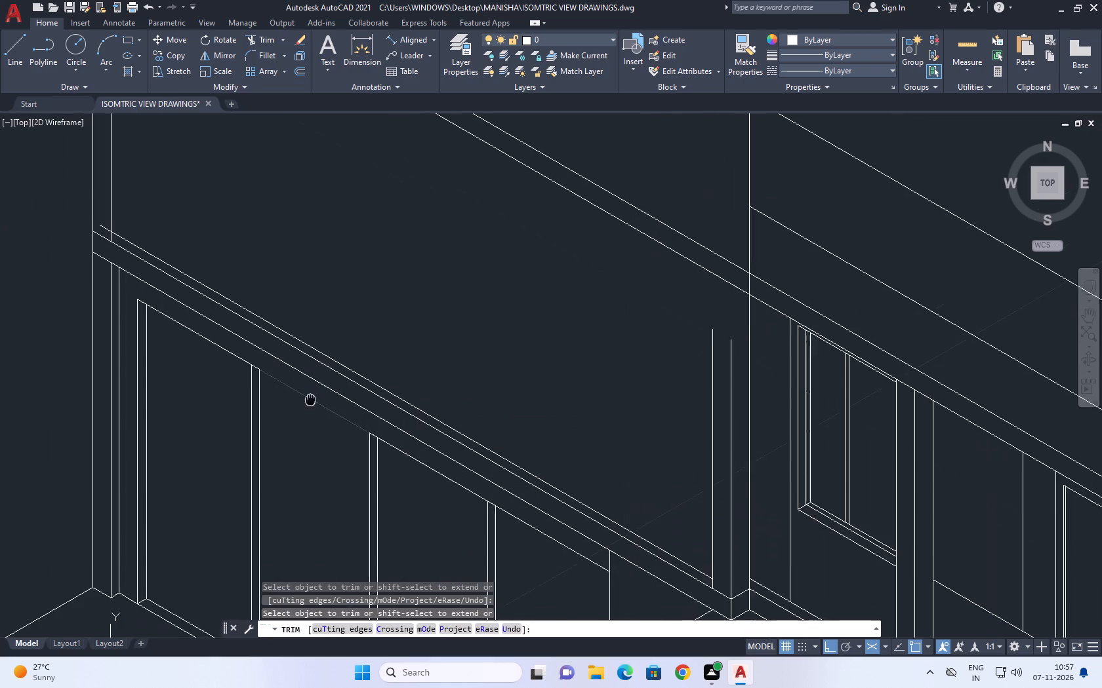
pyautogui.click(141, 229)
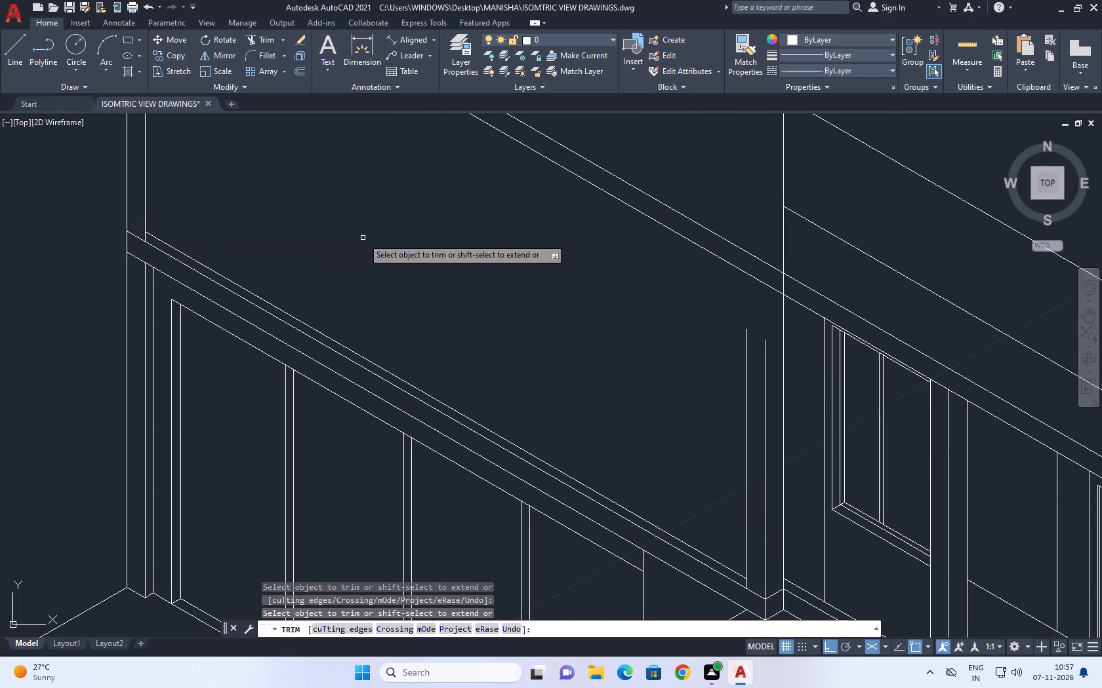
pyautogui.press('space')
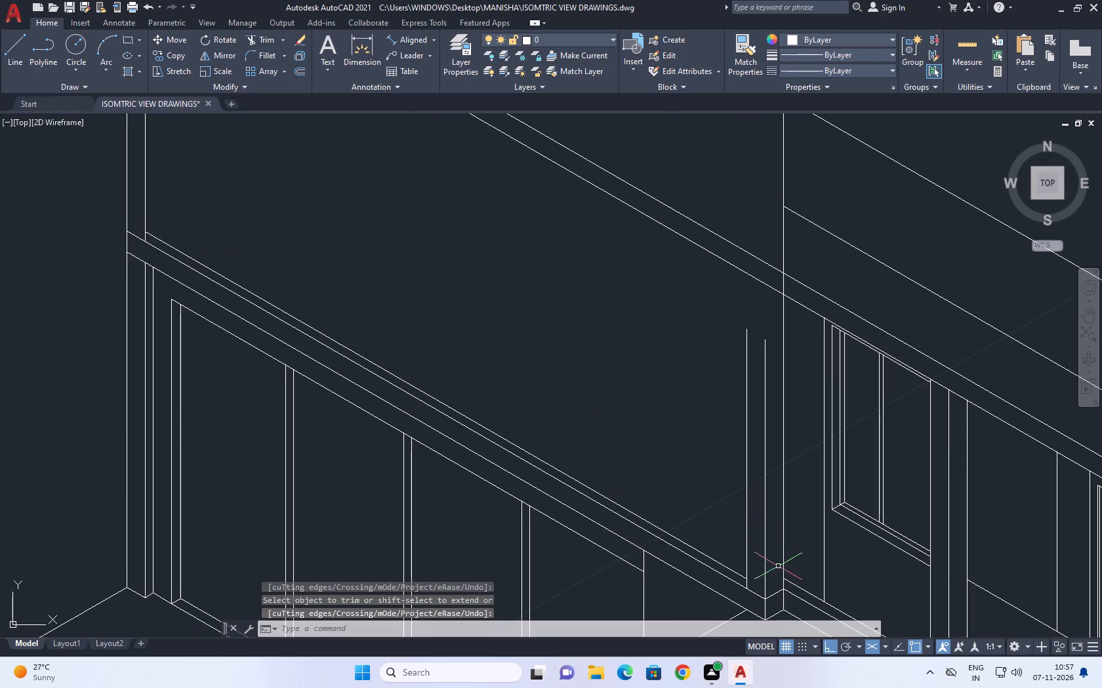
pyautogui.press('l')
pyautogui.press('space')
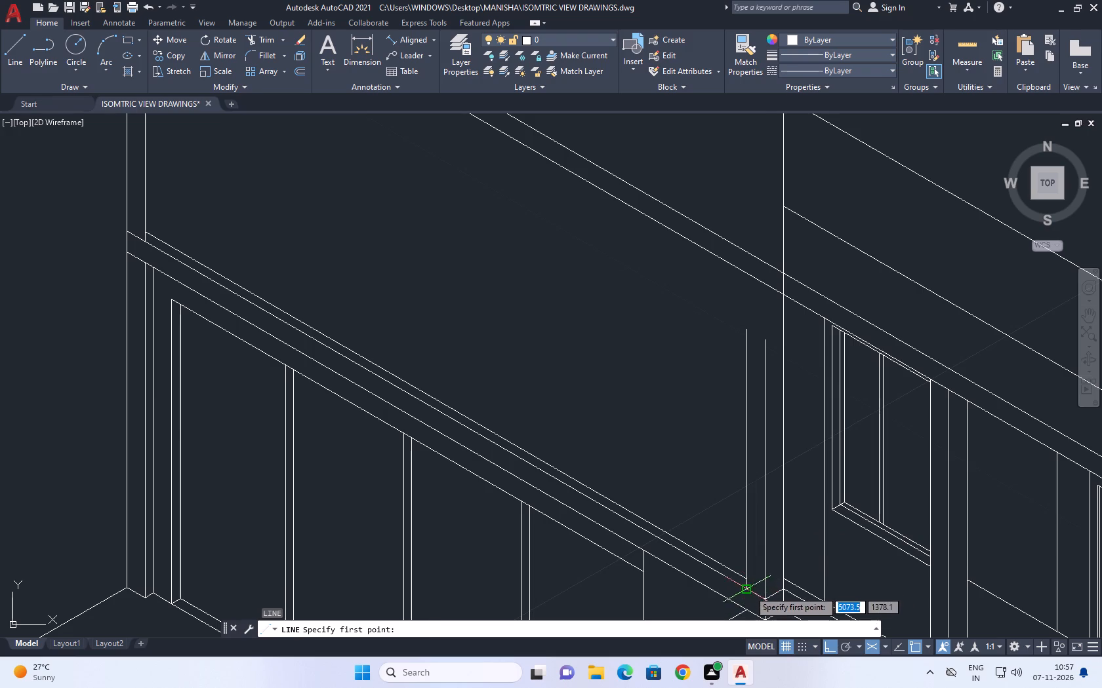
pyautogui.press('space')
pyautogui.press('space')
# Copy the trimmed base line of the left wing's upper-storey wall 1 unit vertically upward.
pyautogui.click(739, 574)
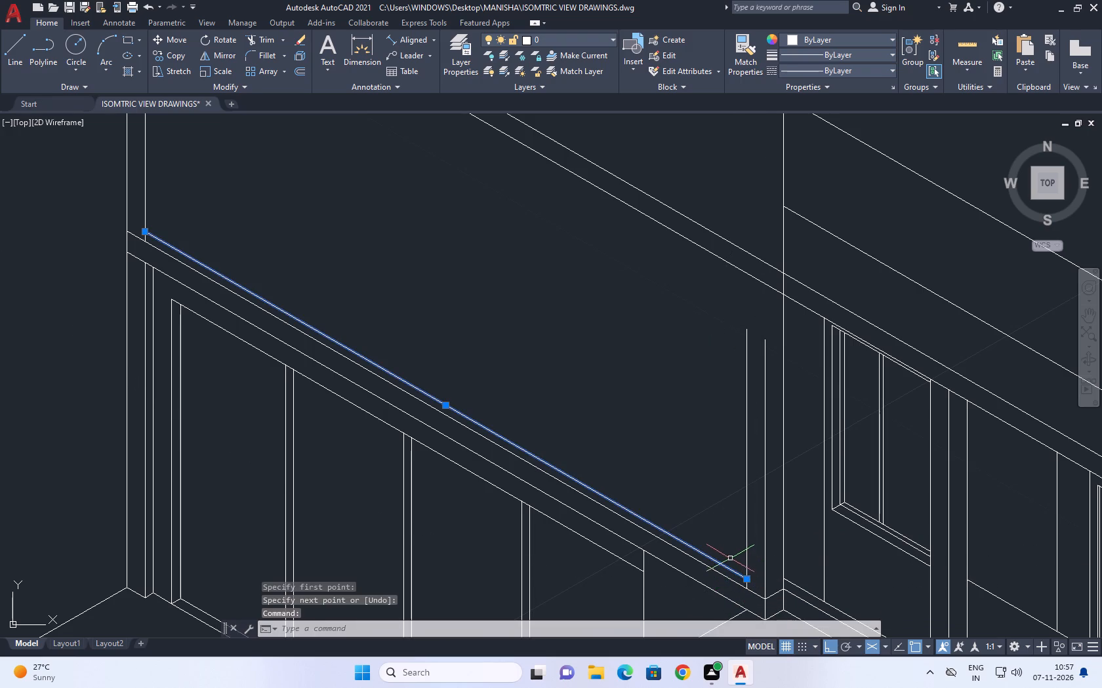
pyautogui.press('c')
pyautogui.press('o')
pyautogui.press('space')
pyautogui.click(727, 553)
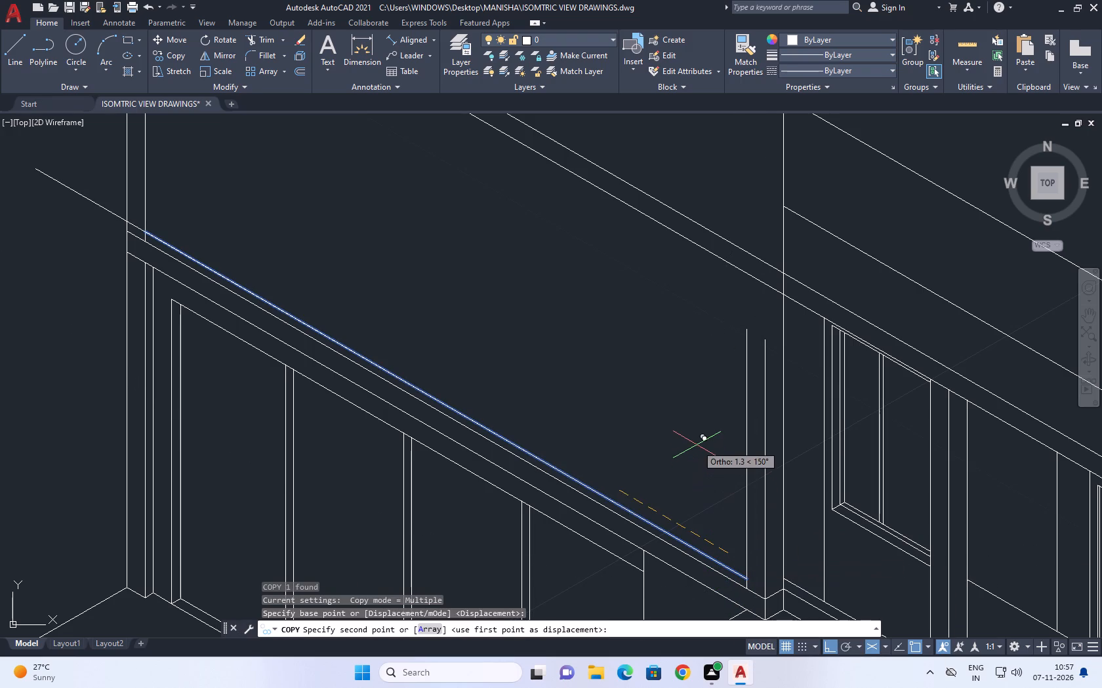
pyautogui.press('F5')
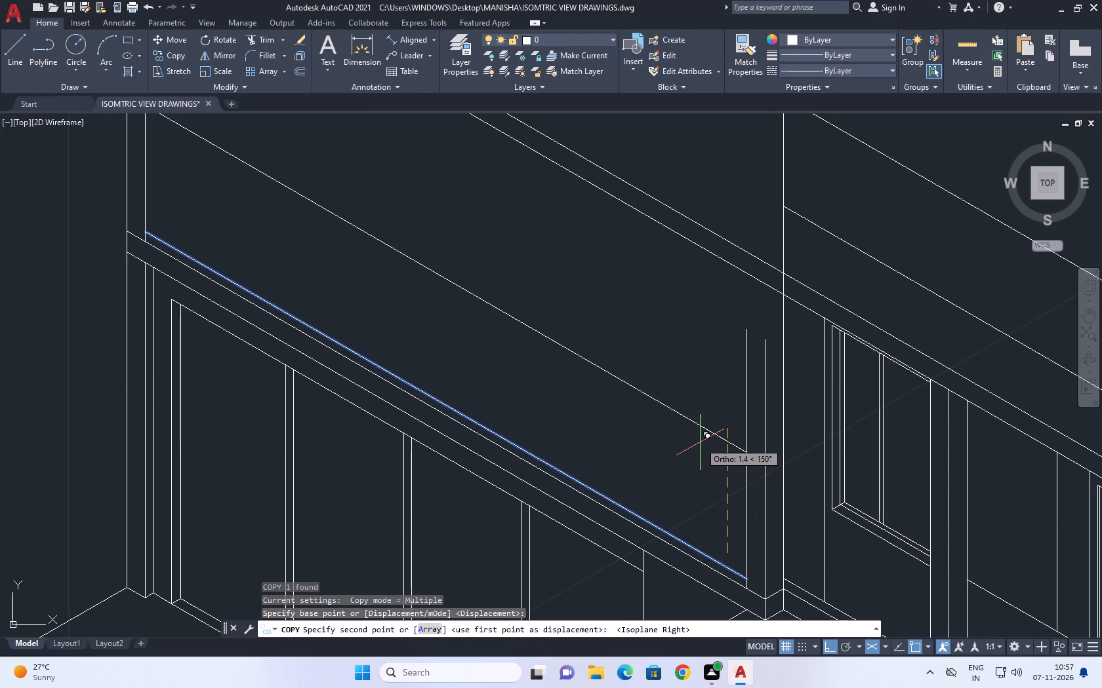
pyautogui.press('1')
pyautogui.press('Return')
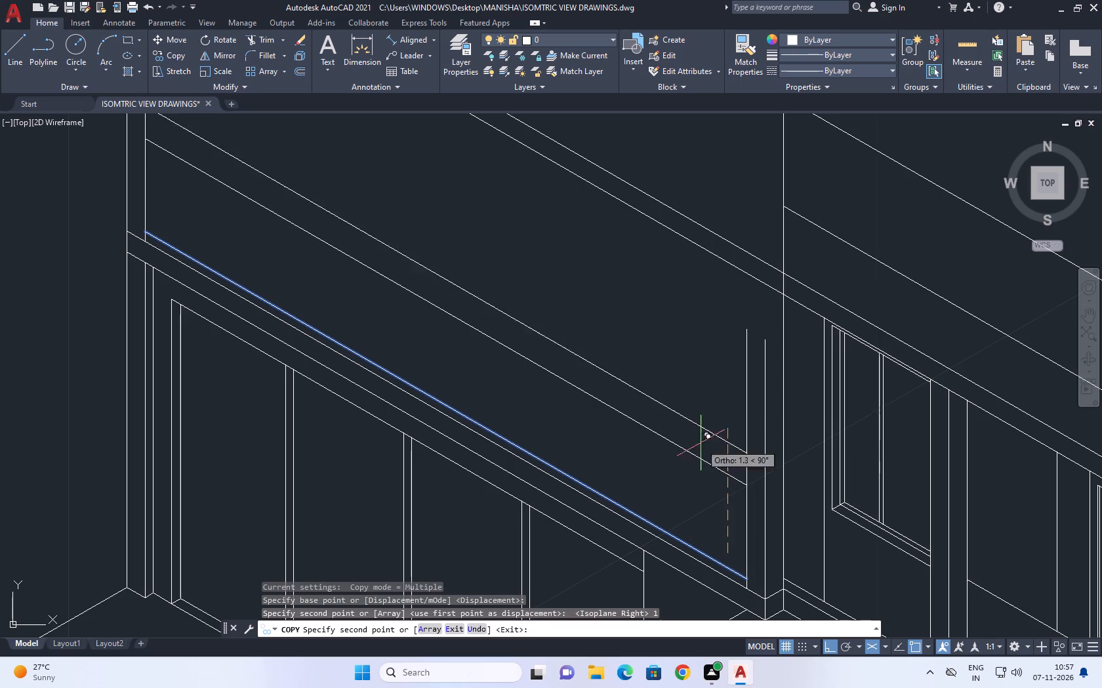
pyautogui.press('space')
# Extend the two short verticals beside the central block up to the lower line of the left wing's top band.
pyautogui.moveTo(617, 471); pyautogui.dragTo(653, 543, button='middle')
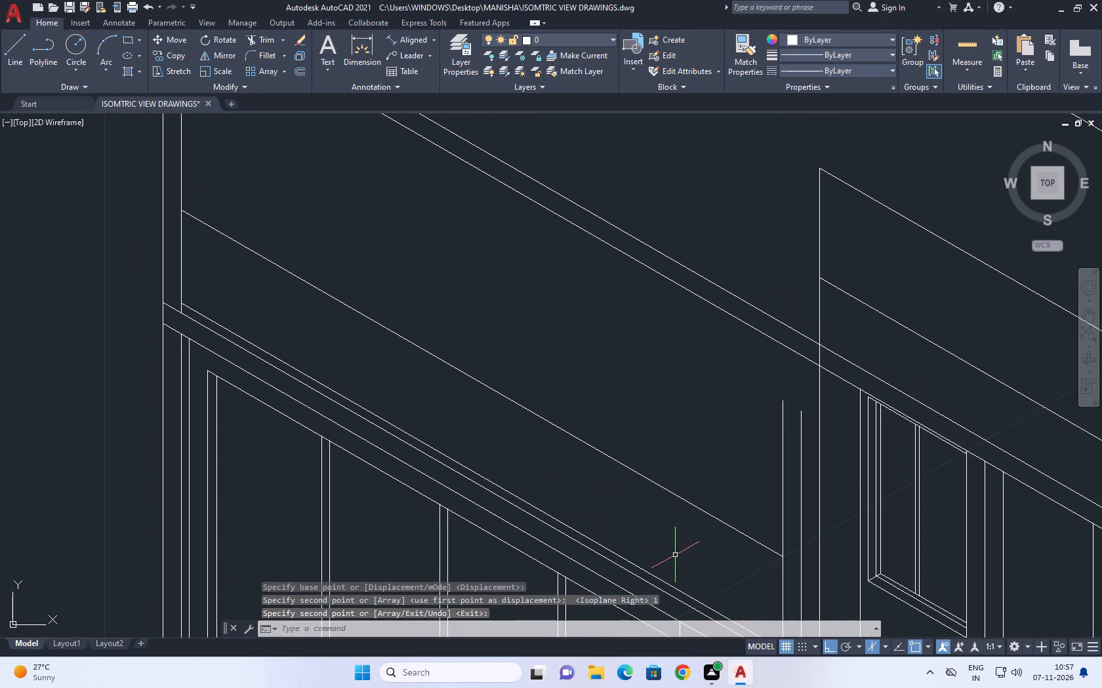
pyautogui.scroll(-1, 675, 555)
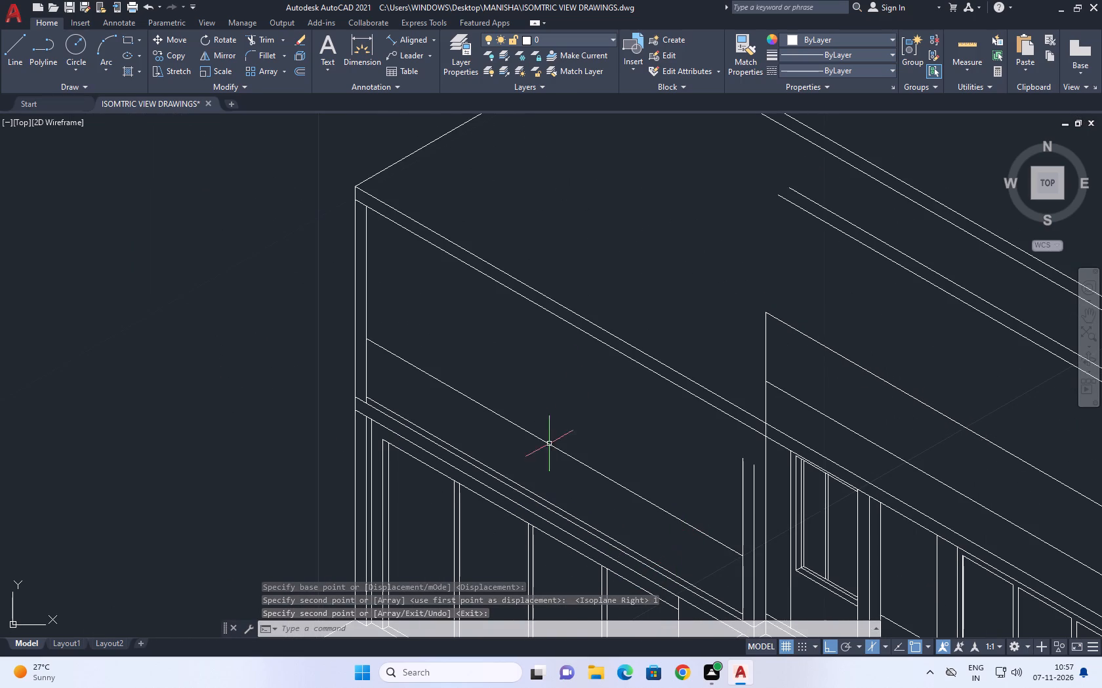
pyautogui.moveTo(674, 465); pyautogui.dragTo(700, 438, button='middle')
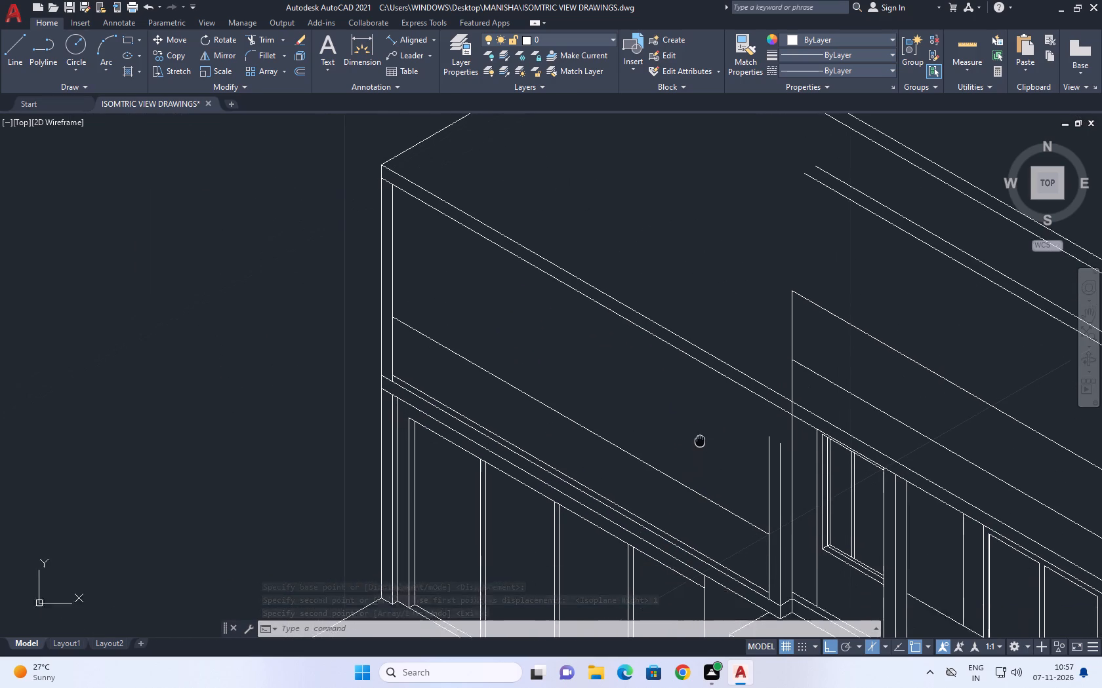
pyautogui.moveTo(700, 438); pyautogui.dragTo(698, 424, button='middle')
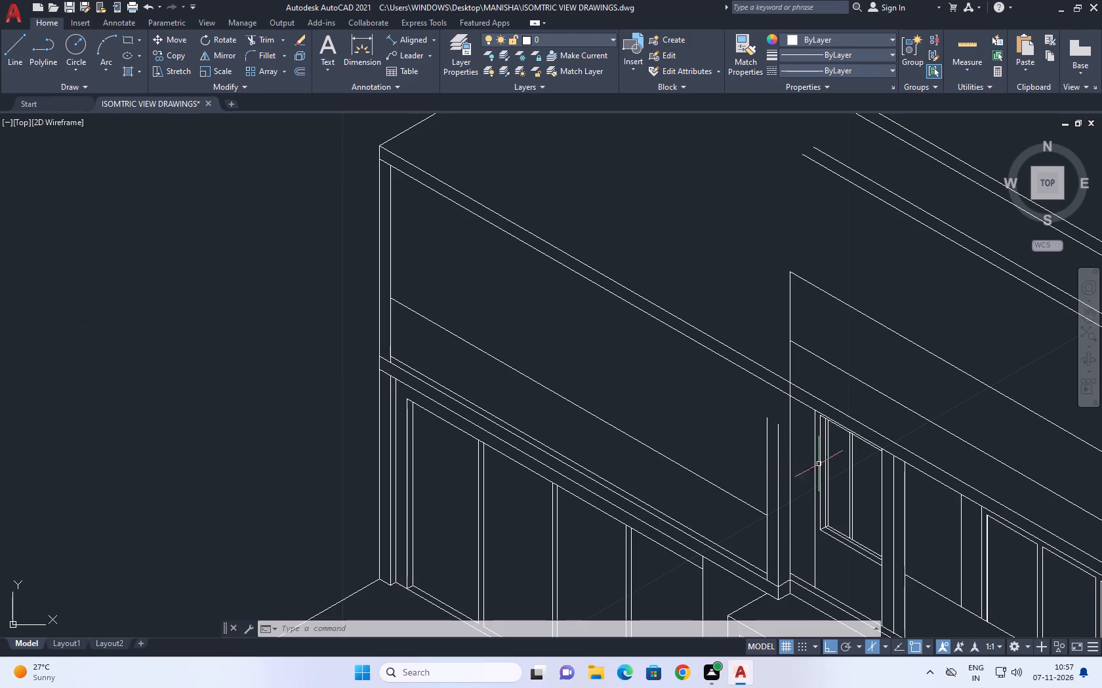
pyautogui.press('e')
pyautogui.press('x')
pyautogui.press('space')
pyautogui.click(762, 438)
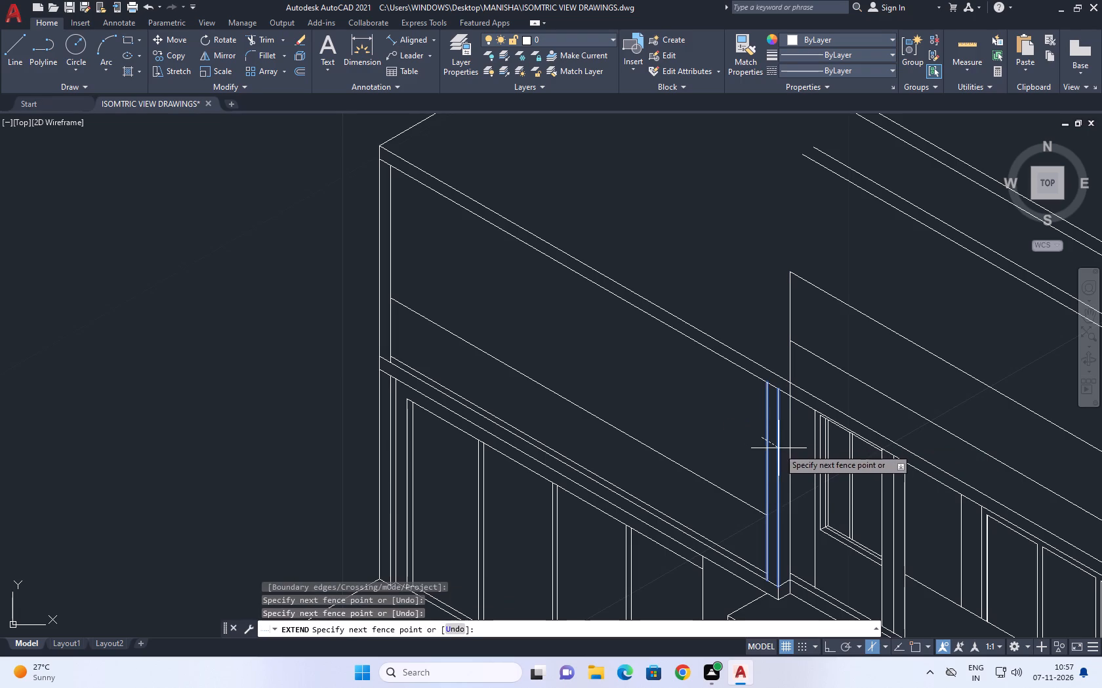
pyautogui.click(782, 447)
pyautogui.rightClick(701, 406)
pyautogui.click(741, 429)
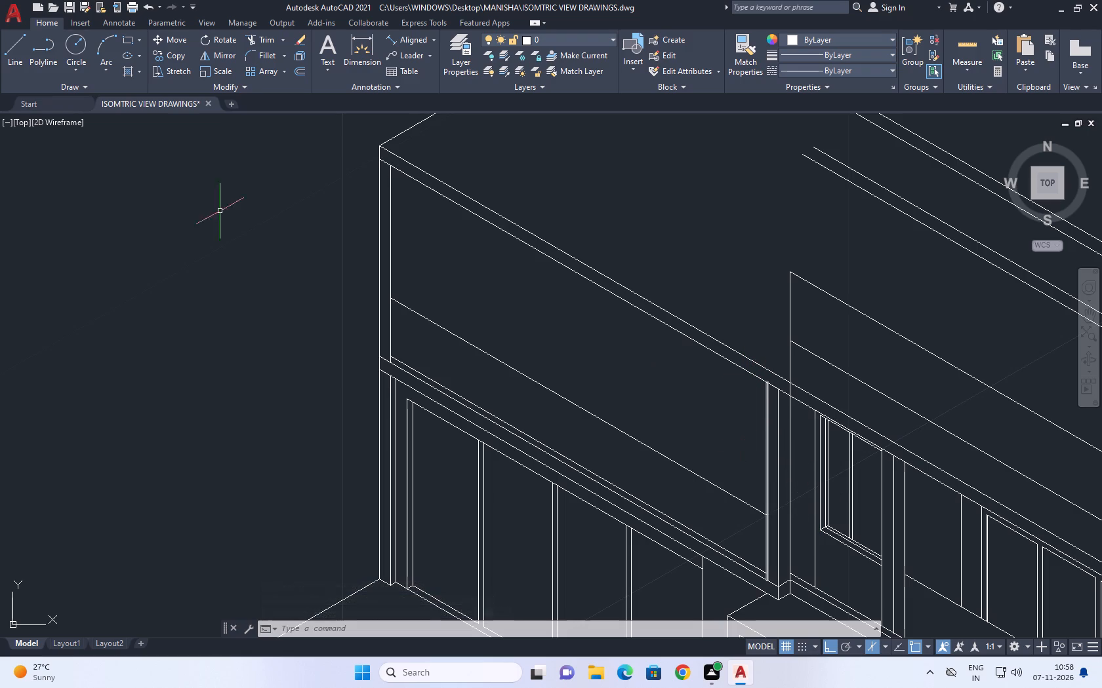
# Draw a vertical line from the raised line's end near the central block up to the underside of the top band.
pyautogui.click(16, 54)
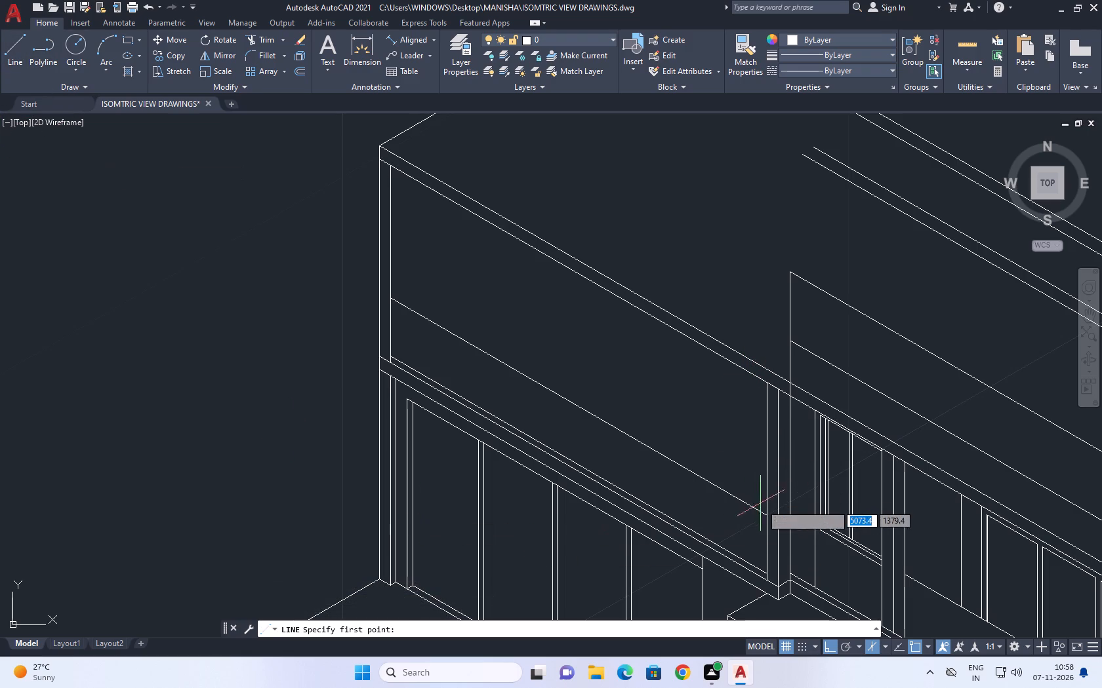
pyautogui.click(766, 516)
pyautogui.click(766, 385)
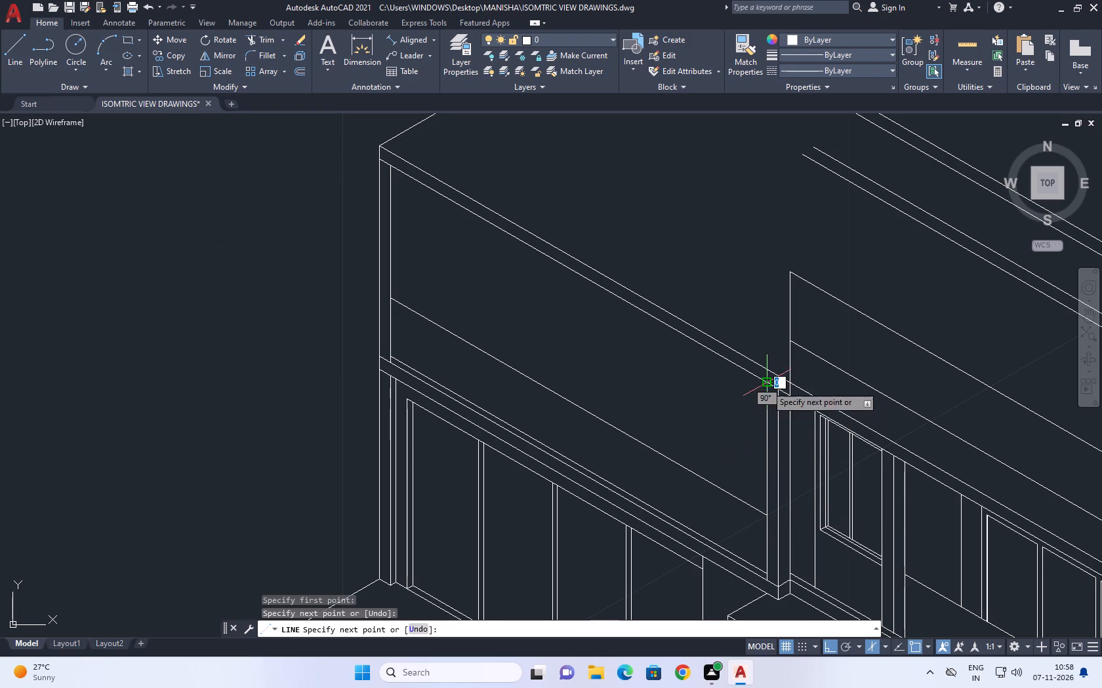
pyautogui.rightClick(737, 287)
pyautogui.click(777, 312)
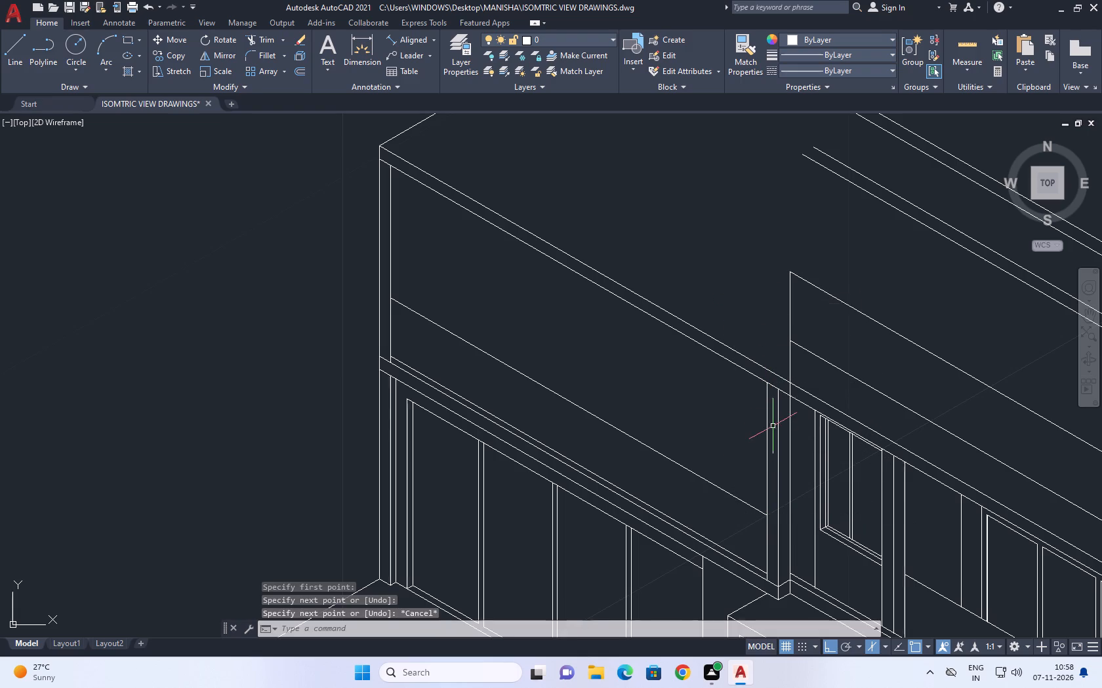
# Copy that vertical line 0.5 along the 150° direction, into the left wing's upper-storey wall.
pyautogui.click(768, 426)
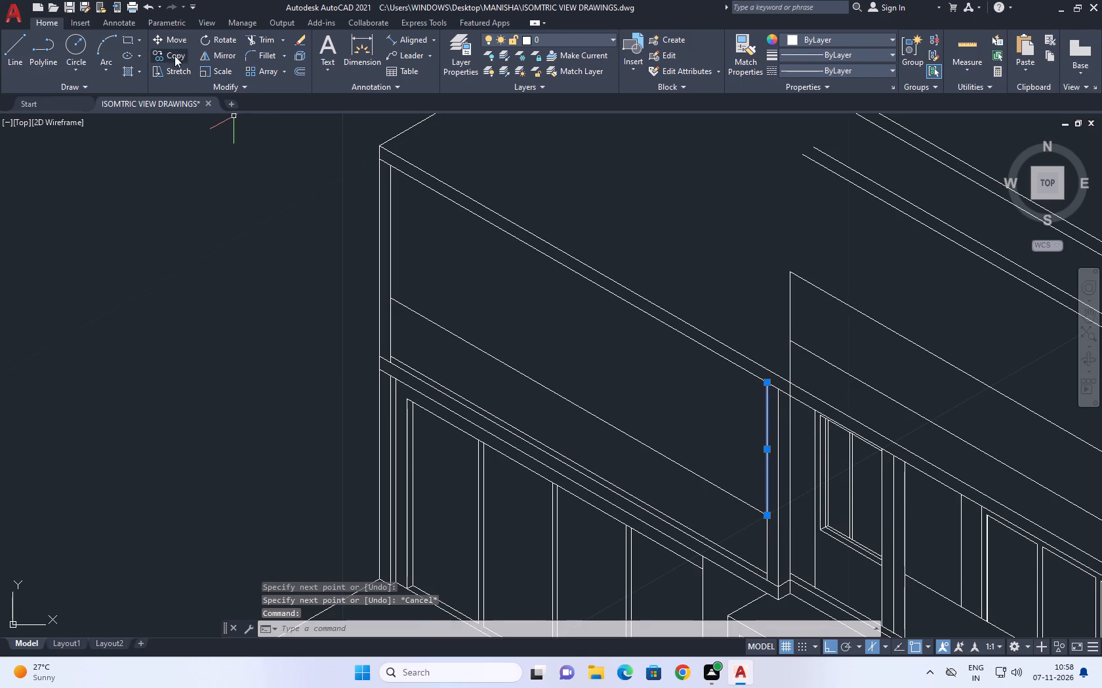
pyautogui.click(174, 55)
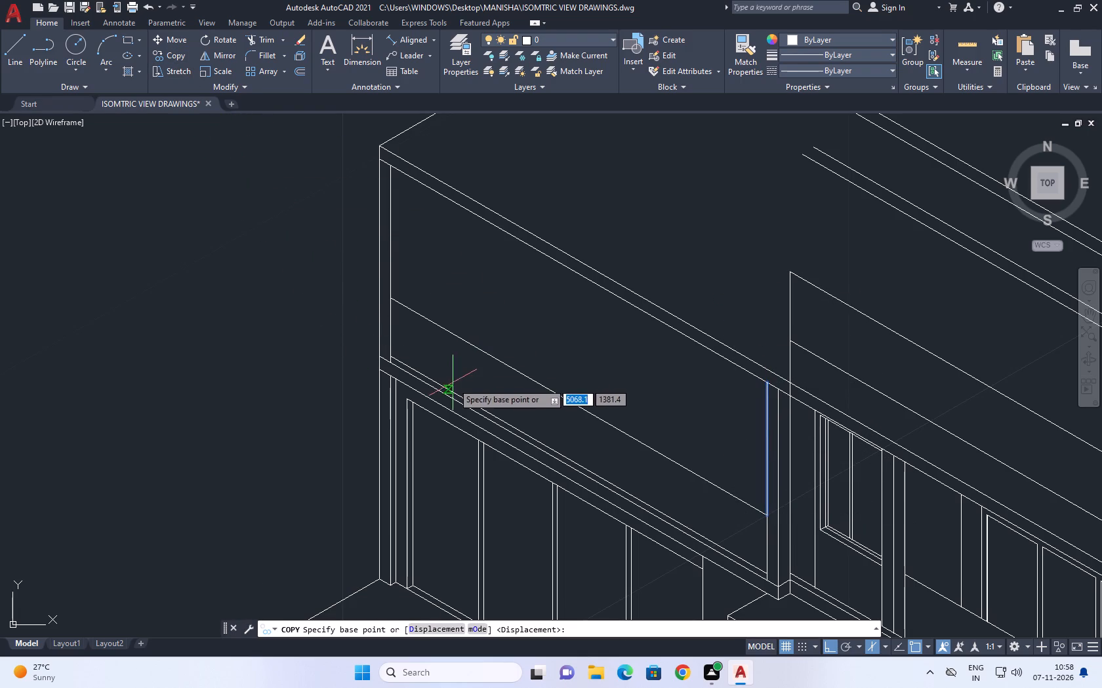
pyautogui.click(688, 426)
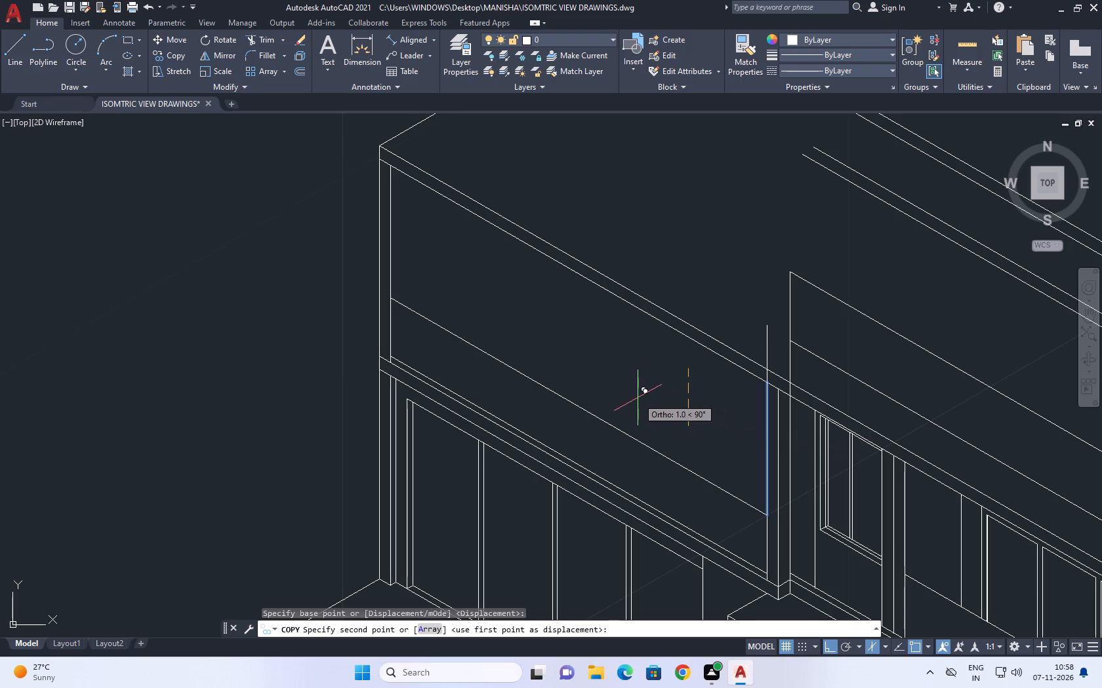
pyautogui.press('F5')
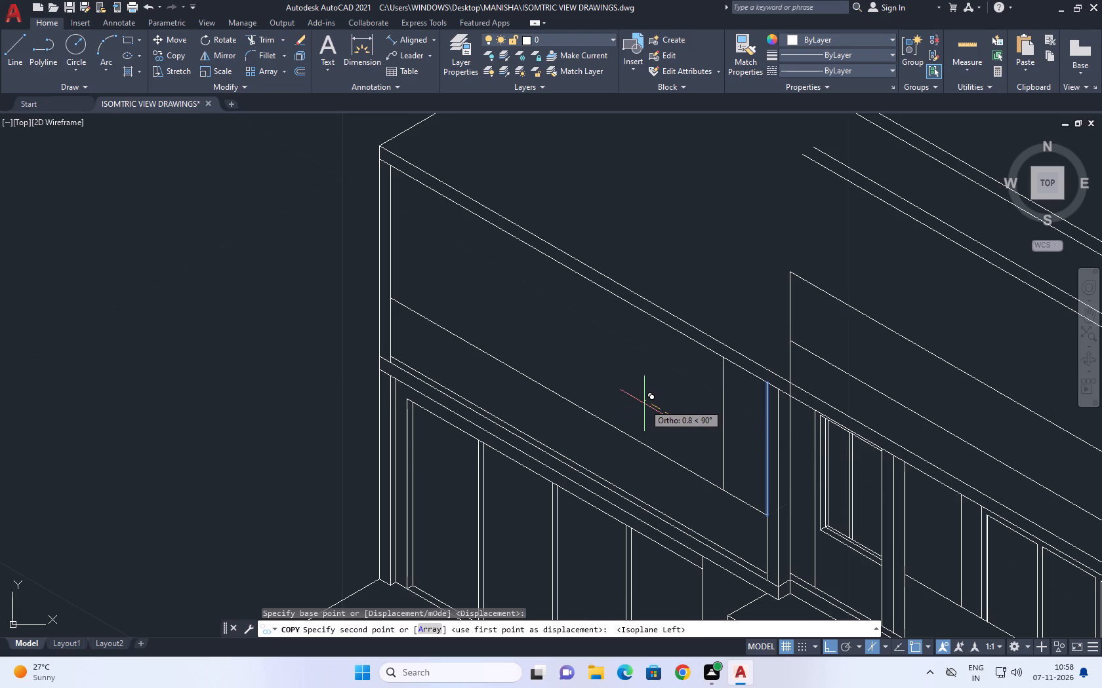
pyautogui.write('0.5')
pyautogui.press('Return')
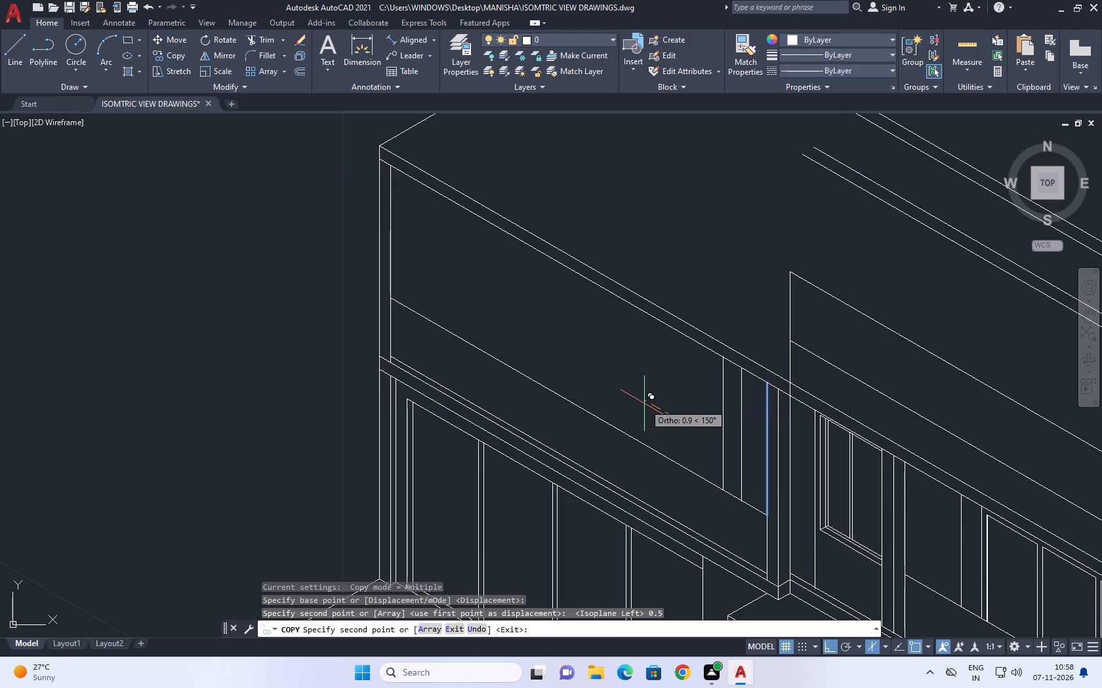
pyautogui.rightClick(594, 366)
pyautogui.click(633, 392)
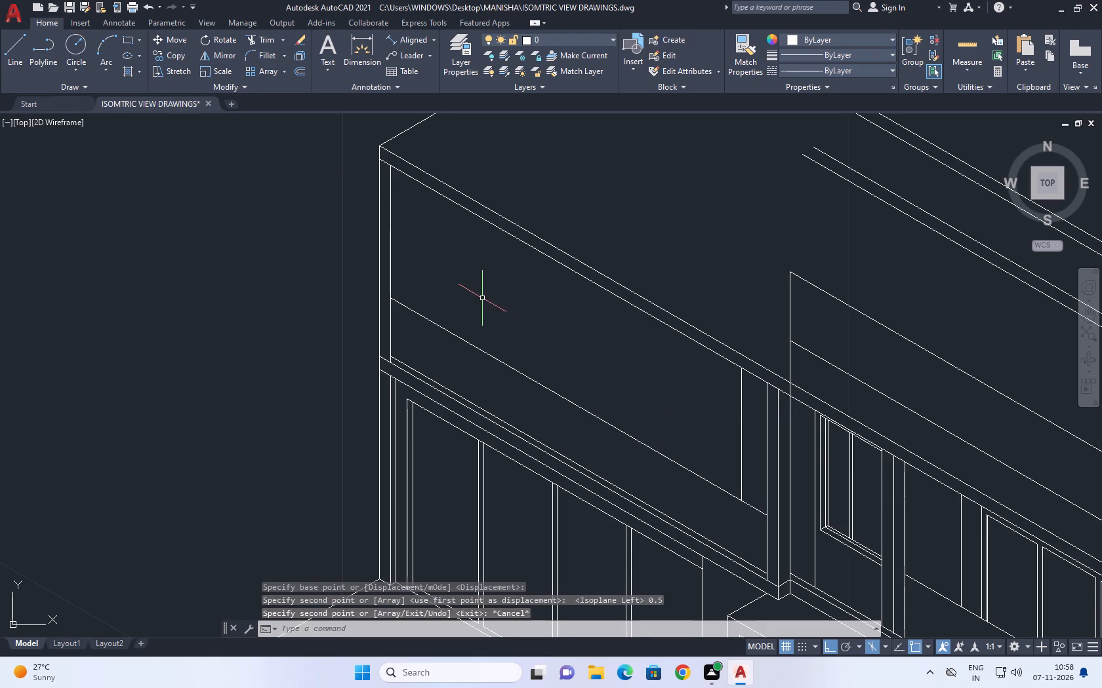
# Draw a 30° guide line from the foot of the left wing's inner corner vertical, passing across the upper-storey sill line.
pyautogui.moveTo(482, 298); pyautogui.dragTo(558, 459, button='middle')
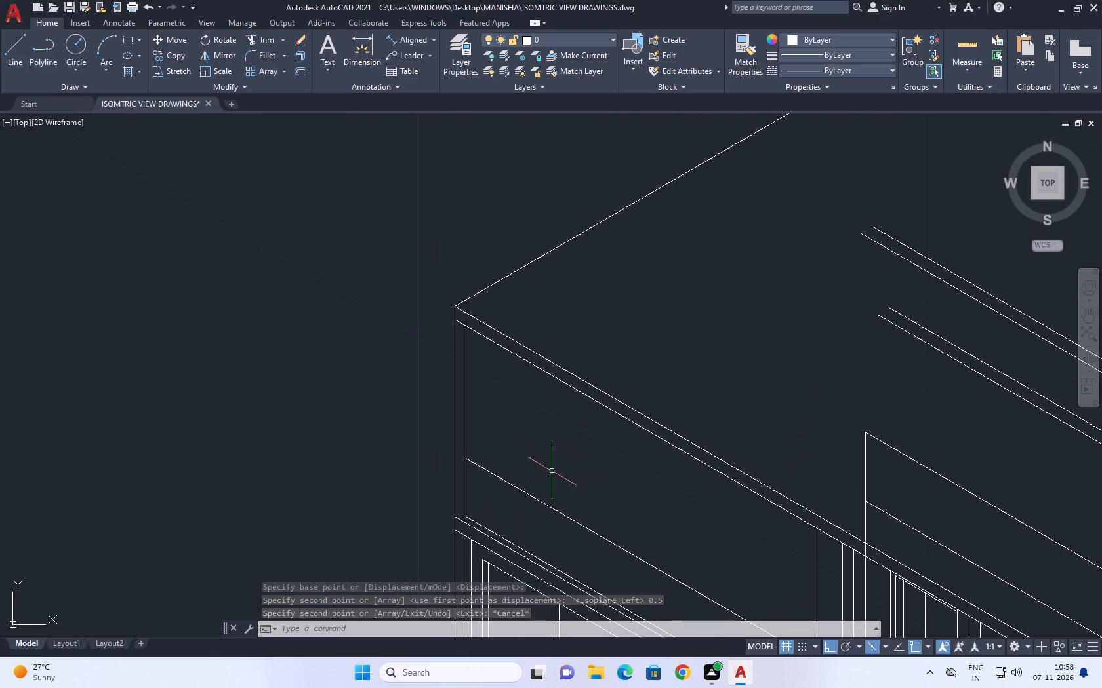
pyautogui.moveTo(540, 476); pyautogui.dragTo(439, 396, button='middle')
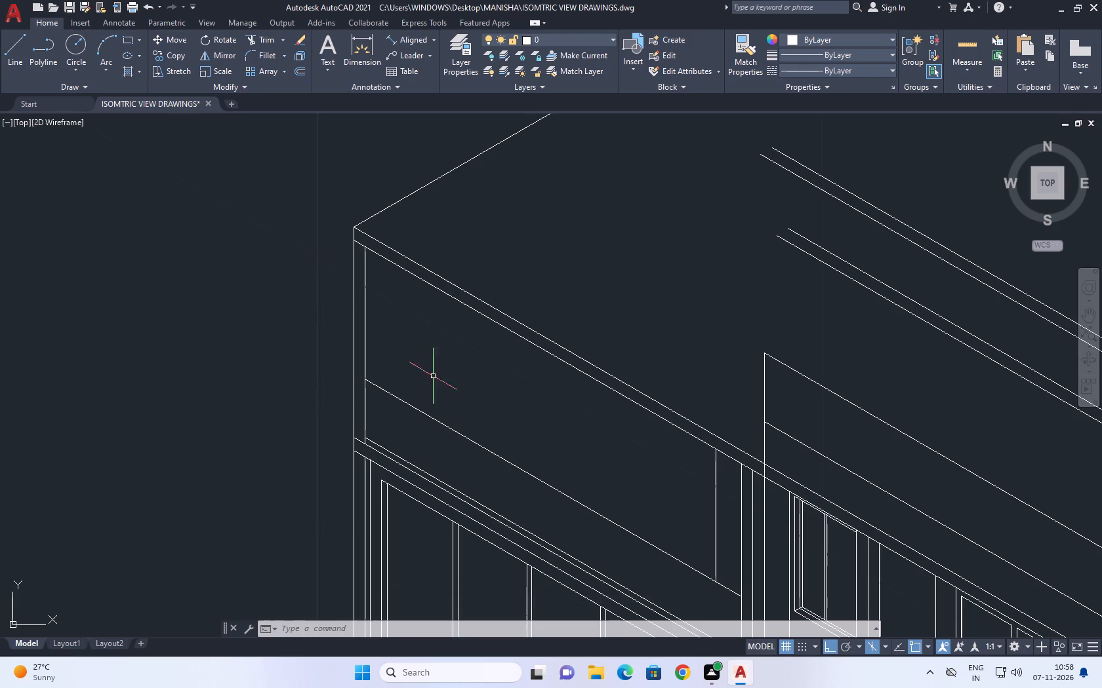
pyautogui.click(9, 47)
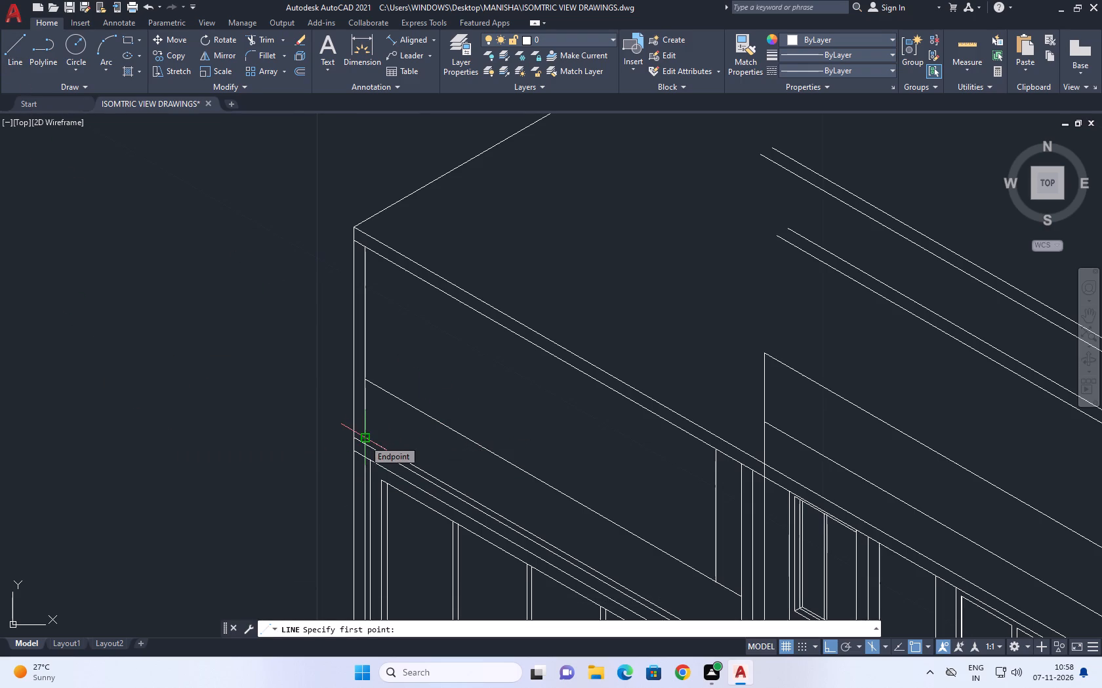
pyautogui.scroll(2, 364, 440)
pyautogui.click(363, 450)
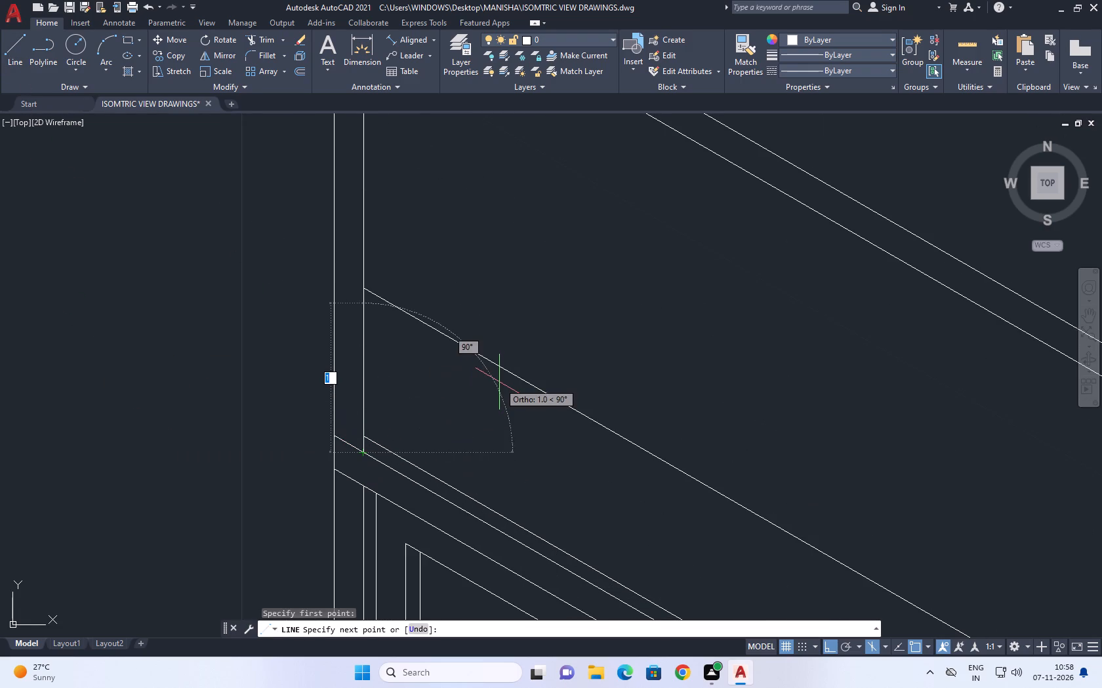
pyautogui.press('F5')
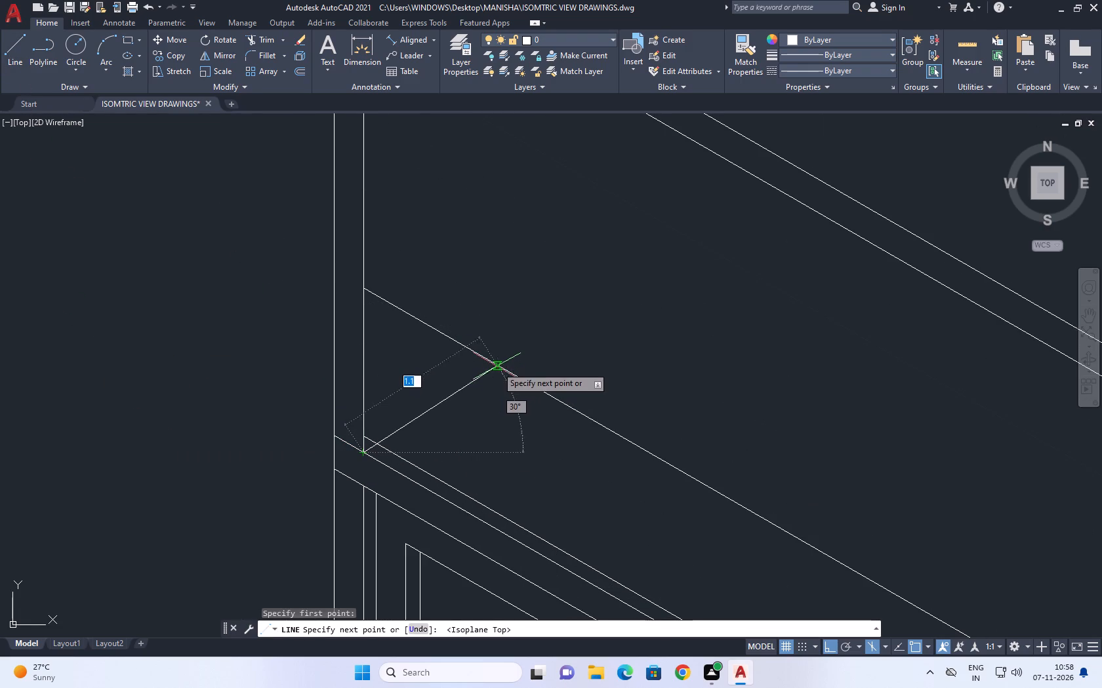
pyautogui.click(546, 331)
pyautogui.rightClick(591, 324)
pyautogui.click(642, 345)
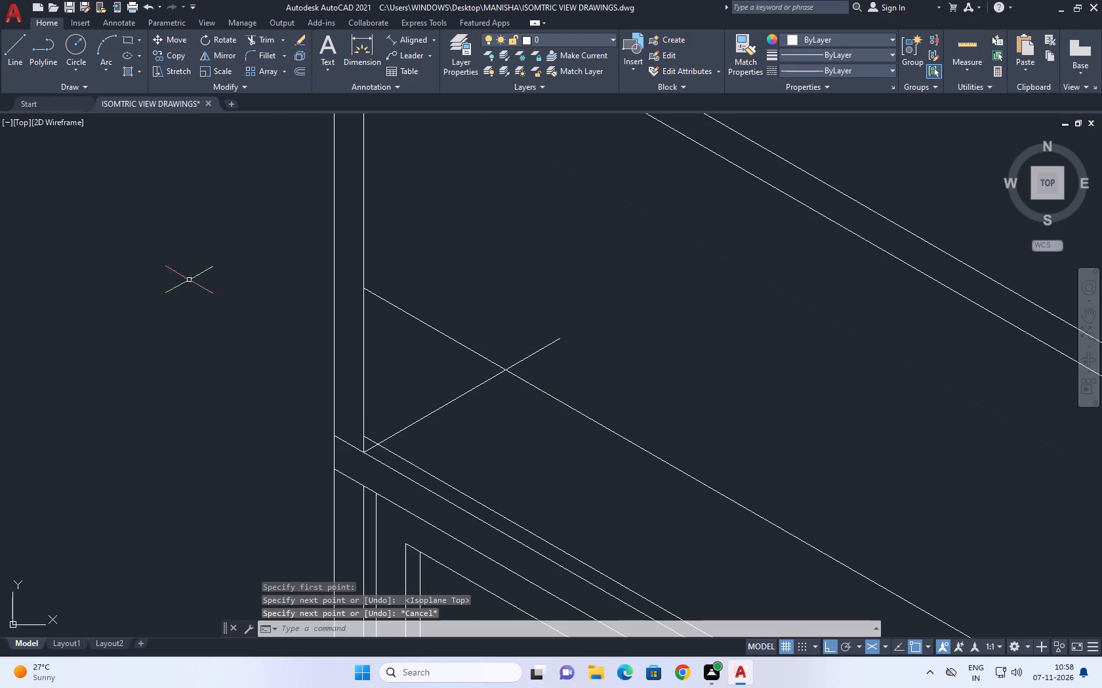
# Trim the short corner end of the upper wall-base line back to the 30° guide line.
pyautogui.click(262, 31)
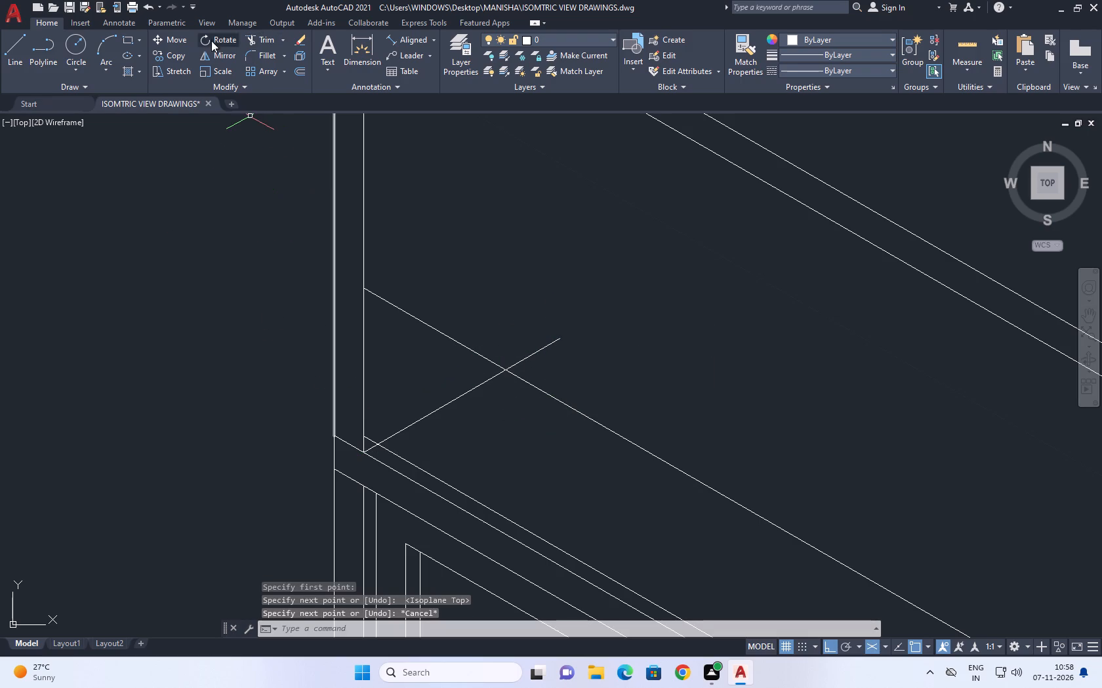
pyautogui.click(271, 38)
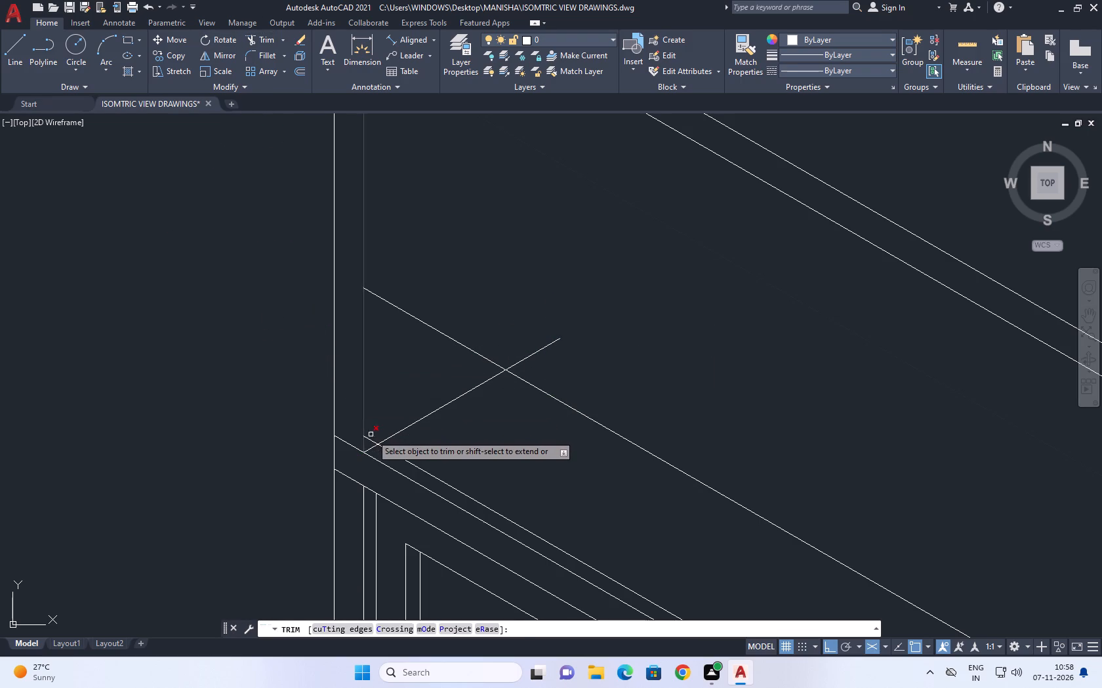
pyautogui.click(375, 440)
pyautogui.rightClick(577, 256)
pyautogui.click(637, 278)
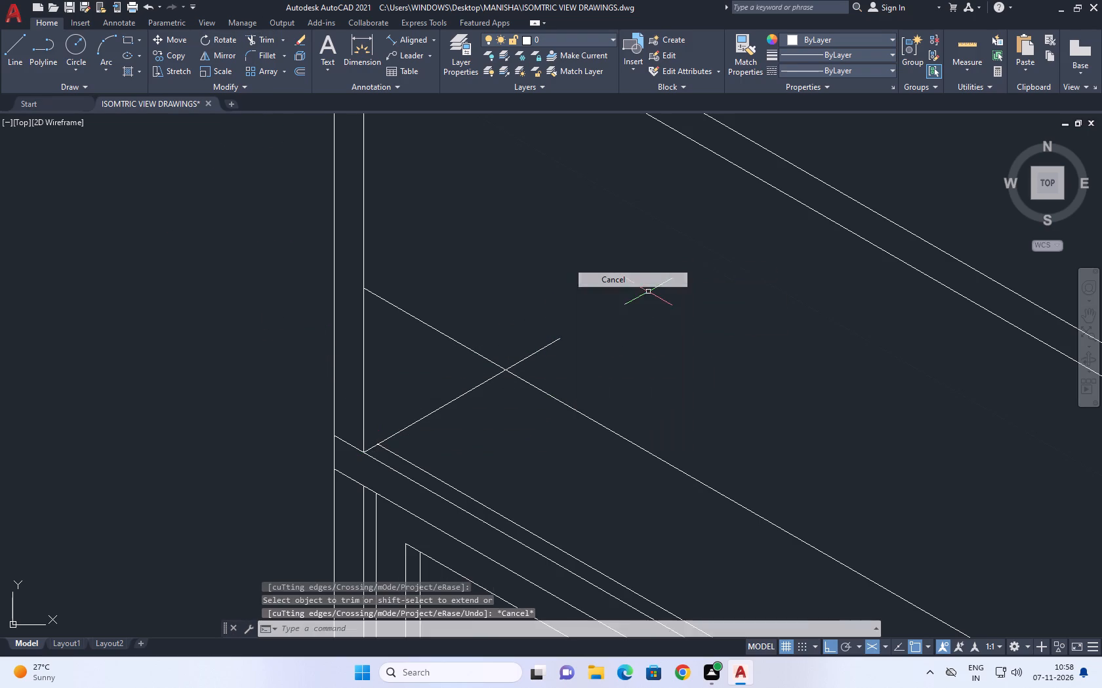
# Copy the inner corner vertical from its lower end to where the 30° guide line crosses the sill line.
pyautogui.scroll(-3, 651, 296)
pyautogui.moveTo(635, 264); pyautogui.dragTo(645, 315, button='middle')
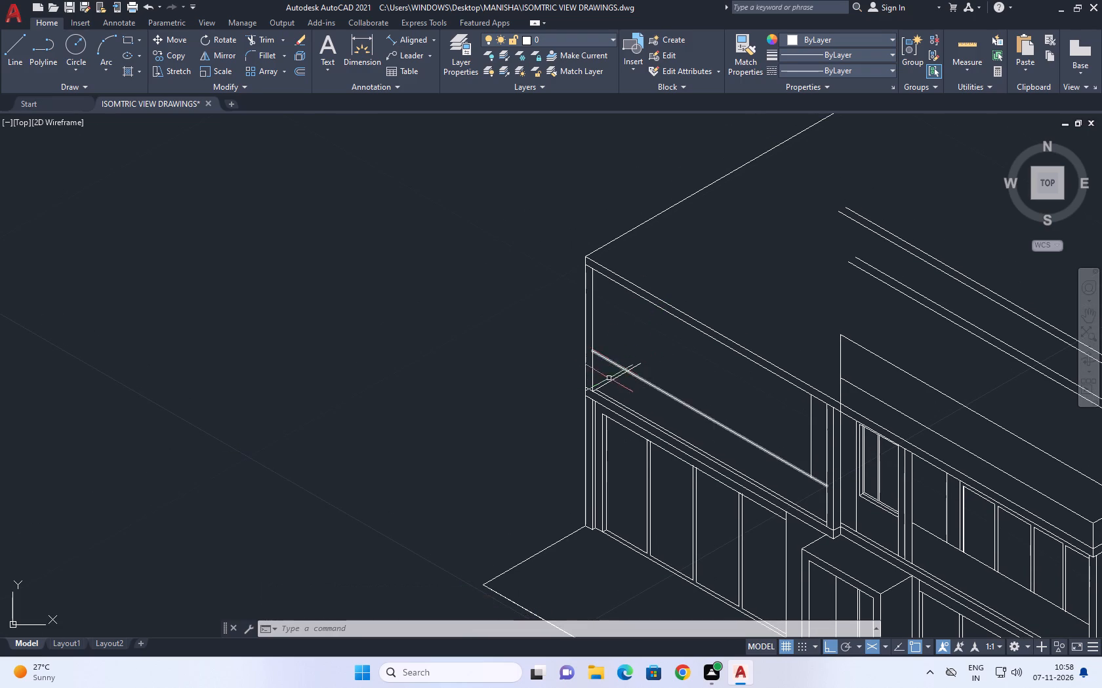
pyautogui.scroll(1, 586, 313)
pyautogui.click(598, 305)
pyautogui.click(590, 313)
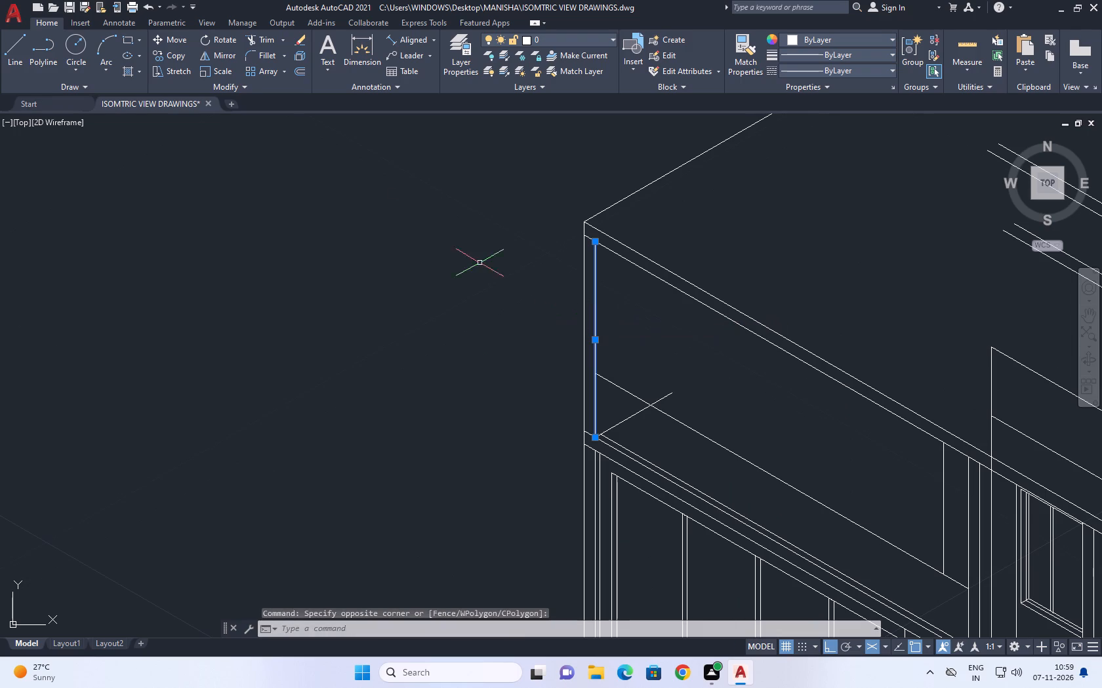
pyautogui.click(178, 54)
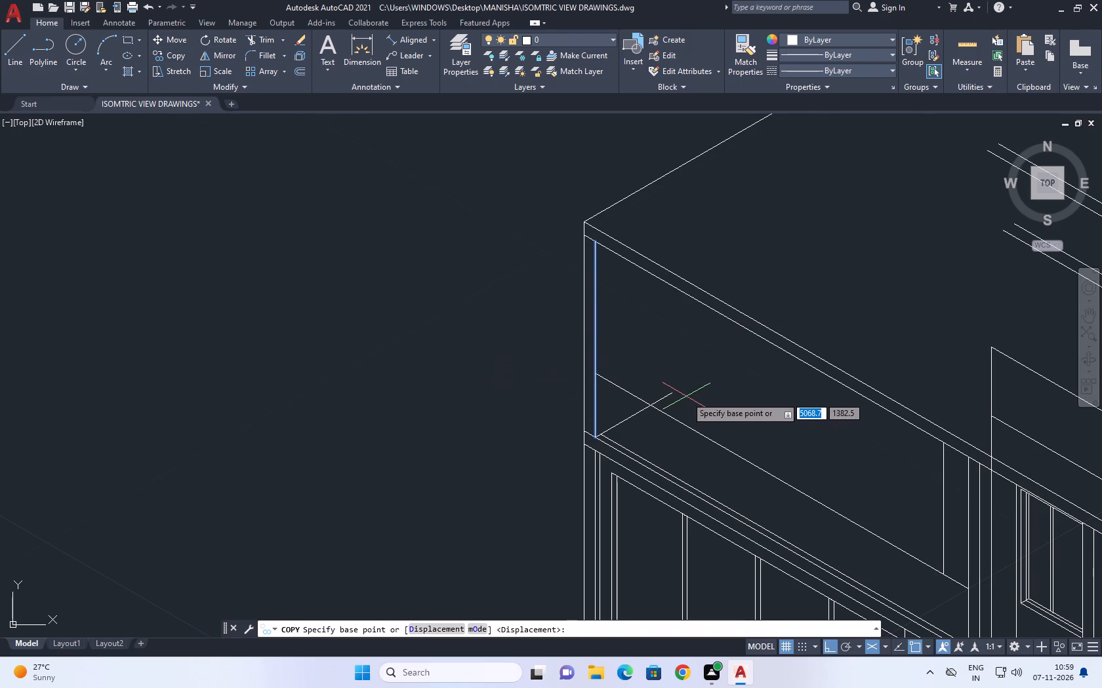
pyautogui.scroll(2, 584, 445)
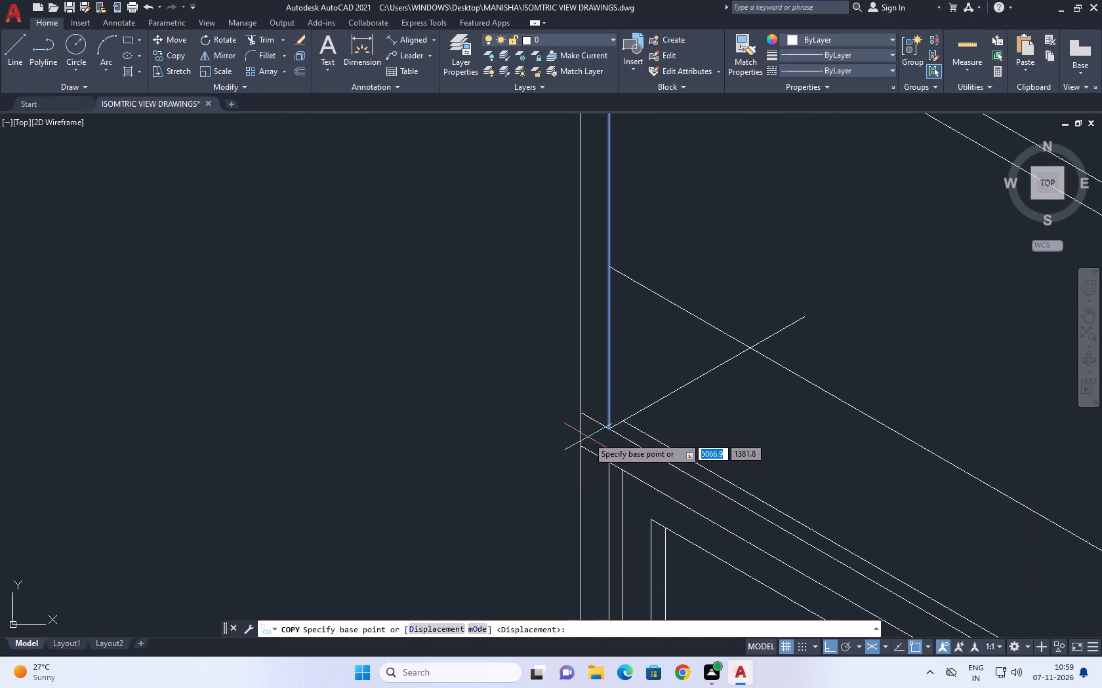
pyautogui.click(608, 429)
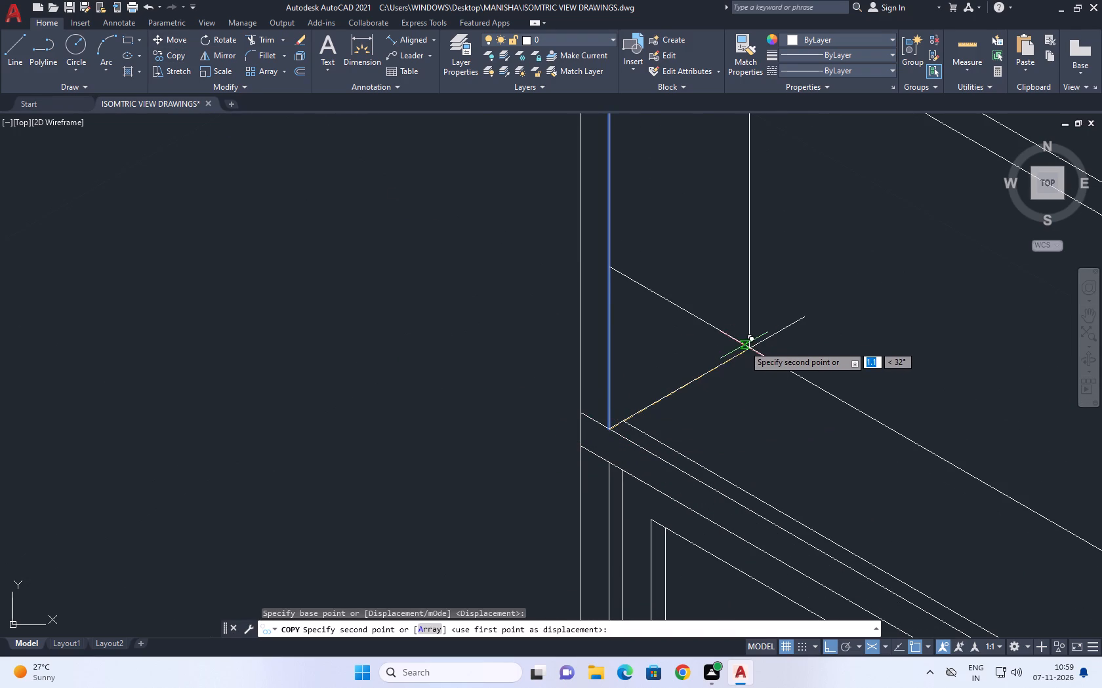
pyautogui.click(746, 348)
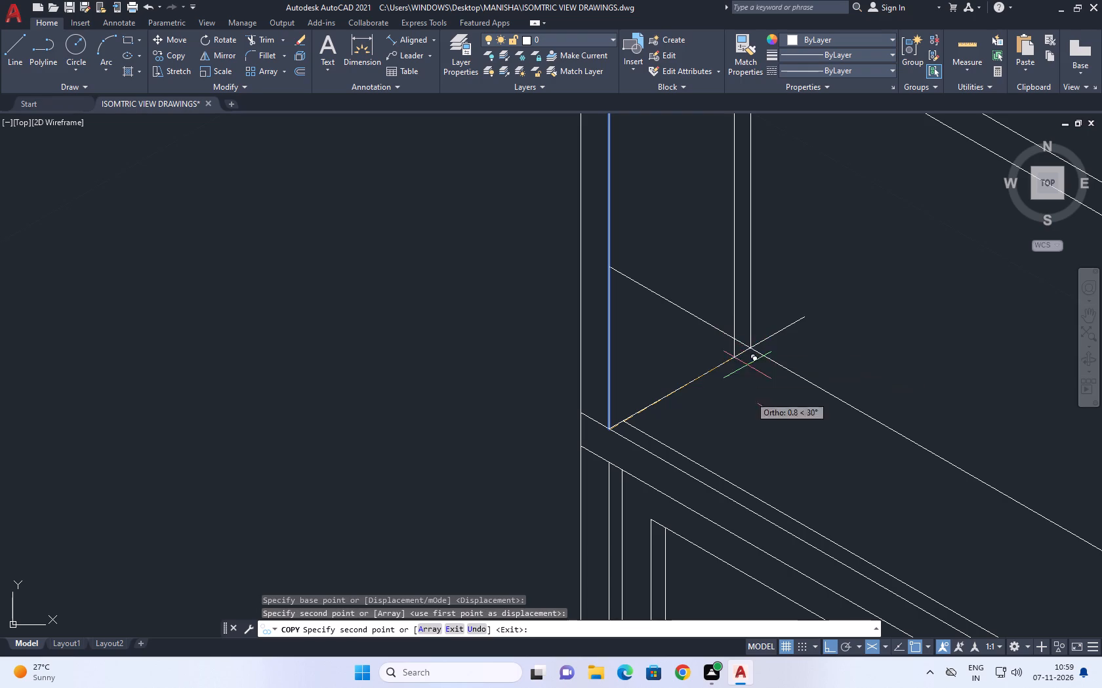
pyautogui.rightClick(819, 341)
pyautogui.click(855, 366)
# Trim the copied vertical back to the underside of the left wing's top band.
pyautogui.scroll(-3, 704, 349)
pyautogui.moveTo(745, 329); pyautogui.dragTo(743, 342, button='middle')
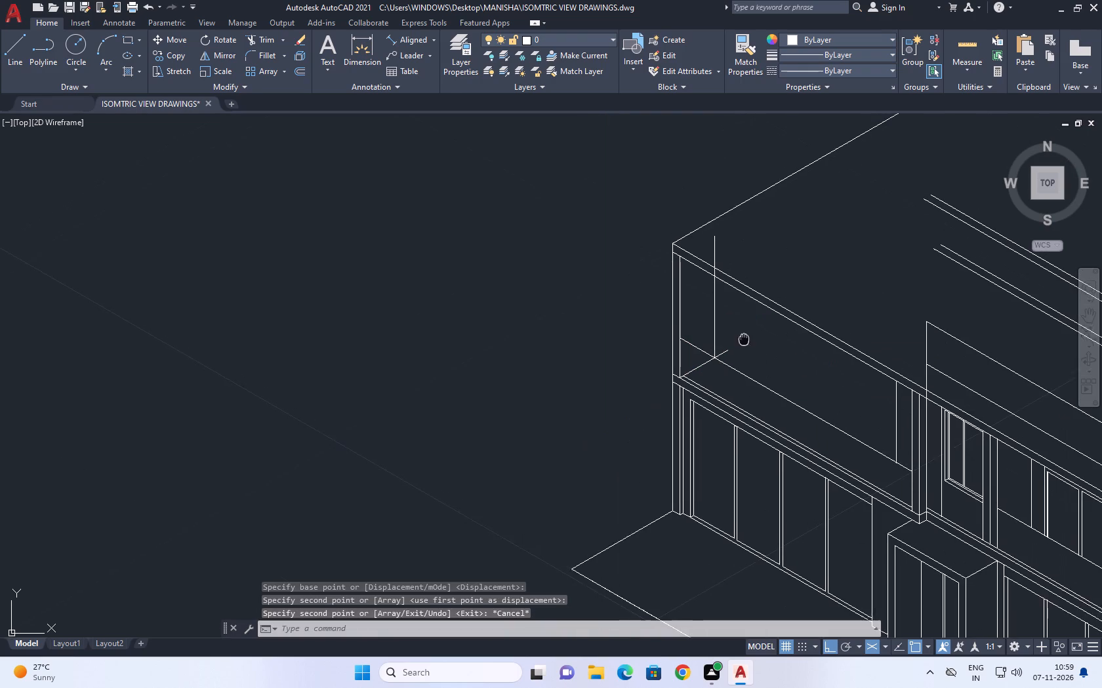
pyautogui.moveTo(743, 342); pyautogui.dragTo(743, 343, button='middle')
pyautogui.click(270, 42)
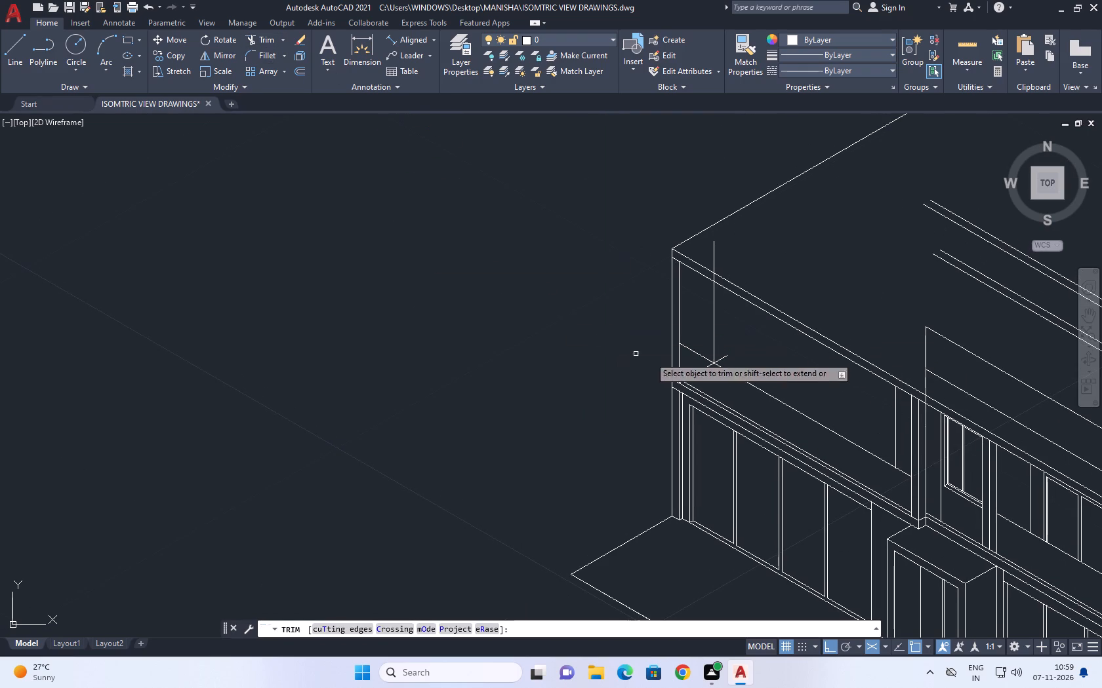
pyautogui.scroll(2, 725, 246)
pyautogui.click(689, 322)
pyautogui.click(695, 328)
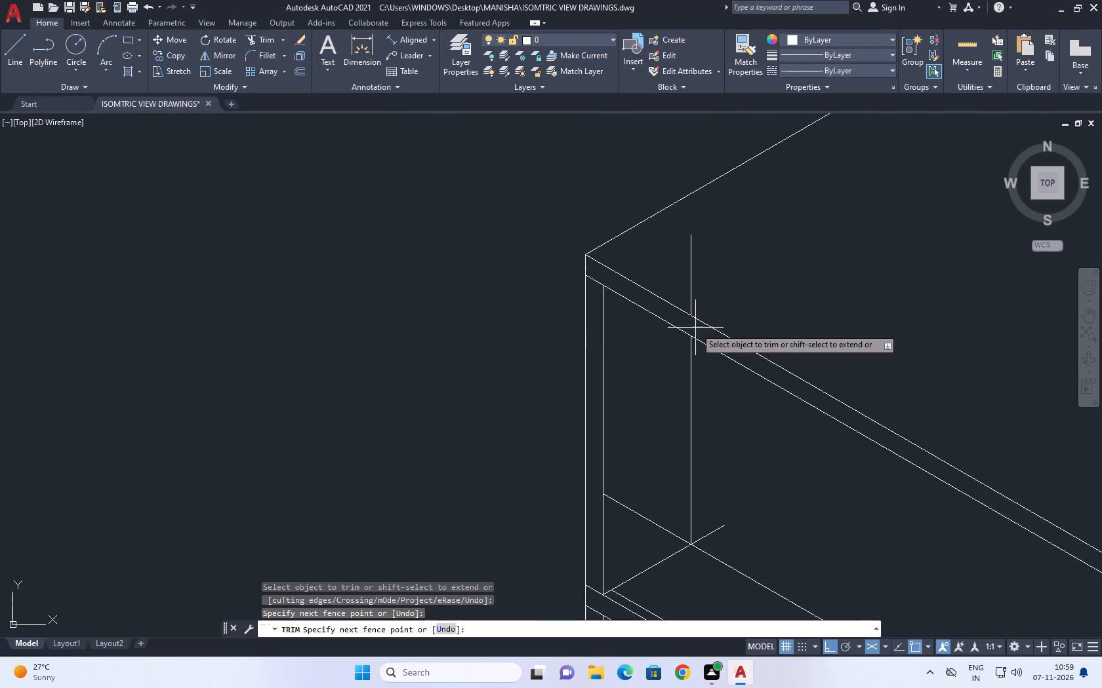
pyautogui.click(689, 322)
pyautogui.click(698, 284)
pyautogui.click(658, 256)
pyautogui.rightClick(731, 258)
pyautogui.moveTo(751, 277); pyautogui.dragTo(752, 282)
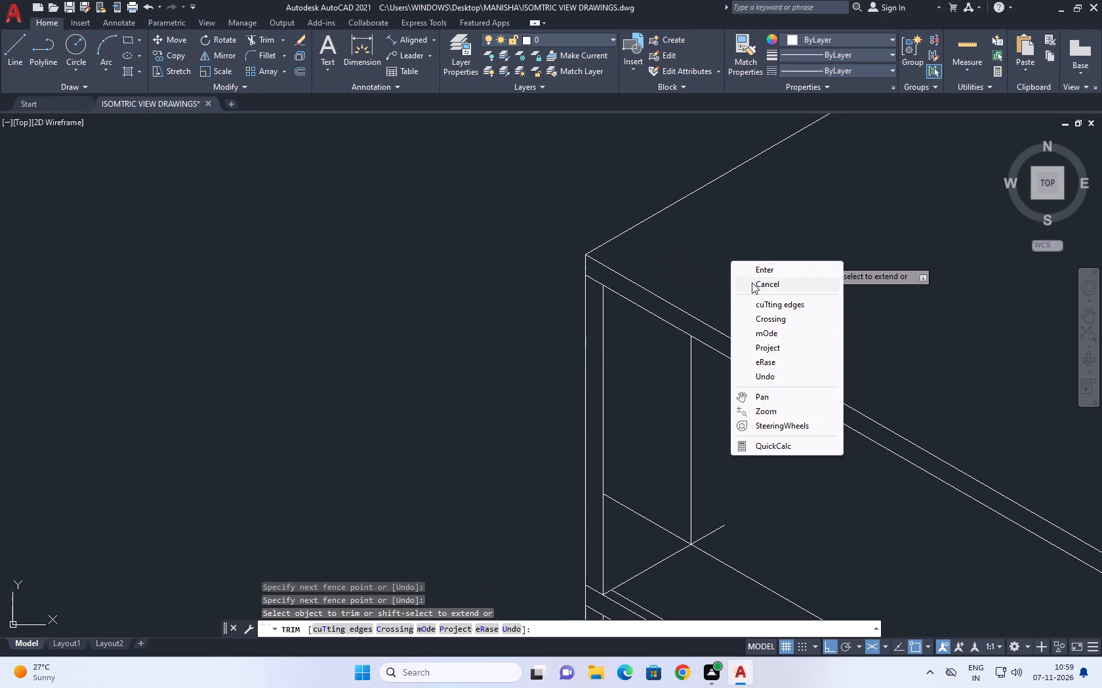
pyautogui.moveTo(752, 282); pyautogui.dragTo(753, 284)
# Trim the sill line between the corner and the copied vertical, and the guide line's end beyond the sill.
pyautogui.scroll(-2, 754, 286)
pyautogui.moveTo(851, 322); pyautogui.dragTo(767, 315, button='middle')
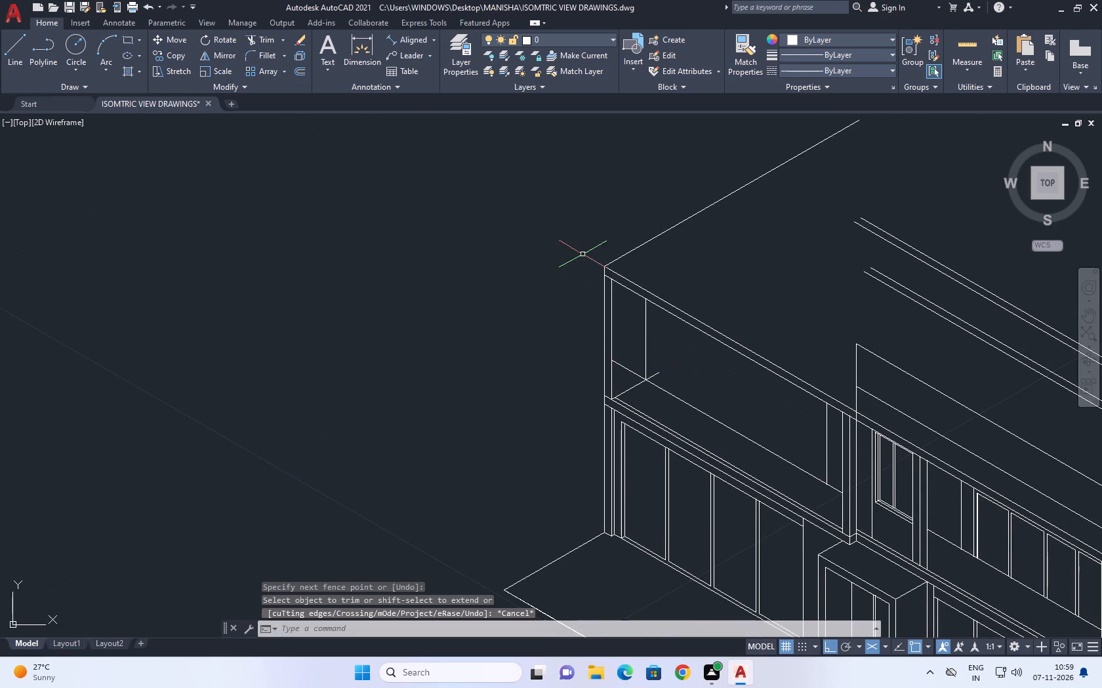
pyautogui.click(263, 36)
pyautogui.scroll(1, 640, 381)
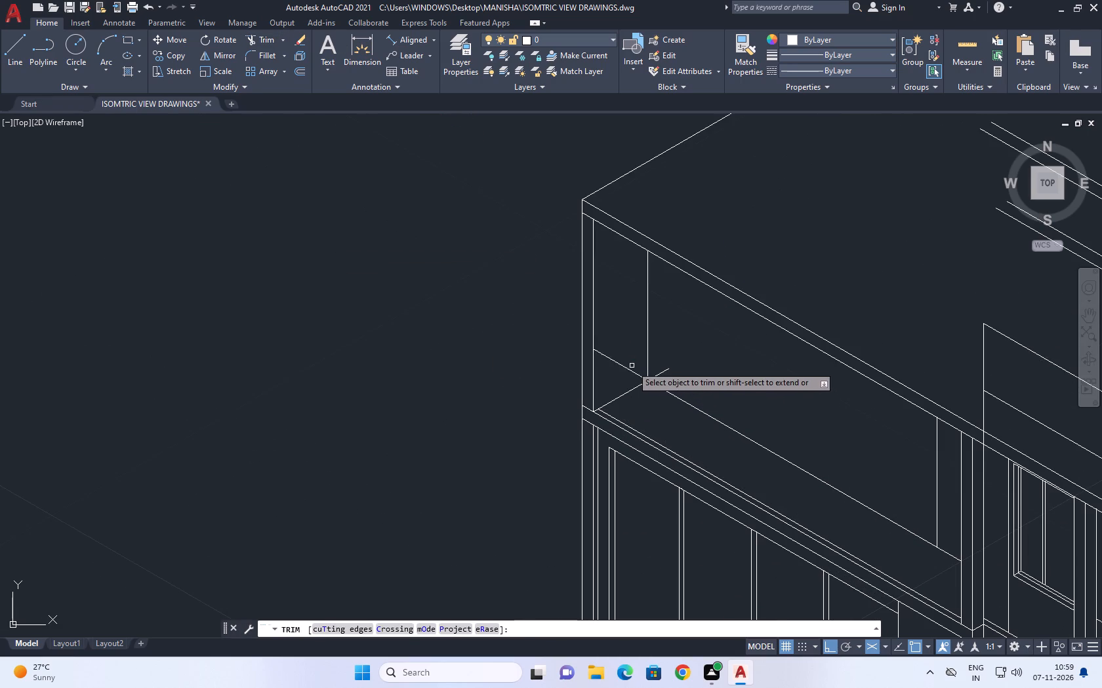
pyautogui.click(628, 371)
pyautogui.click(661, 372)
pyautogui.rightClick(689, 356)
pyautogui.click(724, 379)
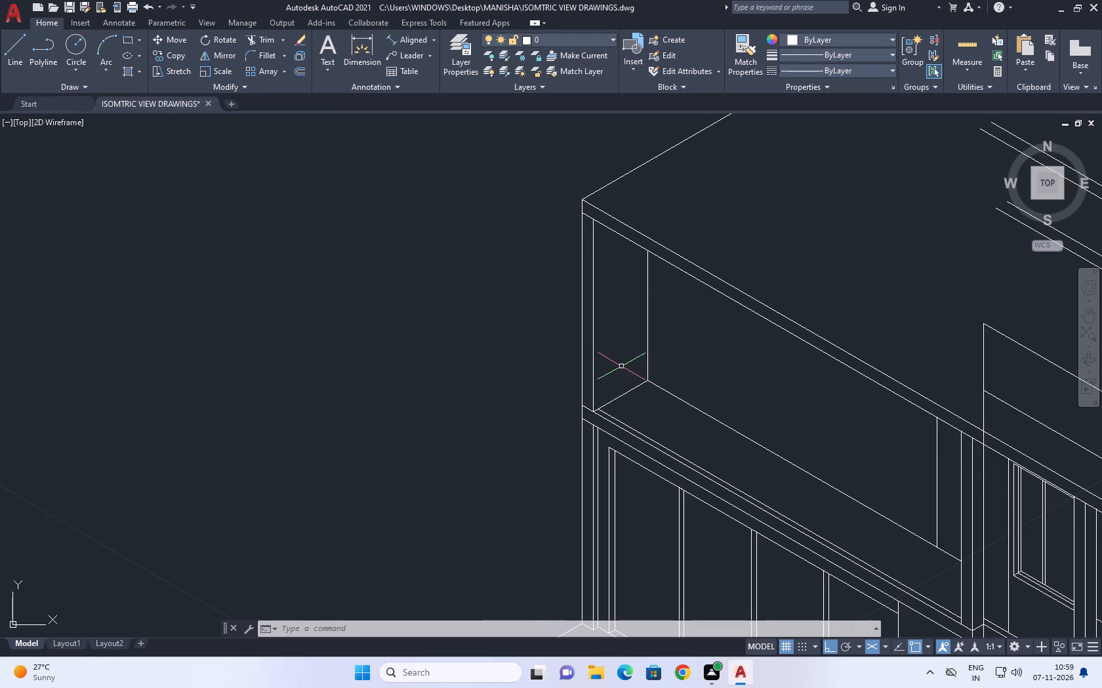
# Extend the sill line's trimmed end back to the inner corner vertical.
pyautogui.moveTo(643, 379); pyautogui.dragTo(664, 438, button='middle')
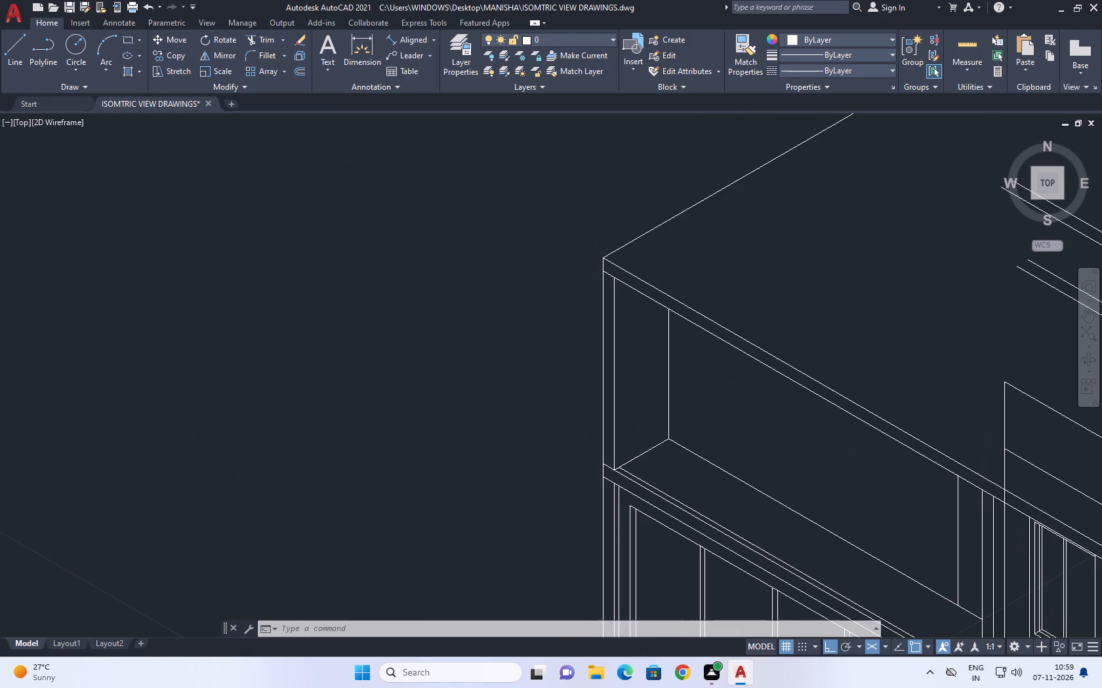
pyautogui.write('EX')
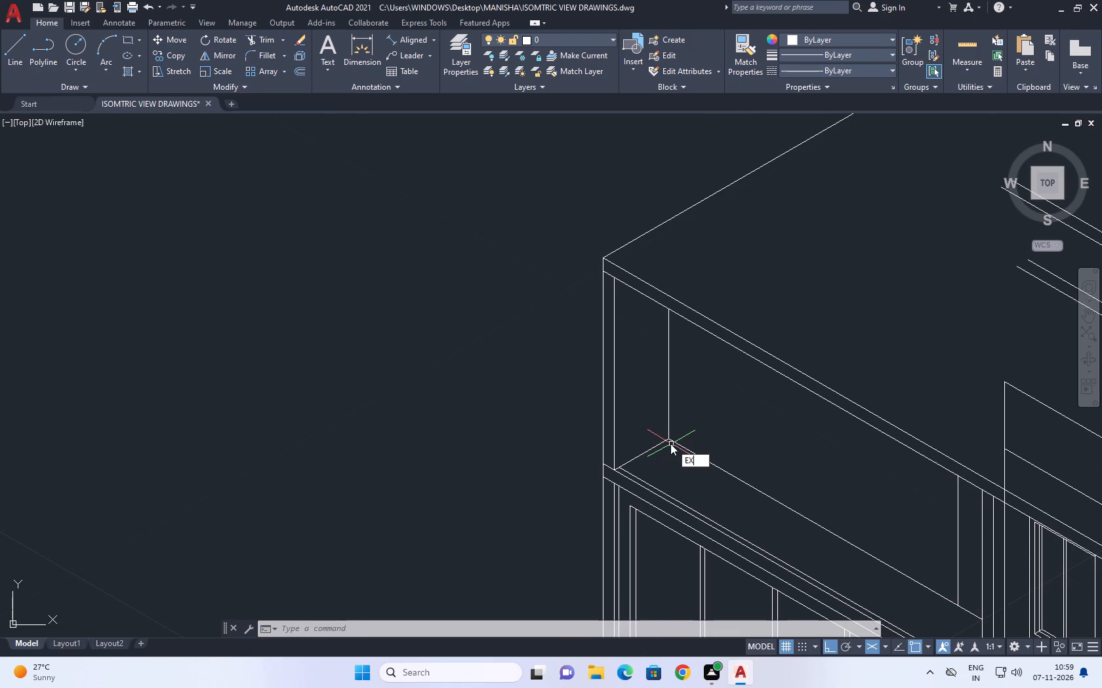
pyautogui.press('space')
pyautogui.click(695, 446)
pyautogui.click(676, 465)
pyautogui.press('Escape')
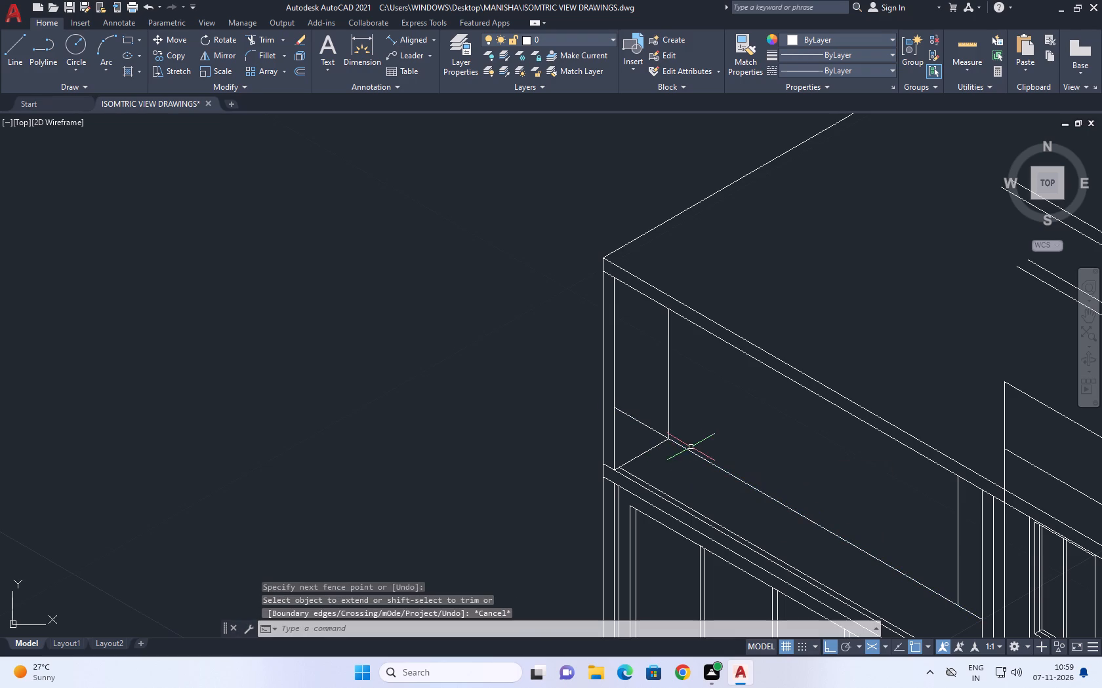
# Remove the remaining 30° guide line between the wall base and the sill line with Trim.
pyautogui.moveTo(704, 406); pyautogui.dragTo(672, 393, button='middle')
pyautogui.press('t')
pyautogui.press('r')
pyautogui.press('space')
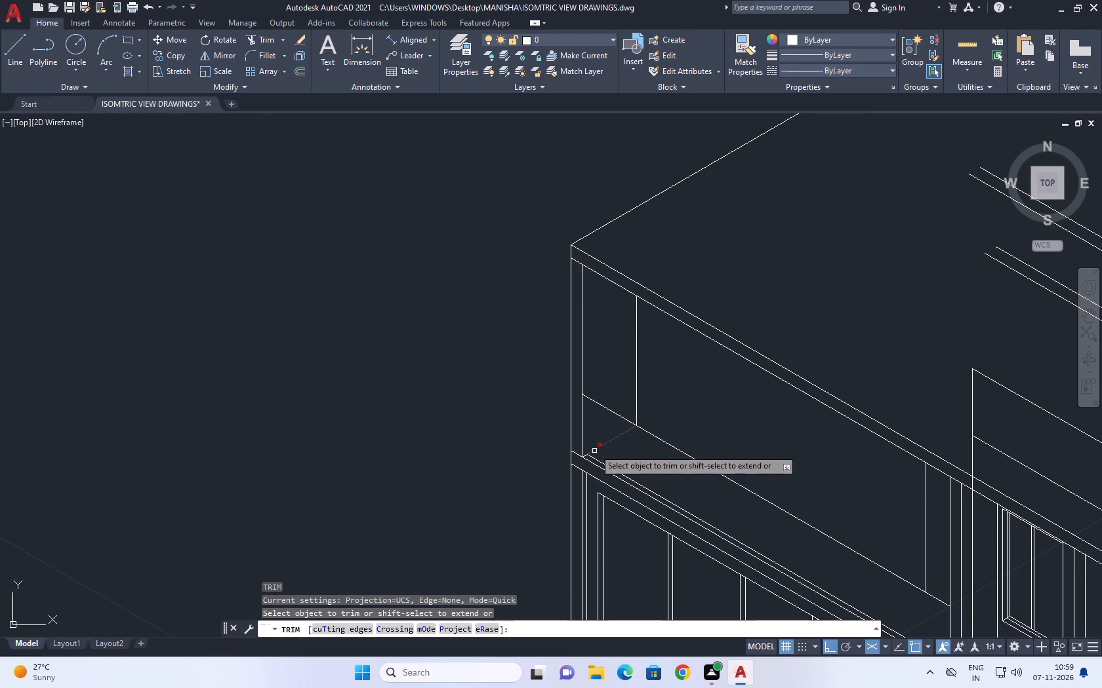
pyautogui.click(603, 445)
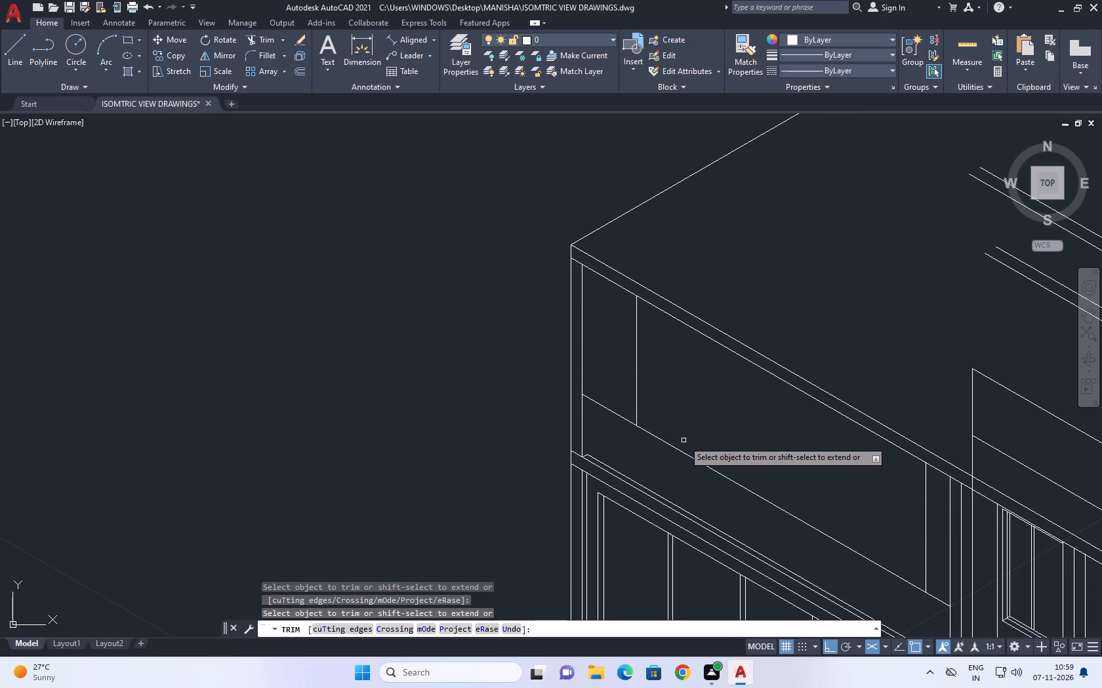
pyautogui.rightClick(688, 425)
pyautogui.click(732, 446)
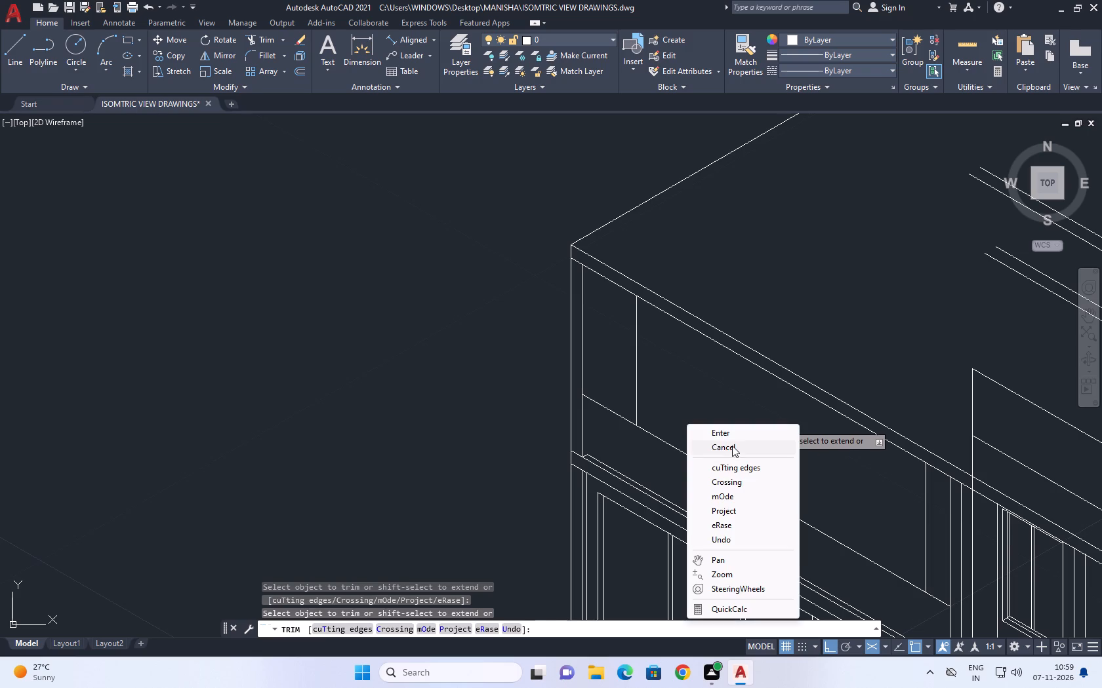
# Draw a line along the sill between the feet of the two window verticals in the left wing's upper storey.
pyautogui.moveTo(706, 453); pyautogui.dragTo(657, 449, button='middle')
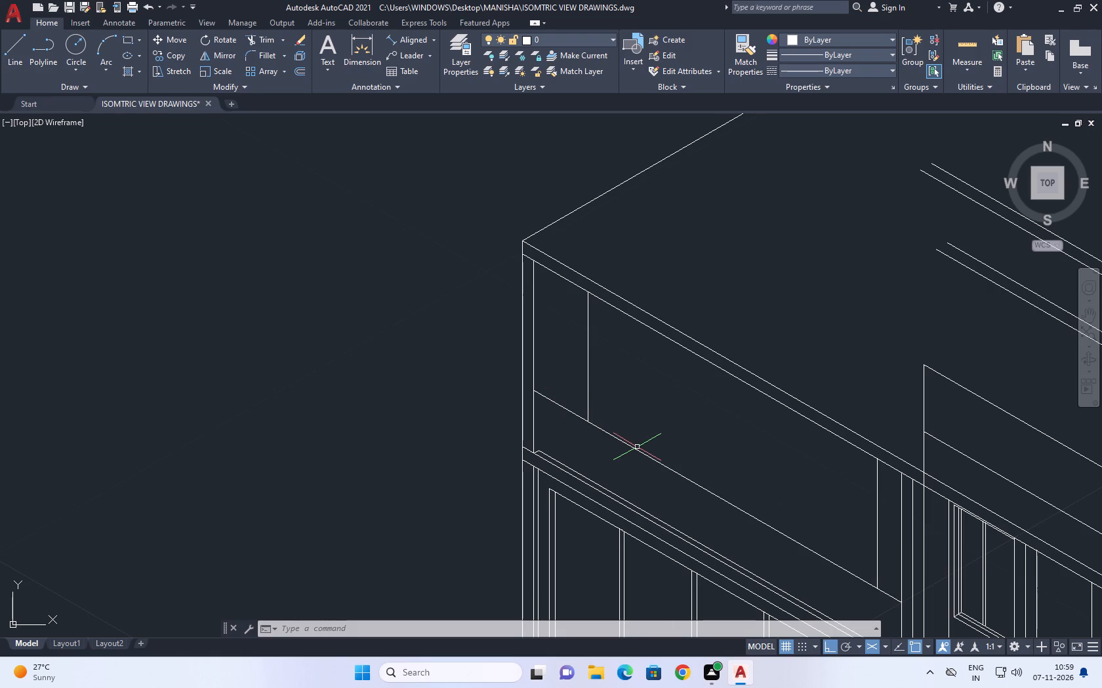
pyautogui.write('L')
pyautogui.press('space')
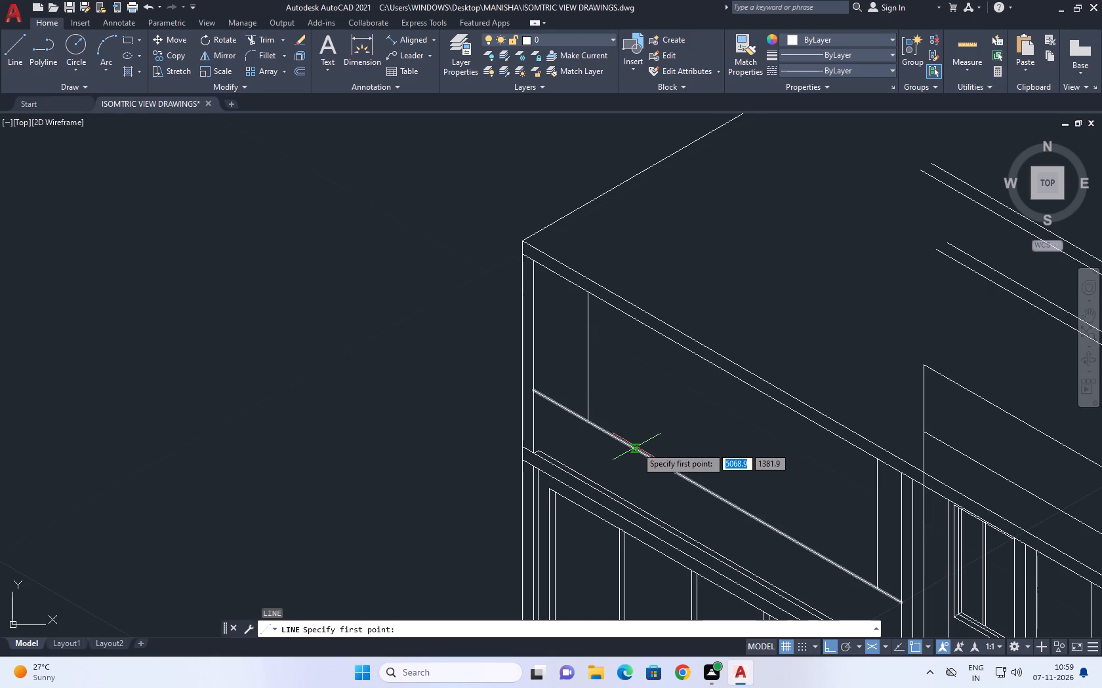
pyautogui.click(585, 421)
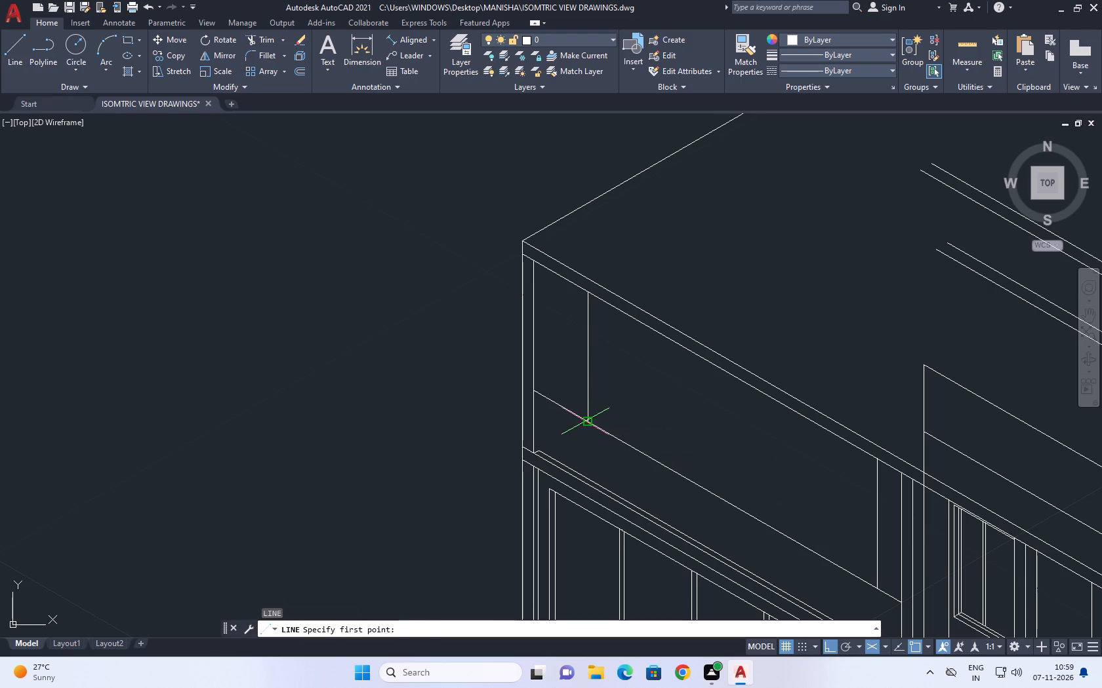
pyautogui.click(879, 588)
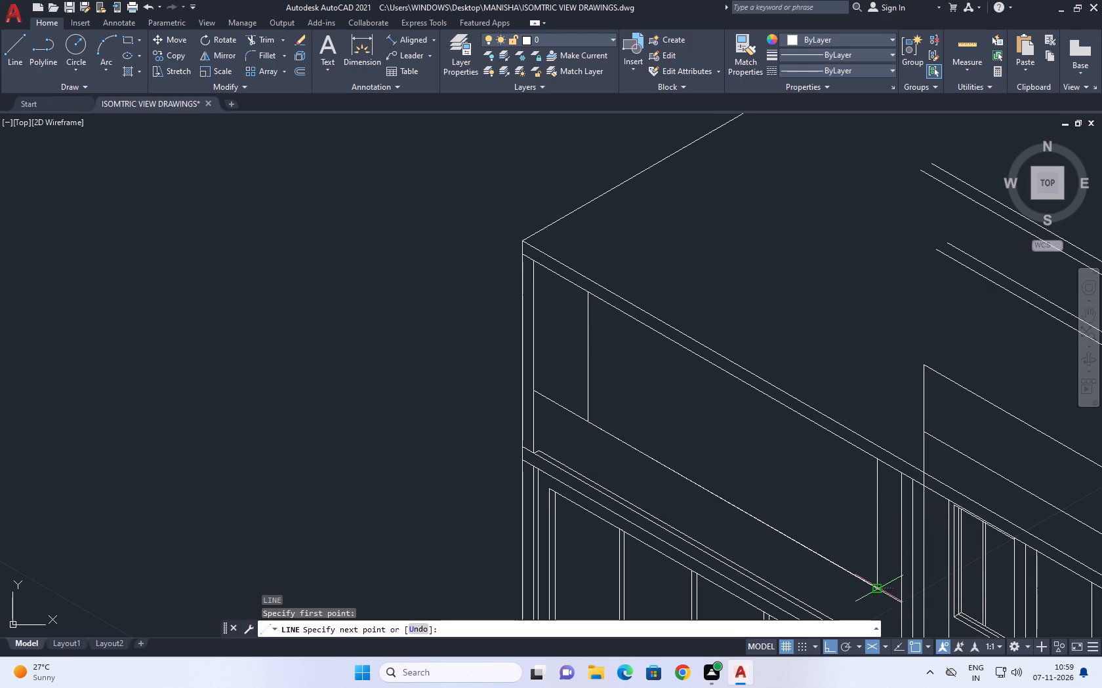
pyautogui.rightClick(771, 469)
pyautogui.click(828, 491)
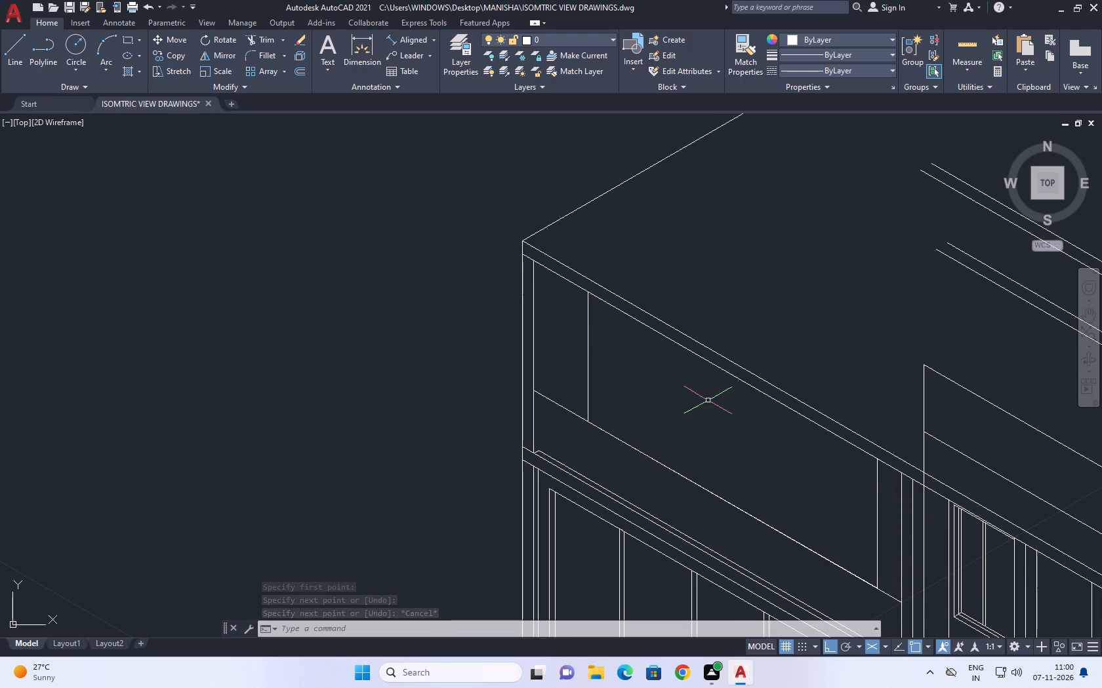
# Copy the sill line between the two window verticals straight up to their top ends at the top band.
pyautogui.click(687, 481)
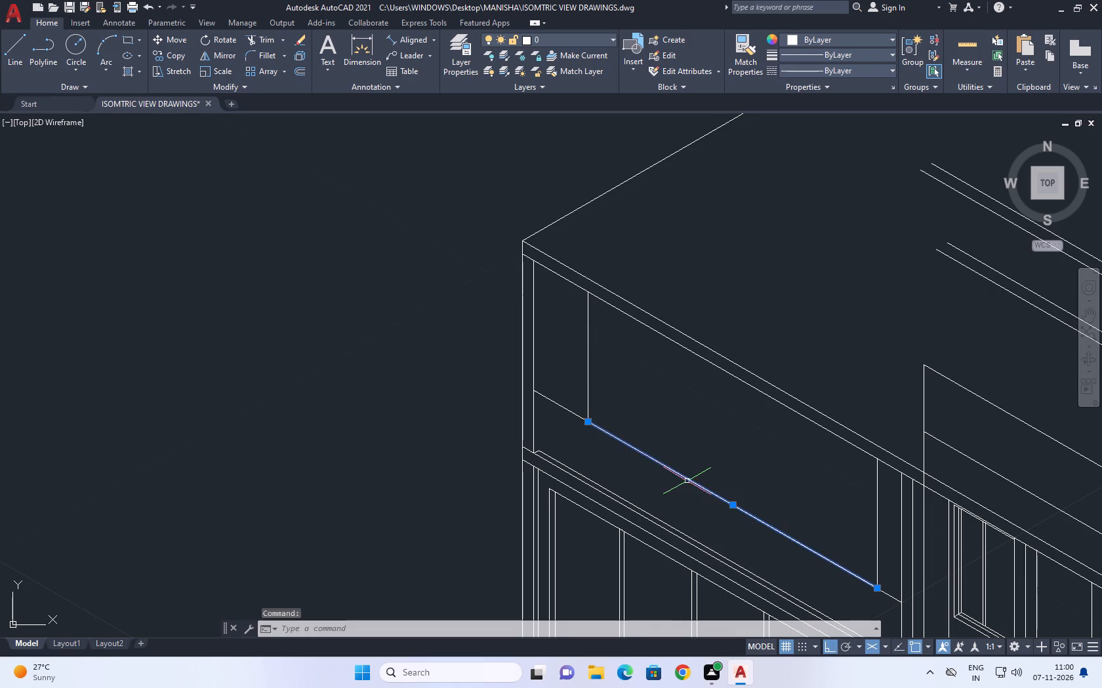
pyautogui.click(170, 54)
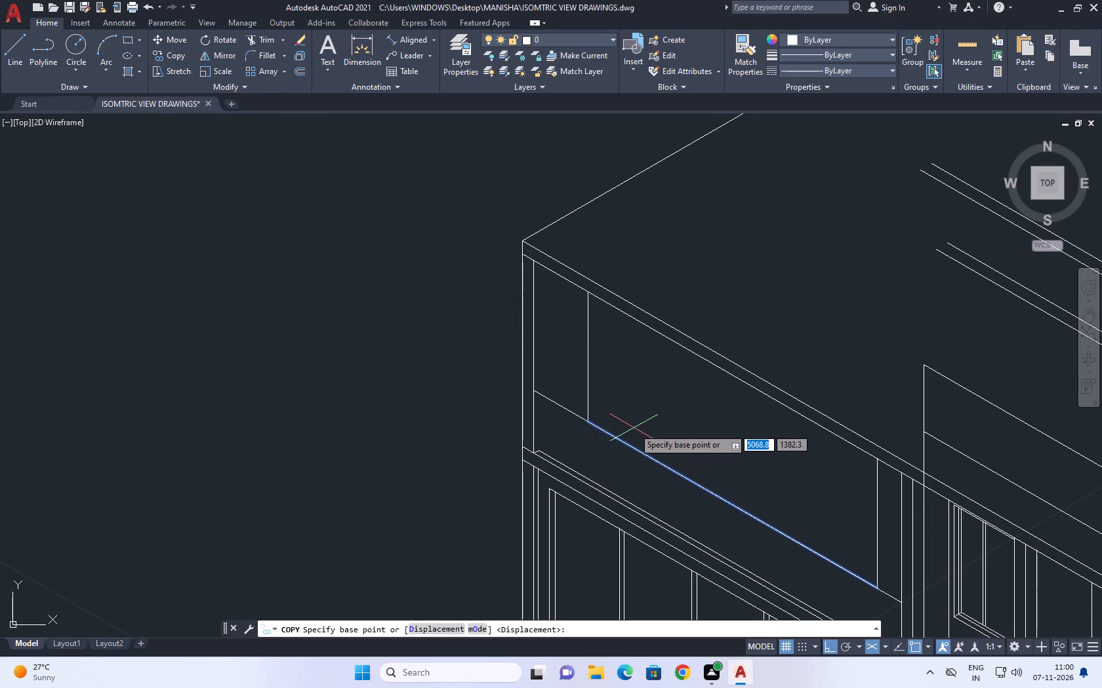
pyautogui.click(683, 470)
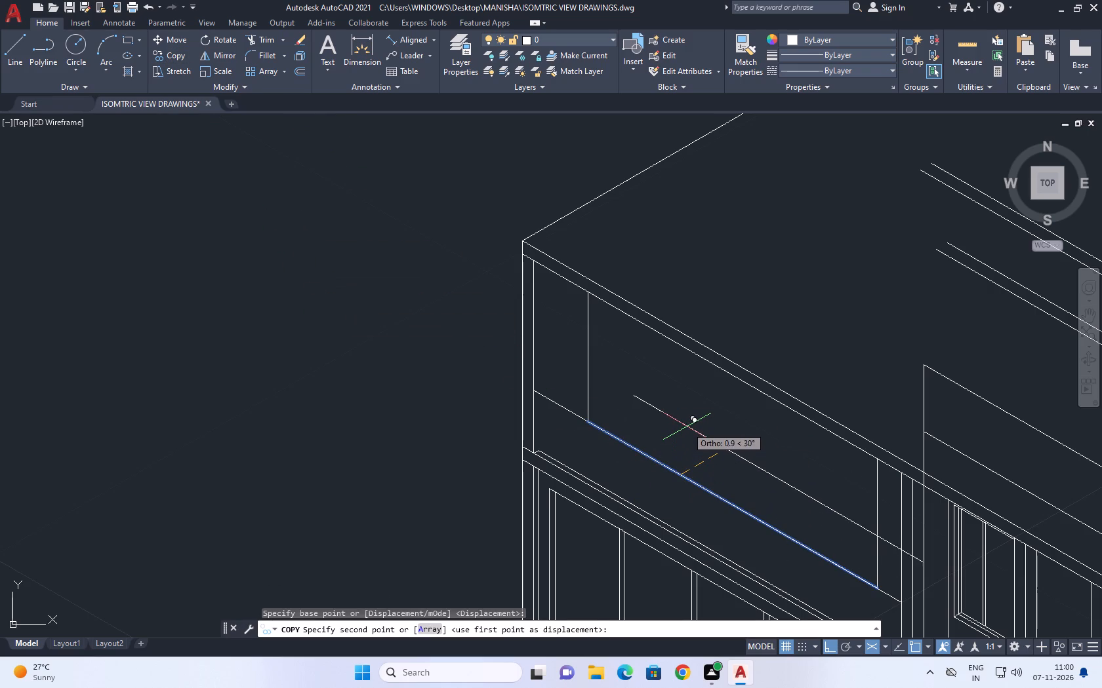
pyautogui.press('F5')
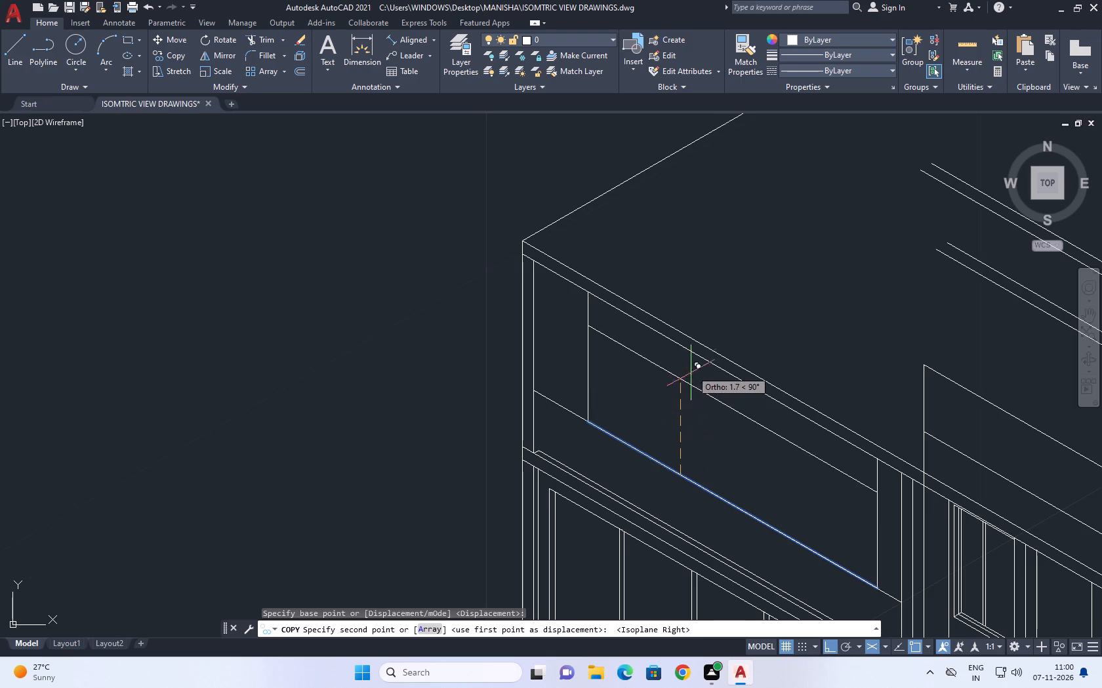
pyautogui.click(682, 344)
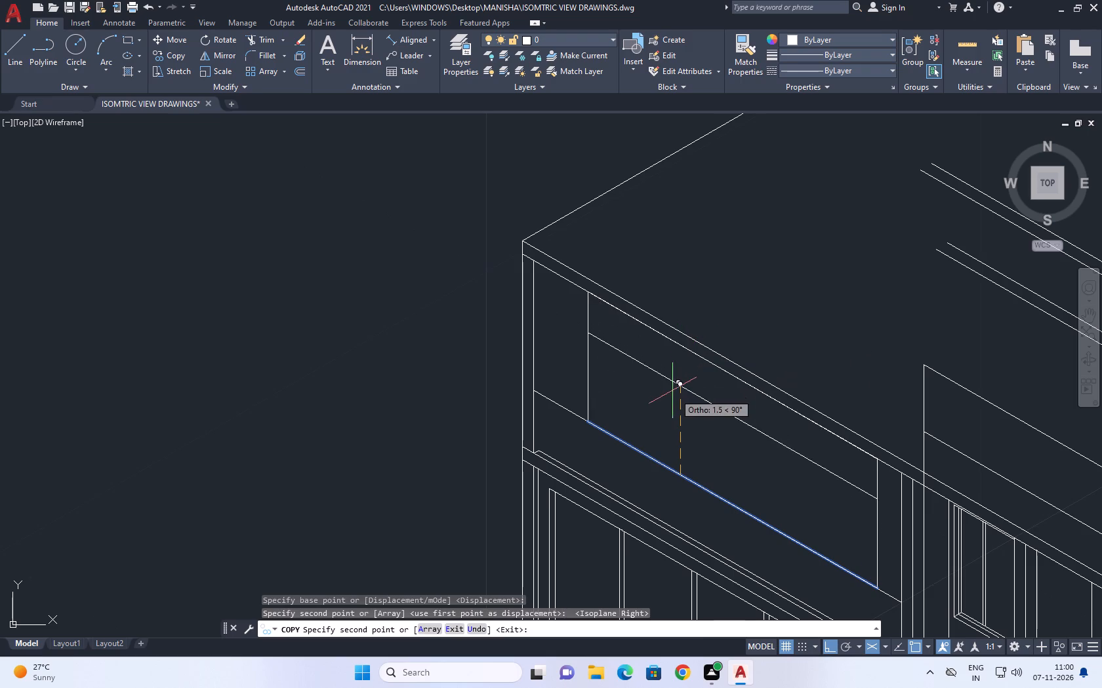
pyautogui.rightClick(676, 393)
pyautogui.click(710, 417)
# Copy the line at the window verticals' top ends 0.226 downward.
pyautogui.click(739, 381)
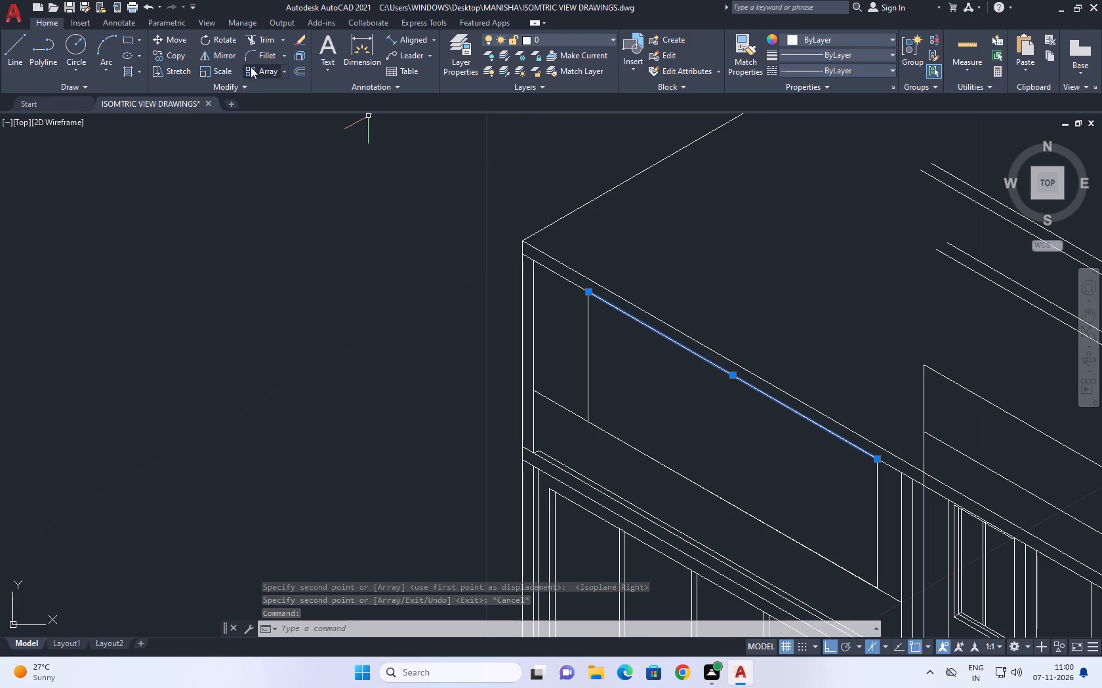
pyautogui.click(180, 56)
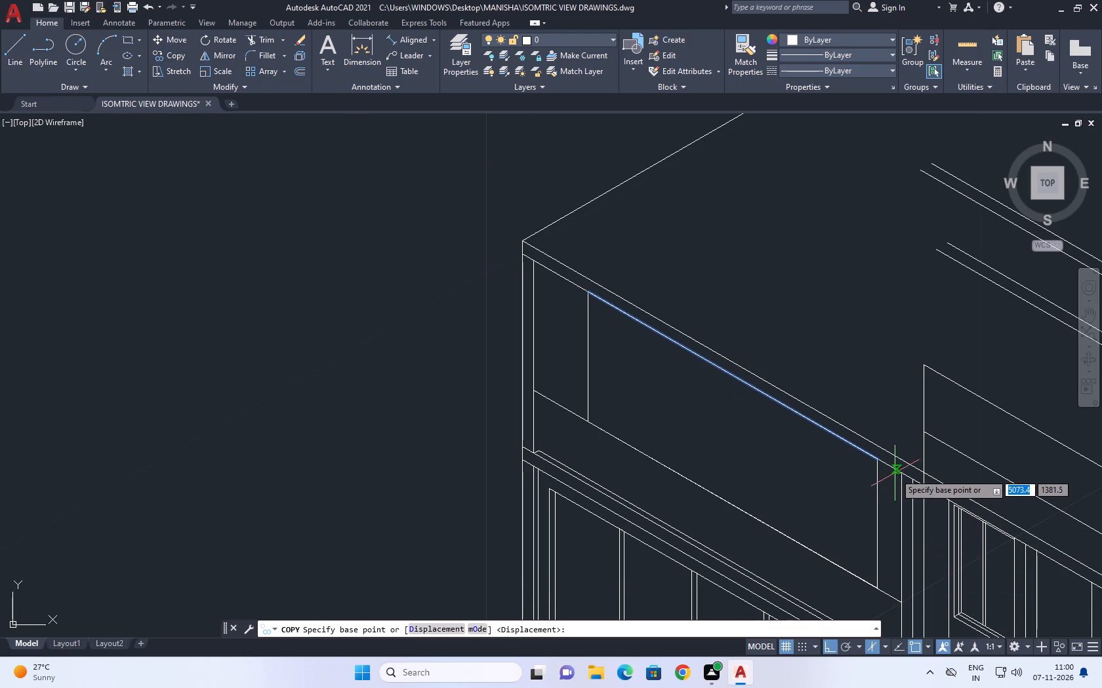
pyautogui.click(879, 459)
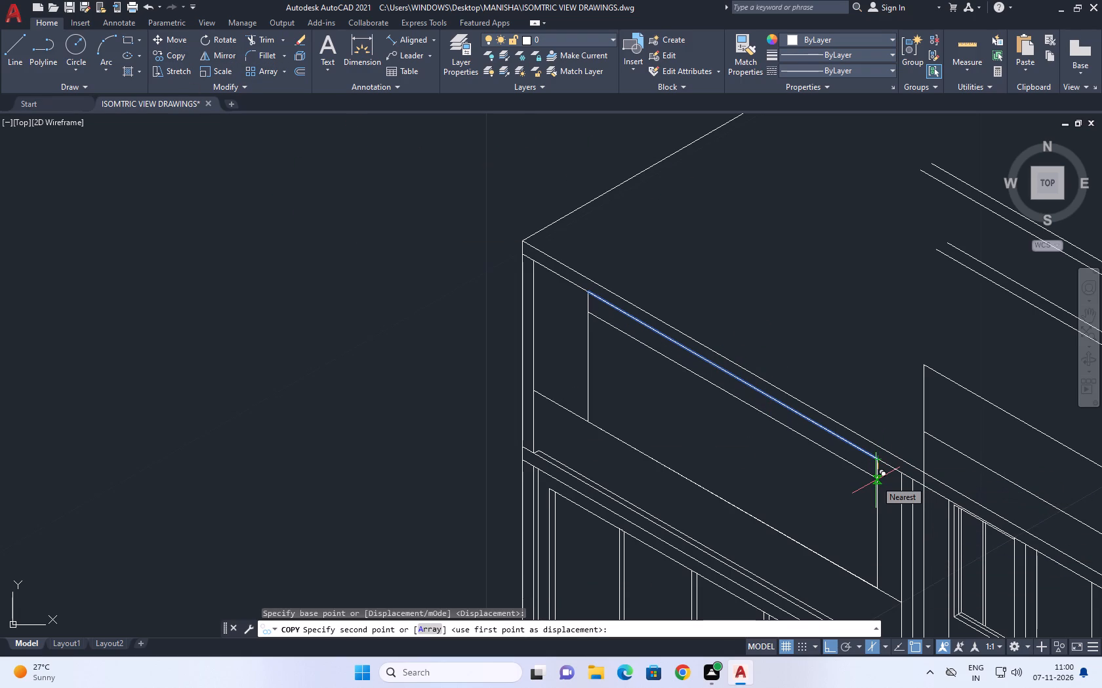
pyautogui.write('0.226')
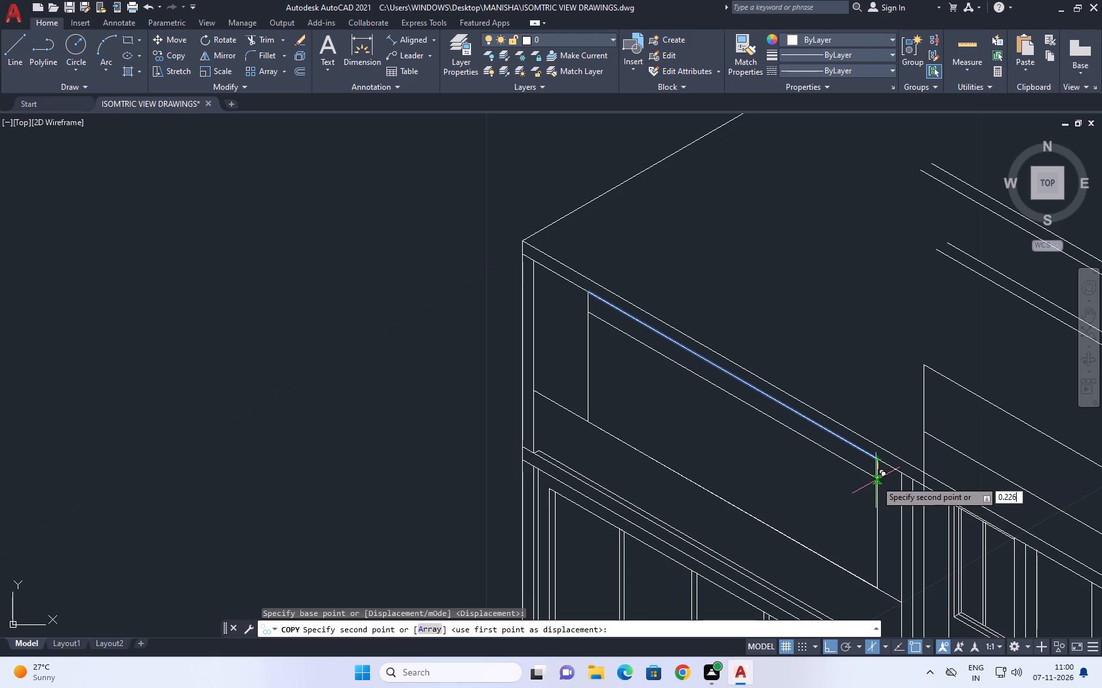
pyautogui.press('Return')
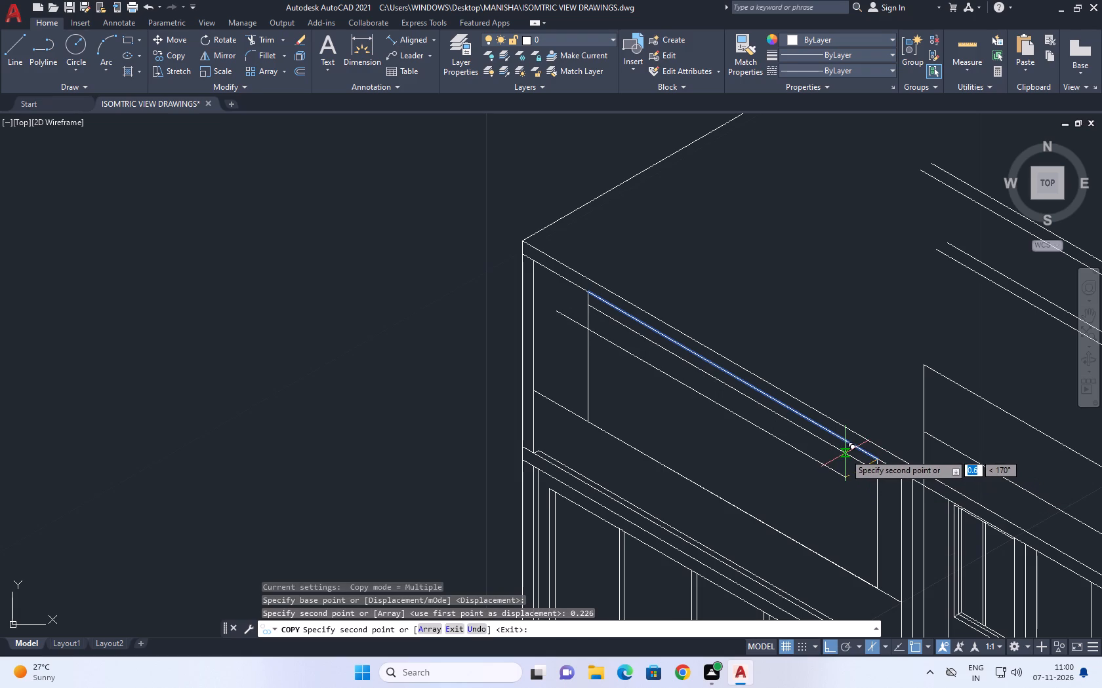
pyautogui.rightClick(822, 349)
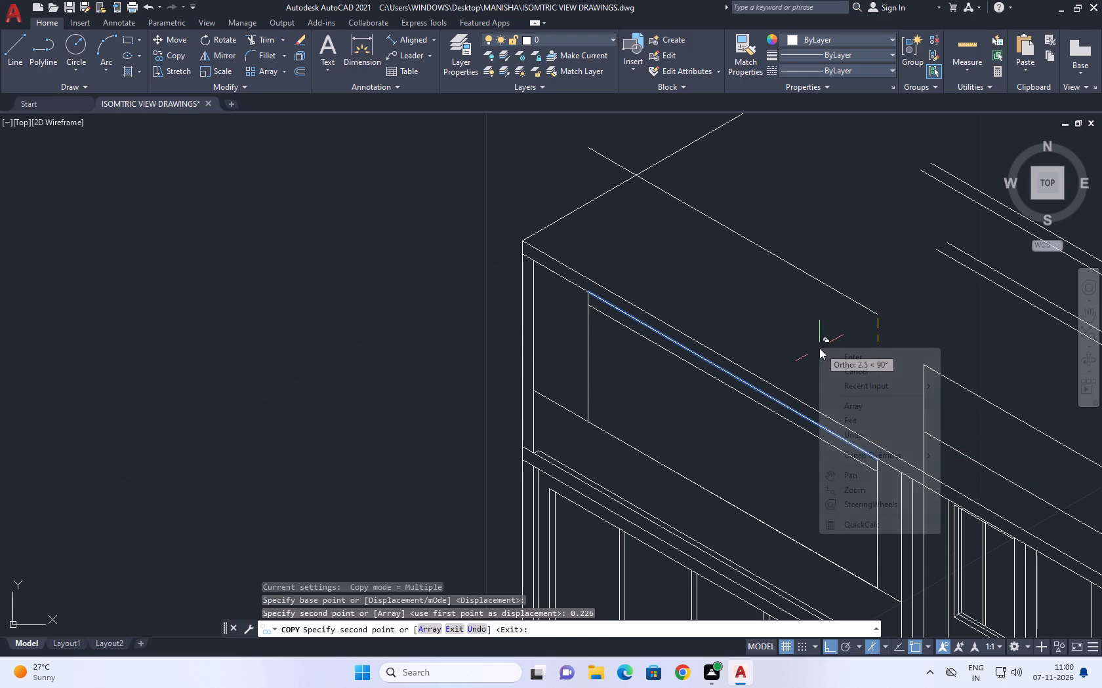
pyautogui.moveTo(900, 373); pyautogui.dragTo(895, 394)
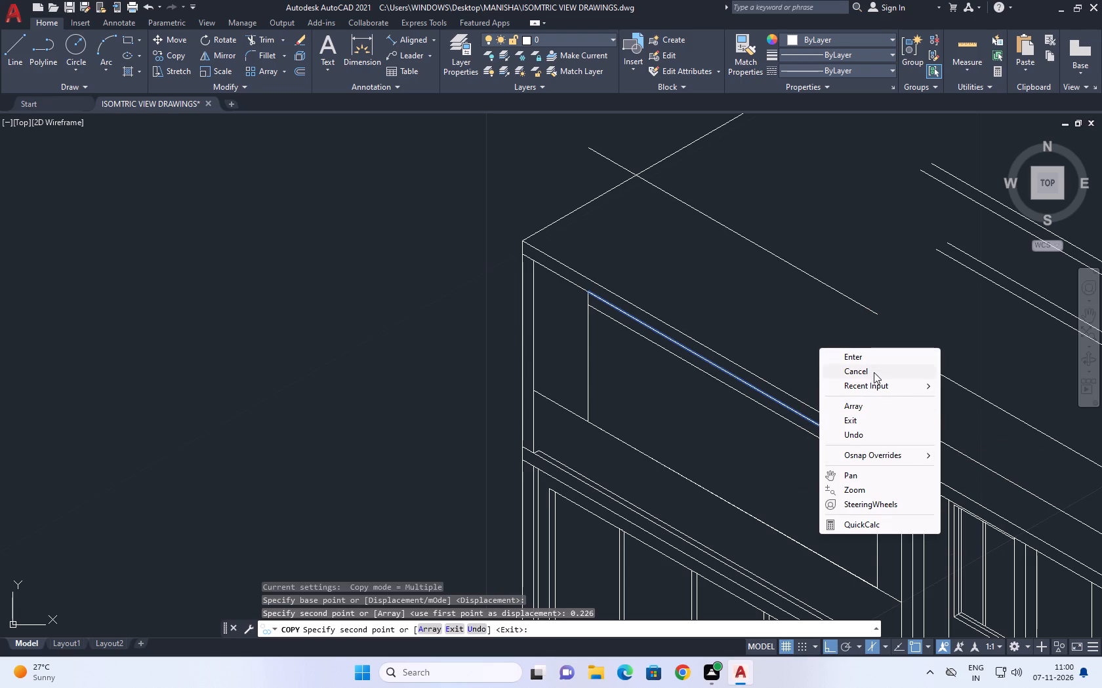
pyautogui.click(874, 372)
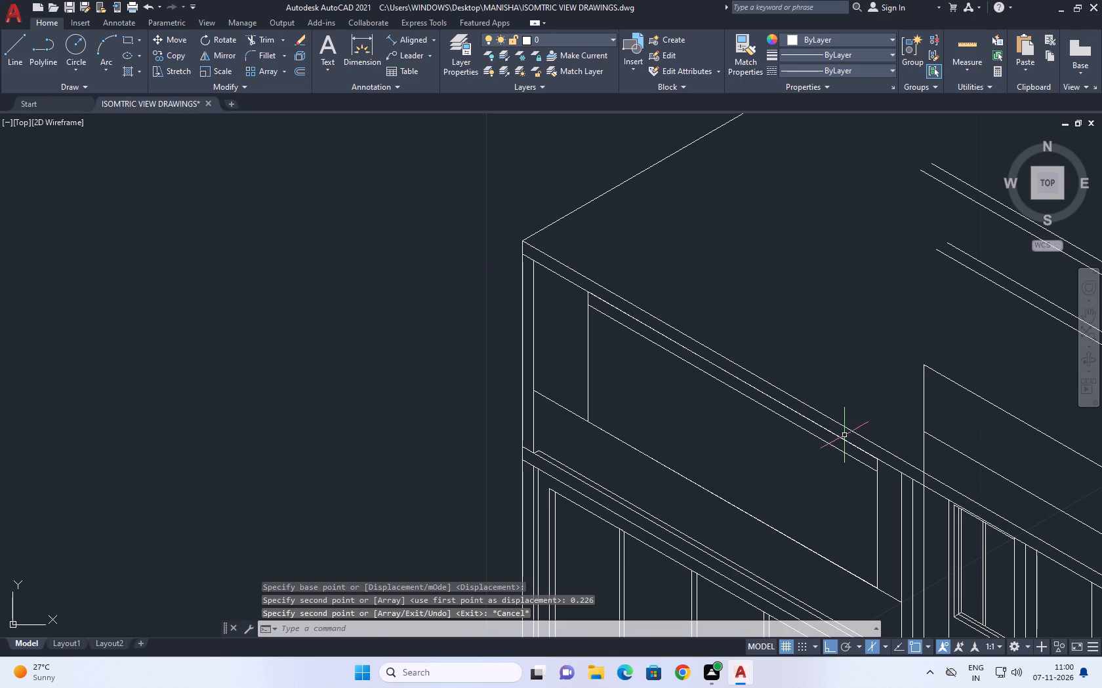
# Erase the upper copied line lying along the underside of the top band between the window verticals.
pyautogui.click(844, 435)
pyautogui.click(848, 413)
pyautogui.click(842, 438)
pyautogui.rightClick(829, 326)
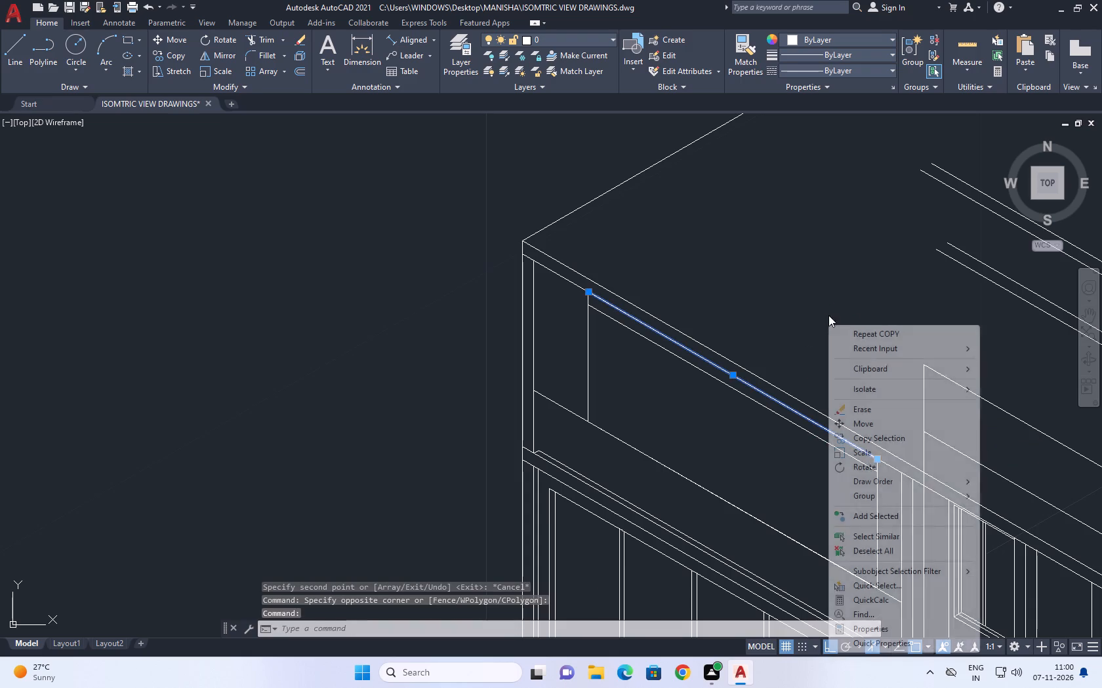
pyautogui.click(870, 408)
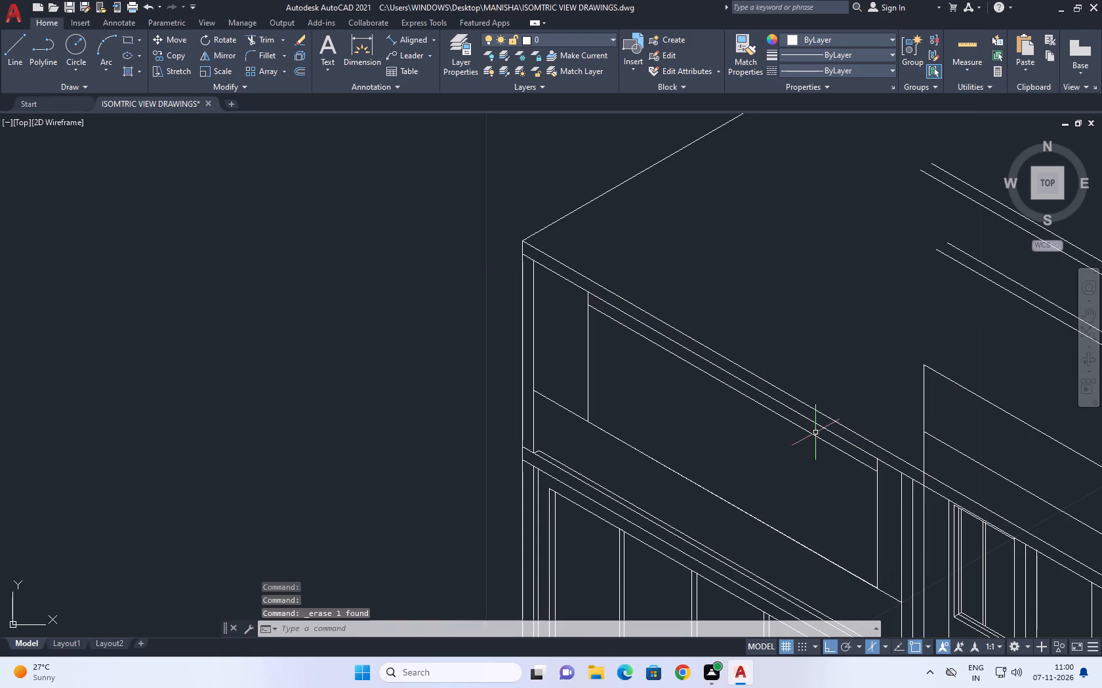
# Divide the window's head line just below the top band into 4 equal segments.
pyautogui.click(813, 434)
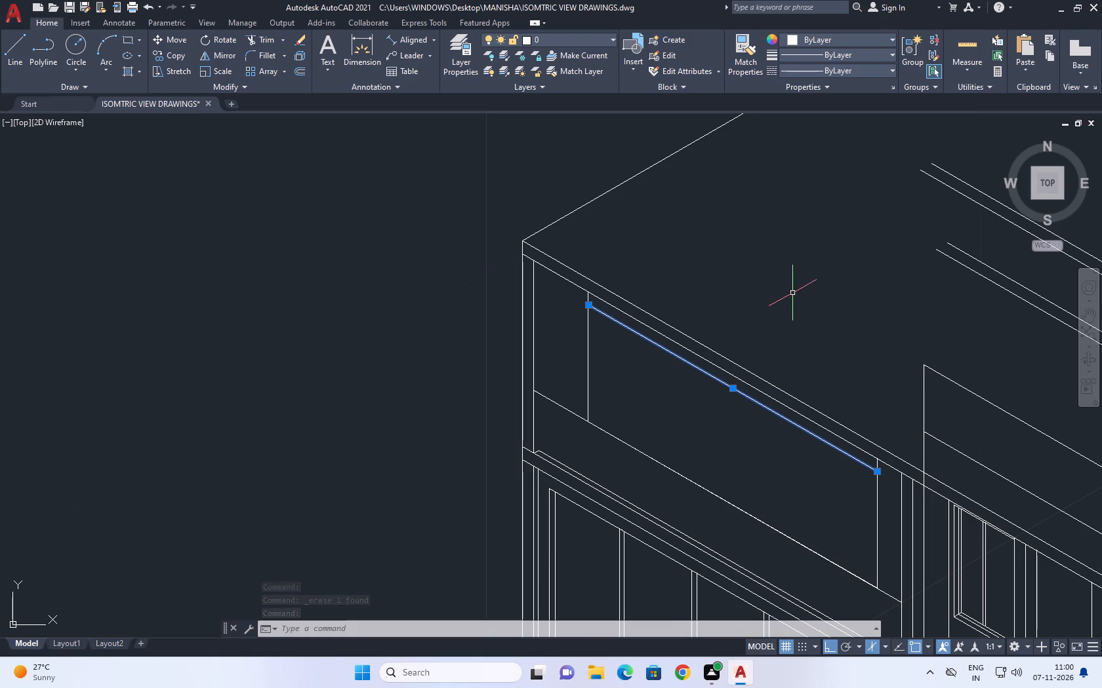
pyautogui.press('d')
pyautogui.write('IV')
pyautogui.press('space')
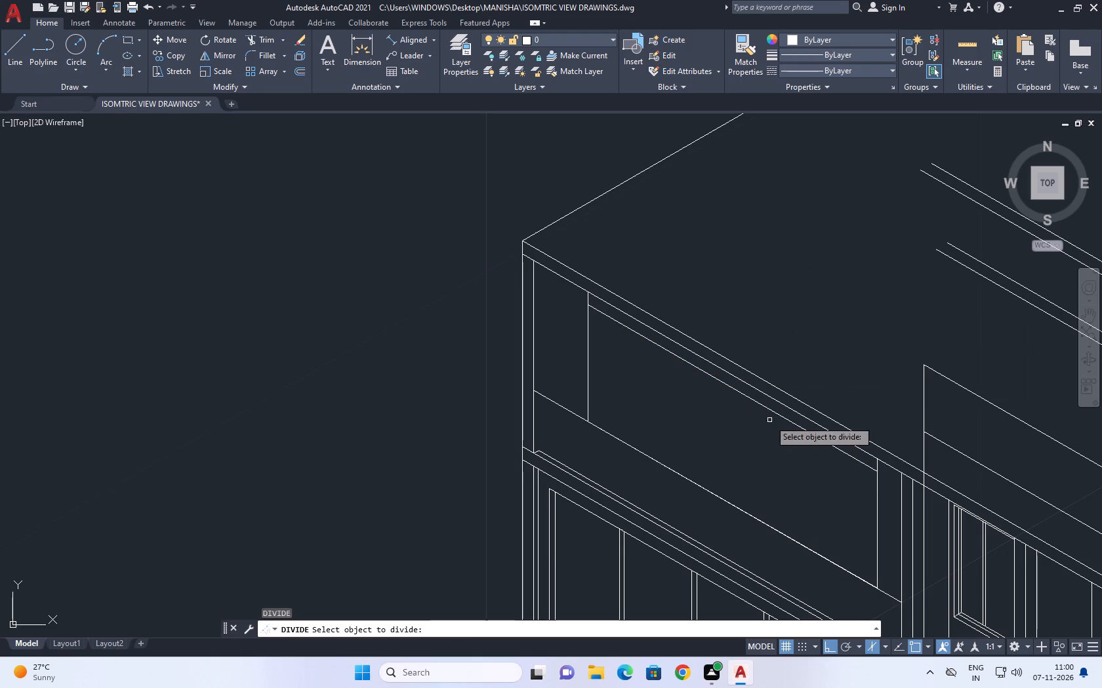
pyautogui.click(774, 412)
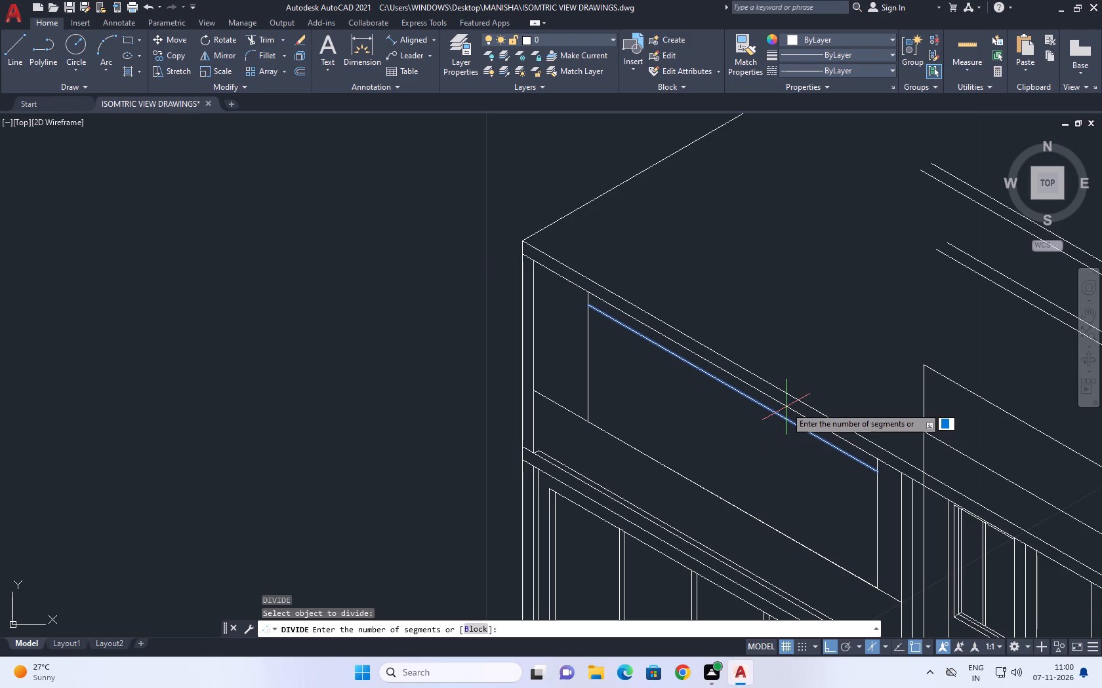
pyautogui.press('4')
pyautogui.press('Return')
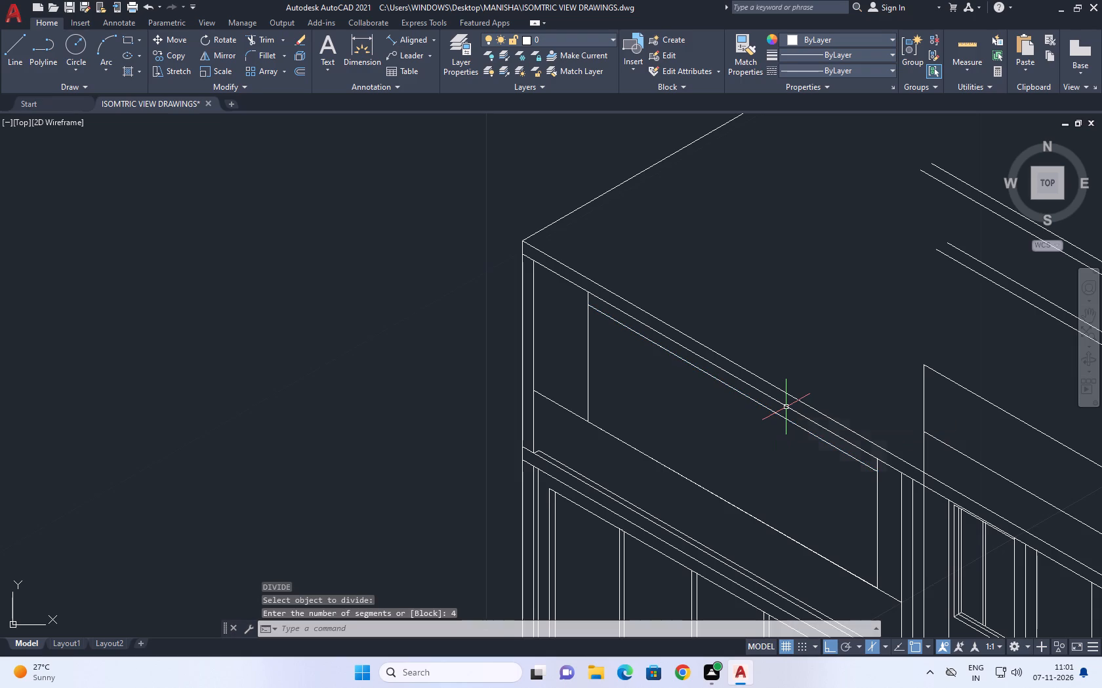
# Draw a vertical line from the head line's first division point down past the sill line.
pyautogui.click(7, 61)
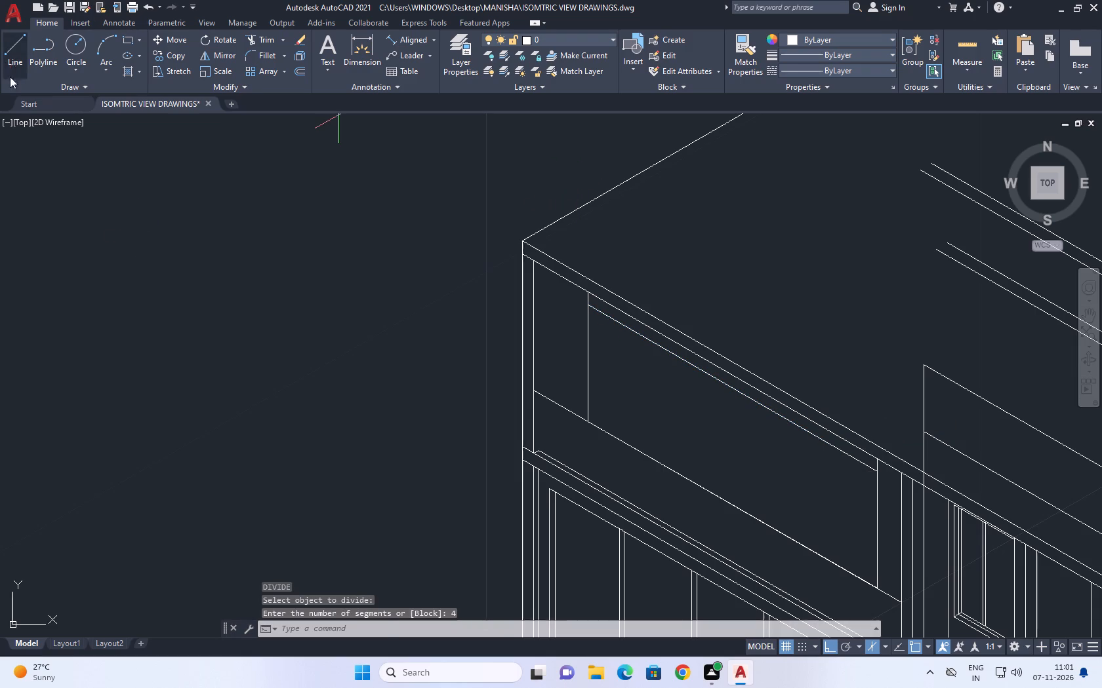
pyautogui.click(663, 346)
pyautogui.click(657, 486)
pyautogui.rightClick(724, 439)
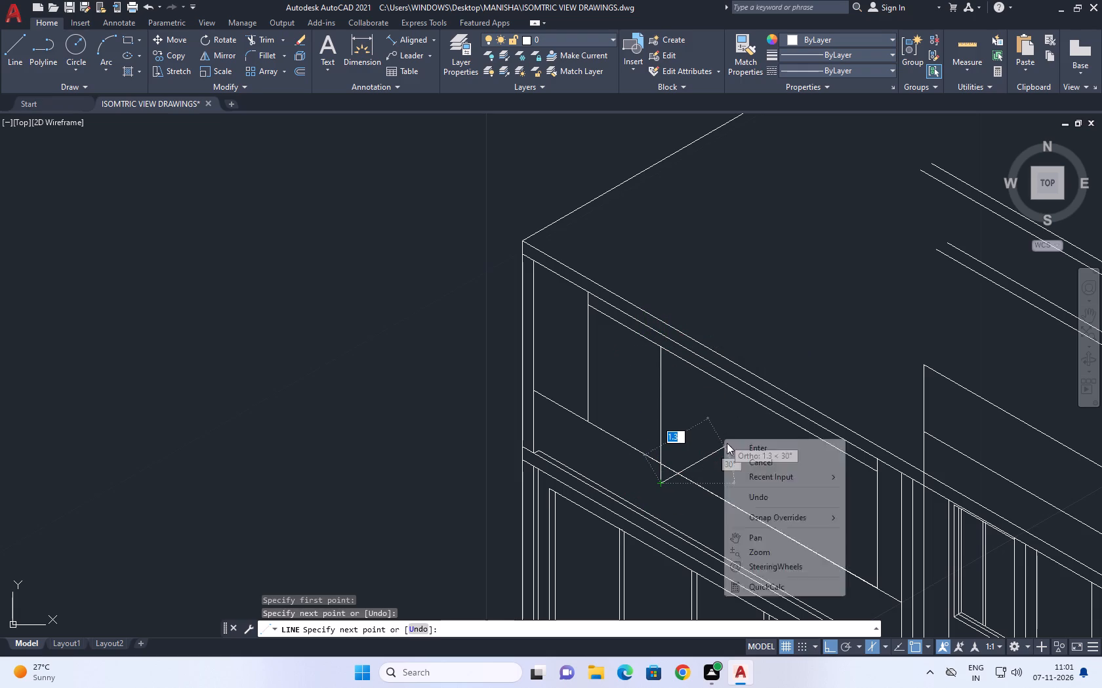
pyautogui.click(767, 457)
# Draw vertical lines from the head line's second and third division points down past the sill line, the second about 2.6 long.
pyautogui.moveTo(744, 452); pyautogui.dragTo(514, 382, button='middle')
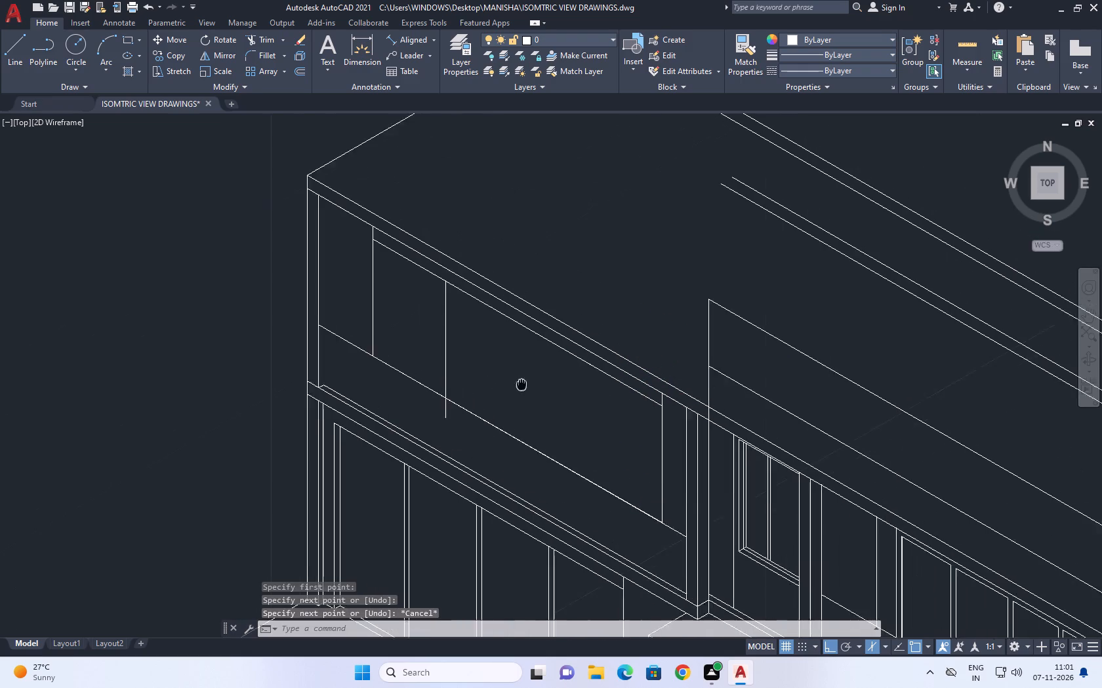
pyautogui.moveTo(514, 382); pyautogui.dragTo(502, 378, button='middle')
pyautogui.moveTo(605, 225); pyautogui.dragTo(575, 208, button='right')
pyautogui.click(664, 218)
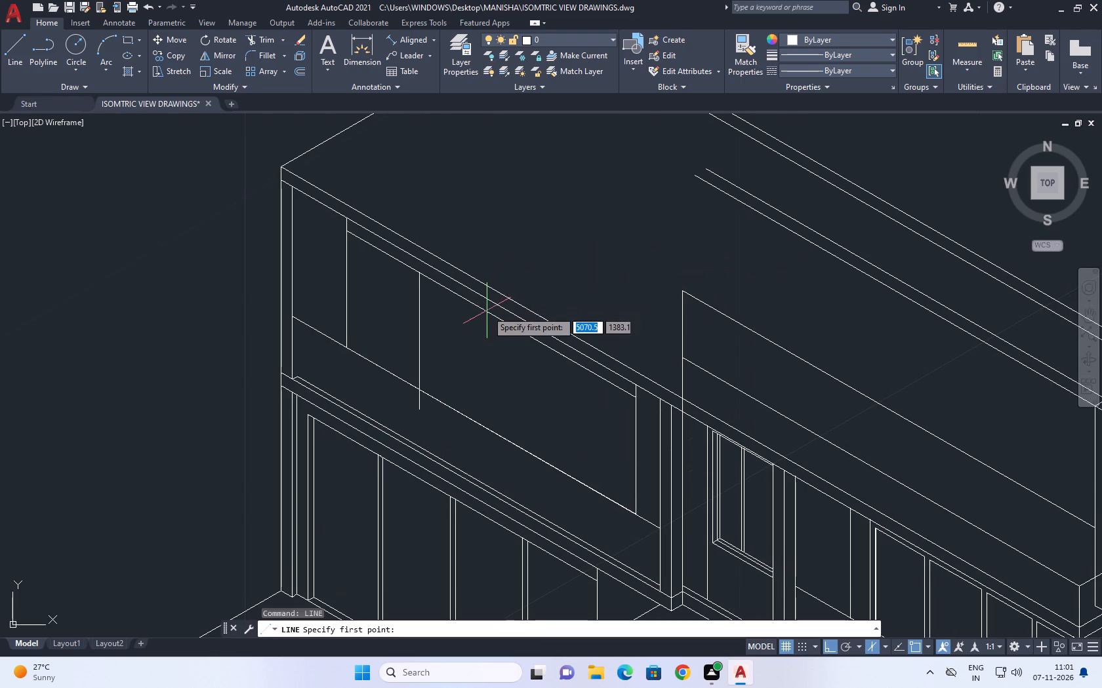
pyautogui.click(488, 315)
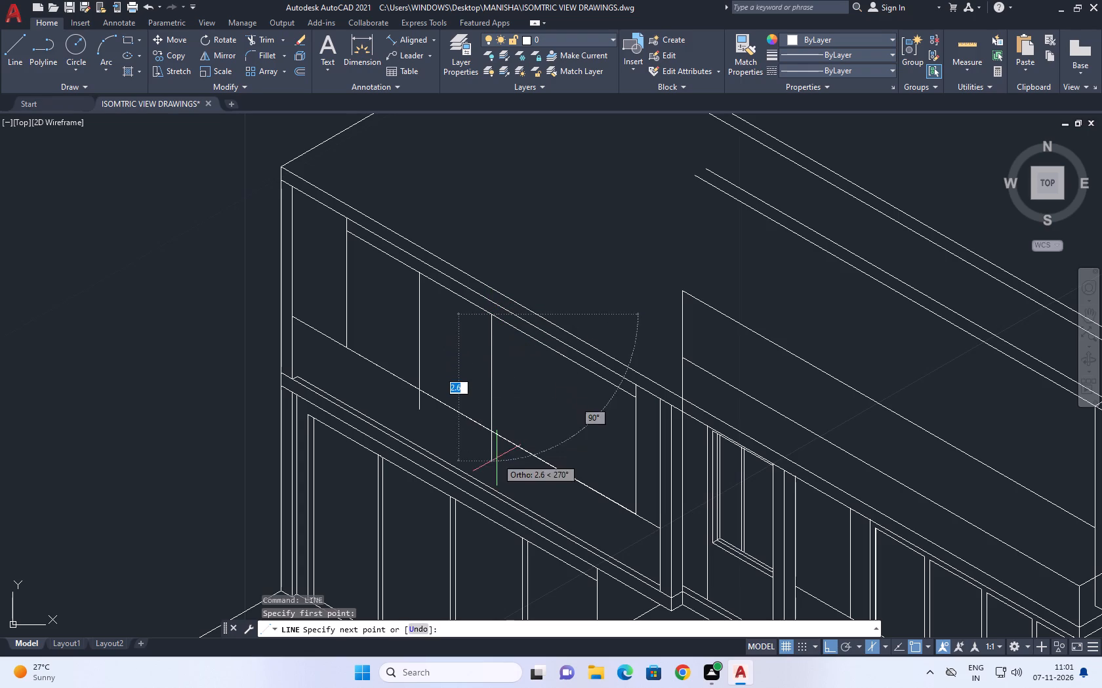
pyautogui.click(497, 458)
pyautogui.rightClick(527, 404)
pyautogui.click(565, 411)
pyautogui.moveTo(618, 187); pyautogui.dragTo(611, 197, button='right')
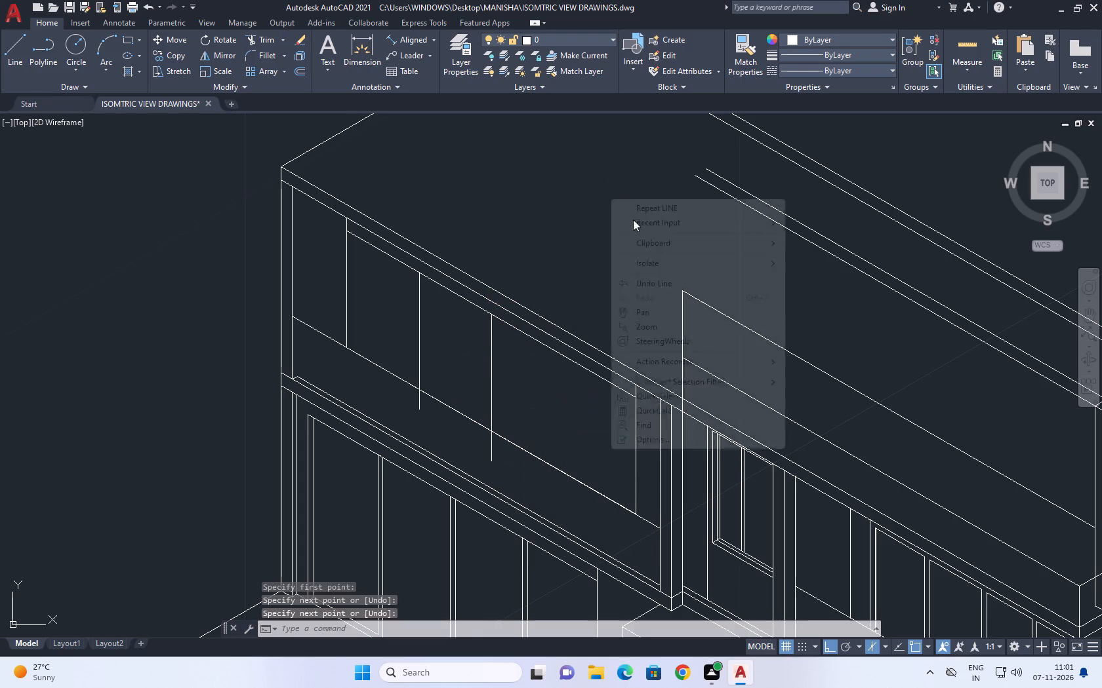
pyautogui.click(693, 206)
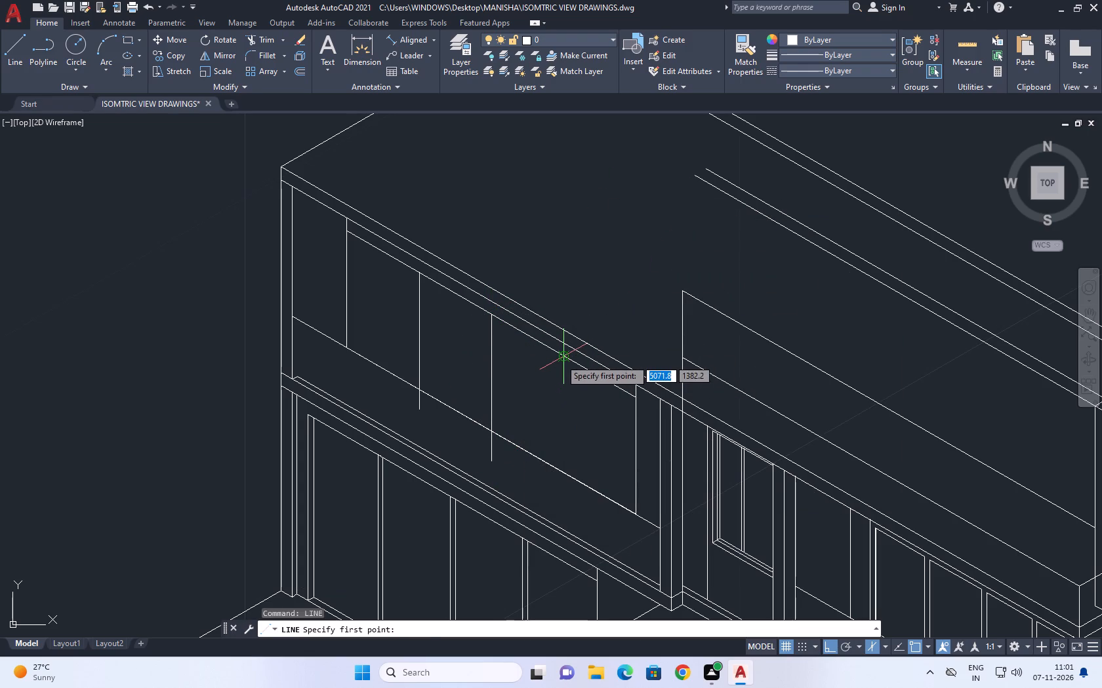
pyautogui.click(560, 359)
pyautogui.click(566, 505)
pyautogui.rightClick(588, 431)
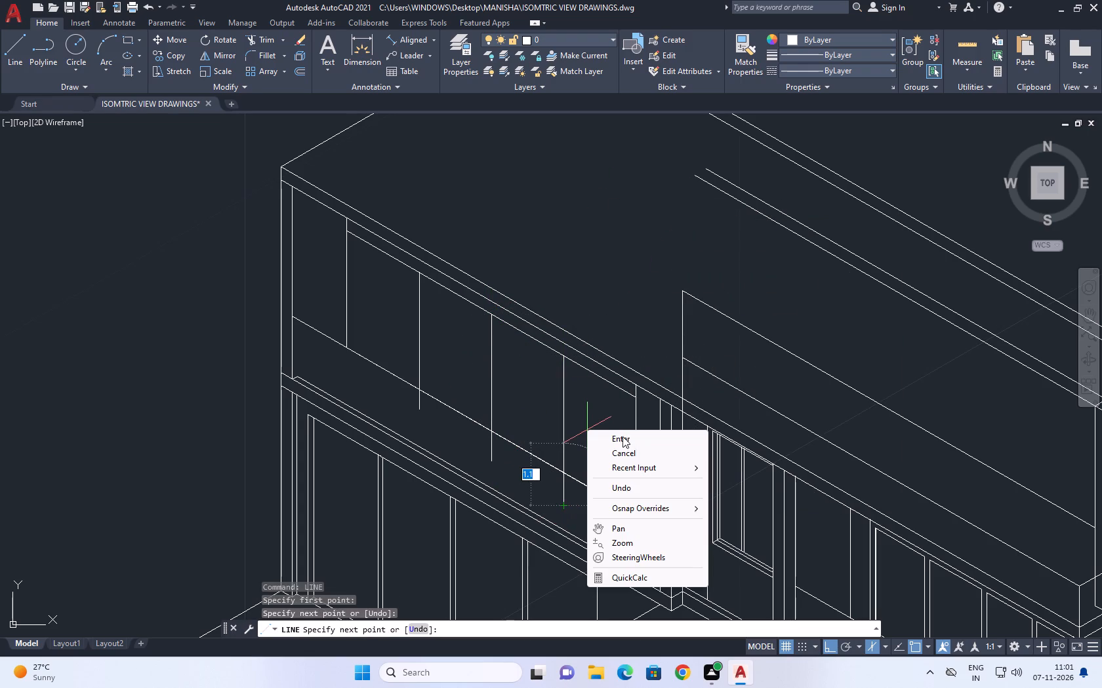
pyautogui.click(640, 442)
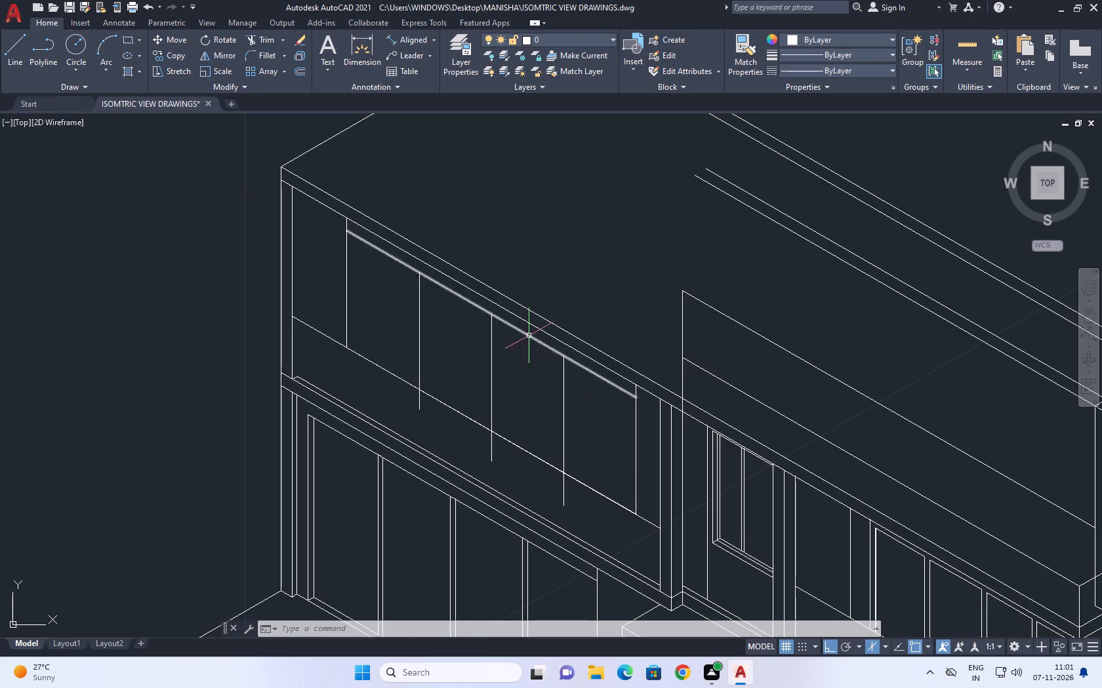
# Trim the ends of the three window division verticals that extend below the sill line.
pyautogui.moveTo(529, 336); pyautogui.dragTo(555, 362, button='middle')
pyautogui.click(264, 36)
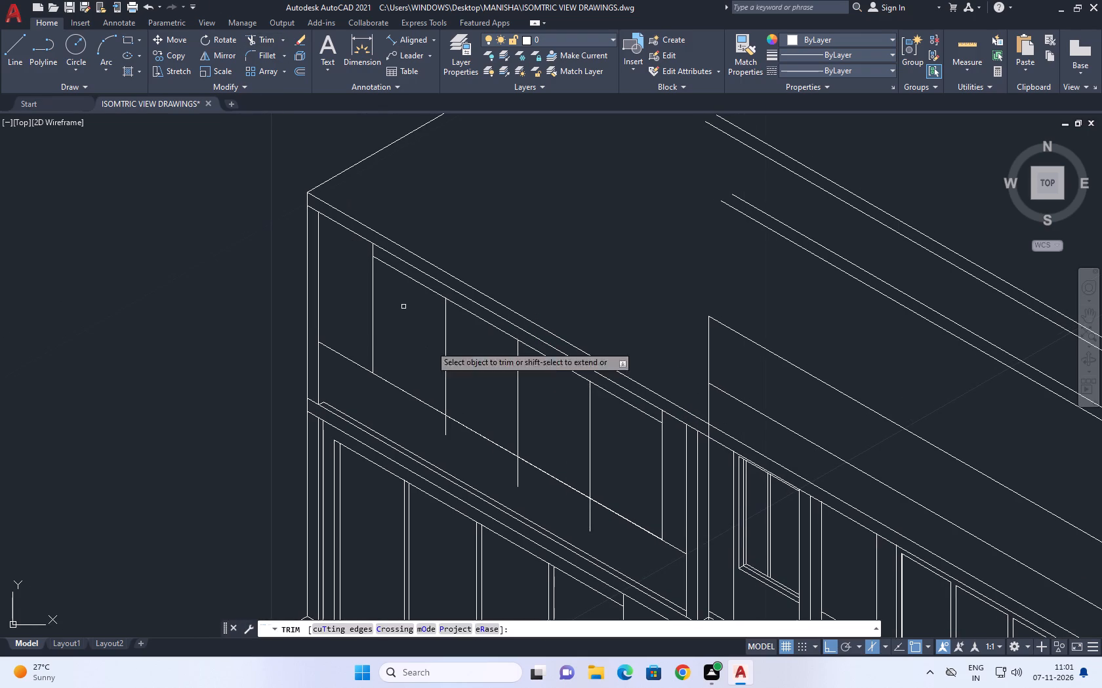
pyautogui.click(600, 524)
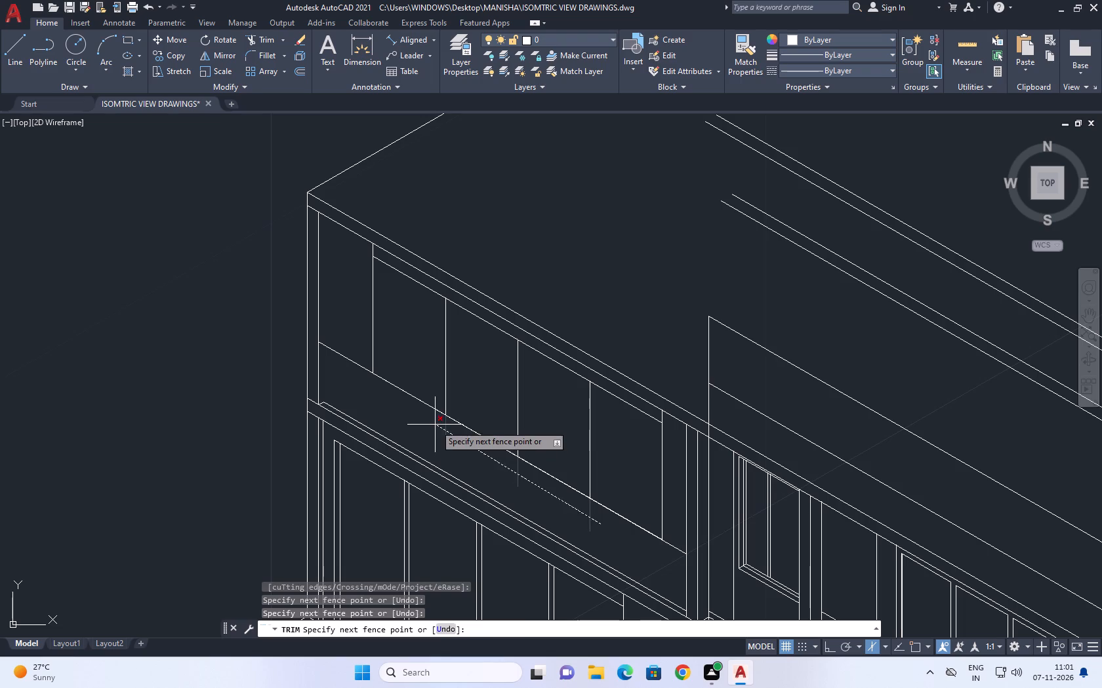
pyautogui.click(435, 424)
pyautogui.rightClick(564, 290)
pyautogui.moveTo(590, 313); pyautogui.dragTo(598, 315)
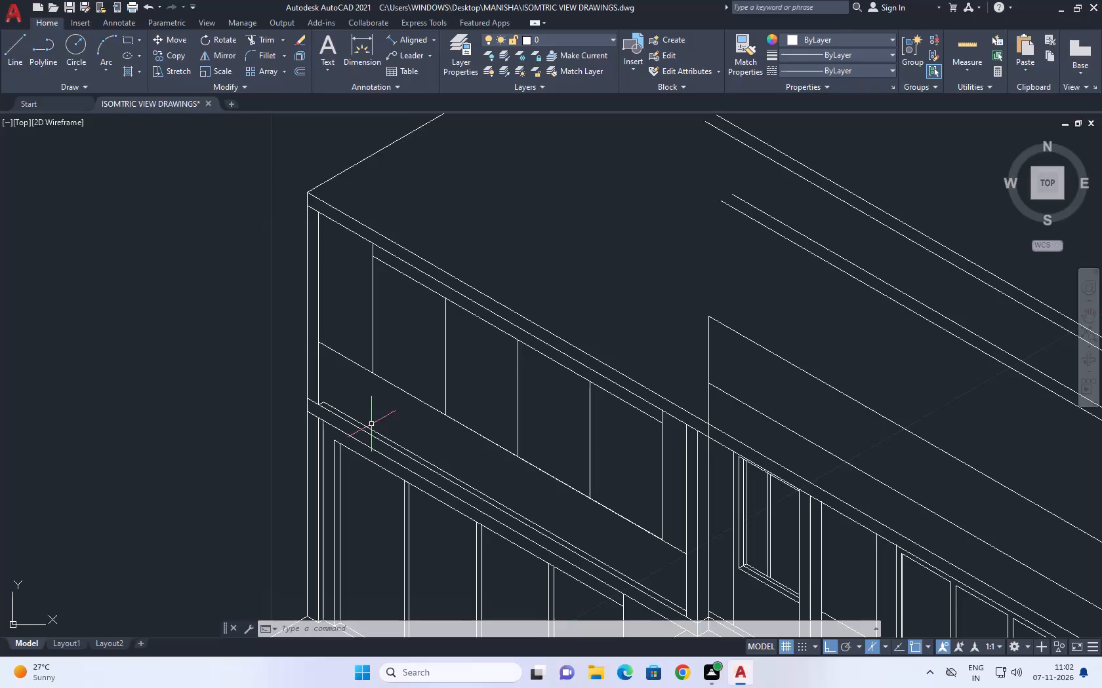
# Erase the duplicate line lying on the sill between the feet of the two outer window verticals.
pyautogui.moveTo(397, 421); pyautogui.dragTo(407, 417, button='middle')
pyautogui.click(556, 470)
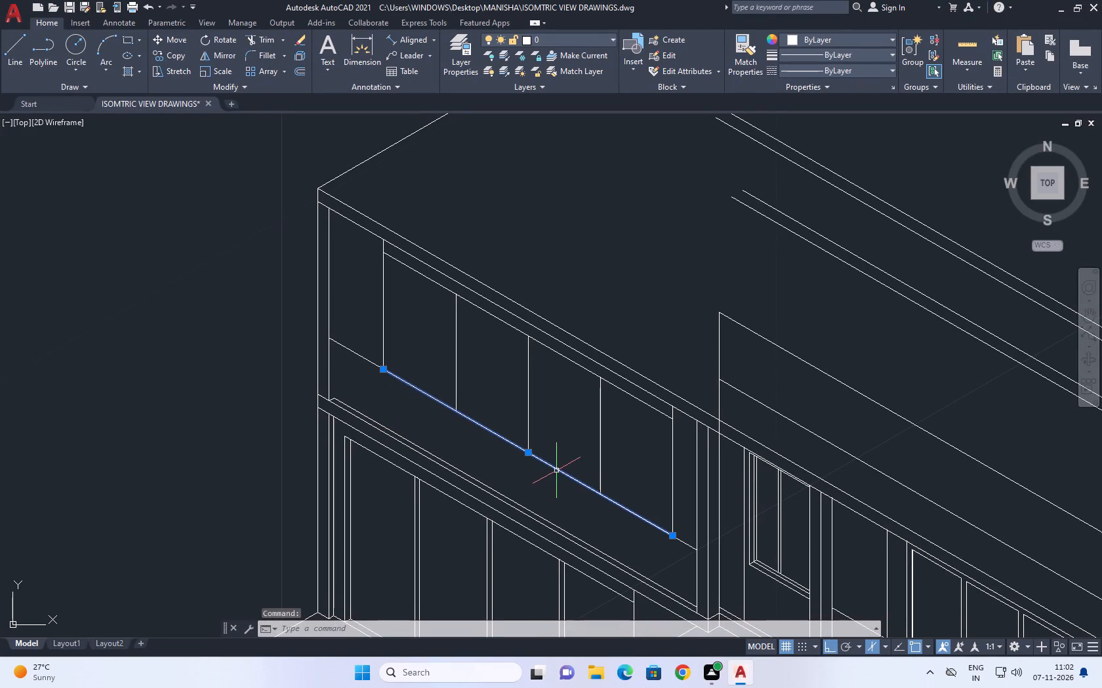
pyautogui.rightClick(623, 301)
pyautogui.click(674, 386)
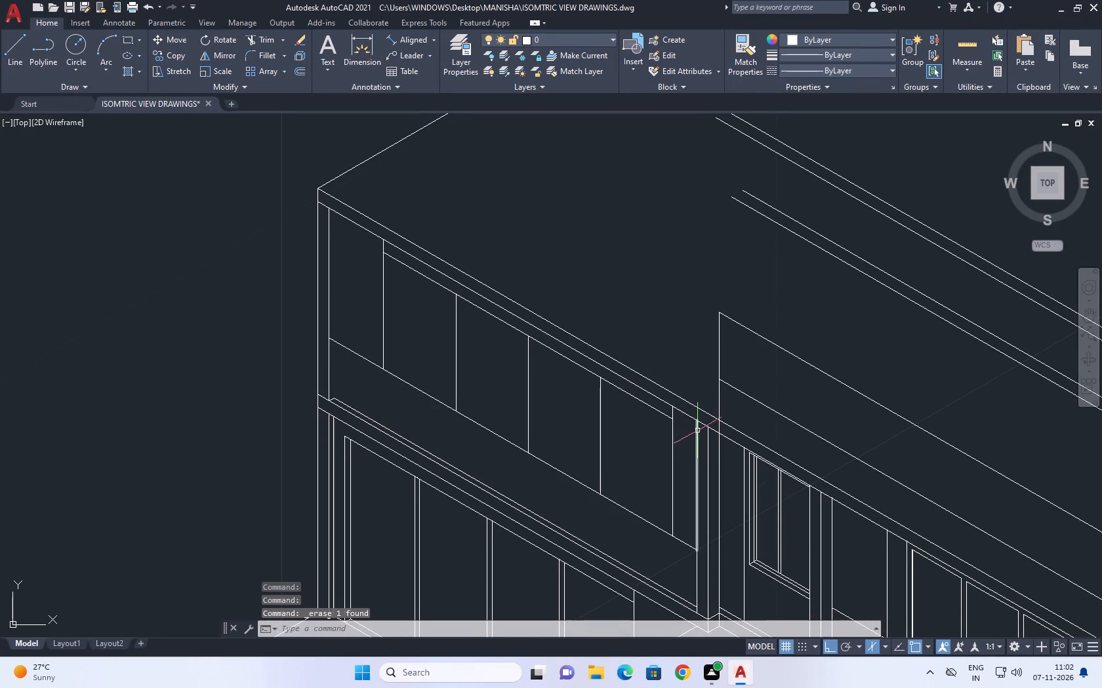
# Copy the window's left outer vertical 0.113 inward along the wall, using the left isoplane.
pyautogui.click(384, 306)
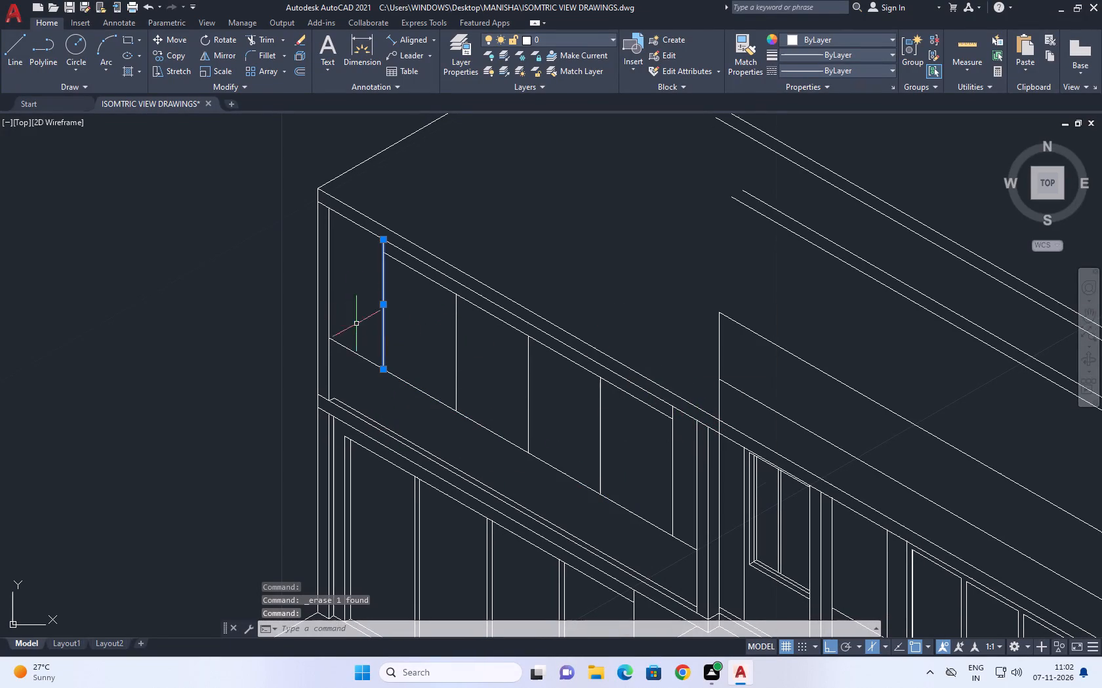
pyautogui.click(174, 60)
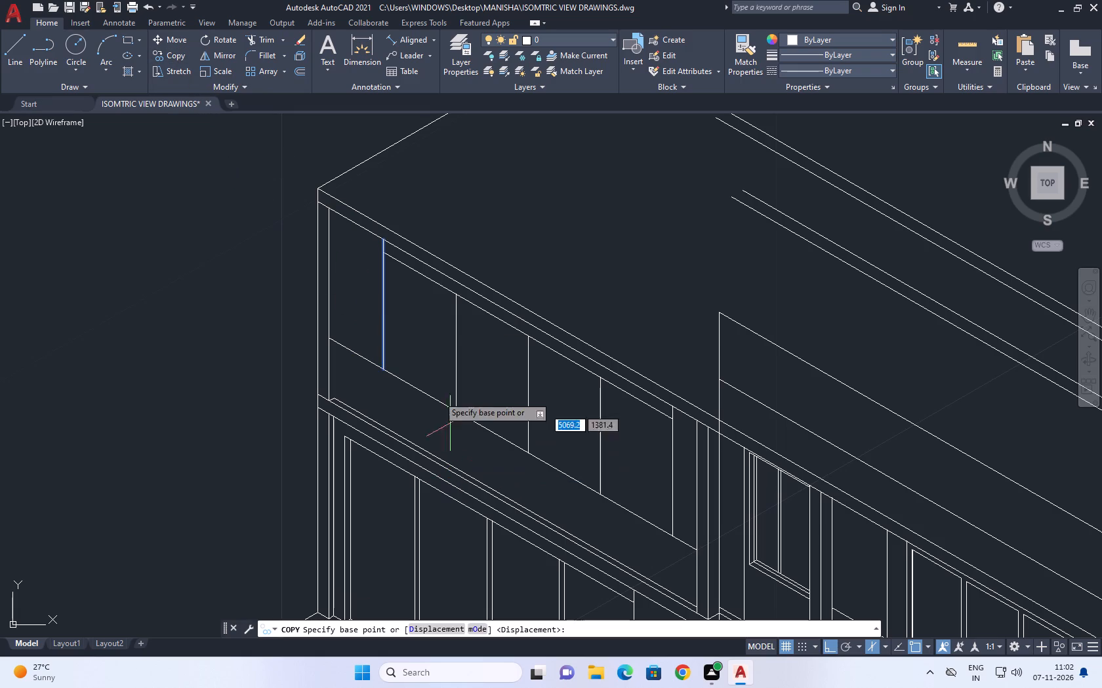
pyautogui.click(382, 371)
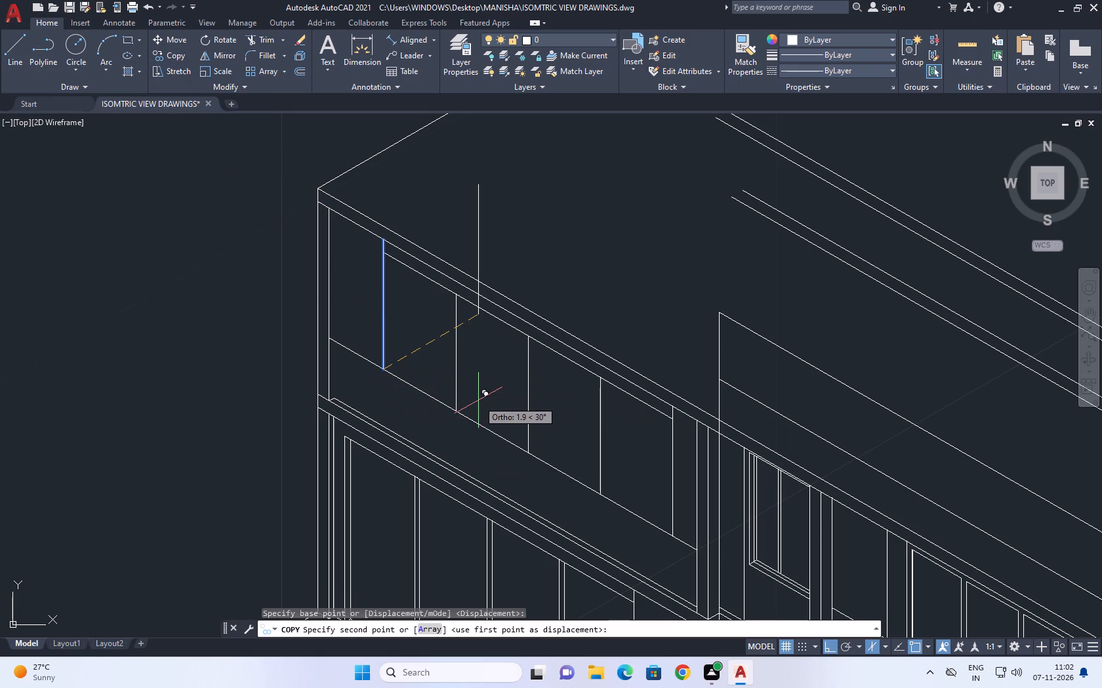
pyautogui.press('F5')
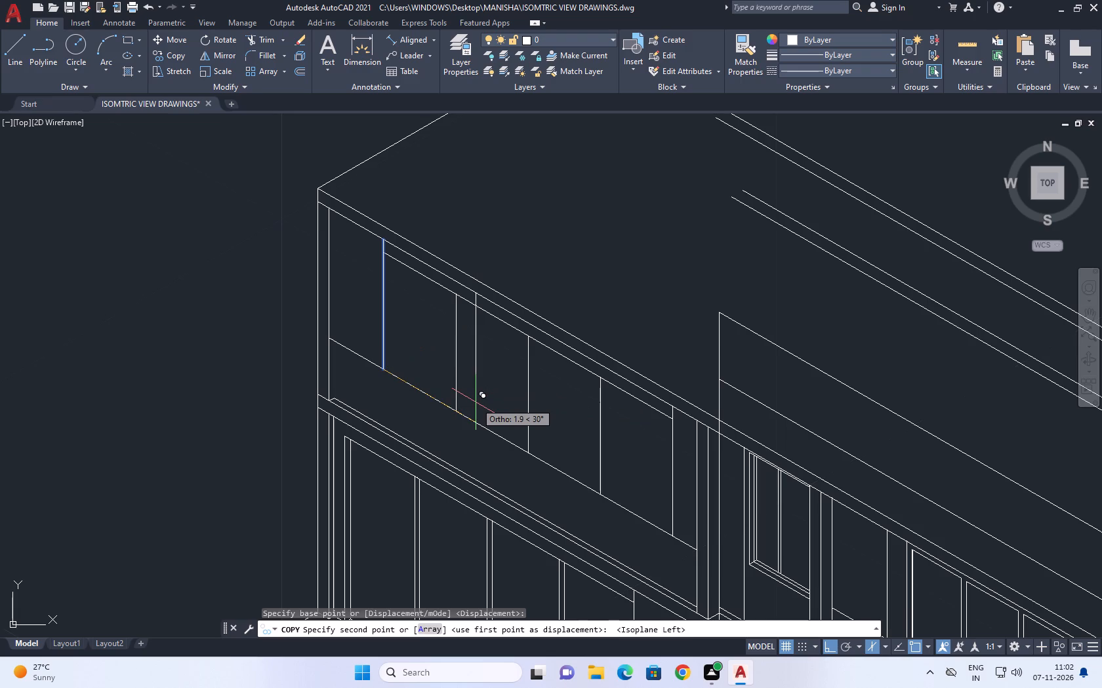
pyautogui.write('0.113')
pyautogui.press('Return')
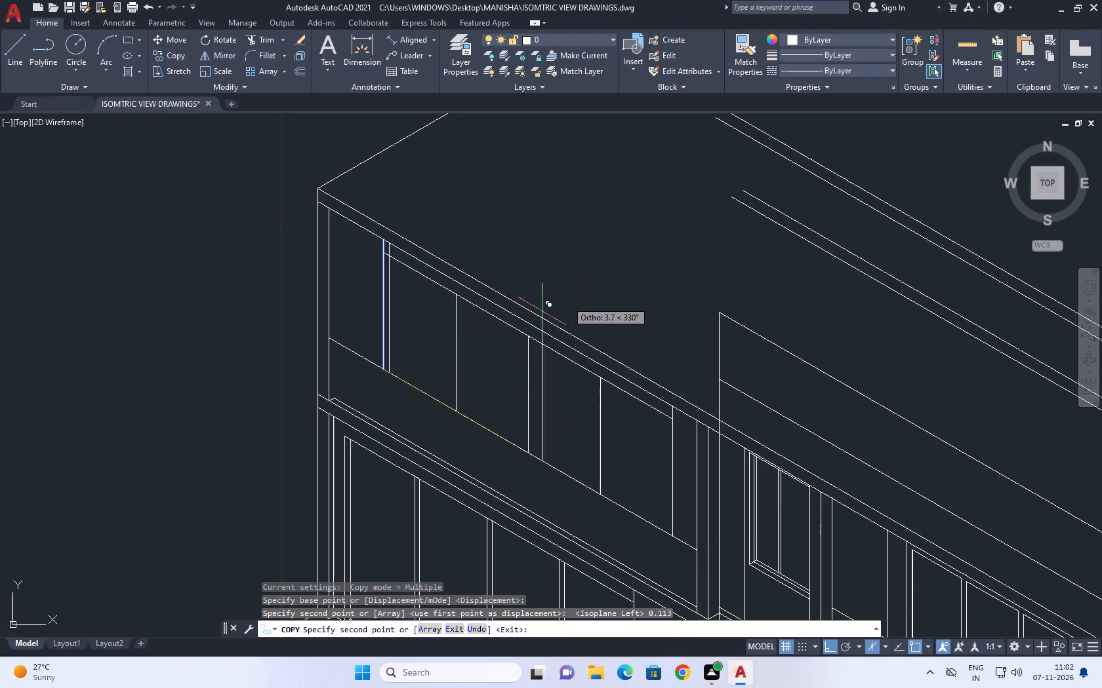
pyautogui.rightClick(573, 297)
pyautogui.click(624, 318)
# Copy the window's right outer vertical inward along the wall, undoing a 0.01 trial copy and using 0.02 instead.
pyautogui.moveTo(473, 357); pyautogui.dragTo(523, 353, button='middle')
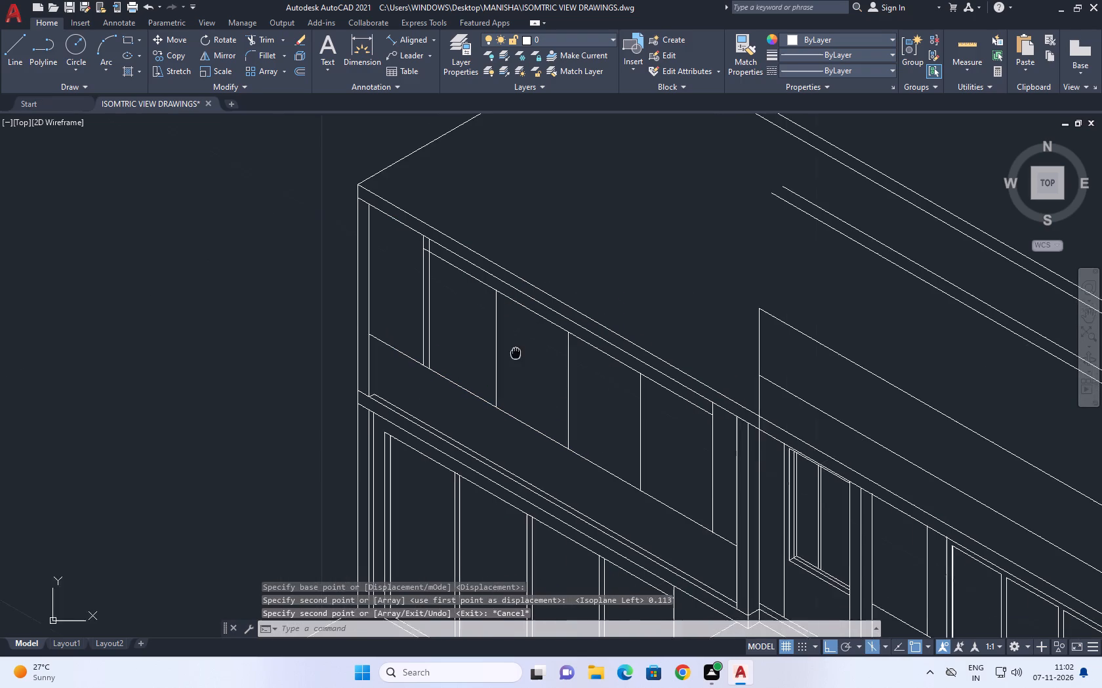
pyautogui.moveTo(523, 353); pyautogui.dragTo(569, 354, button='middle')
pyautogui.click(779, 455)
pyautogui.click(722, 457)
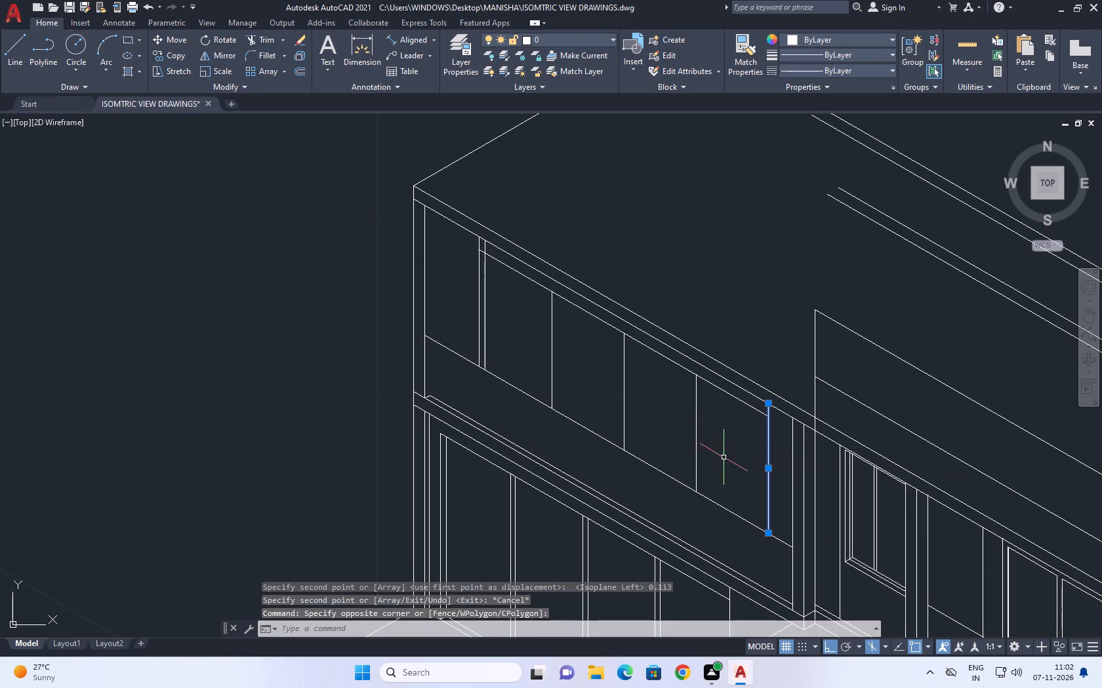
pyautogui.click(170, 55)
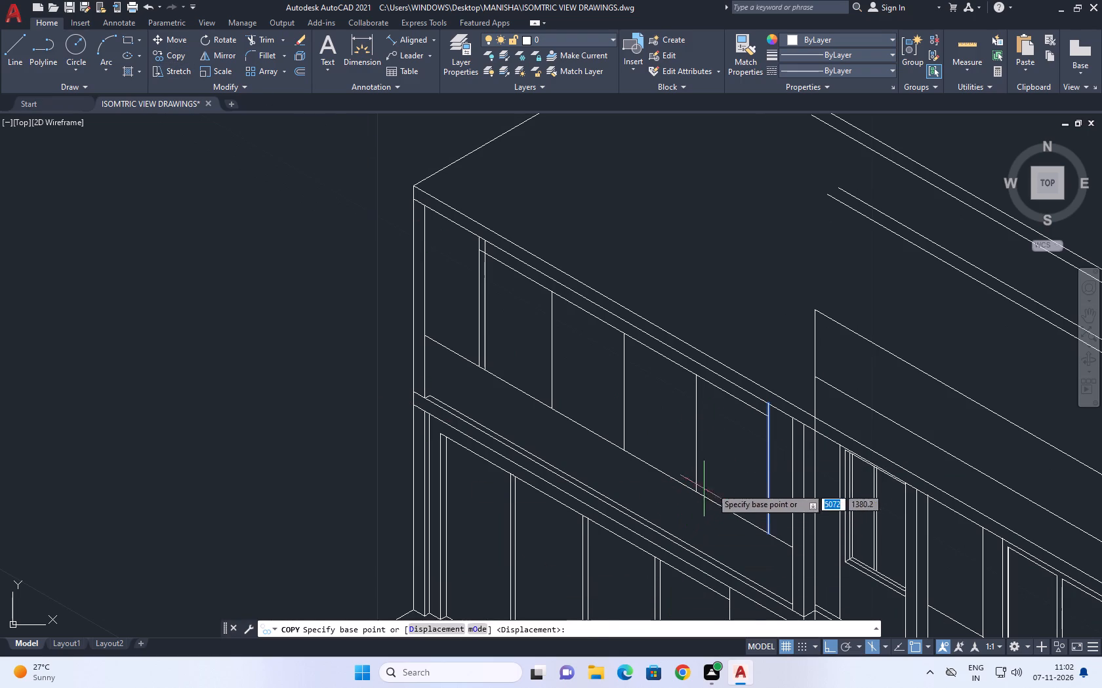
pyautogui.click(716, 485)
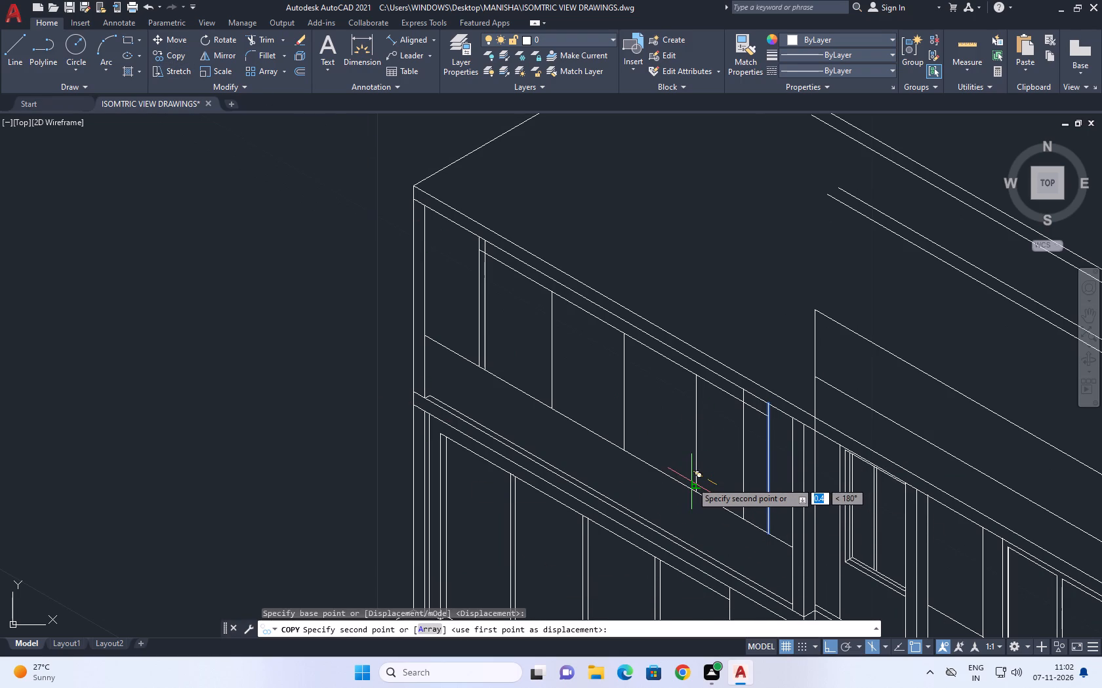
pyautogui.write('0.01')
pyautogui.press('Return')
pyautogui.scroll(1, 755, 474)
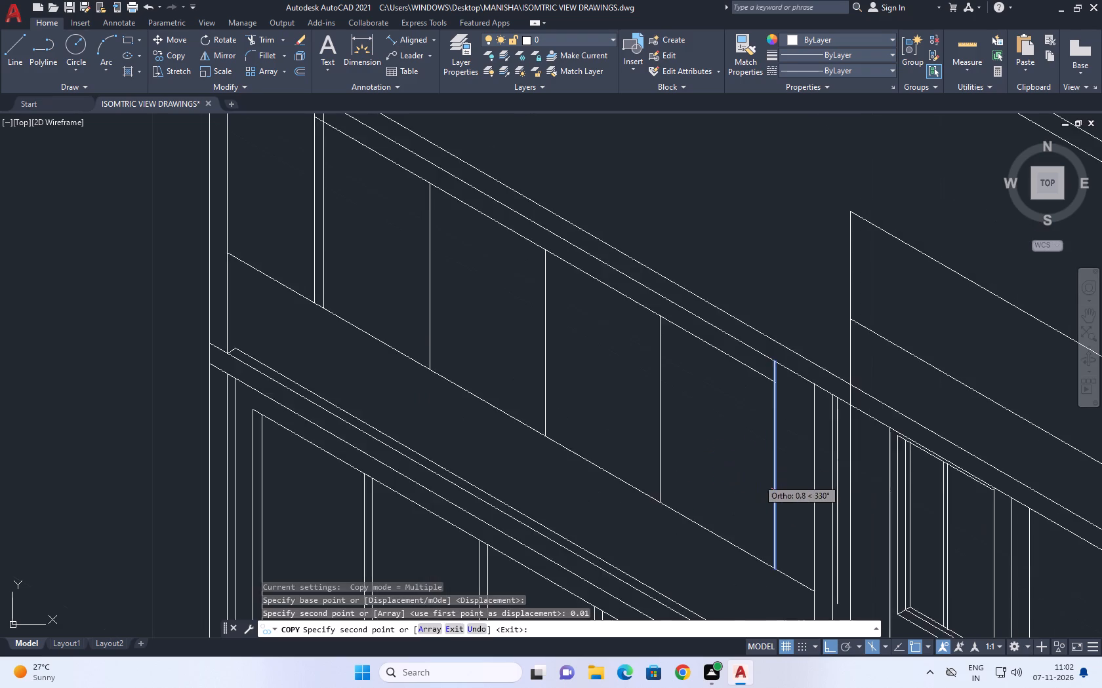
pyautogui.scroll(5, 759, 482)
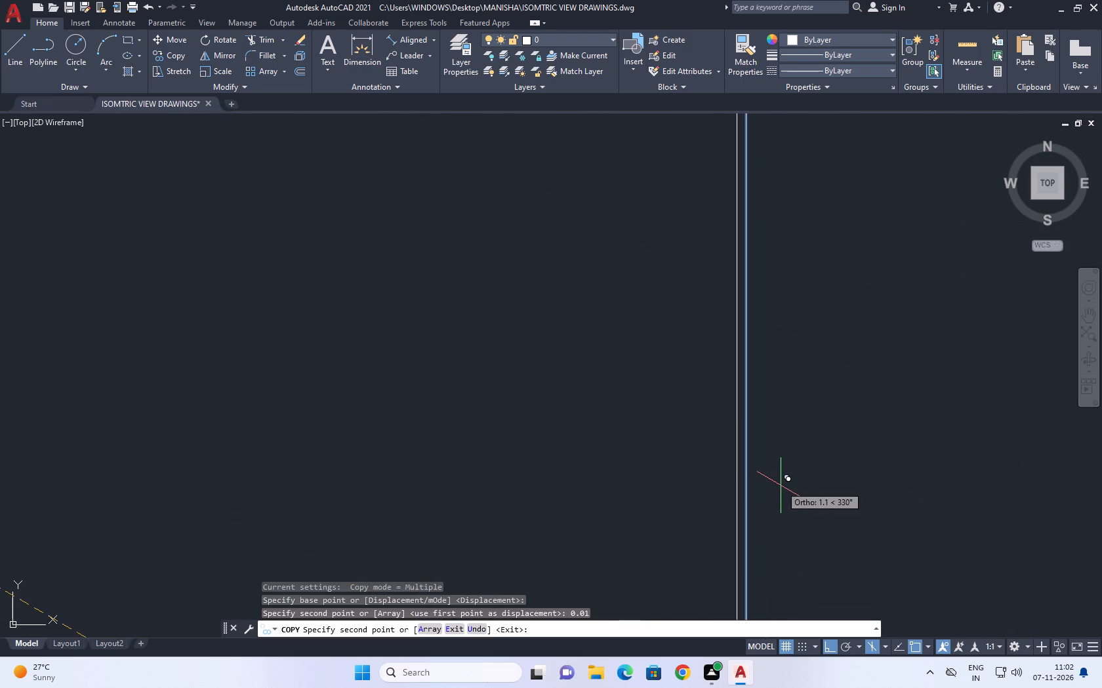
pyautogui.hotkey('ctrl', 'z')
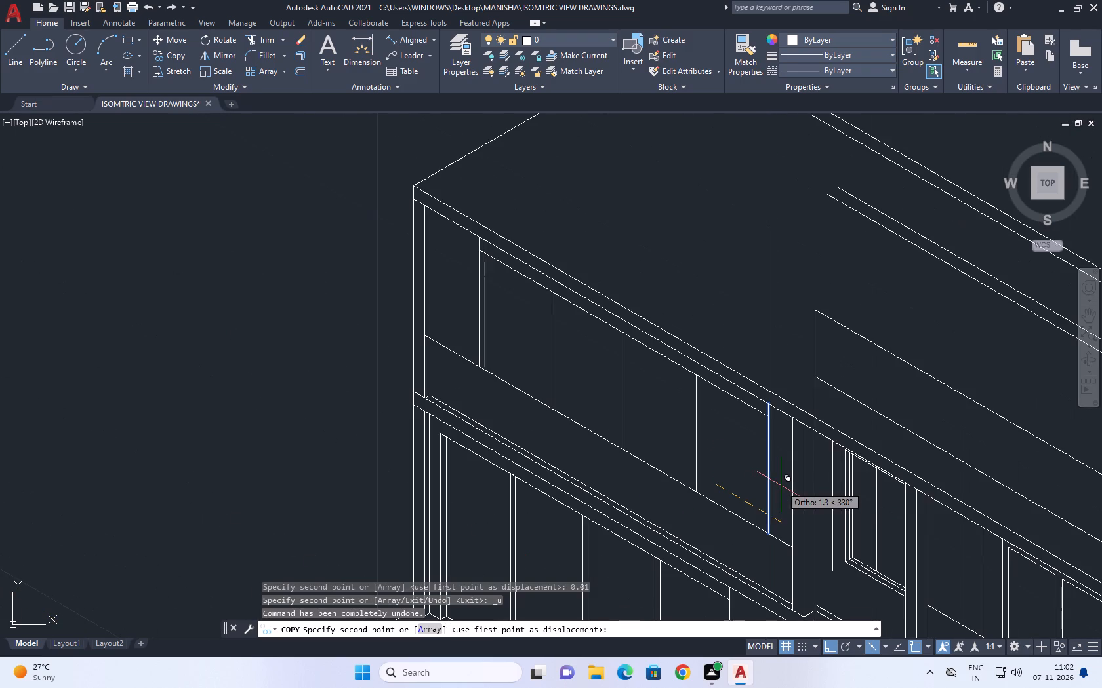
pyautogui.scroll(4, 736, 465)
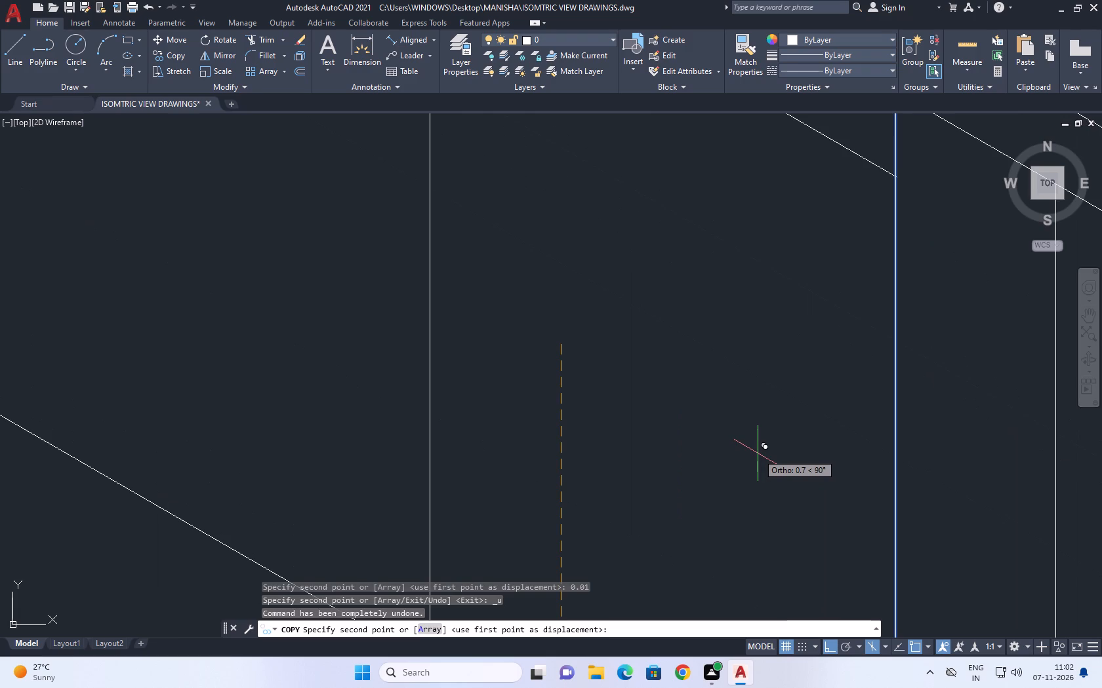
pyautogui.scroll(-3, 758, 453)
pyautogui.press('F5')
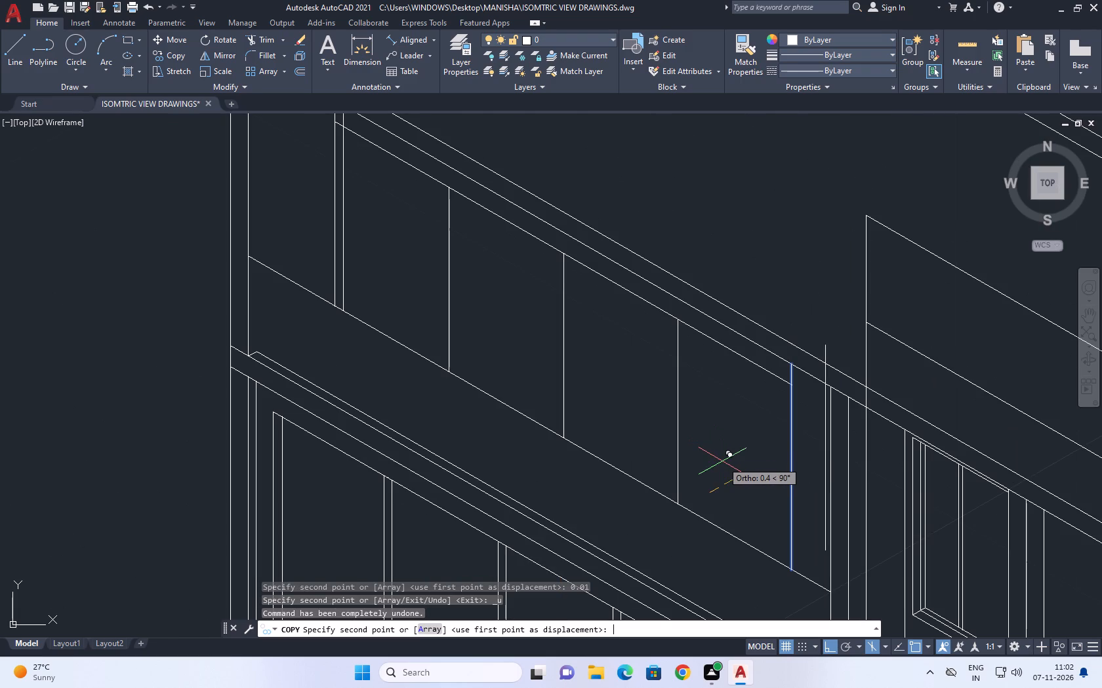
pyautogui.write('0.02')
pyautogui.press('Return')
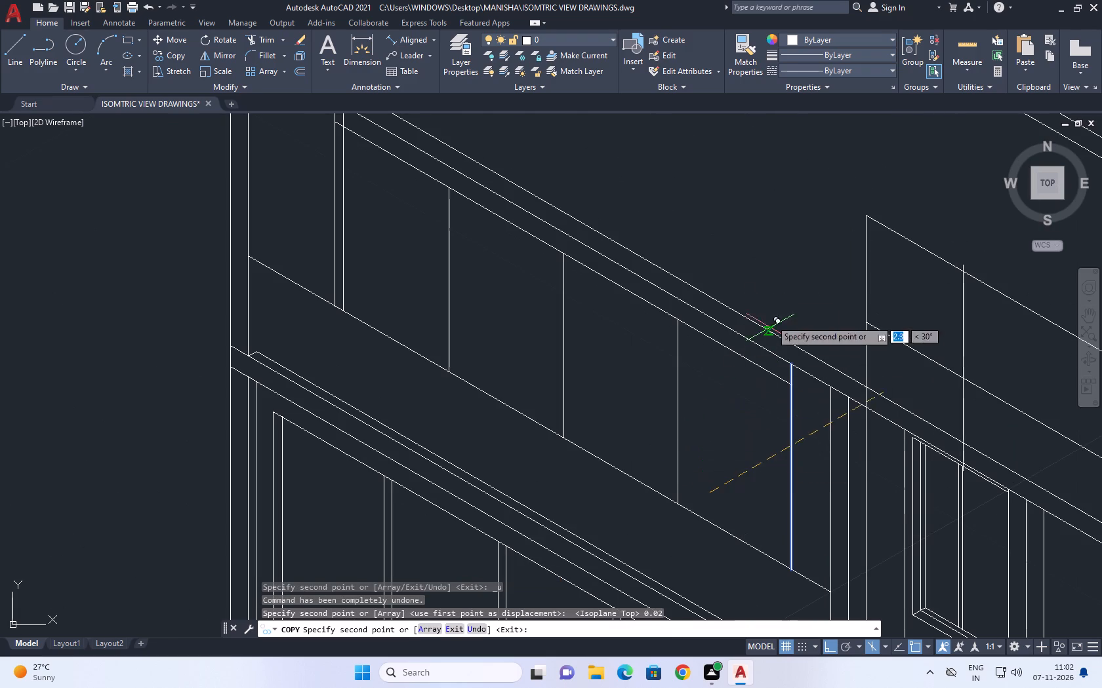
pyautogui.moveTo(767, 301); pyautogui.dragTo(756, 278, button='right')
pyautogui.click(798, 303)
# Trim the end of the window's head line where it runs past the copied vertical on the right side.
pyautogui.scroll(3, 796, 421)
pyautogui.moveTo(767, 286); pyautogui.dragTo(761, 381, button='middle')
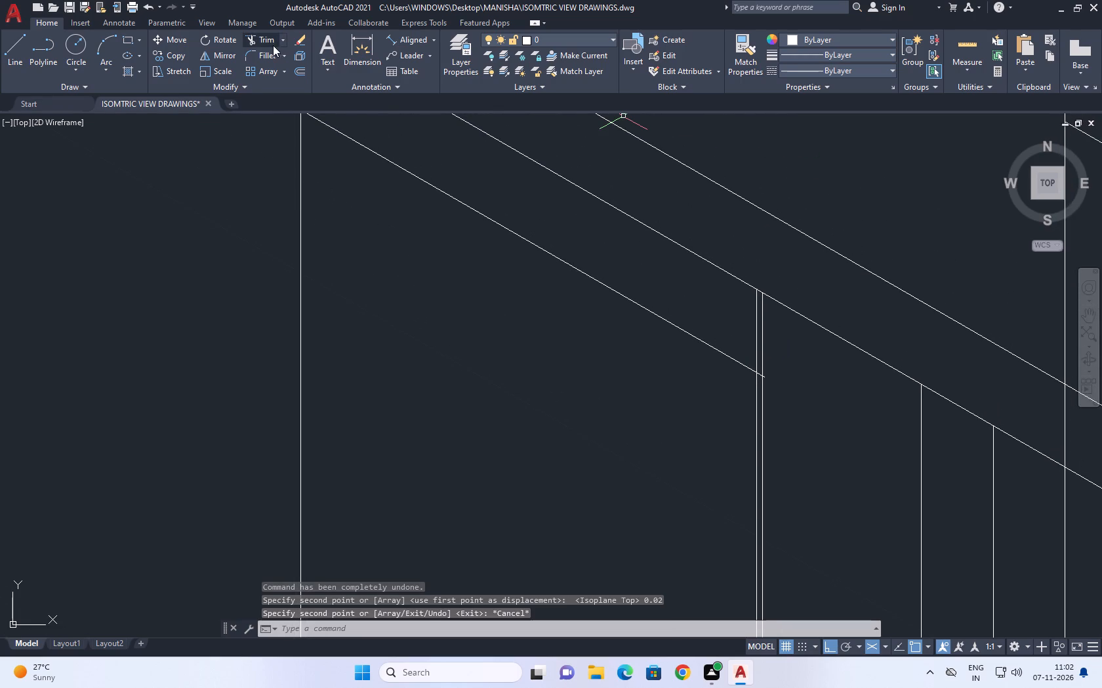
pyautogui.click(269, 43)
pyautogui.scroll(3, 720, 376)
pyautogui.scroll(2, 878, 373)
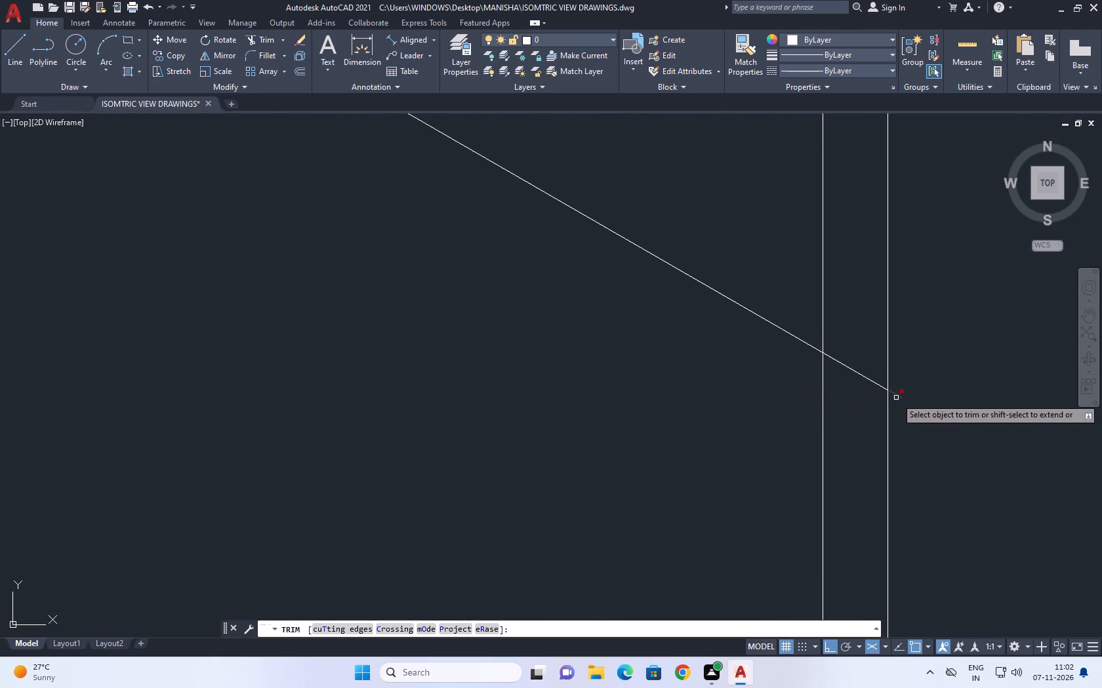
pyautogui.click(901, 392)
pyautogui.click(900, 400)
pyautogui.click(870, 381)
pyautogui.scroll(-2, 862, 396)
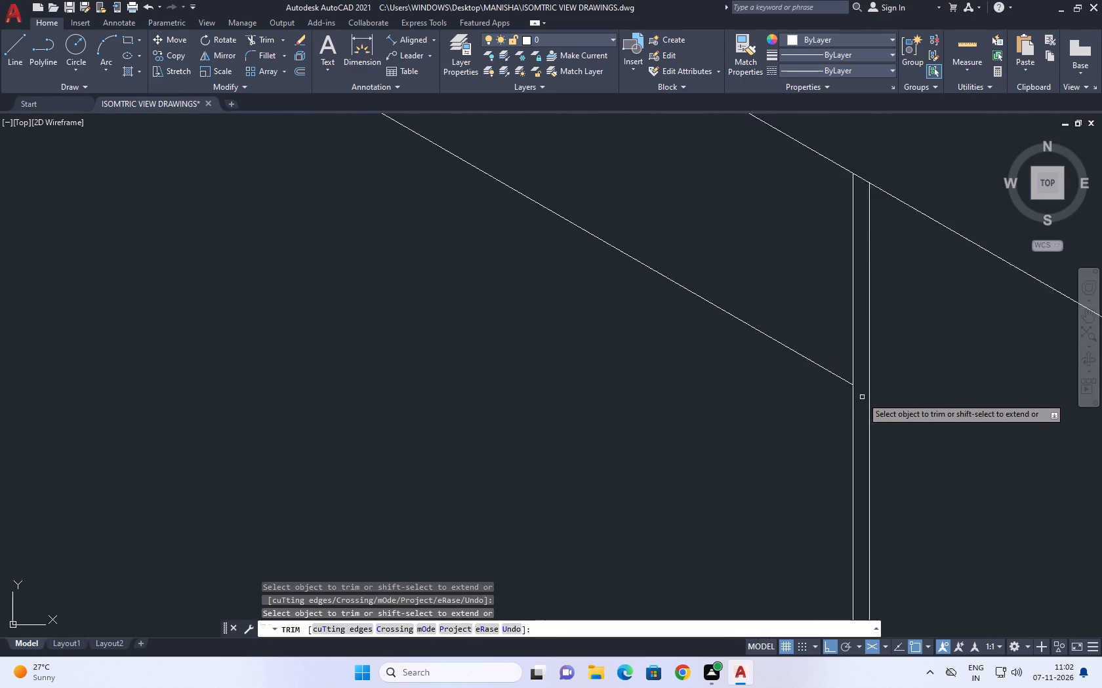
pyautogui.scroll(-4, 862, 397)
pyautogui.moveTo(883, 454); pyautogui.dragTo(793, 262, button='middle')
pyautogui.moveTo(813, 483); pyautogui.dragTo(750, 258, button='middle')
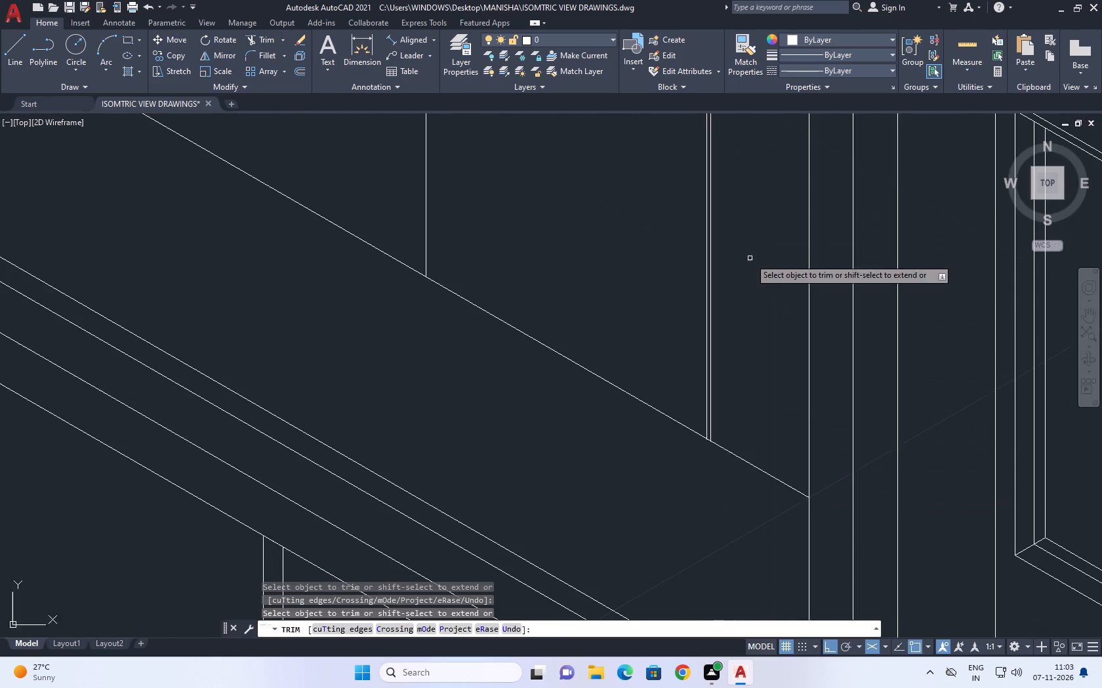
pyautogui.scroll(-2, 750, 258)
pyautogui.scroll(7, 751, 322)
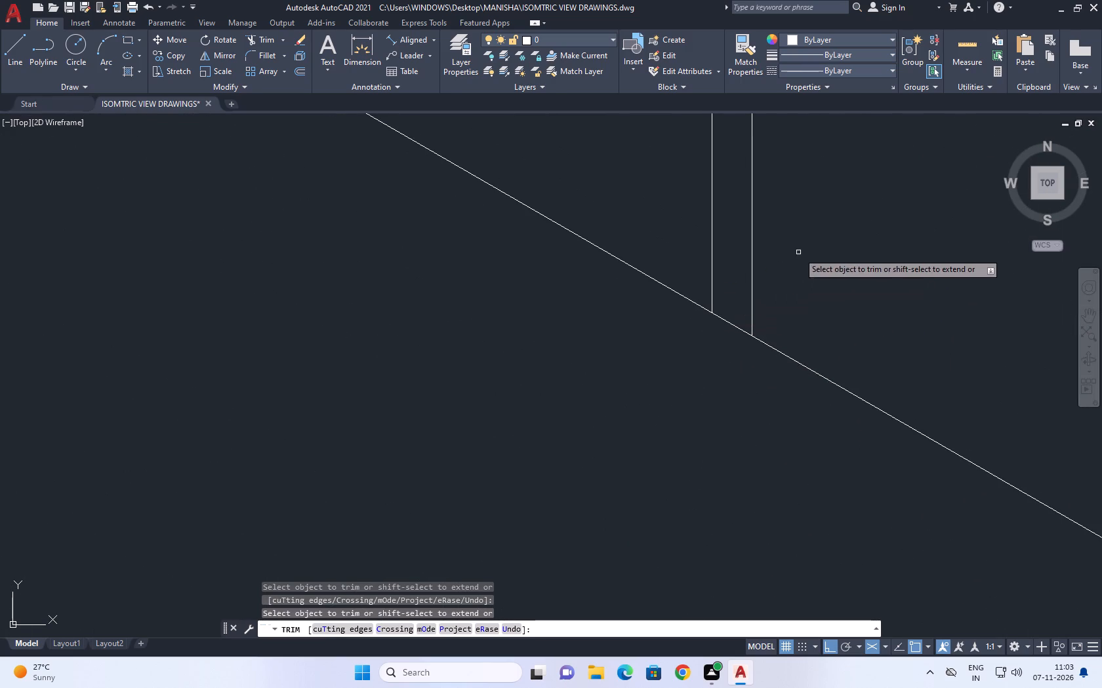
pyautogui.rightClick(798, 252)
pyautogui.click(849, 278)
# Trim the head line and the copied inner vertical so they meet in a corner at the window's upper left.
pyautogui.scroll(-10, 824, 340)
pyautogui.scroll(4, 781, 350)
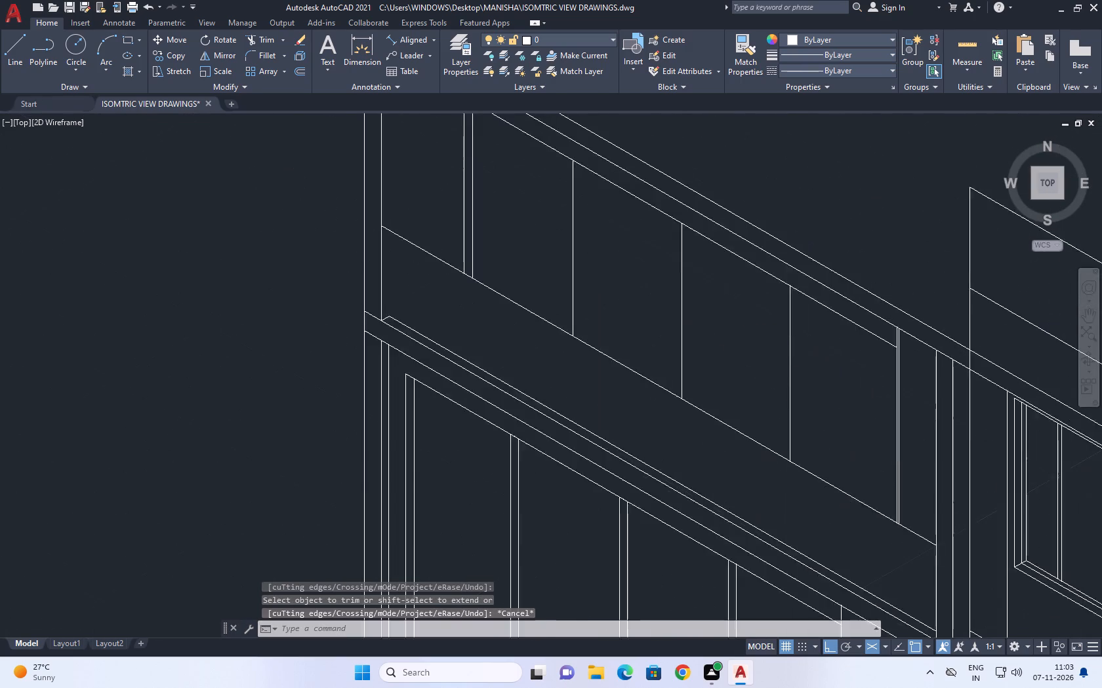
pyautogui.moveTo(716, 283); pyautogui.dragTo(785, 437, button='middle')
pyautogui.scroll(-2, 785, 438)
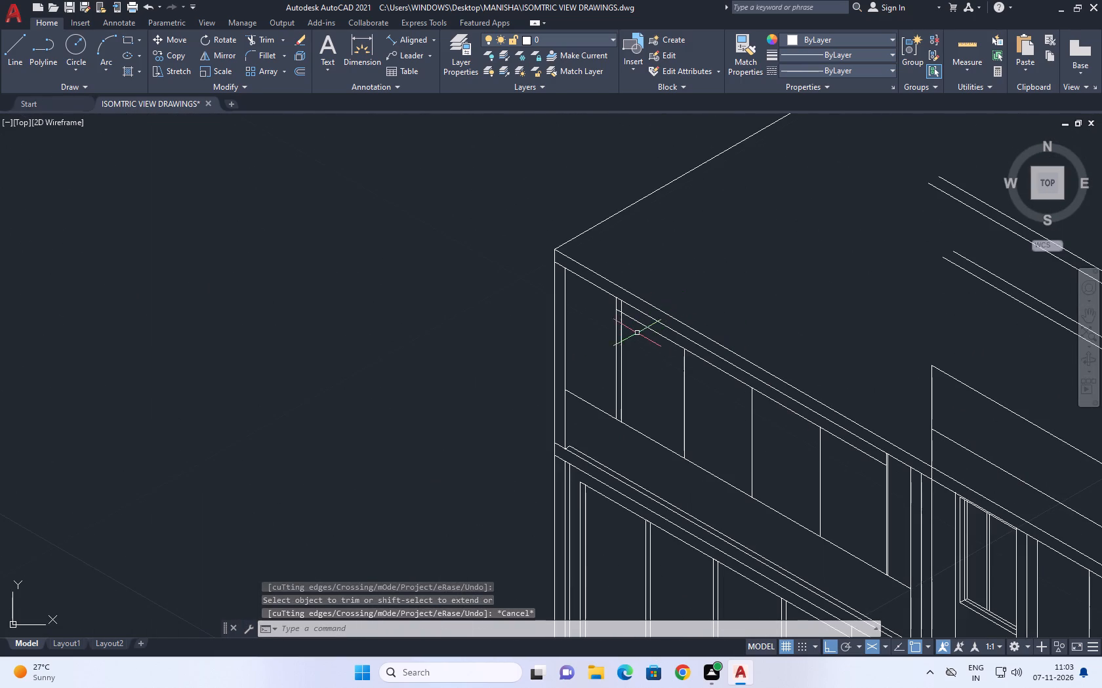
pyautogui.moveTo(628, 324); pyautogui.dragTo(636, 348, button='middle')
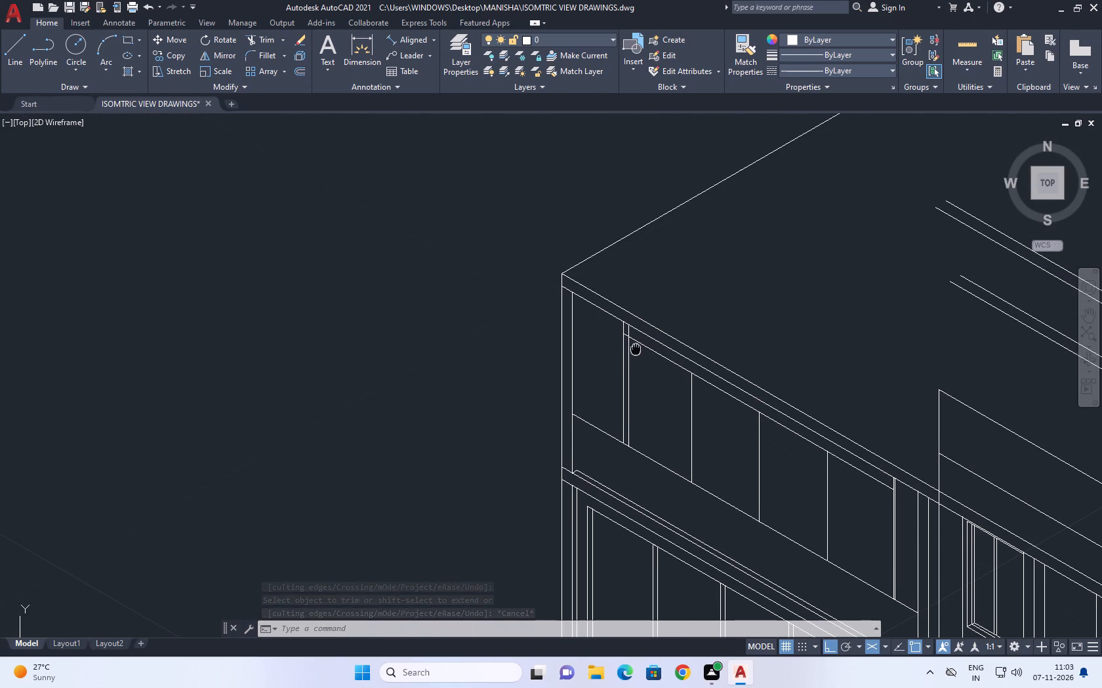
pyautogui.moveTo(636, 348); pyautogui.dragTo(636, 349, button='middle')
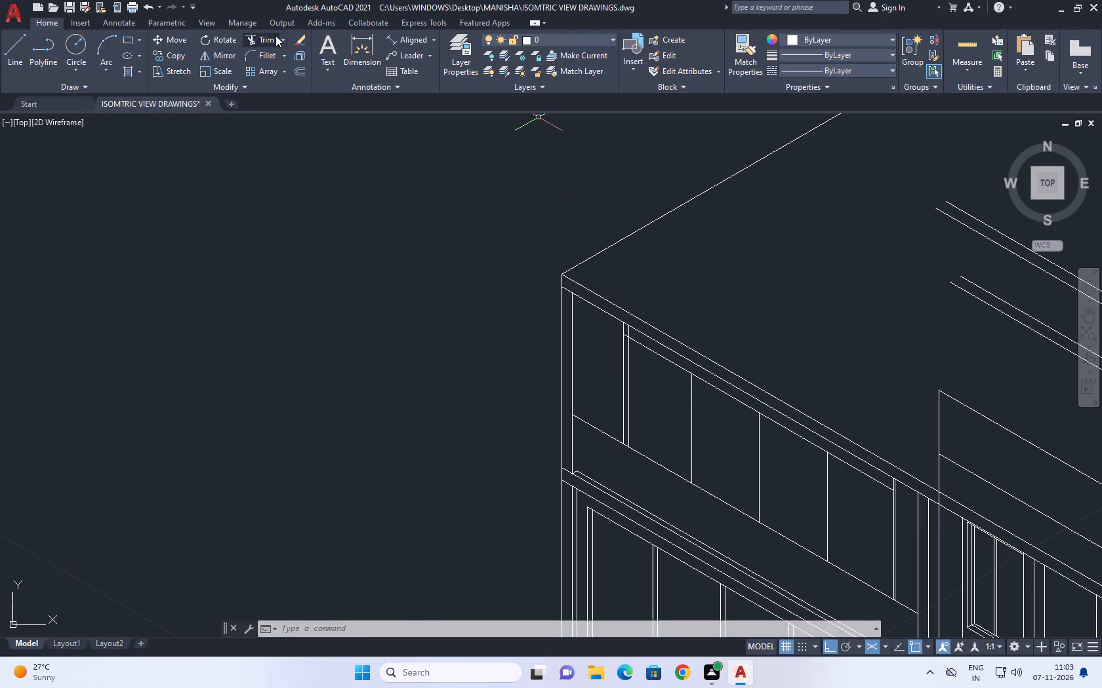
pyautogui.click(273, 39)
pyautogui.scroll(4, 622, 340)
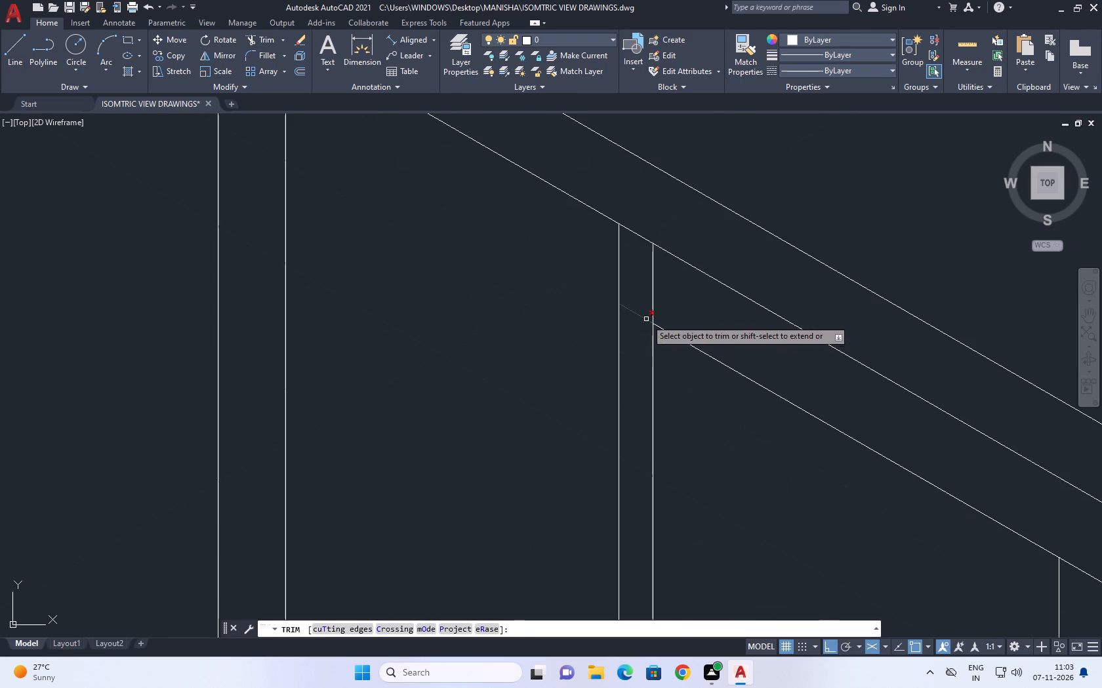
pyautogui.click(646, 316)
pyautogui.click(654, 303)
pyautogui.rightClick(663, 303)
pyautogui.click(701, 322)
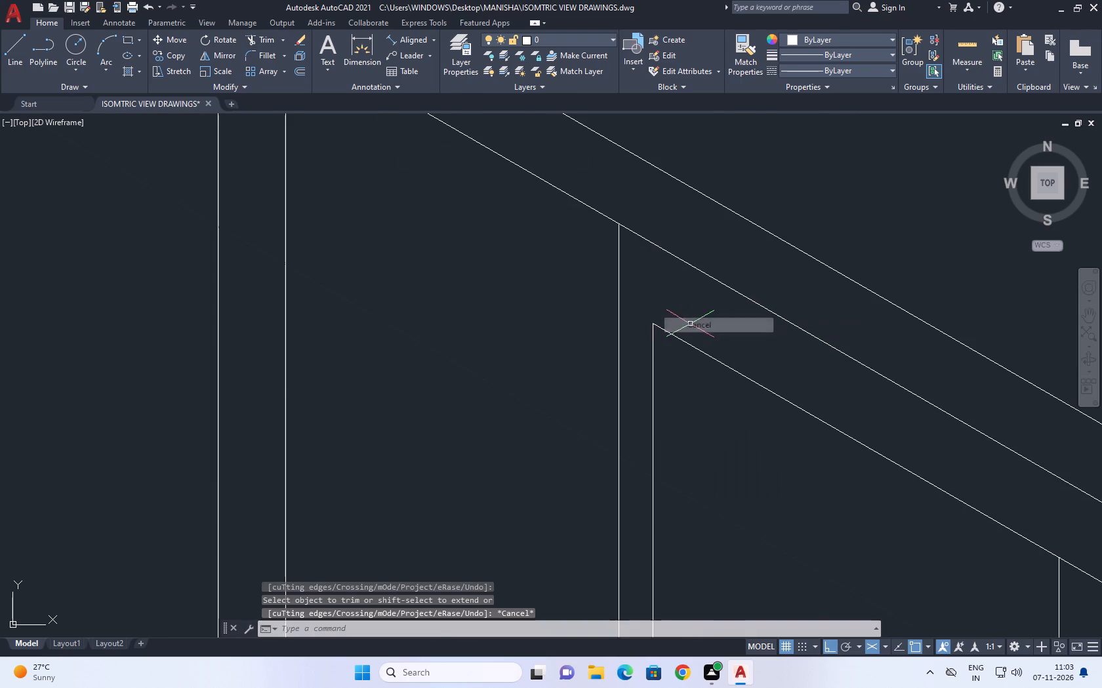
# Copy the window's first division vertical 0.05 along the wall to each side.
pyautogui.scroll(-4, 689, 324)
pyautogui.moveTo(887, 469); pyautogui.dragTo(825, 425, button='middle')
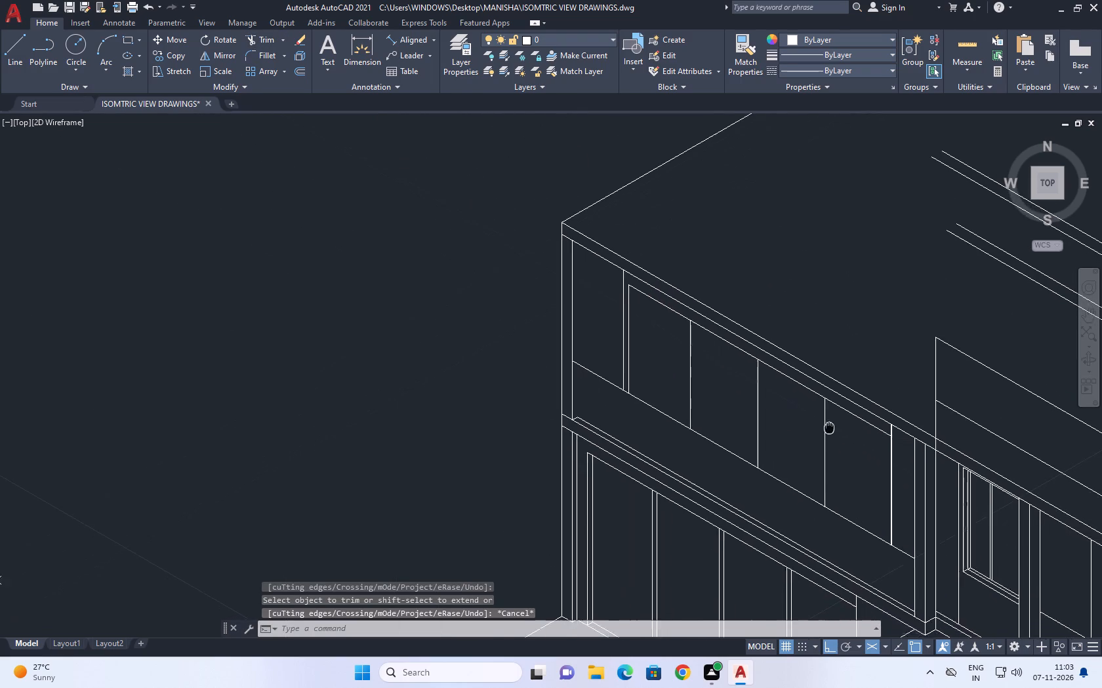
pyautogui.moveTo(825, 425); pyautogui.dragTo(819, 420, button='middle')
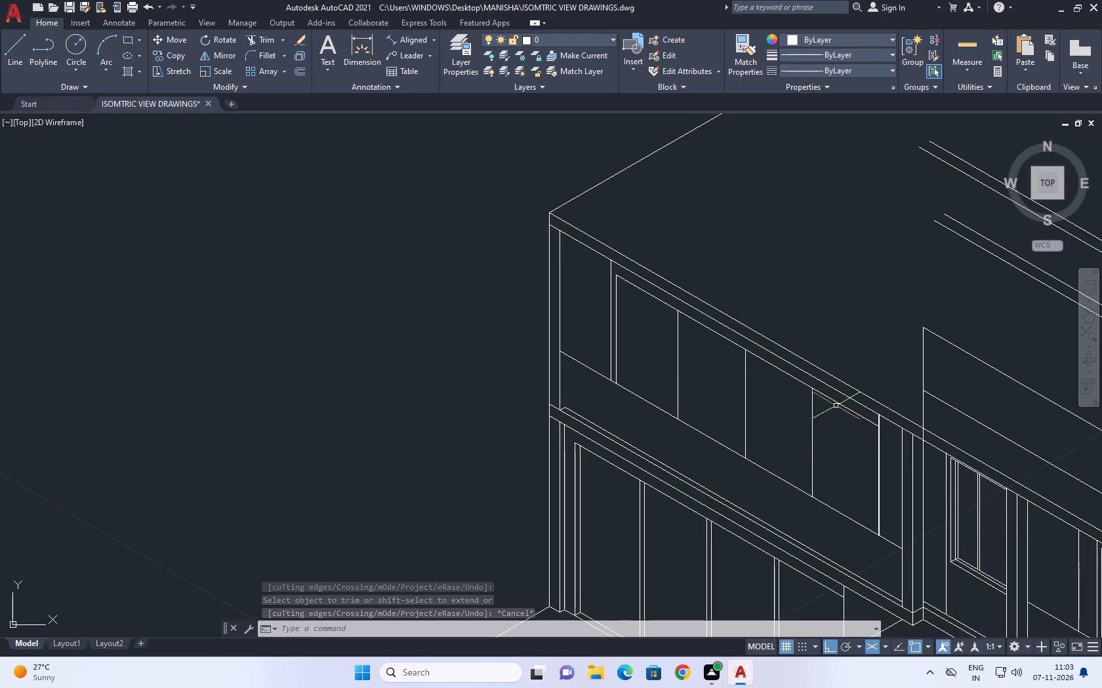
pyautogui.click(692, 351)
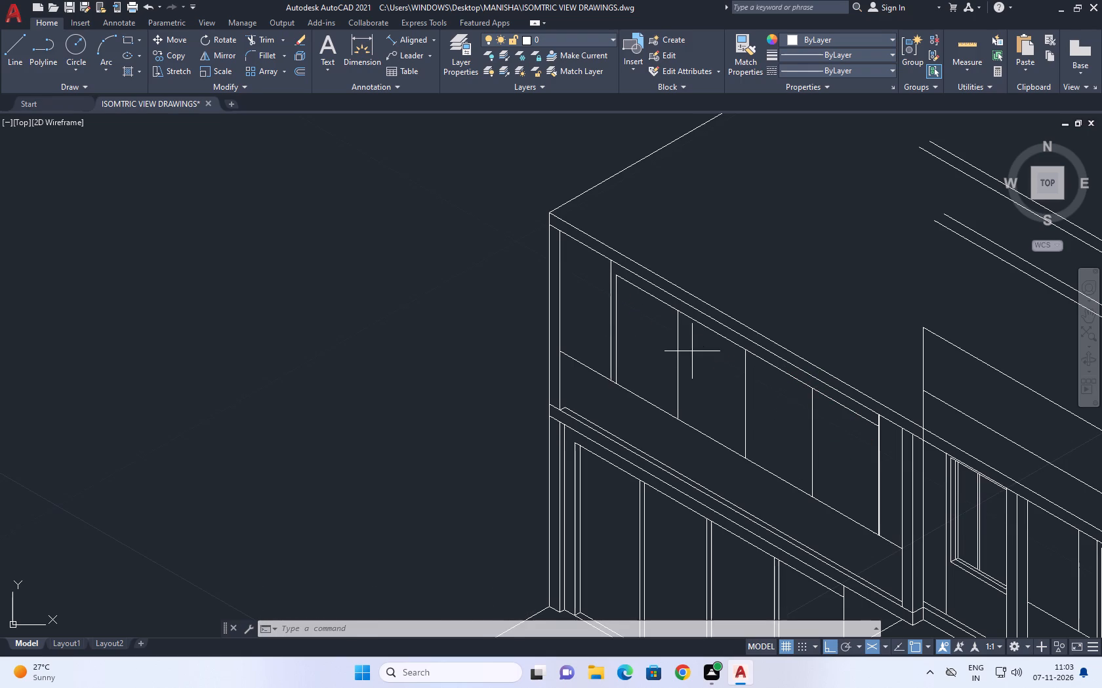
pyautogui.click(666, 357)
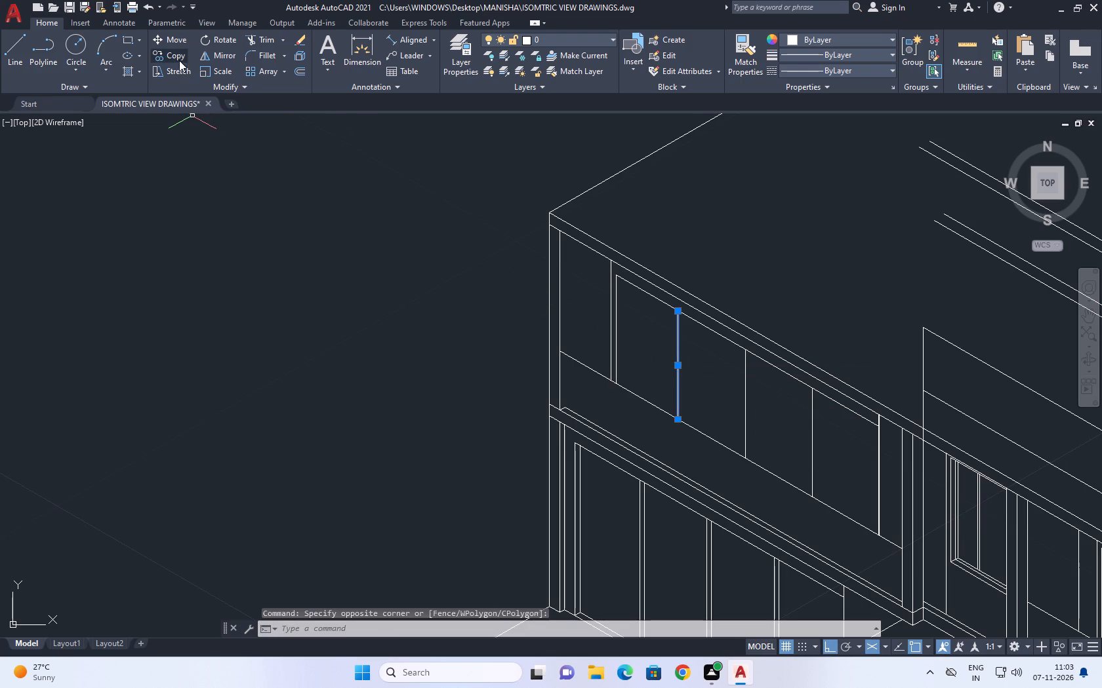
pyautogui.click(179, 59)
pyautogui.scroll(2, 609, 367)
pyautogui.click(720, 373)
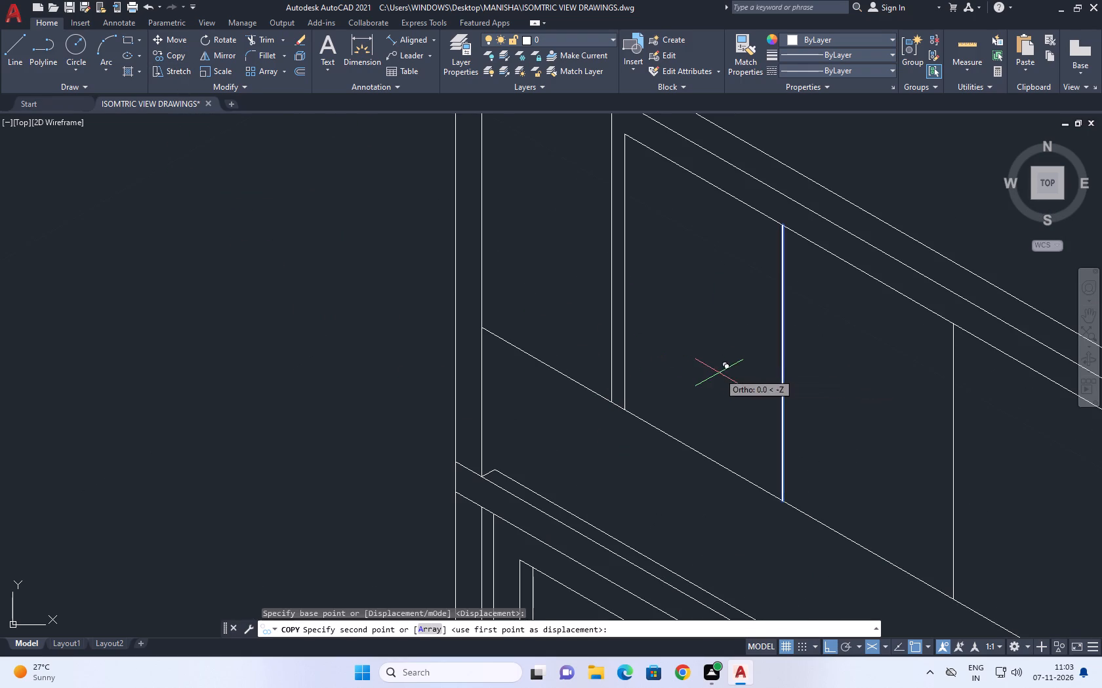
pyautogui.write('0.')
pyautogui.write('05')
pyautogui.press('+')
pyautogui.press('Return')
pyautogui.press('BackSpace')
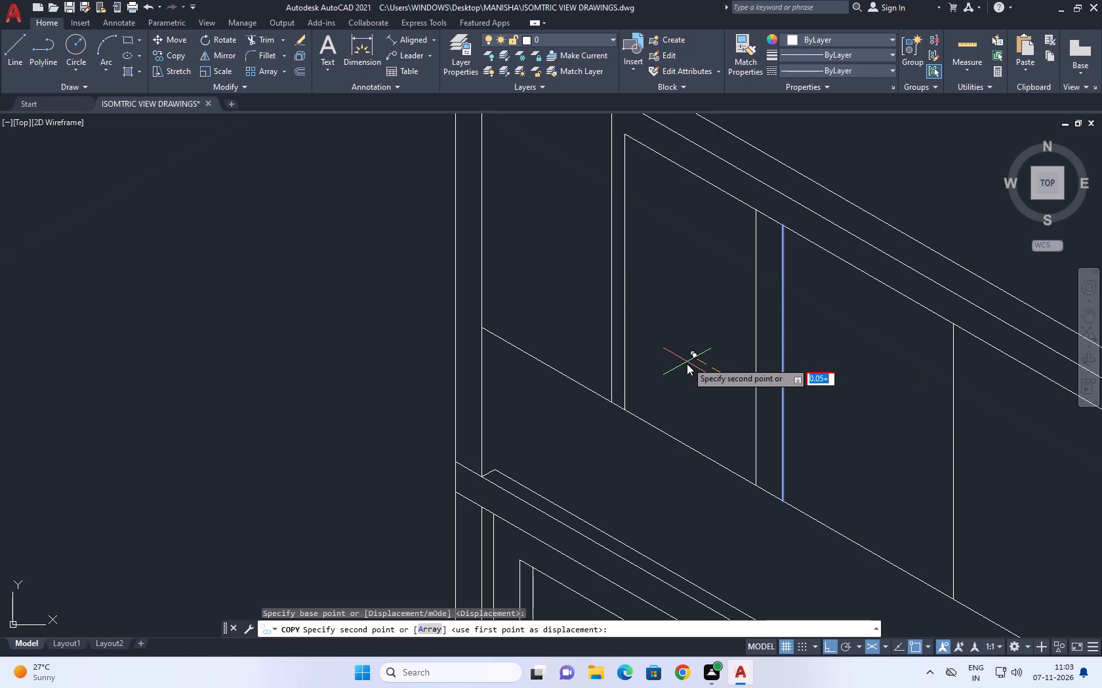
pyautogui.write('0.05')
pyautogui.press('Return')
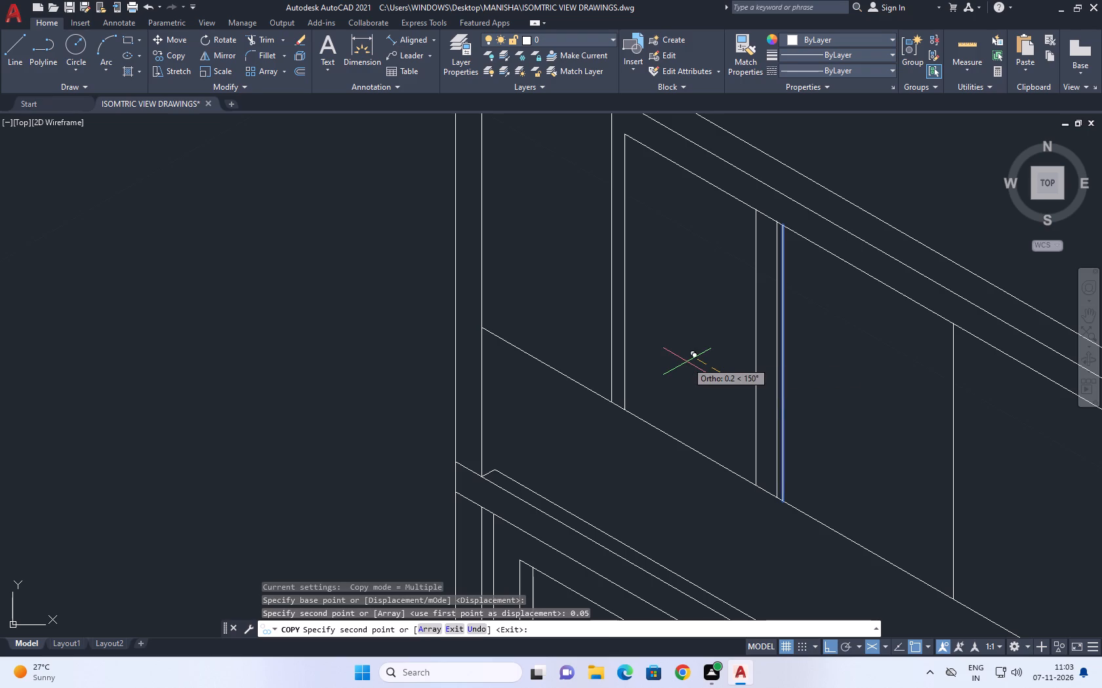
pyautogui.write('0.05')
pyautogui.press('Return')
pyautogui.rightClick(852, 408)
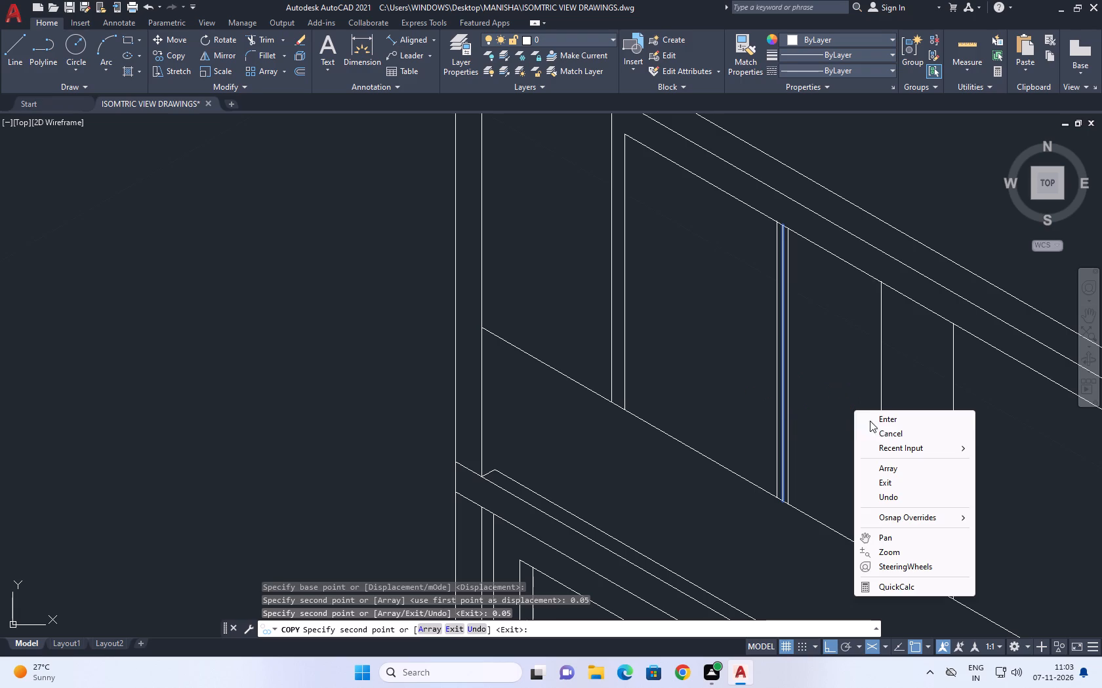
pyautogui.click(886, 436)
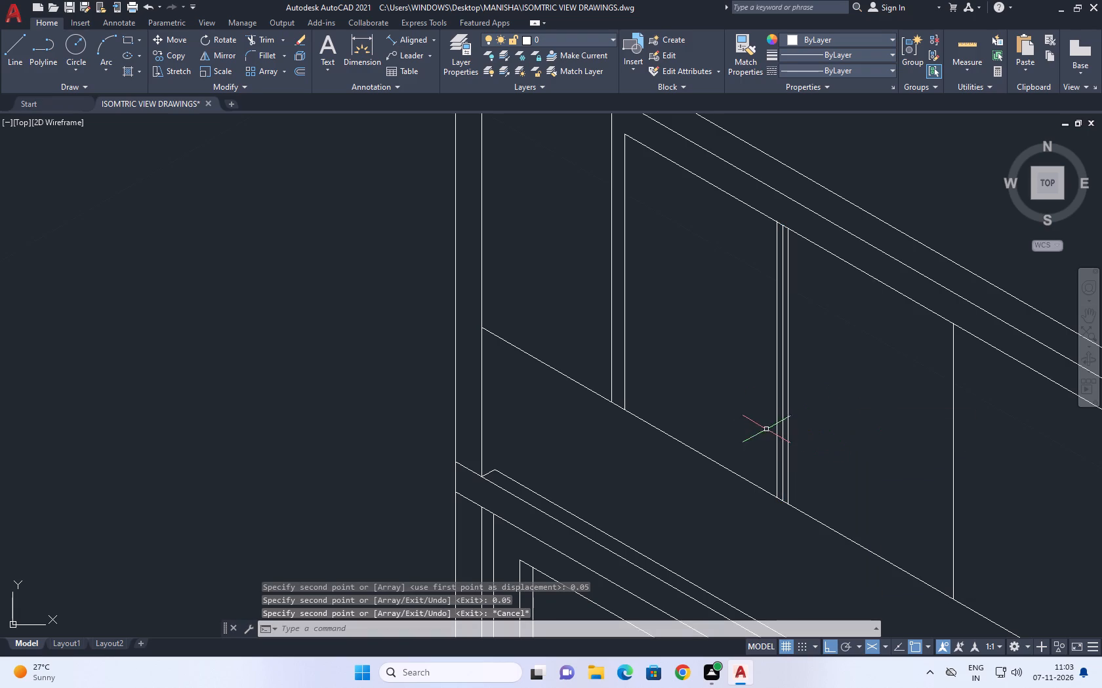
# Erase the original first division vertical between its two copies in the left wing's upper-storey window.
pyautogui.click(786, 444)
pyautogui.click(781, 438)
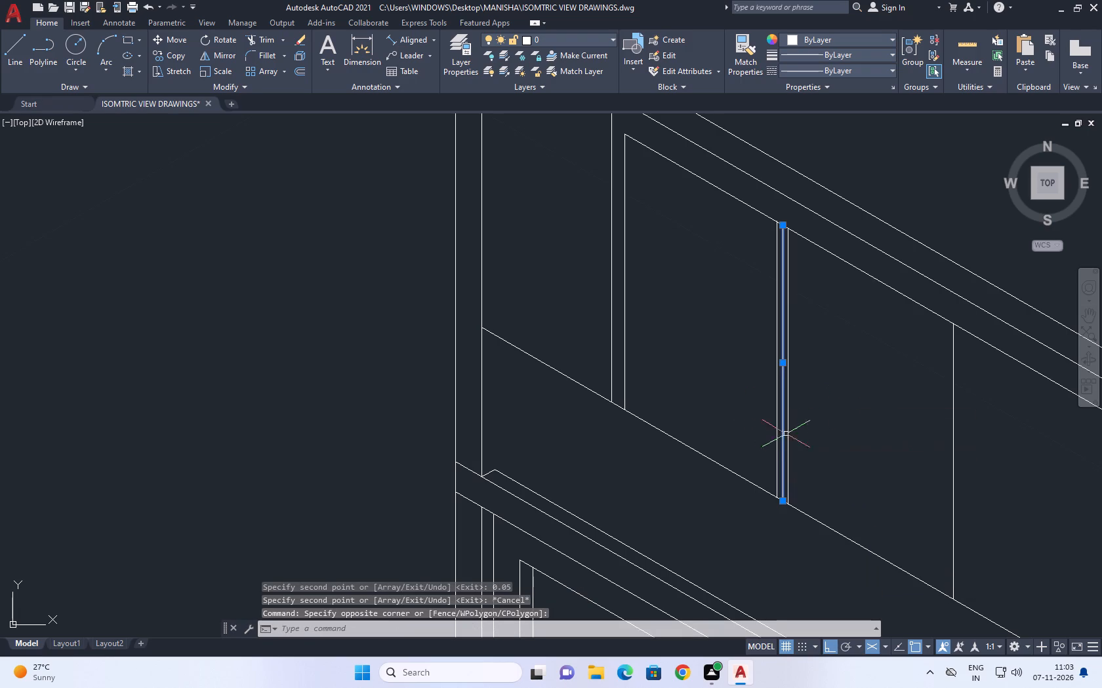
pyautogui.rightClick(809, 415)
pyautogui.scroll(1, 829, 286)
pyautogui.click(849, 170)
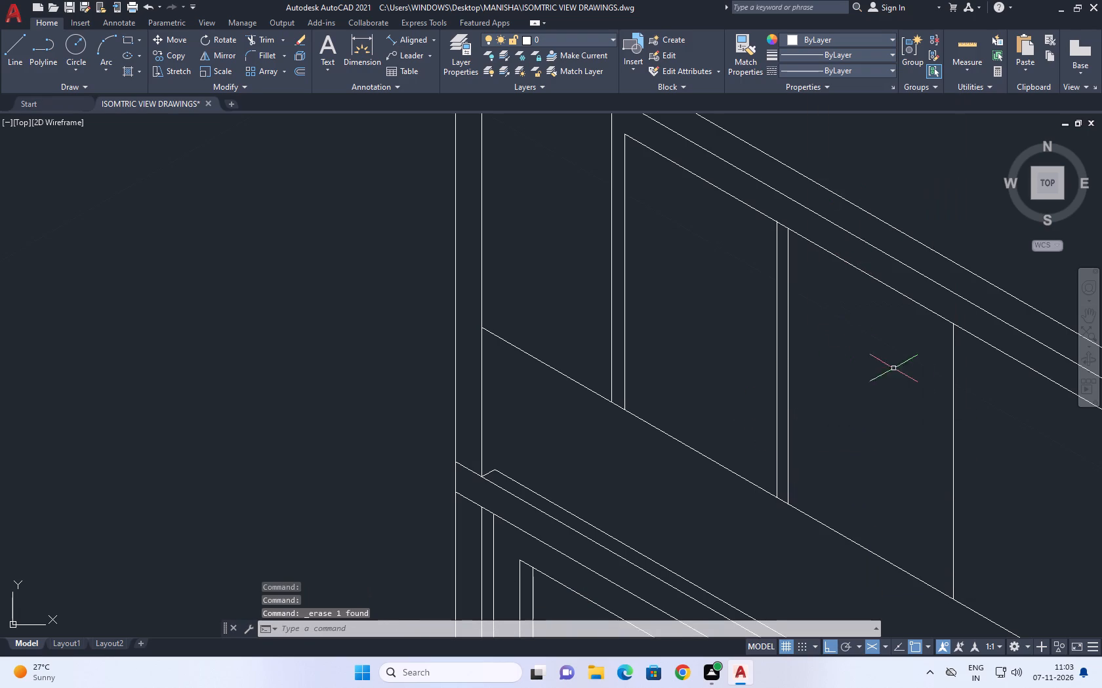
# Copy the window's second division vertical 0.05 along the wall to each side.
pyautogui.moveTo(924, 385); pyautogui.dragTo(706, 319, button='middle')
pyautogui.click(773, 411)
pyautogui.click(670, 343)
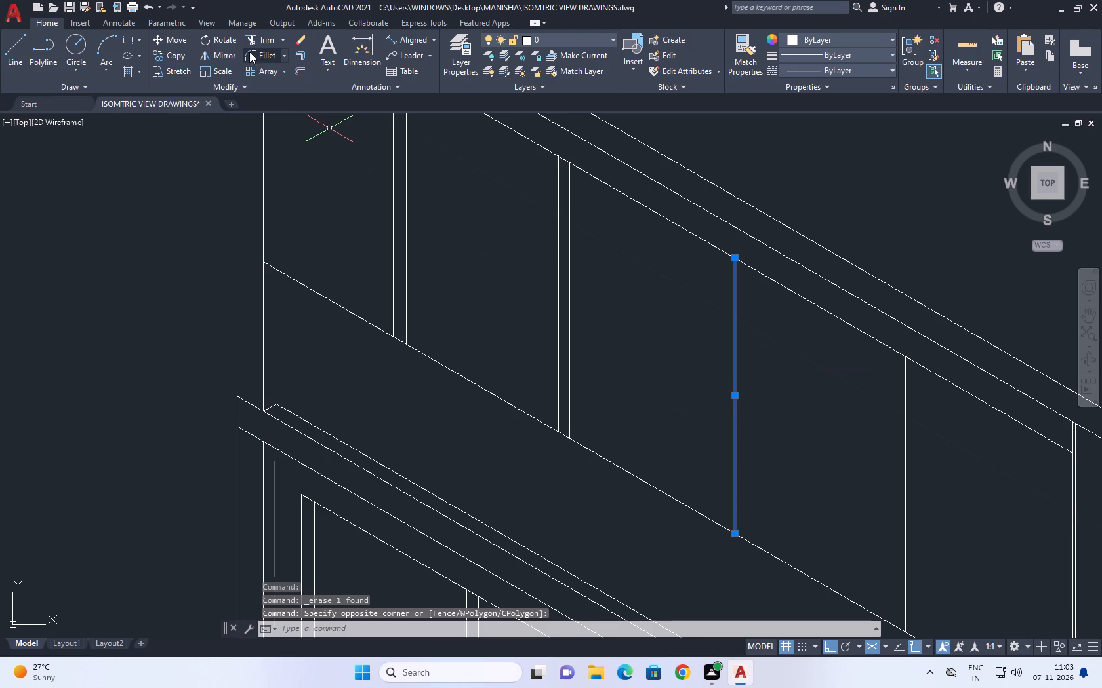
pyautogui.click(182, 56)
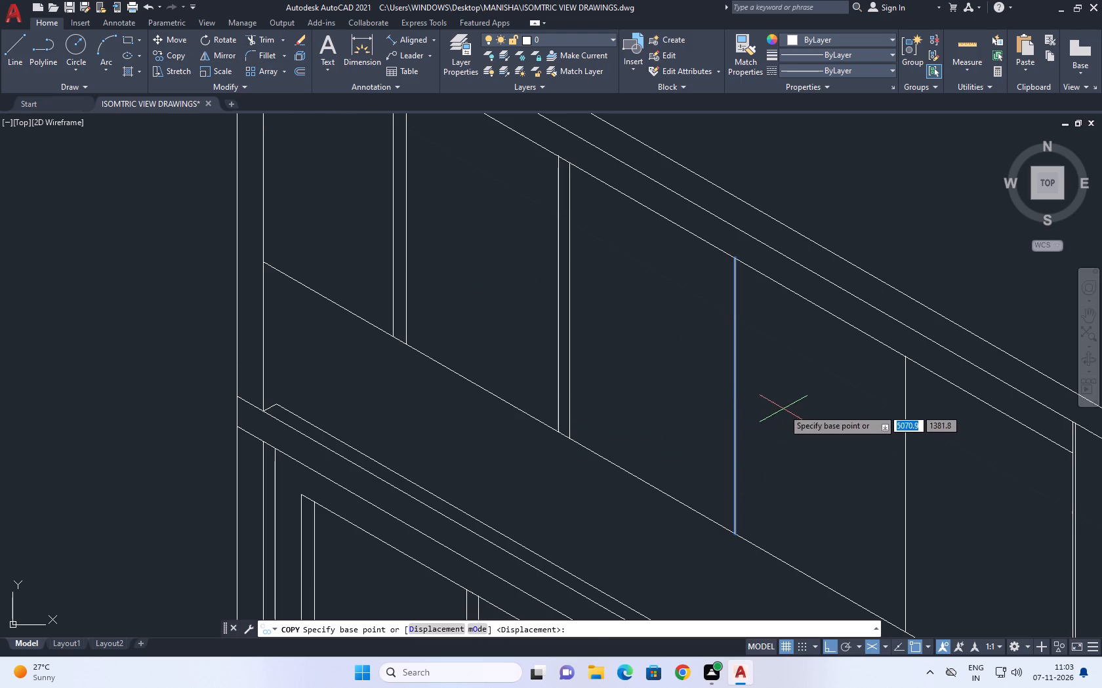
pyautogui.click(744, 402)
pyautogui.write('0.05')
pyautogui.press('Return')
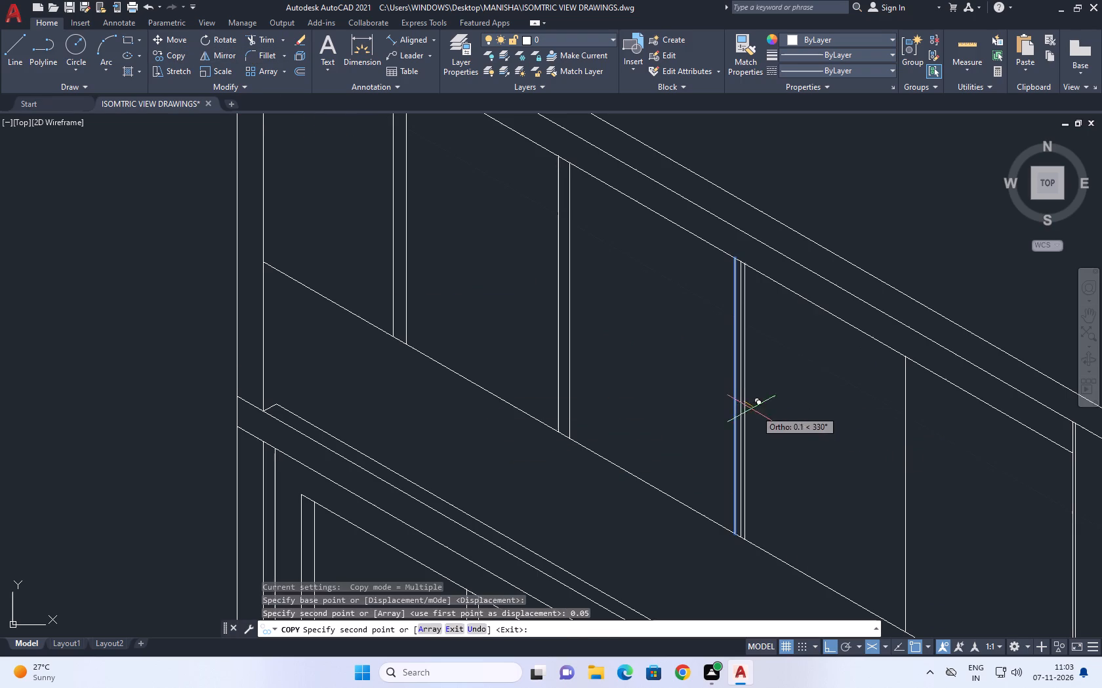
pyautogui.write('0.05')
pyautogui.press('Return')
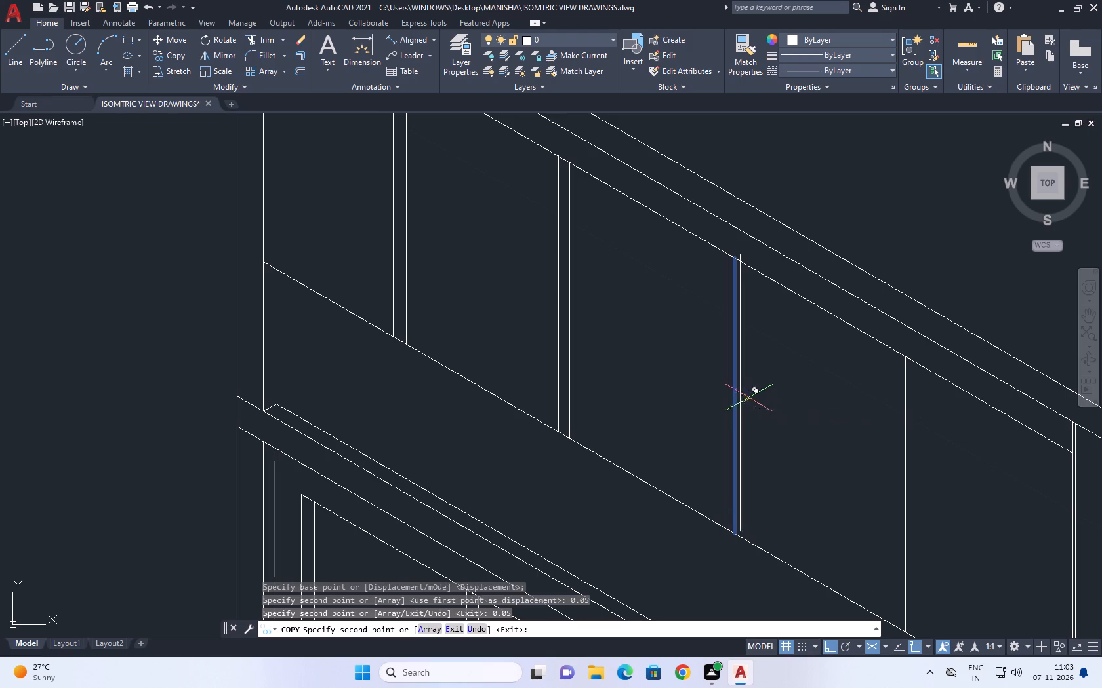
pyautogui.rightClick(769, 396)
pyautogui.click(823, 415)
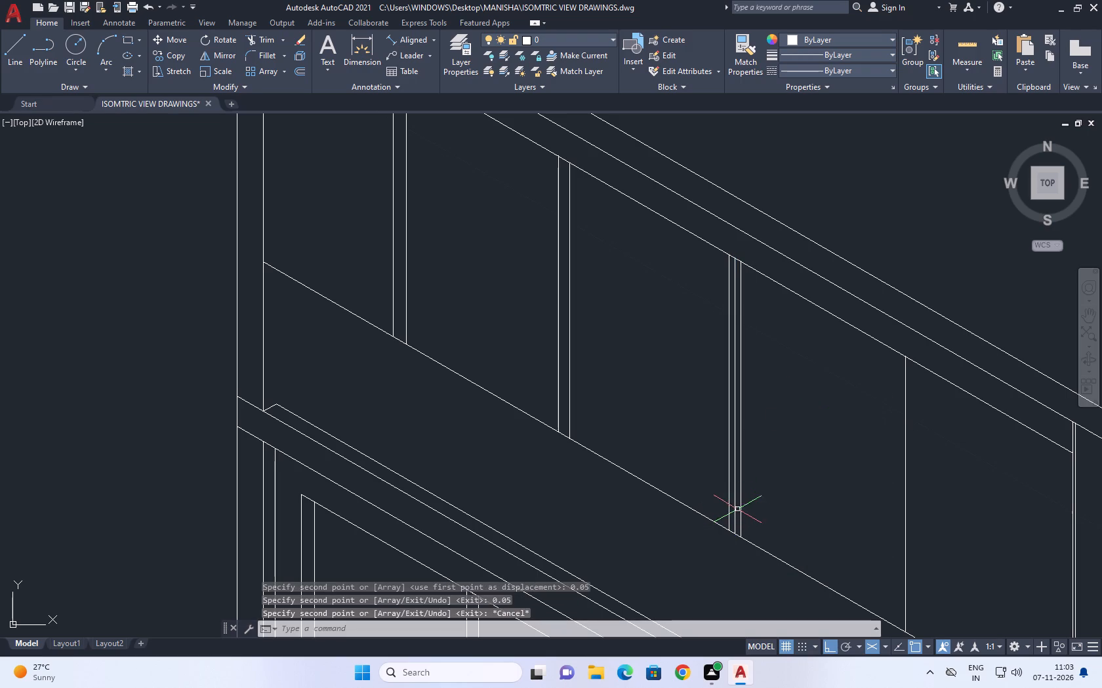
# Erase the original second division vertical between its two copies.
pyautogui.click(734, 508)
pyautogui.rightClick(786, 449)
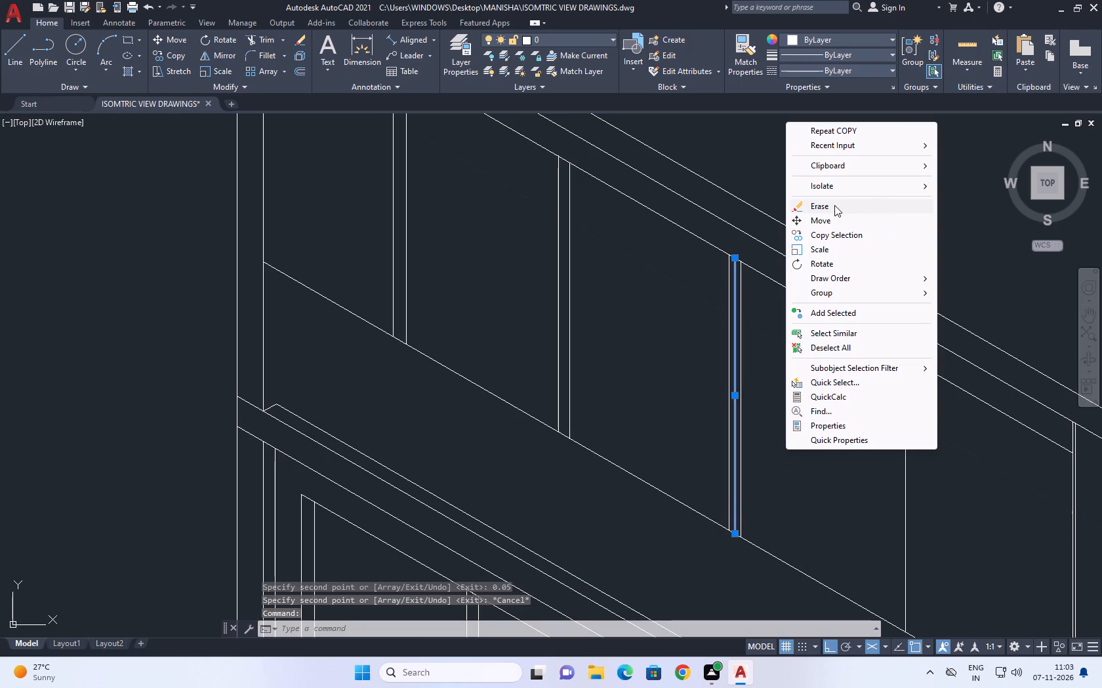
pyautogui.click(834, 205)
# Copy the window's third division vertical 0.05 along the wall to each side.
pyautogui.moveTo(922, 521); pyautogui.dragTo(726, 400, button='middle')
pyautogui.moveTo(760, 429); pyautogui.dragTo(752, 429)
pyautogui.click(674, 379)
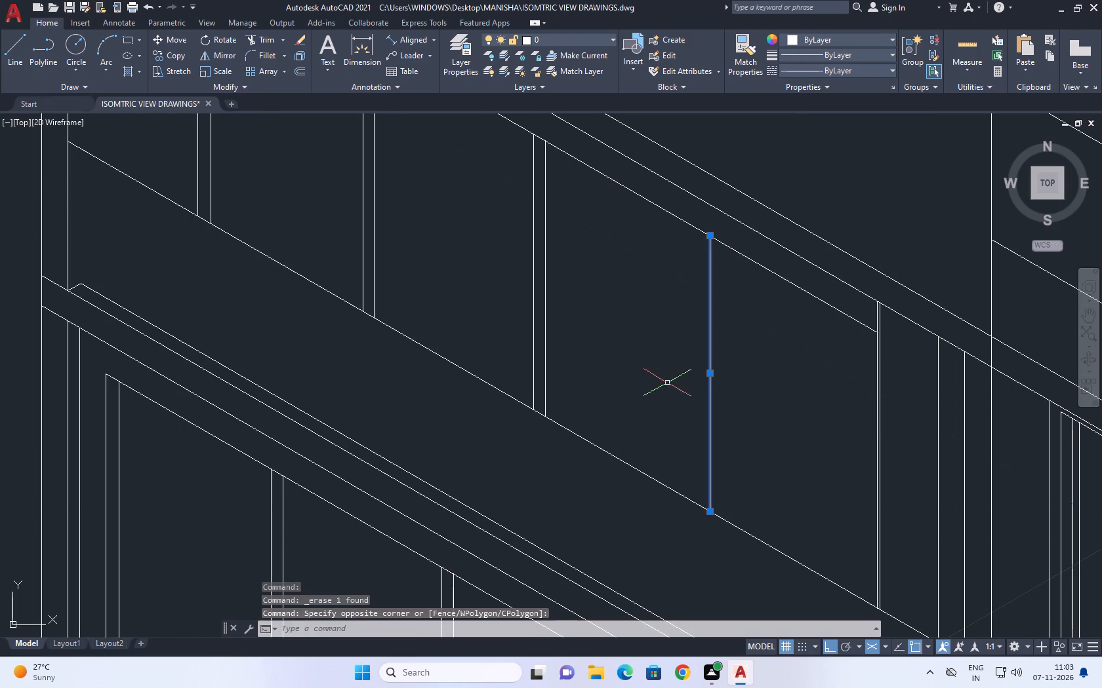
pyautogui.click(175, 59)
pyautogui.click(794, 380)
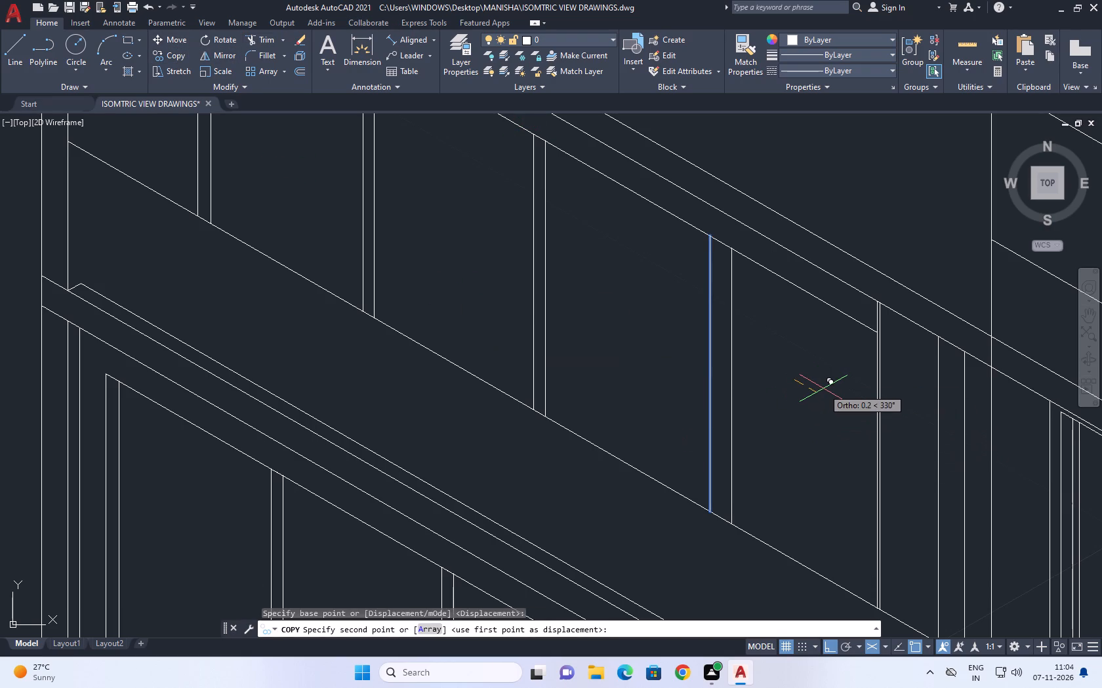
pyautogui.write('0.05')
pyautogui.press('Return')
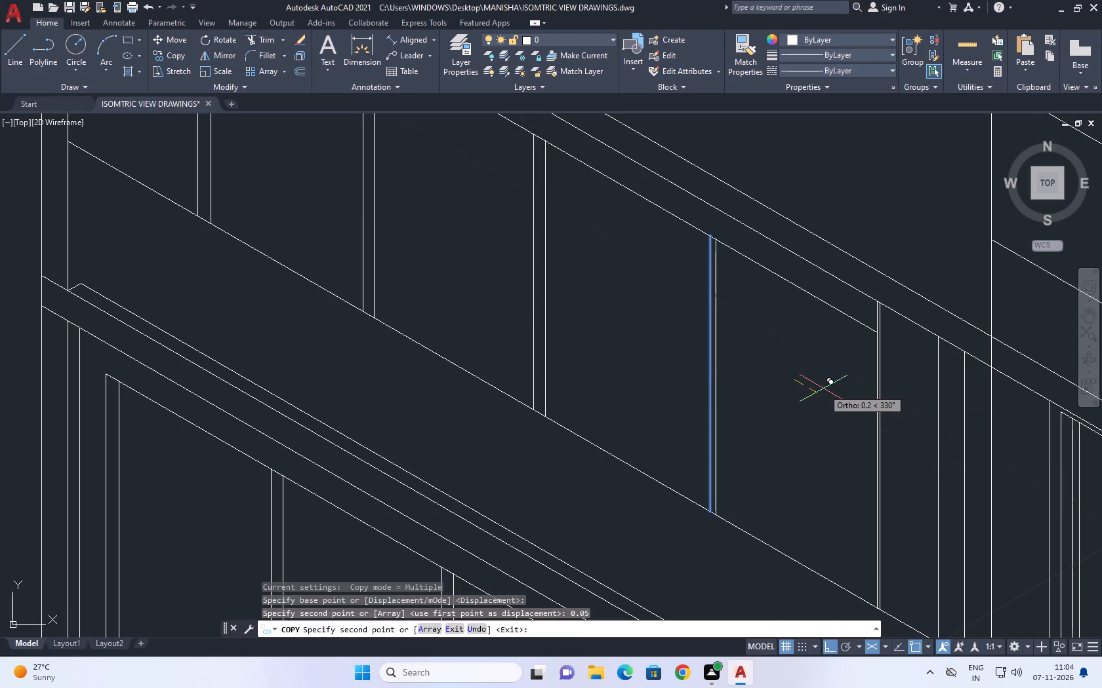
pyautogui.write('0.053')
pyautogui.press('BackSpace')
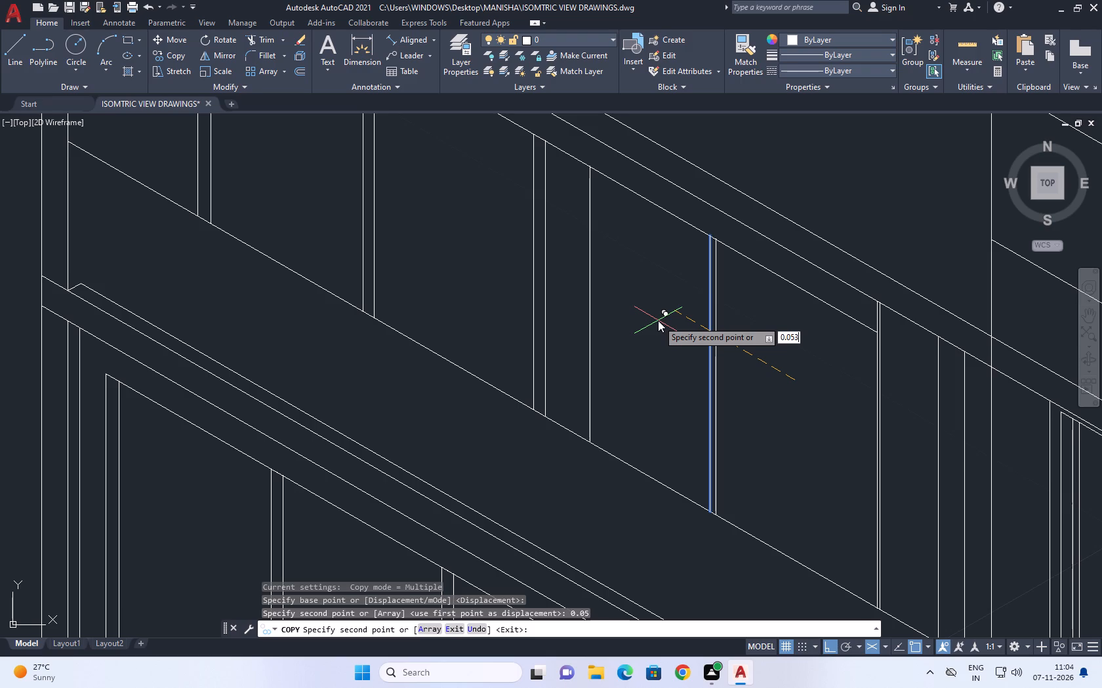
pyautogui.press('Return')
pyautogui.rightClick(785, 378)
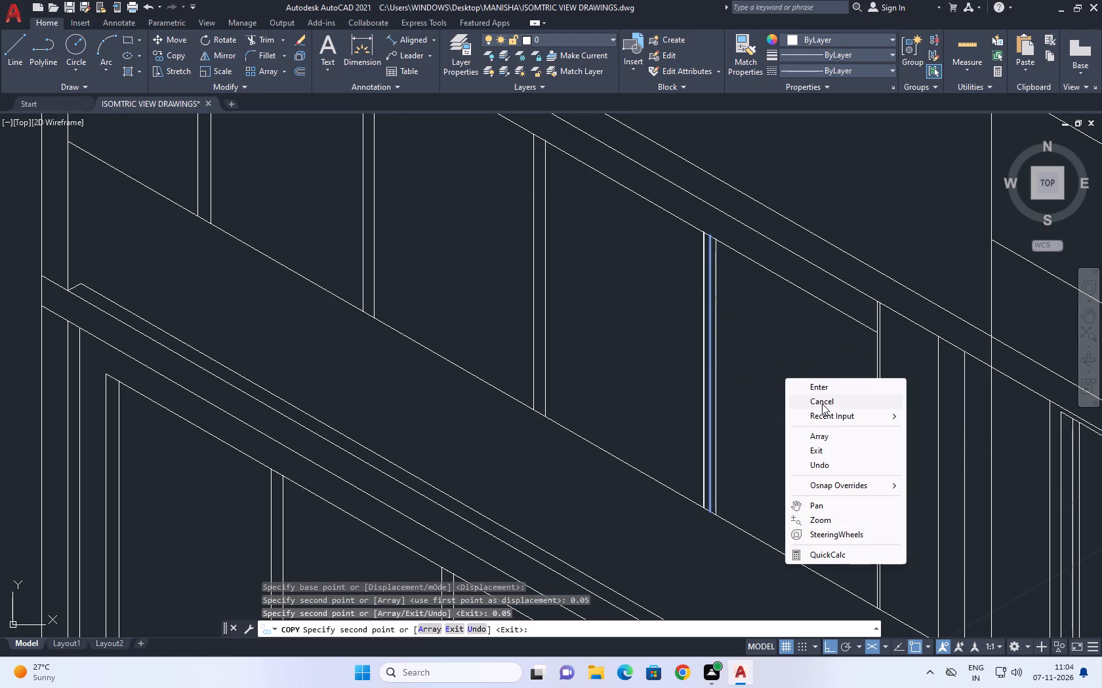
pyautogui.click(826, 405)
# Erase the original third division vertical between its two copies.
pyautogui.click(710, 501)
pyautogui.rightClick(742, 447)
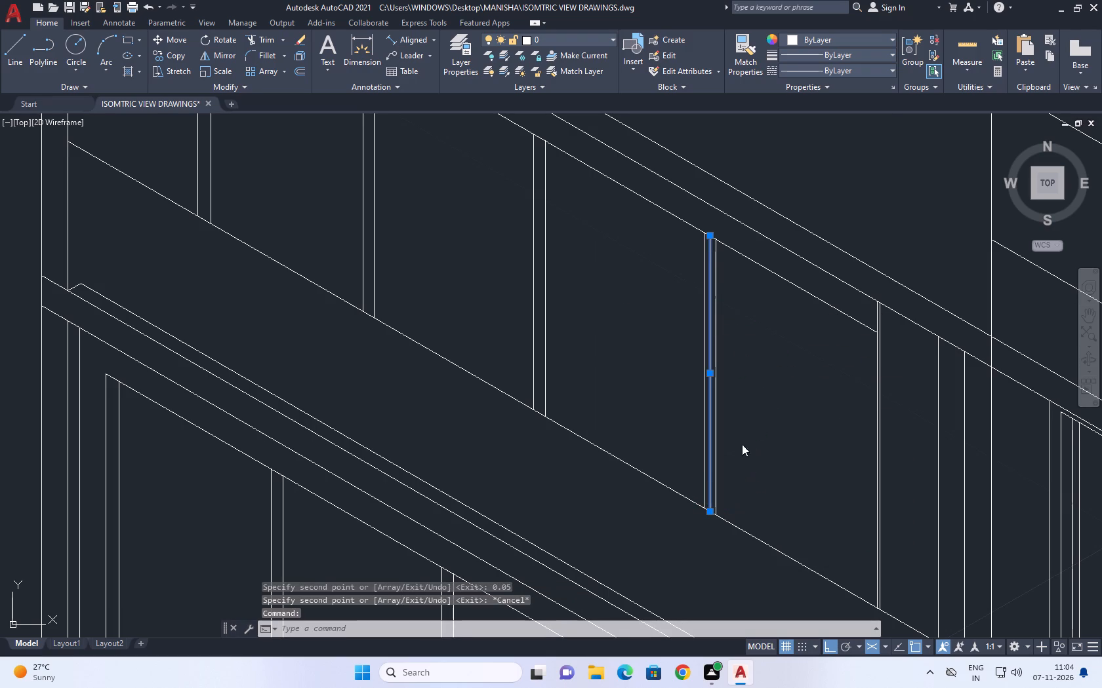
pyautogui.click(775, 206)
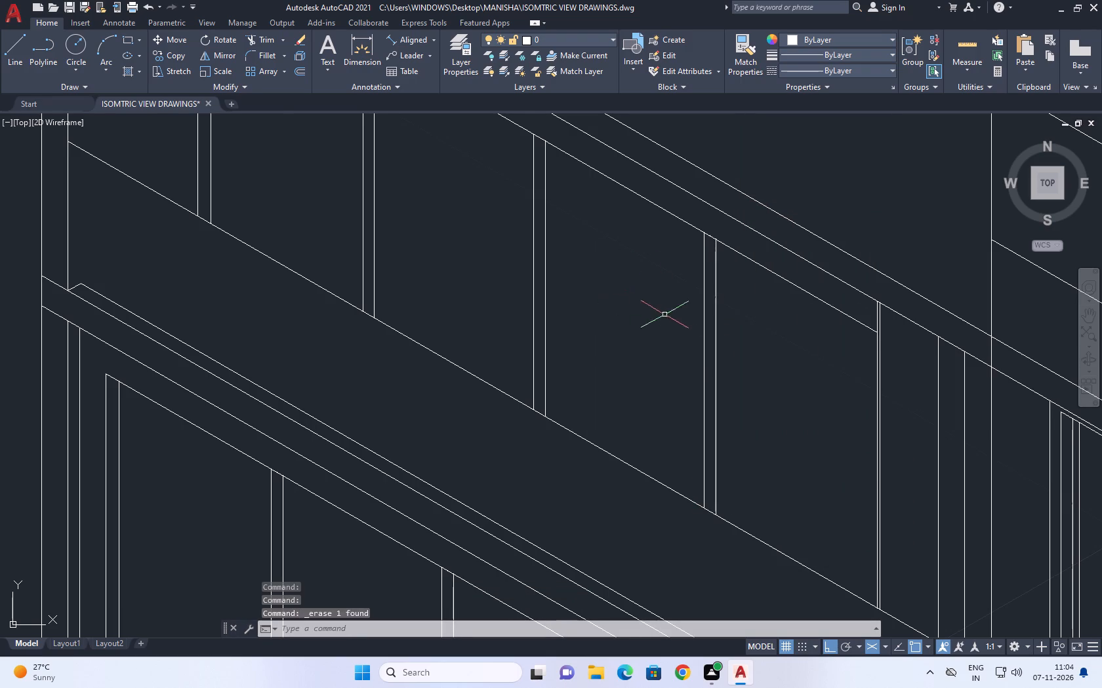
# Copy the sill line beneath the upper-storey window 0.02 inward along the 30° isometric direction.
pyautogui.scroll(-2, 684, 328)
pyautogui.moveTo(550, 262); pyautogui.dragTo(638, 314, button='middle')
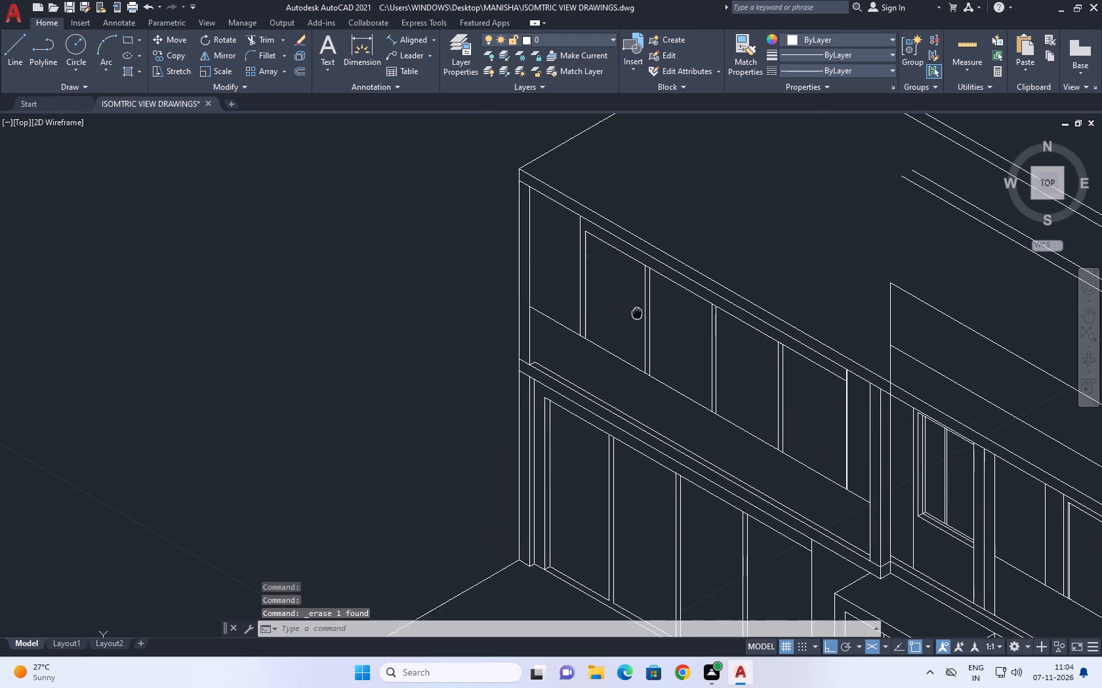
pyautogui.moveTo(638, 314); pyautogui.dragTo(645, 319, button='middle')
pyautogui.scroll(-1, 643, 316)
pyautogui.scroll(3, 730, 394)
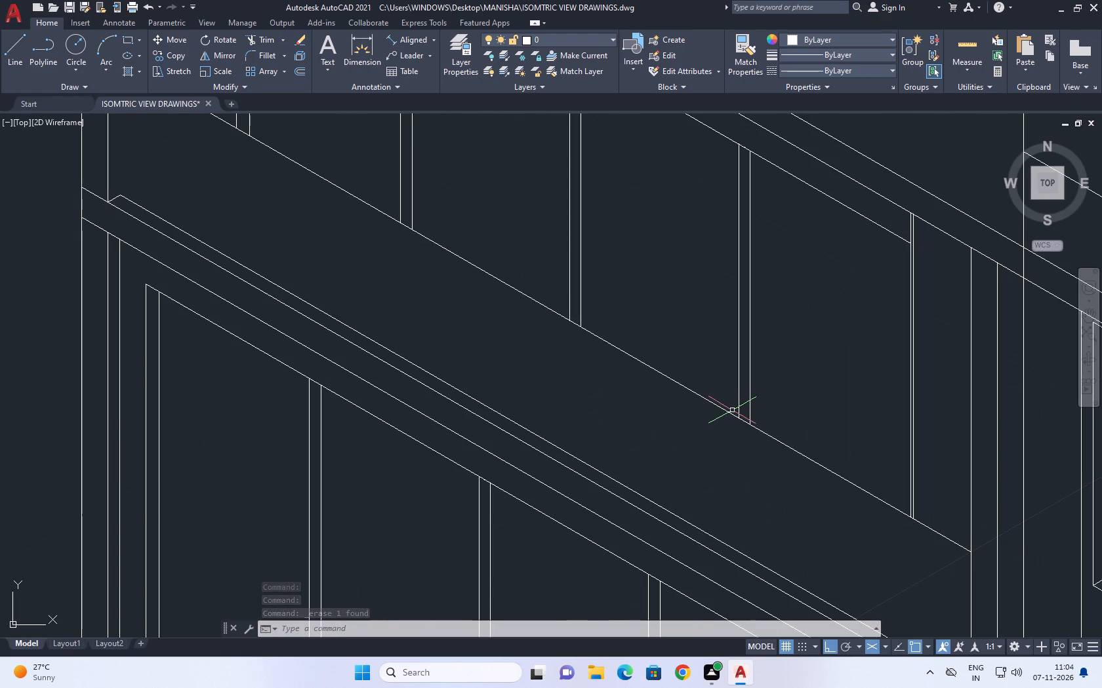
pyautogui.moveTo(731, 410); pyautogui.dragTo(754, 353, button='middle')
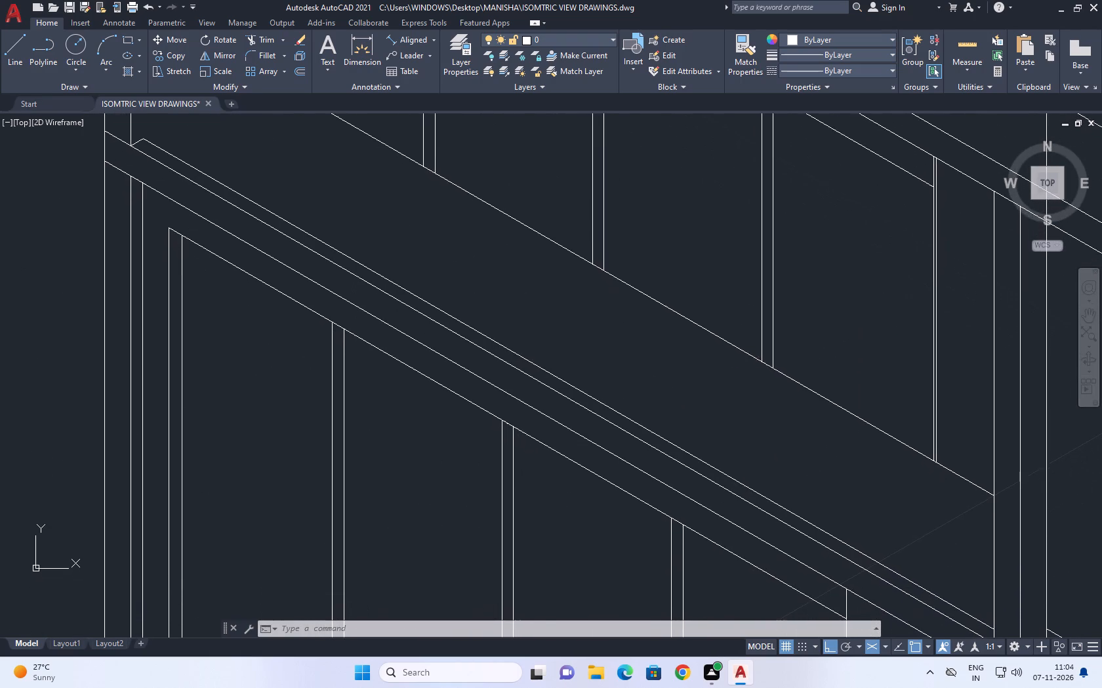
pyautogui.scroll(-3, 754, 353)
pyautogui.scroll(2, 691, 318)
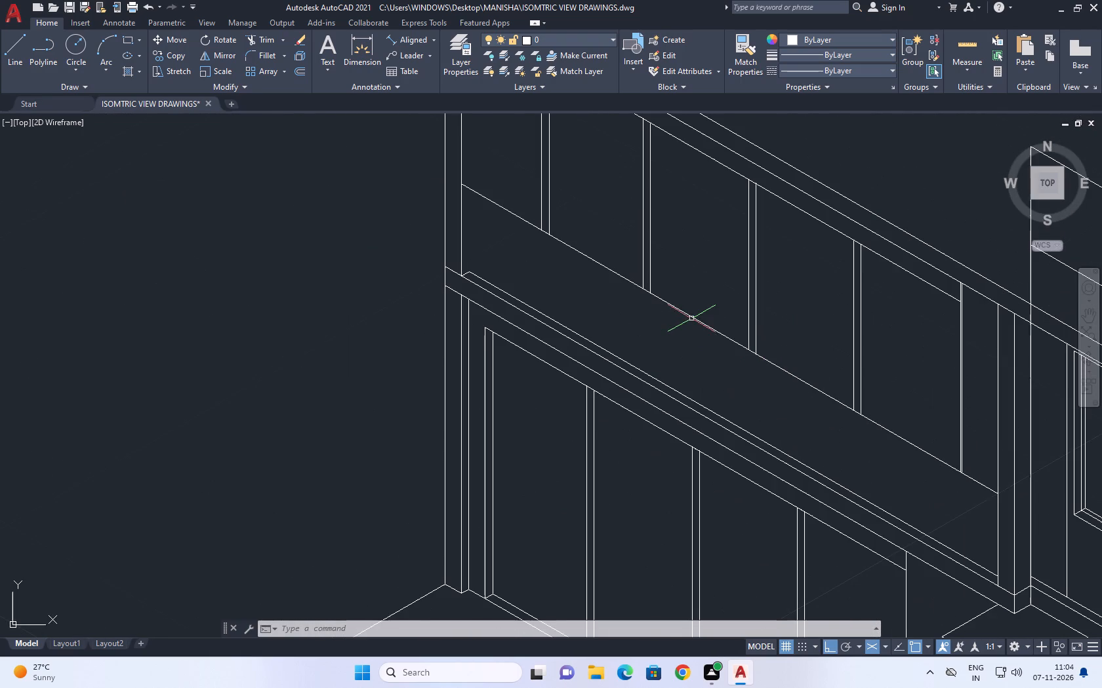
pyautogui.click(691, 318)
pyautogui.click(169, 56)
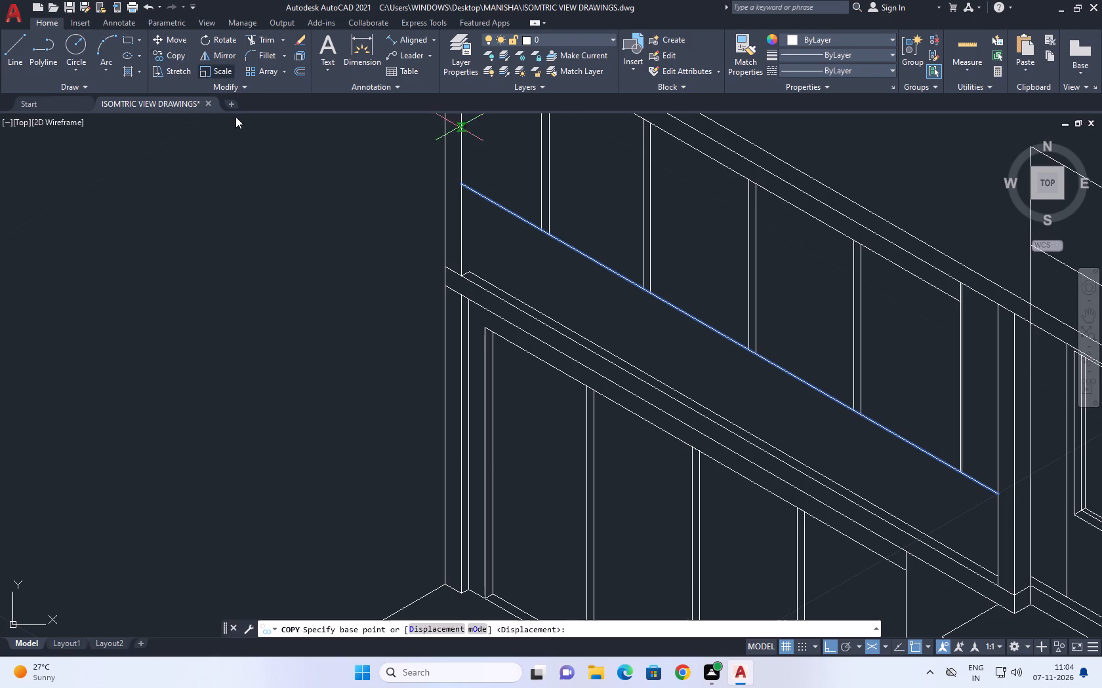
pyautogui.scroll(2, 464, 185)
pyautogui.click(454, 187)
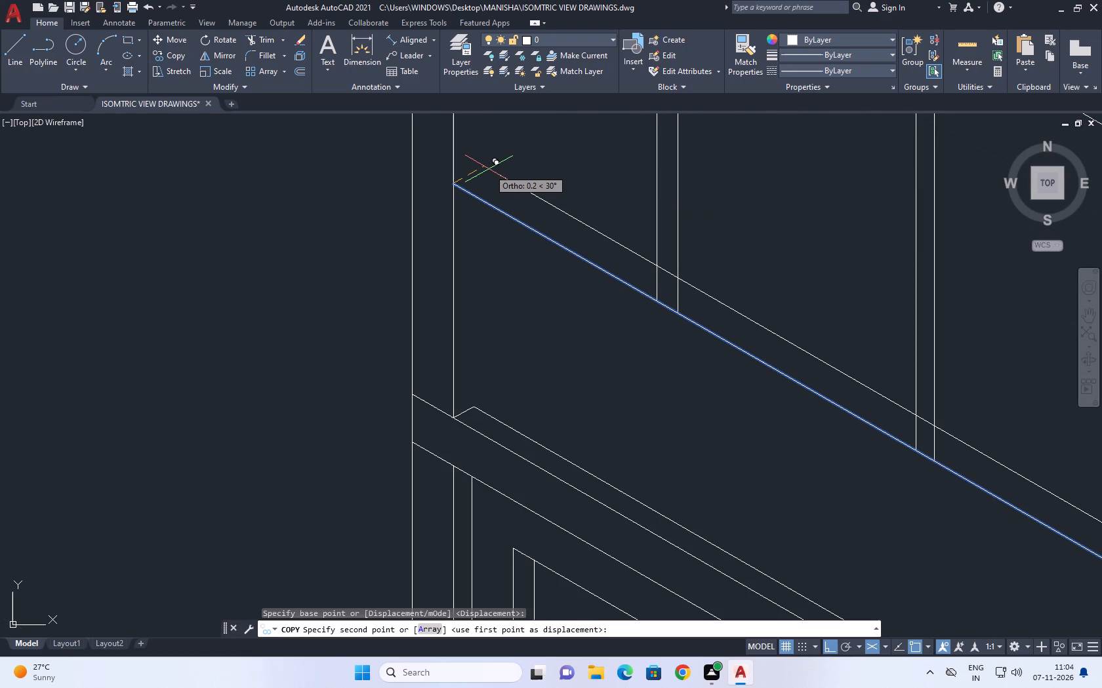
pyautogui.write('0.02')
pyautogui.press('Return')
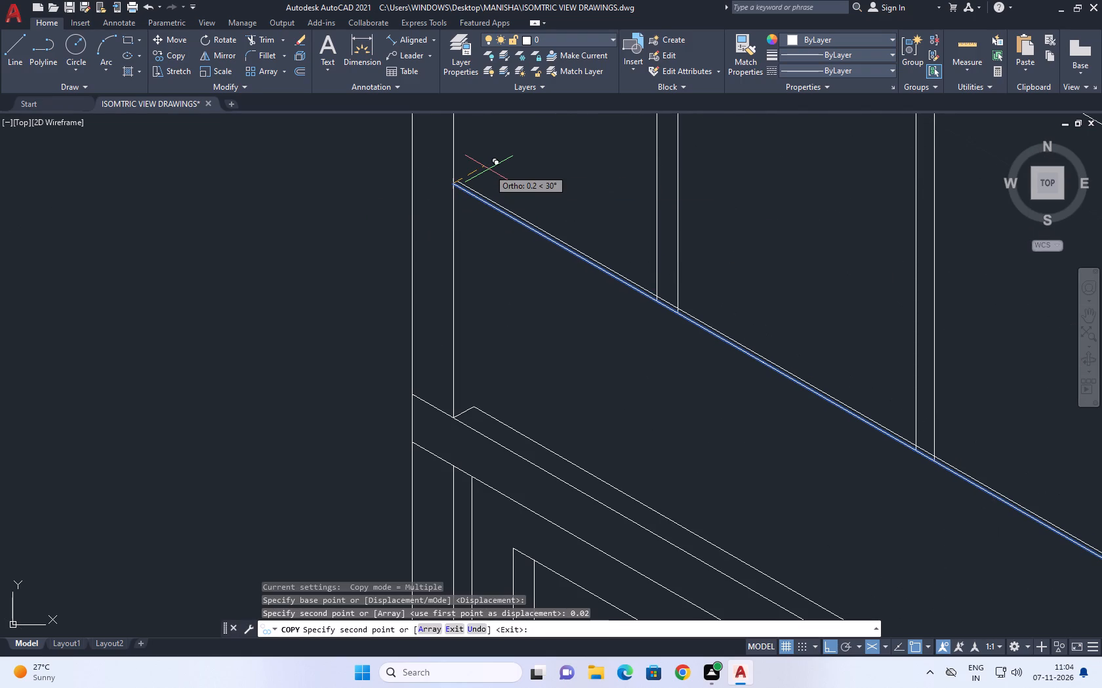
pyautogui.rightClick(522, 165)
pyautogui.click(573, 188)
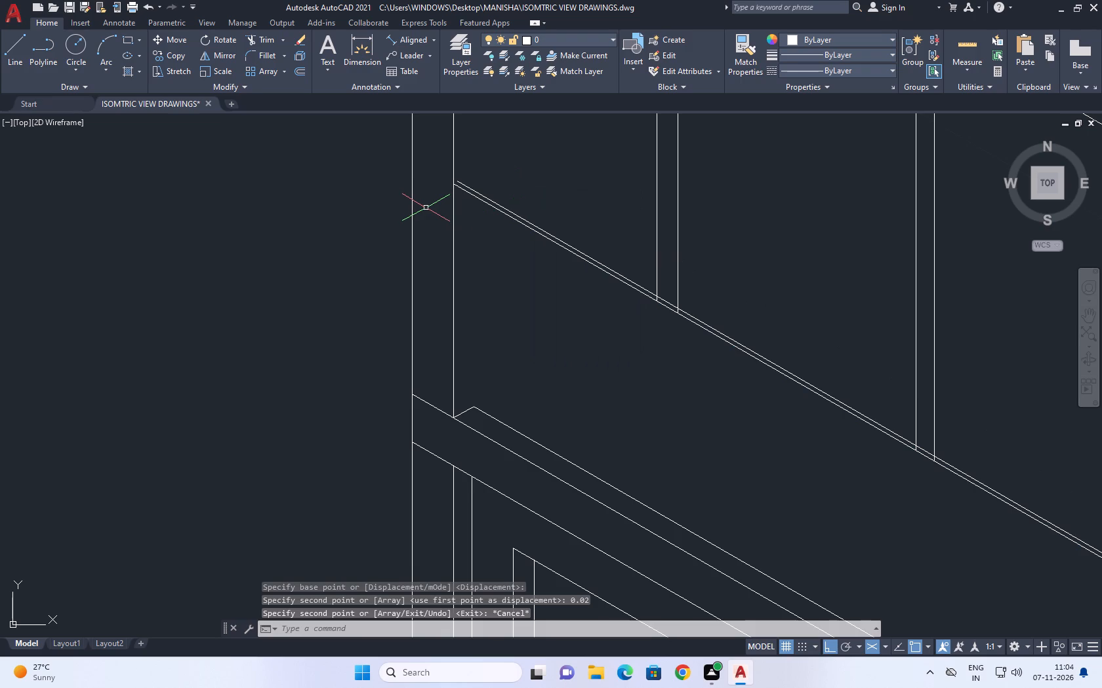
# Draw a short line closing the left ends of the sill line and its copy at the wall's corner vertical.
pyautogui.write('L')
pyautogui.press('space')
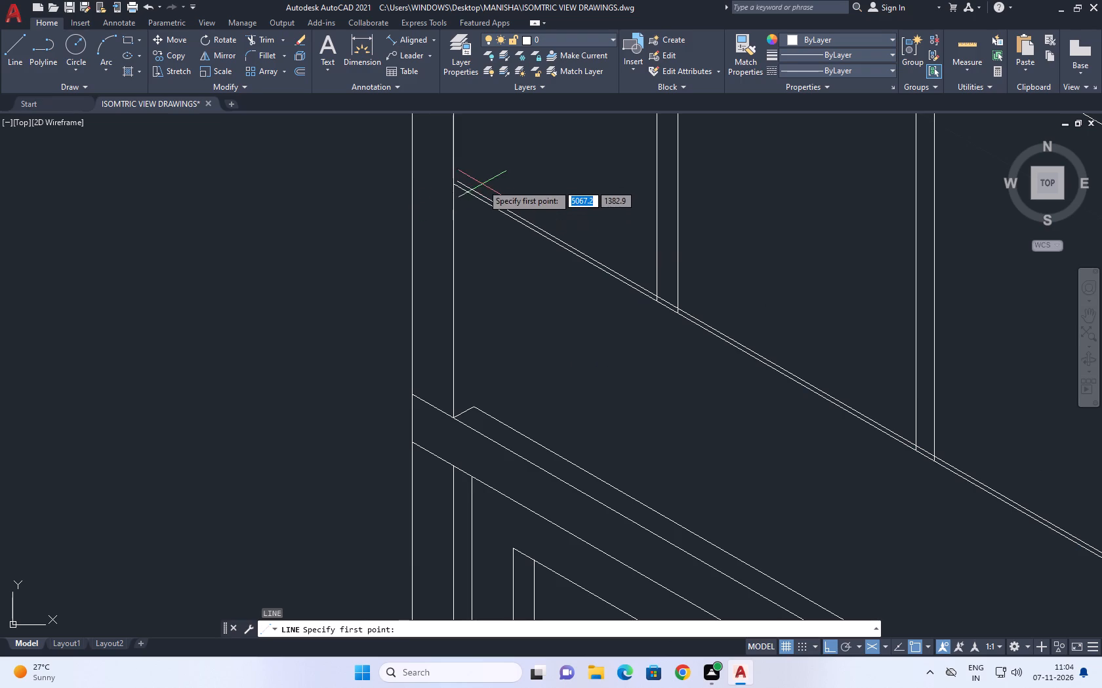
pyautogui.scroll(2, 476, 180)
pyautogui.click(430, 183)
pyautogui.click(415, 193)
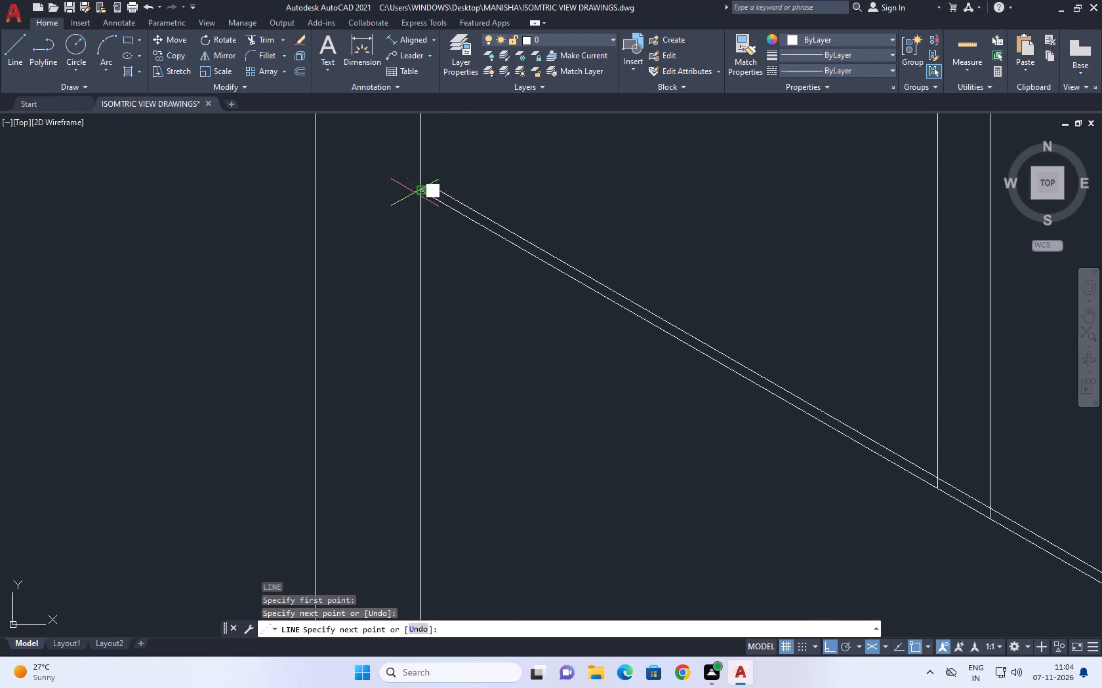
pyautogui.rightClick(580, 162)
pyautogui.click(608, 182)
# Trim the window's two left frame verticals below the copied sill line, clearing the strip between the sill lines.
pyautogui.moveTo(637, 177); pyautogui.dragTo(454, 224, button='middle')
pyautogui.moveTo(732, 221); pyautogui.dragTo(710, 231, button='middle')
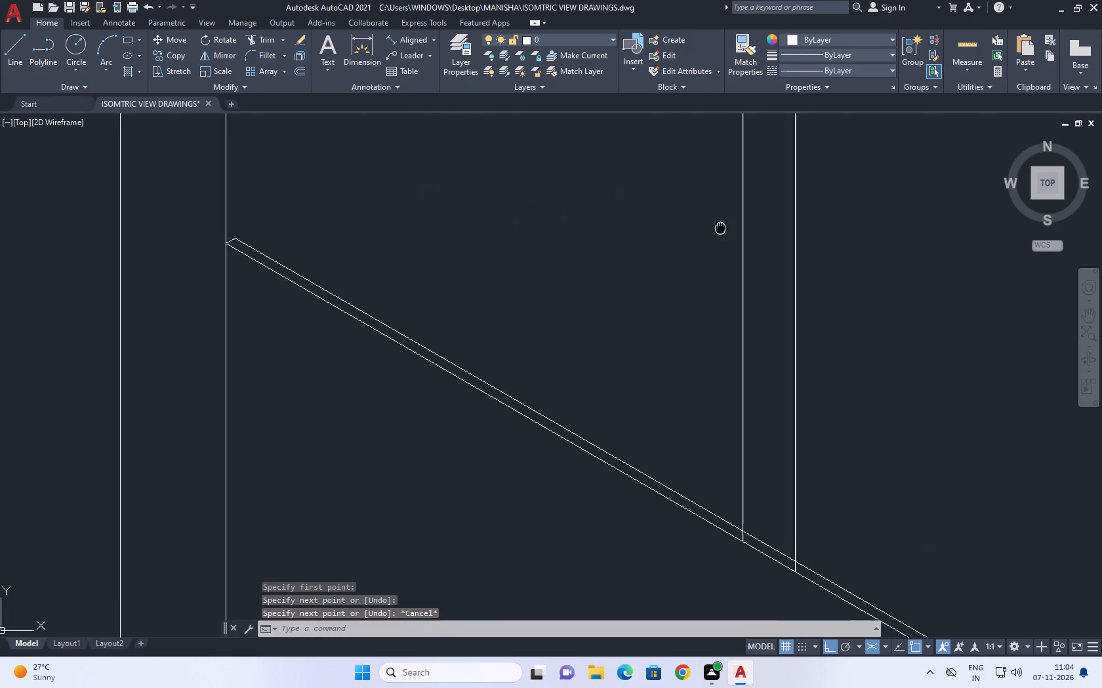
pyautogui.moveTo(710, 231); pyautogui.dragTo(651, 249, button='middle')
pyautogui.click(268, 40)
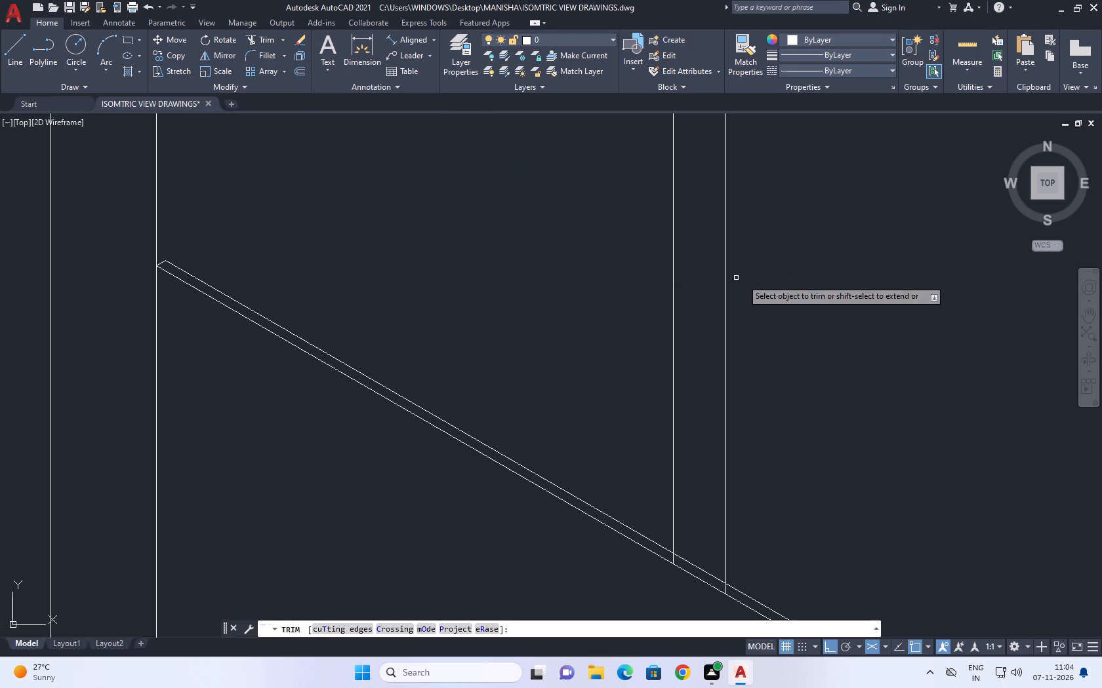
pyautogui.moveTo(745, 282); pyautogui.dragTo(567, 182, button='middle')
pyautogui.scroll(4, 535, 493)
pyautogui.click(627, 474)
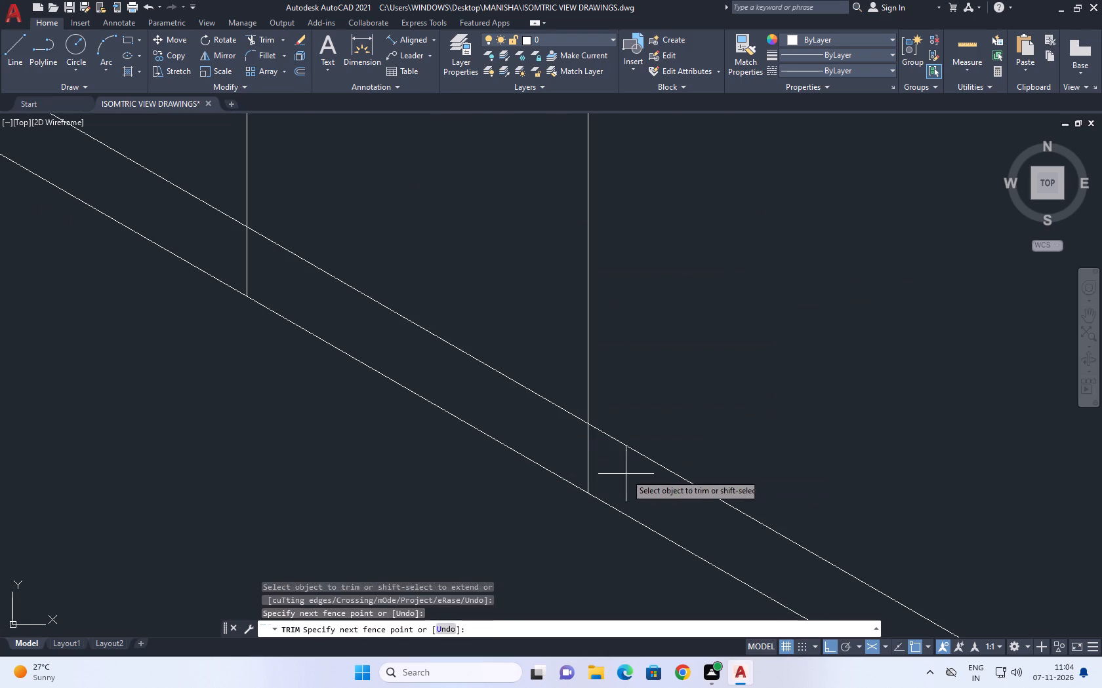
pyautogui.click(218, 246)
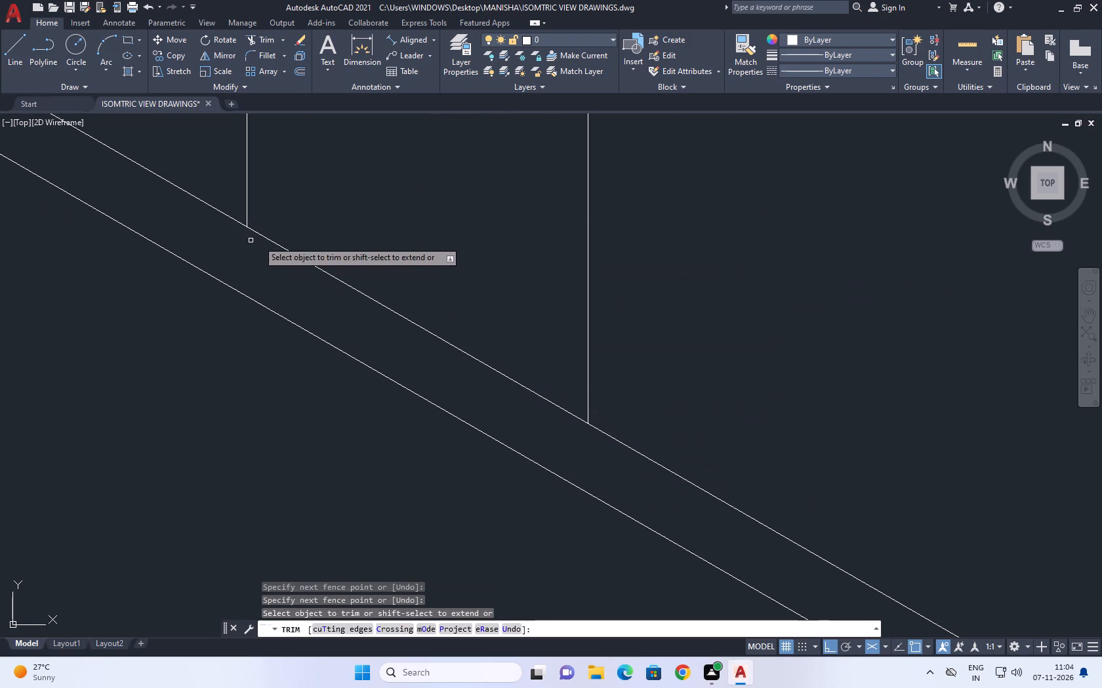
# Trim the first and second mullion pairs where they run below the copied sill line.
pyautogui.scroll(-9, 308, 246)
pyautogui.scroll(1, 507, 346)
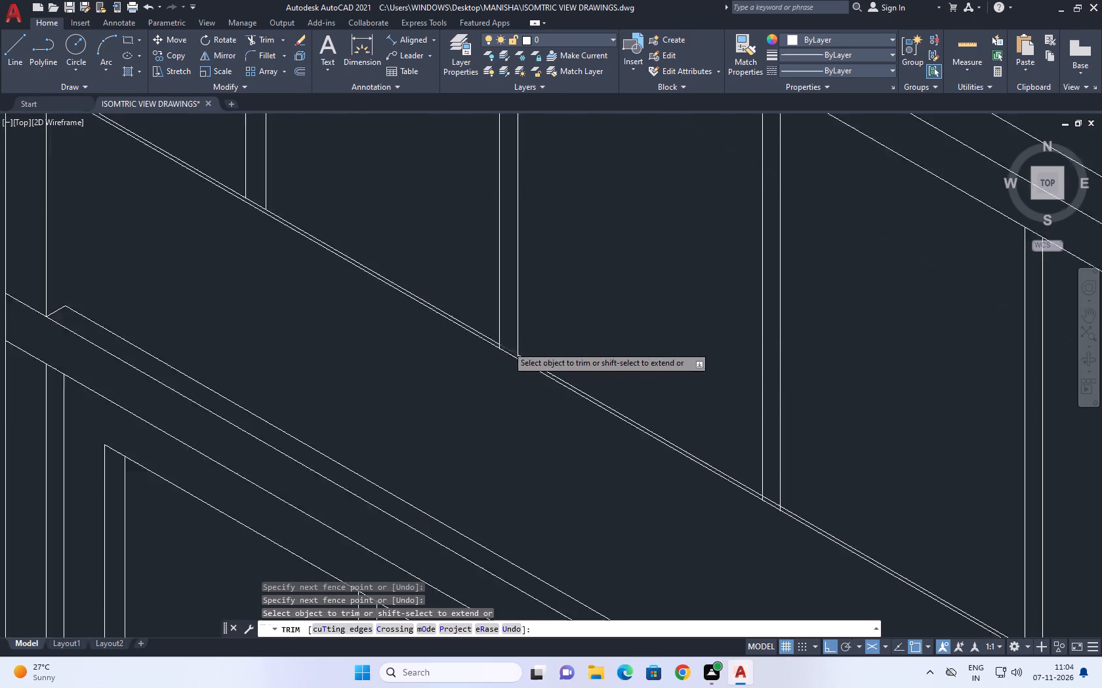
pyautogui.scroll(8, 506, 345)
pyautogui.click(653, 509)
pyautogui.scroll(-4, 542, 444)
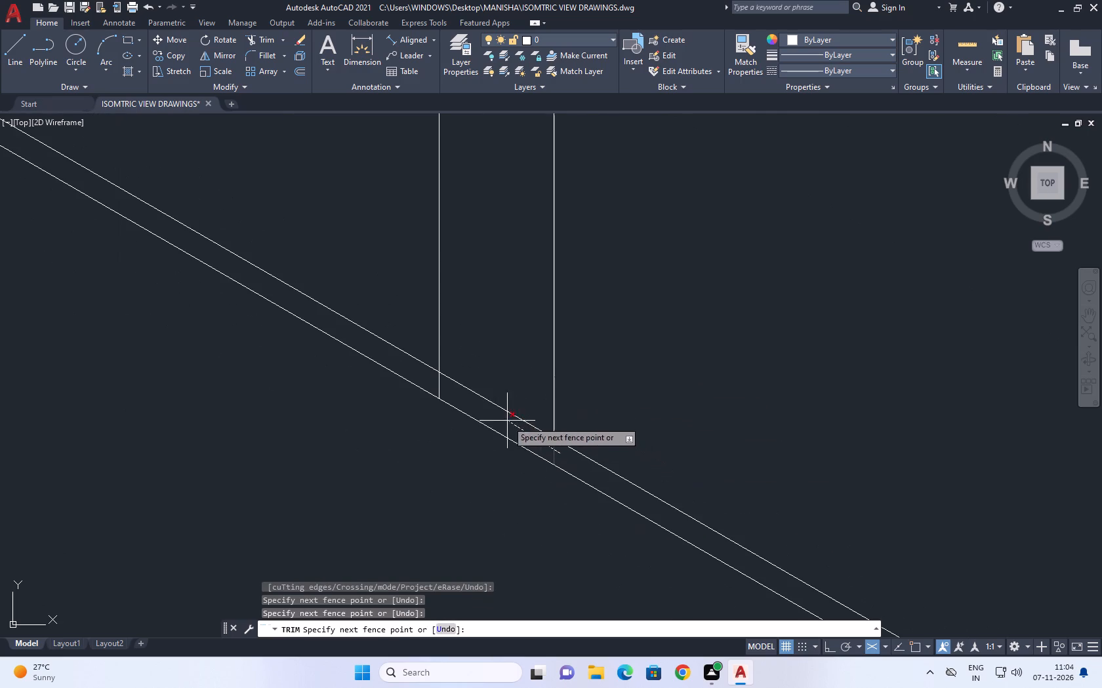
pyautogui.click(418, 375)
pyautogui.scroll(-5, 535, 305)
pyautogui.scroll(4, 711, 430)
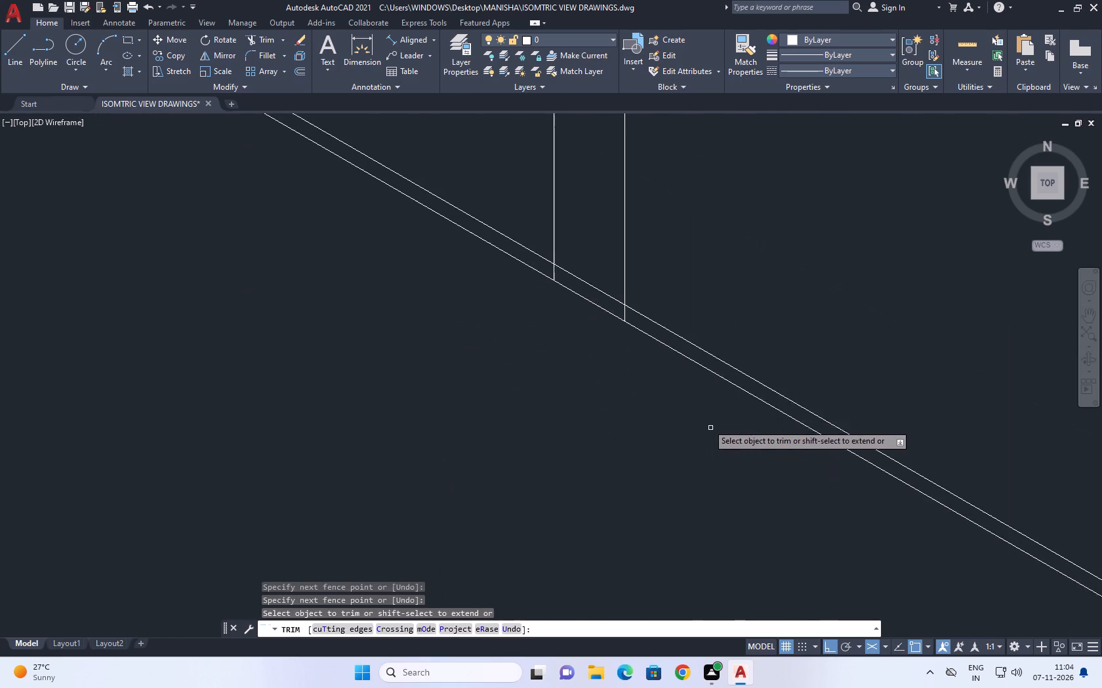
pyautogui.scroll(2, 629, 332)
pyautogui.click(632, 303)
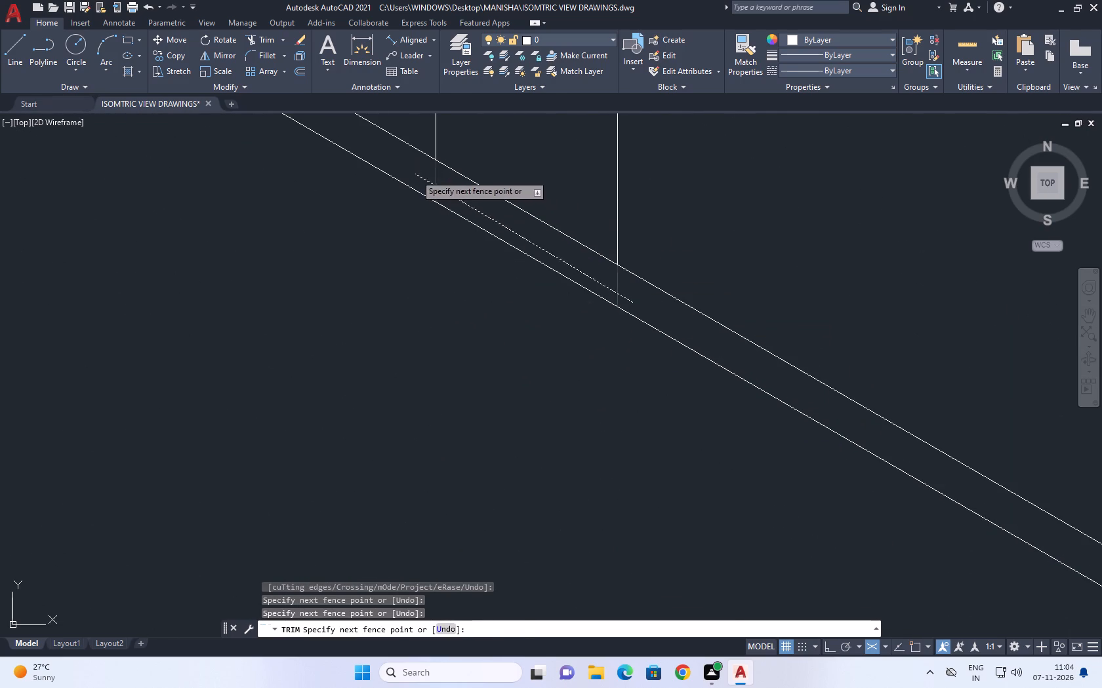
pyautogui.click(415, 174)
# Trim the third mullion pair of the upper-storey window where it runs below the copied sill line.
pyautogui.scroll(-5, 465, 293)
pyautogui.scroll(3, 737, 451)
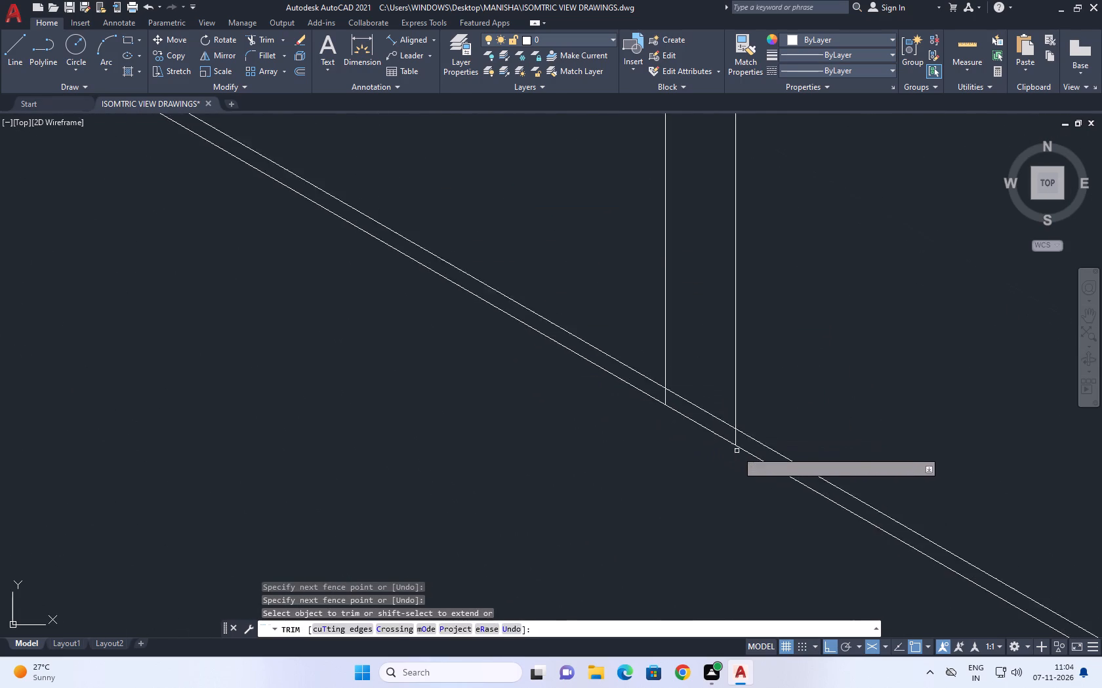
pyautogui.scroll(4, 737, 451)
pyautogui.click(735, 386)
pyautogui.scroll(-1, 669, 347)
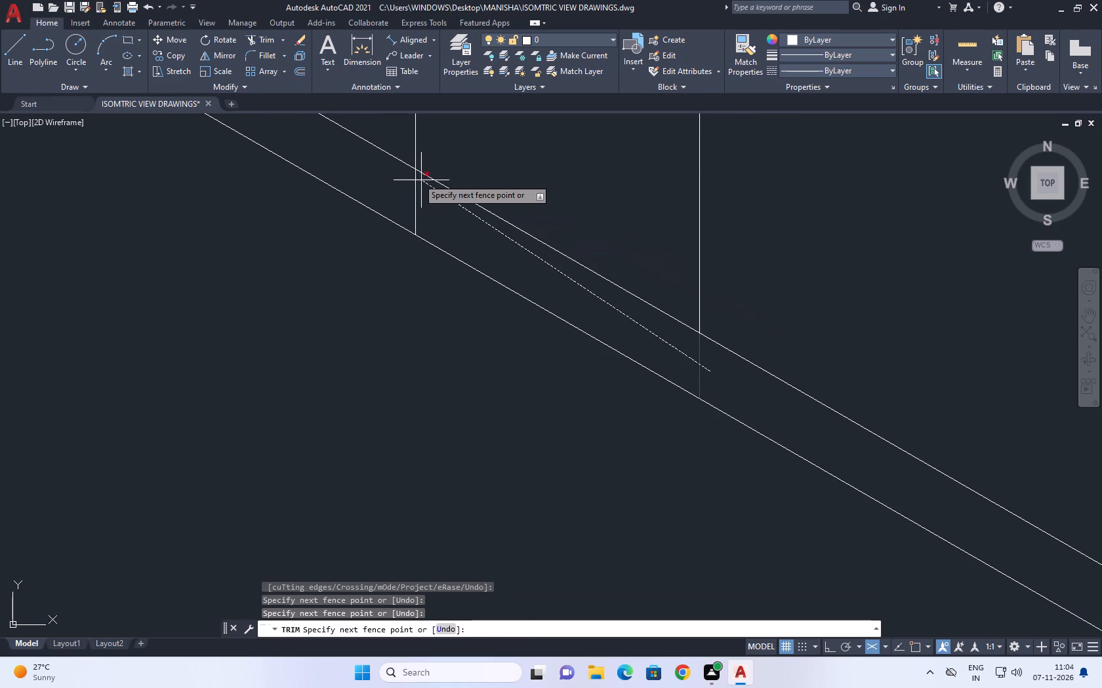
pyautogui.click(380, 170)
pyautogui.scroll(-4, 536, 242)
# Trim the window's two right frame verticals below the copied sill line, clearing the strip between the sill lines.
pyautogui.moveTo(853, 439); pyautogui.dragTo(298, 281, button='middle')
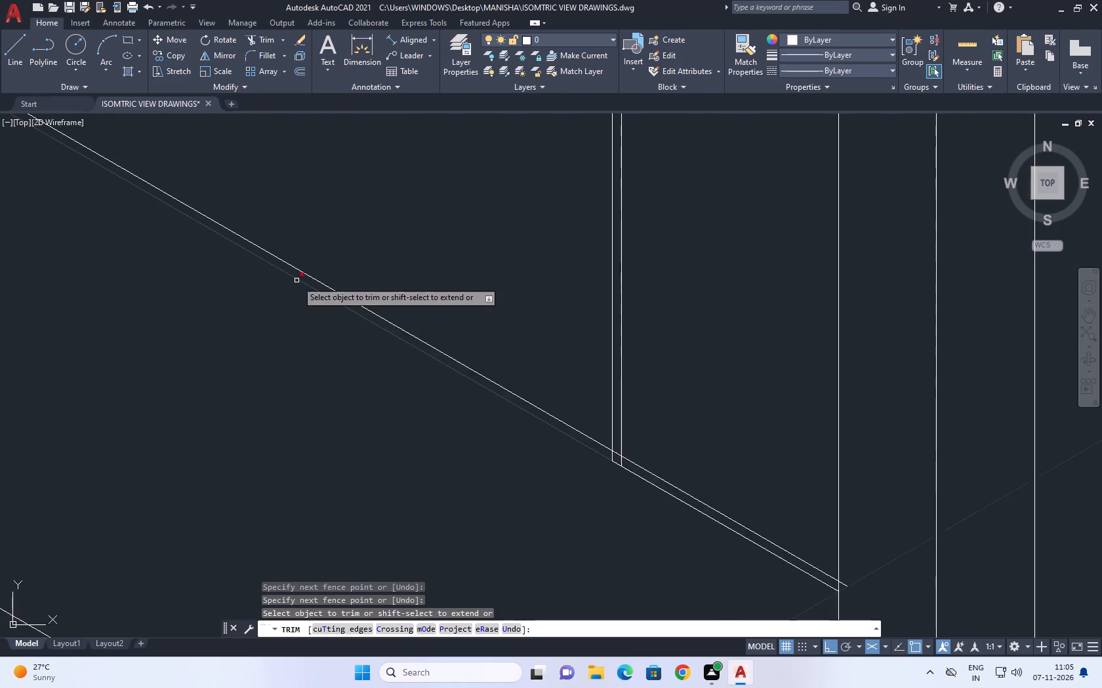
pyautogui.scroll(-1, 340, 305)
pyautogui.scroll(5, 523, 416)
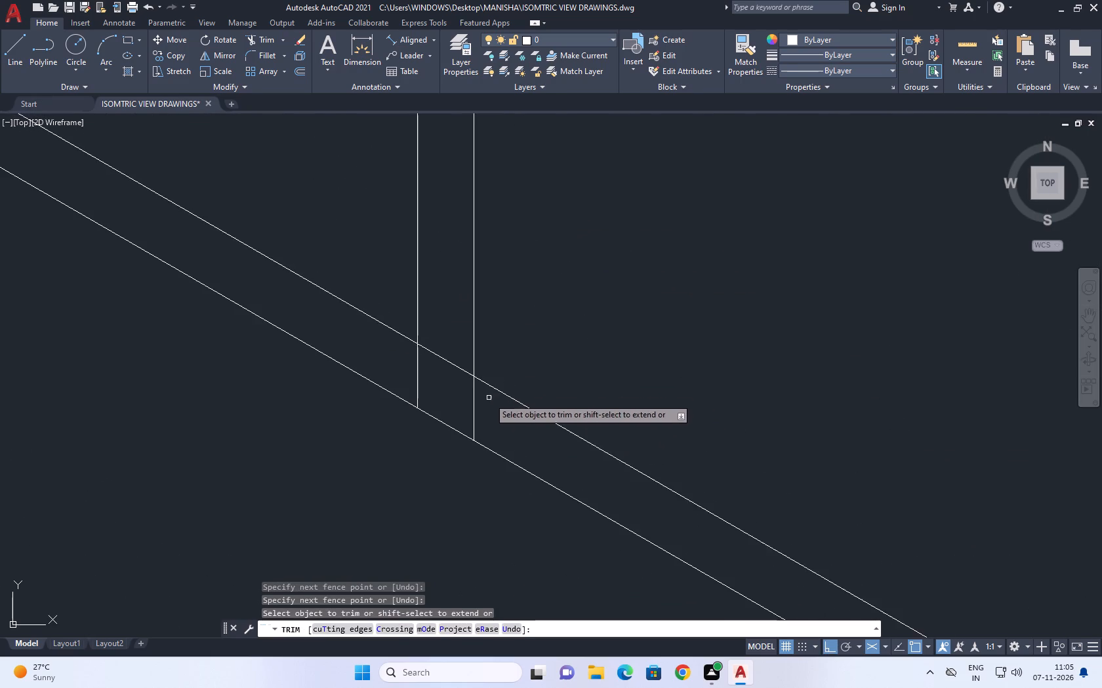
pyautogui.scroll(3, 485, 400)
pyautogui.click(489, 431)
pyautogui.click(100, 233)
pyautogui.scroll(-8, 450, 297)
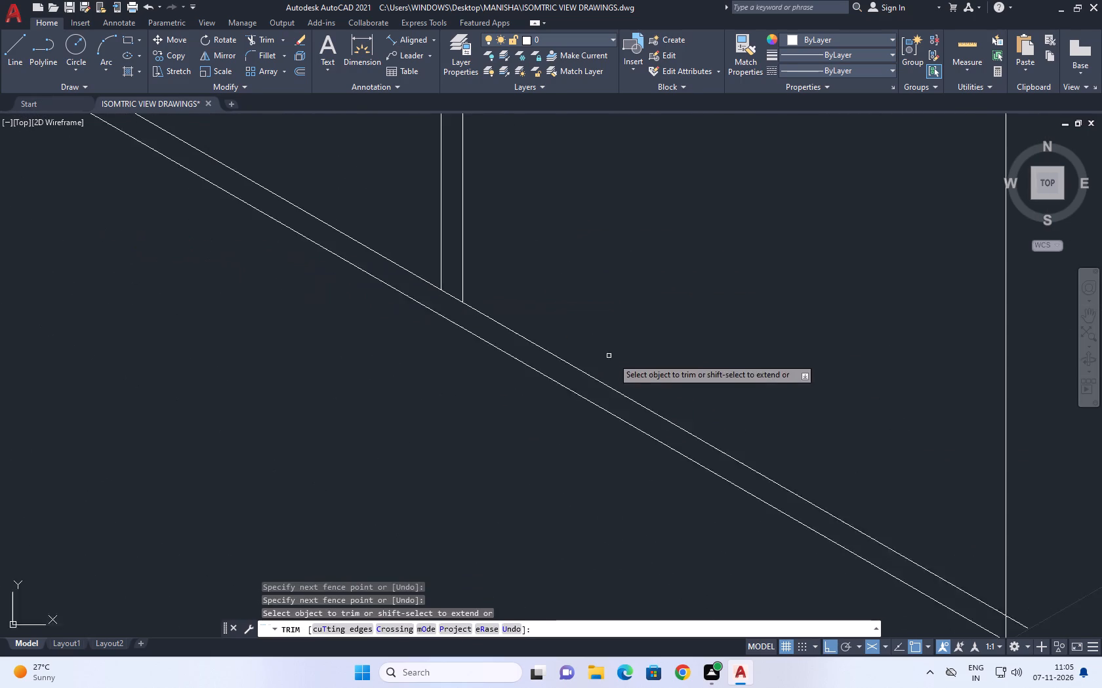
# Trim the end of the copied sill line that overshoots the vertical at the wall's right end, and finish trimming.
pyautogui.scroll(-2, 618, 362)
pyautogui.scroll(5, 663, 389)
pyautogui.click(676, 419)
pyautogui.moveTo(665, 446); pyautogui.dragTo(664, 455)
pyautogui.rightClick(701, 331)
pyautogui.click(737, 357)
# Examine the left wing's upper-storey window in the context of the whole facade and the roof edges above it.
pyautogui.scroll(-7, 719, 355)
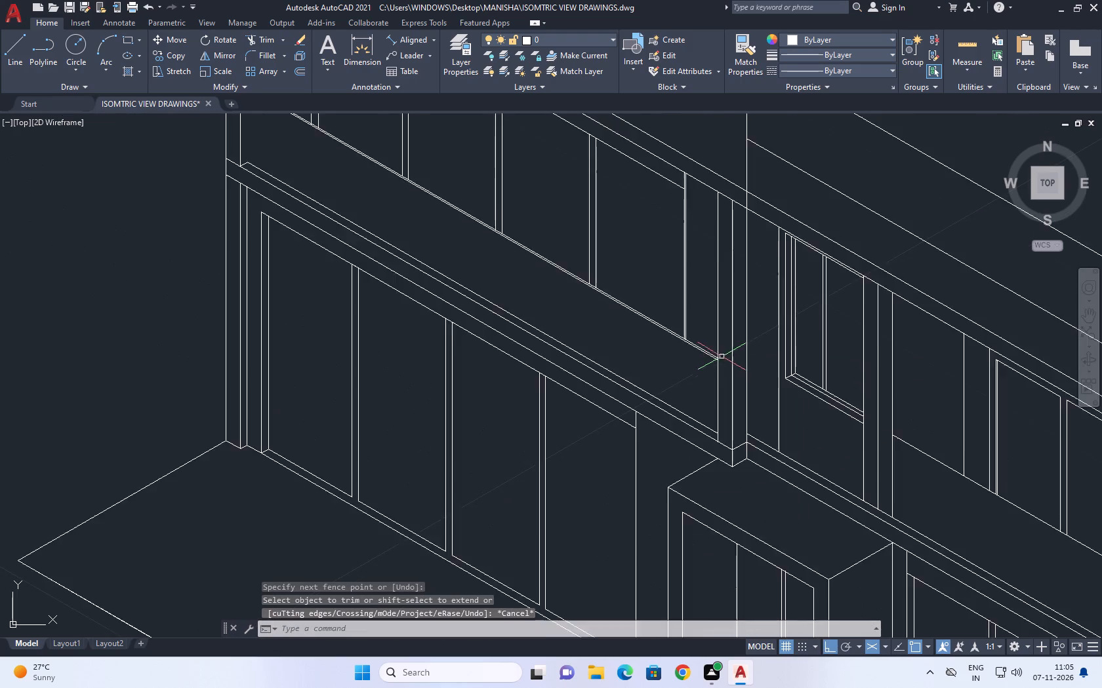
pyautogui.scroll(-2, 722, 356)
pyautogui.moveTo(625, 282); pyautogui.dragTo(696, 380, button='middle')
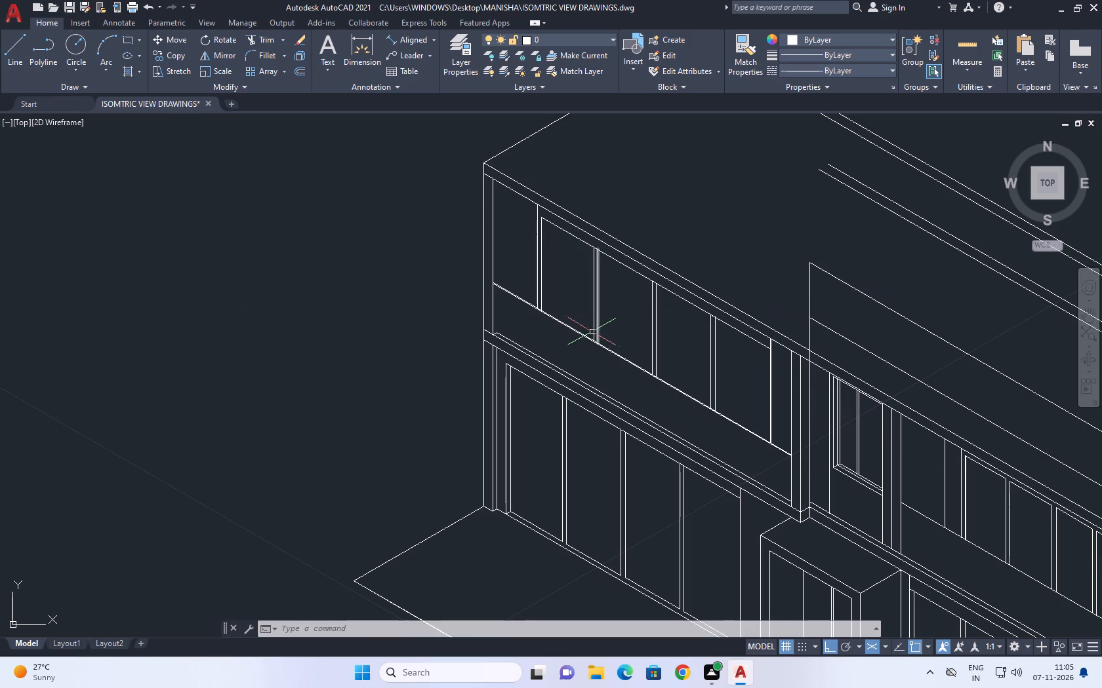
pyautogui.moveTo(520, 268); pyautogui.dragTo(581, 321, button='middle')
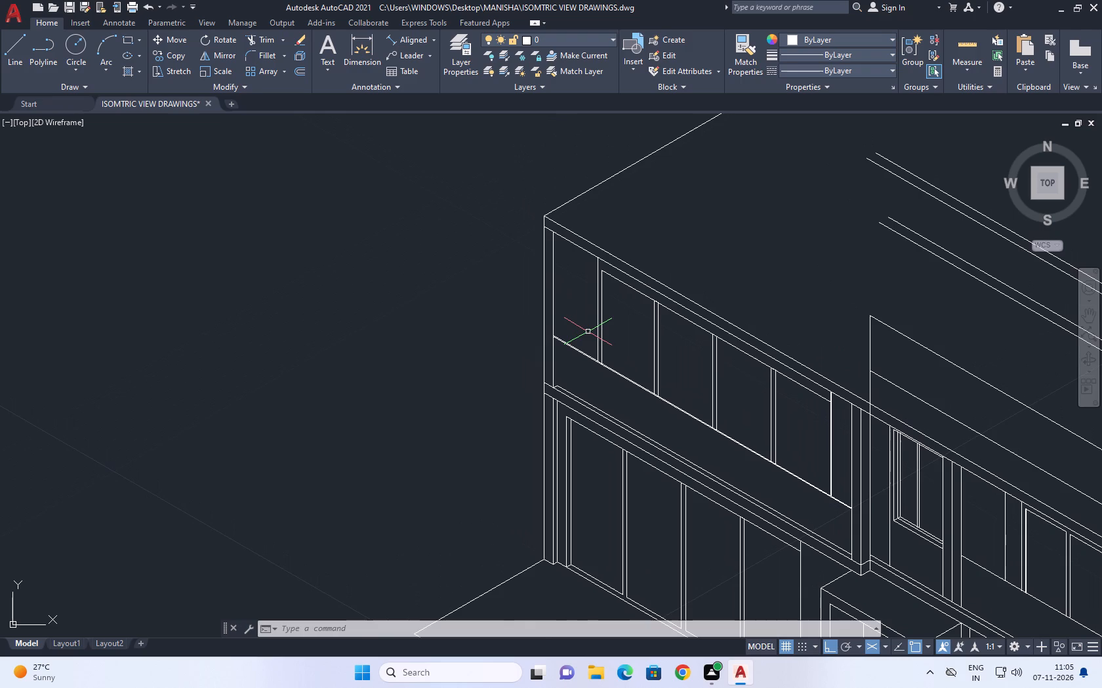
pyautogui.moveTo(767, 365); pyautogui.dragTo(727, 384, button='middle')
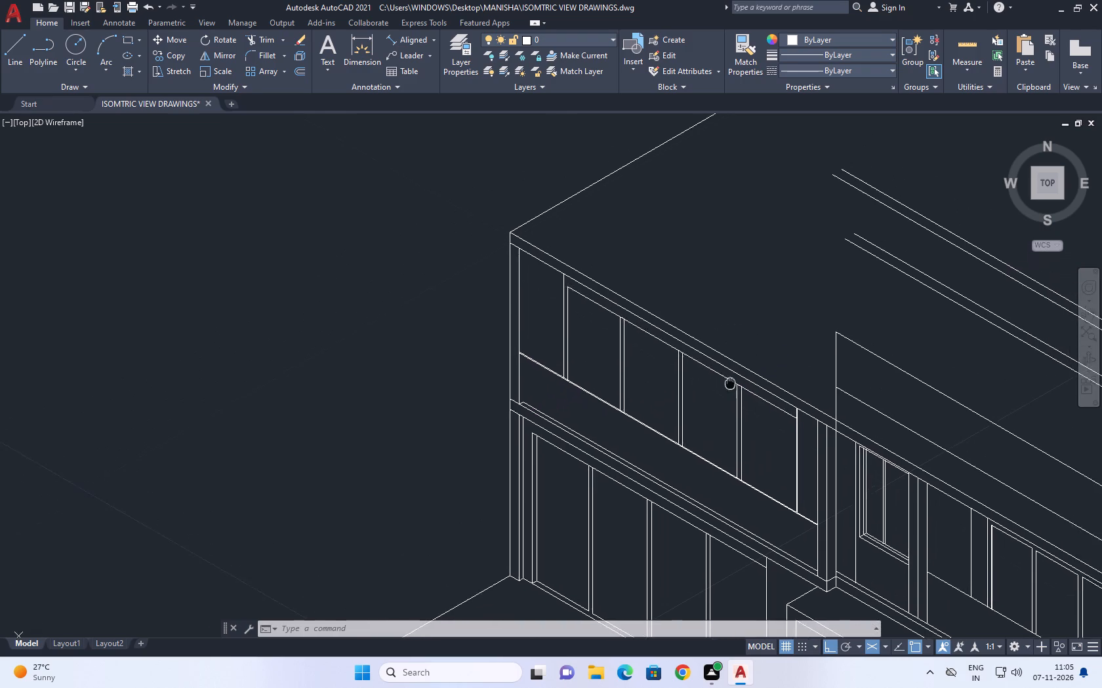
pyautogui.moveTo(727, 384); pyautogui.dragTo(706, 398, button='middle')
pyautogui.scroll(-1, 706, 398)
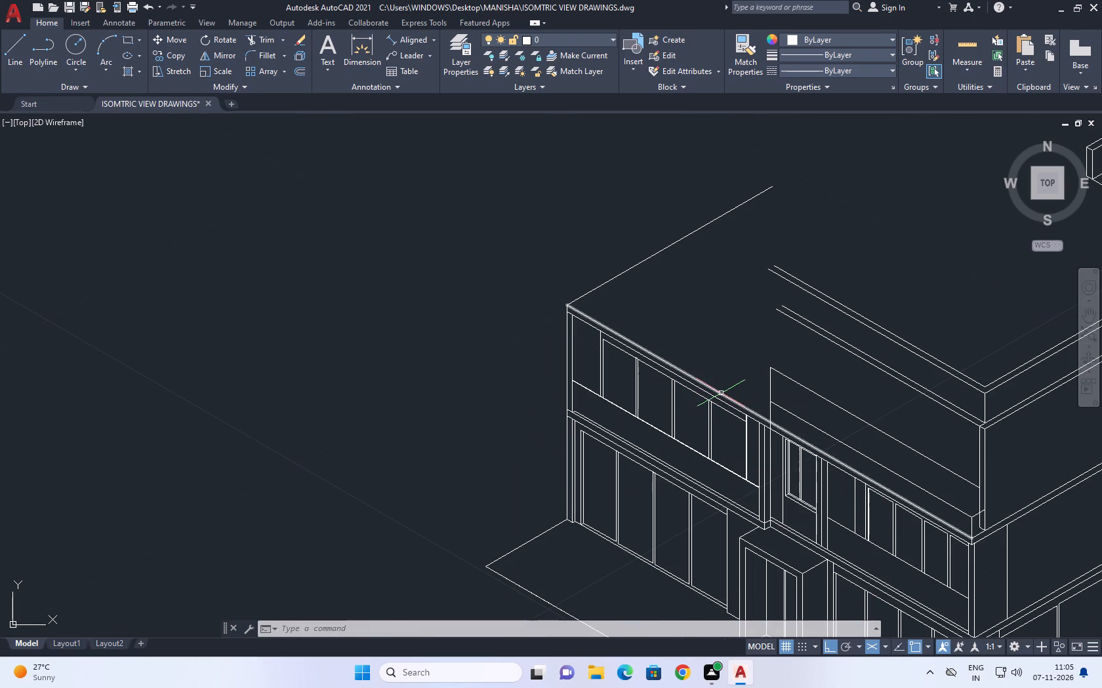
pyautogui.moveTo(733, 400); pyautogui.dragTo(723, 440, button='middle')
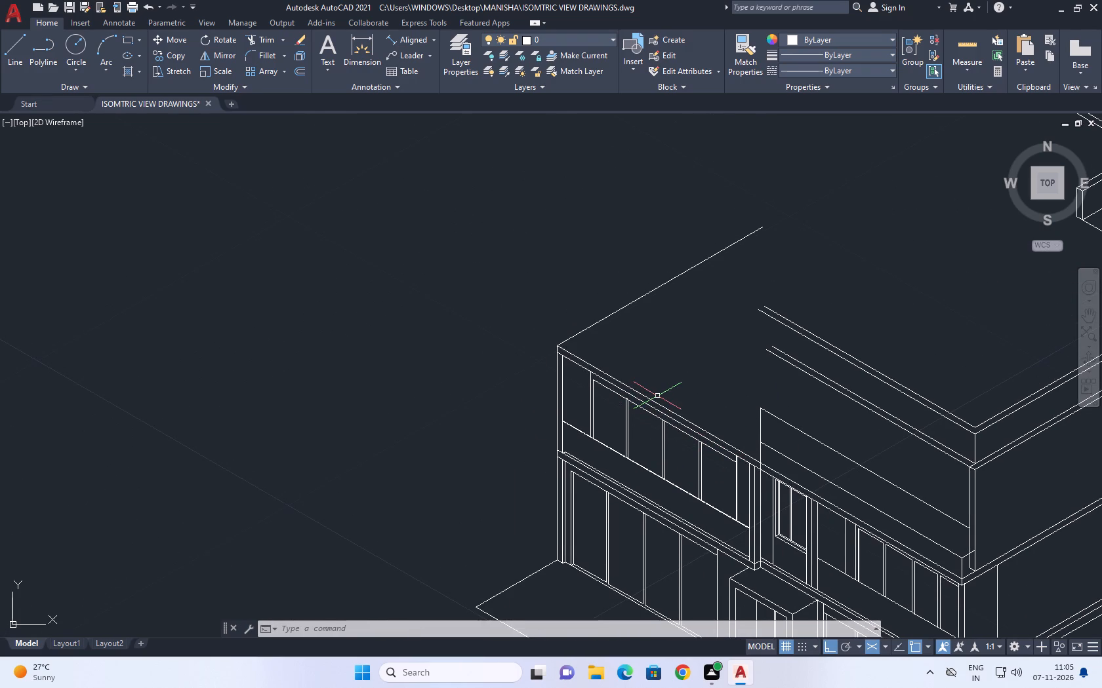
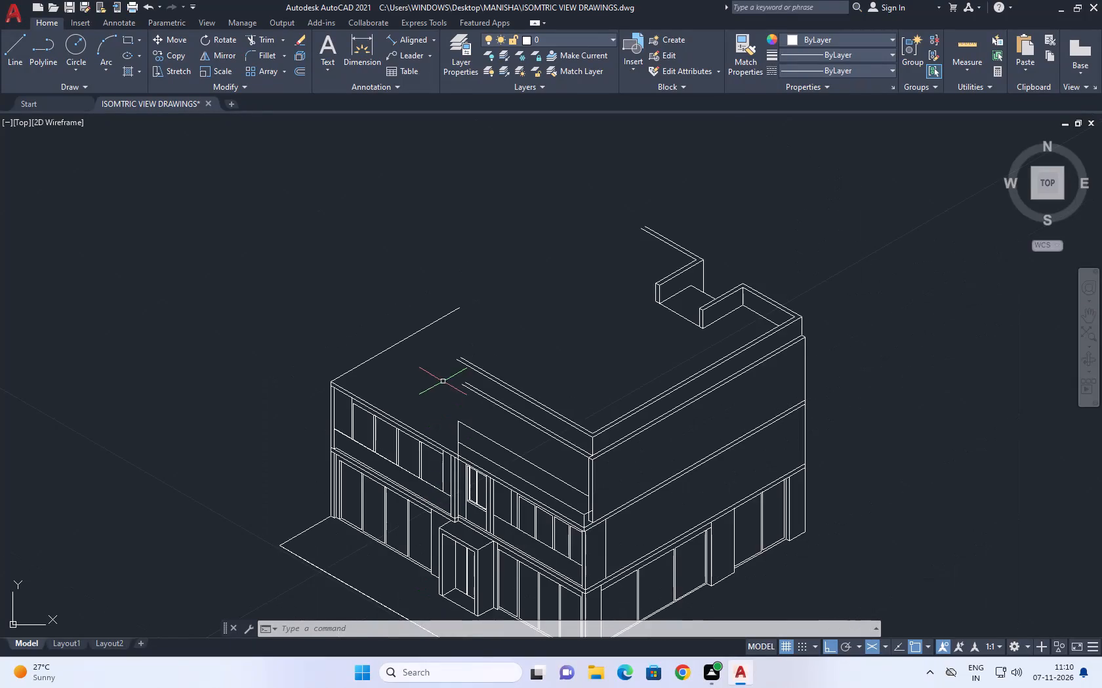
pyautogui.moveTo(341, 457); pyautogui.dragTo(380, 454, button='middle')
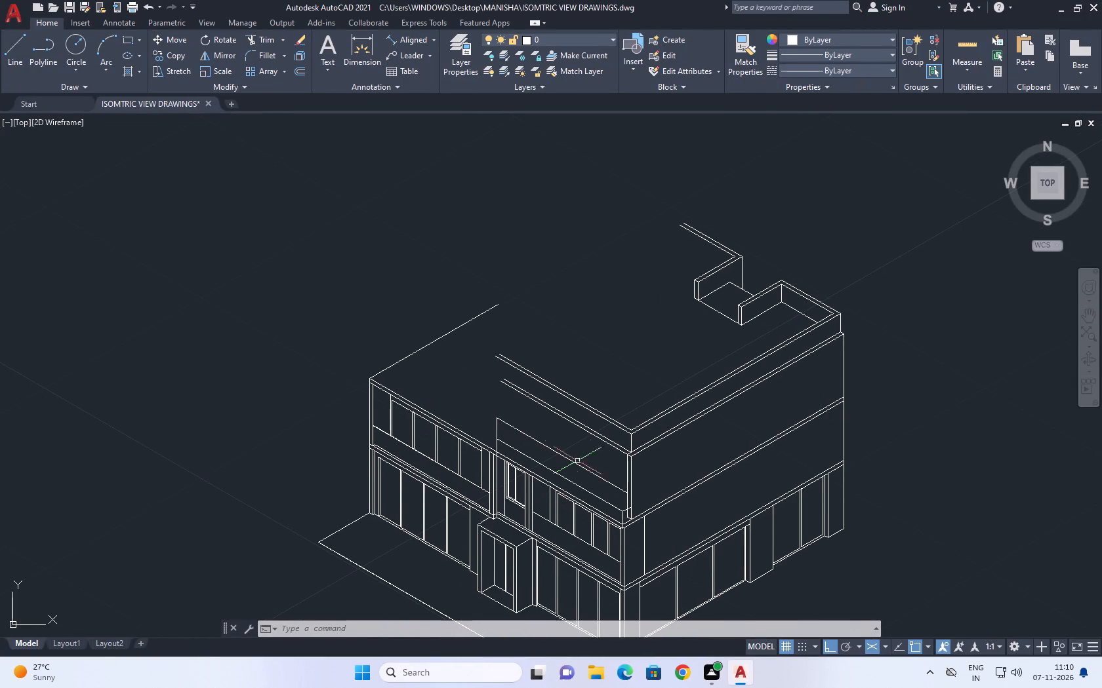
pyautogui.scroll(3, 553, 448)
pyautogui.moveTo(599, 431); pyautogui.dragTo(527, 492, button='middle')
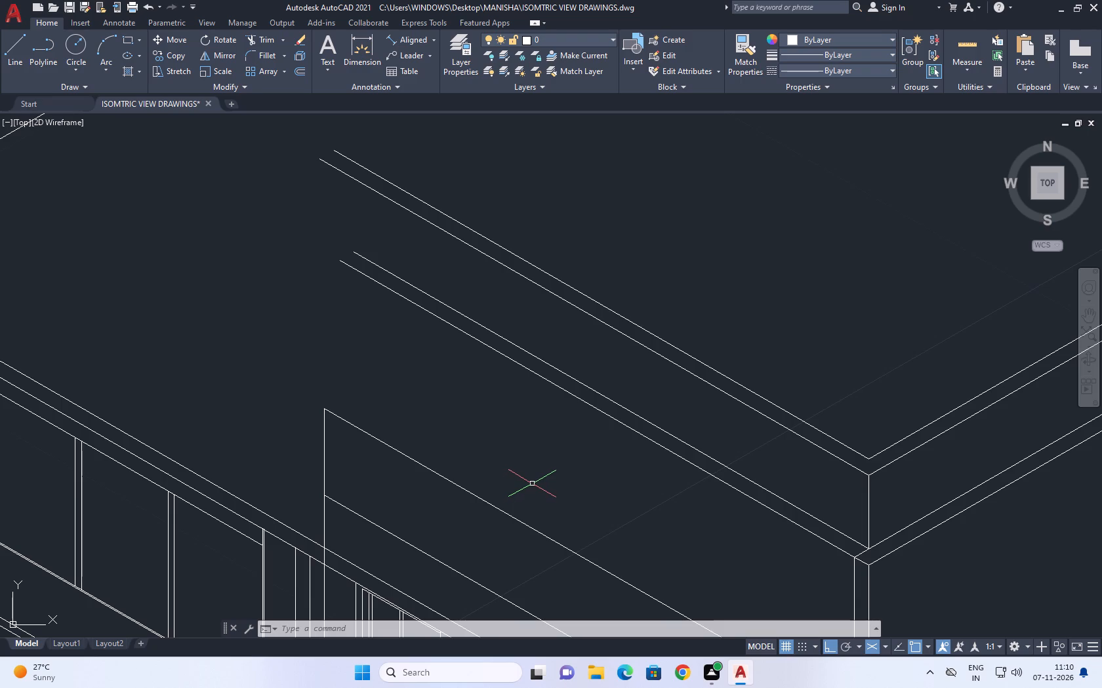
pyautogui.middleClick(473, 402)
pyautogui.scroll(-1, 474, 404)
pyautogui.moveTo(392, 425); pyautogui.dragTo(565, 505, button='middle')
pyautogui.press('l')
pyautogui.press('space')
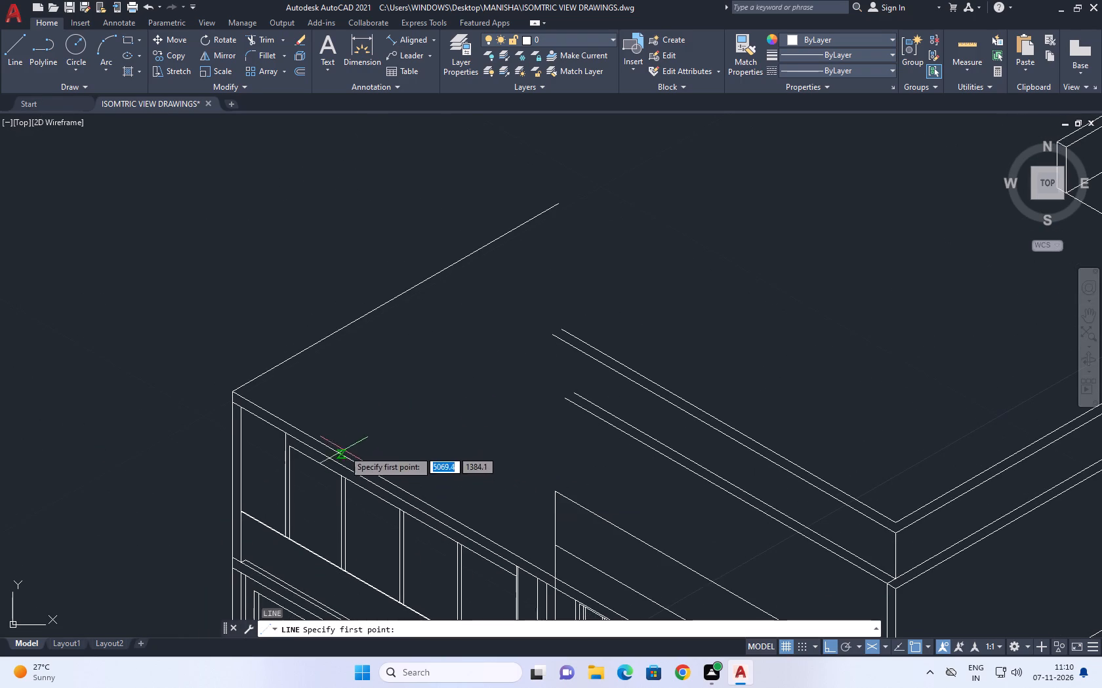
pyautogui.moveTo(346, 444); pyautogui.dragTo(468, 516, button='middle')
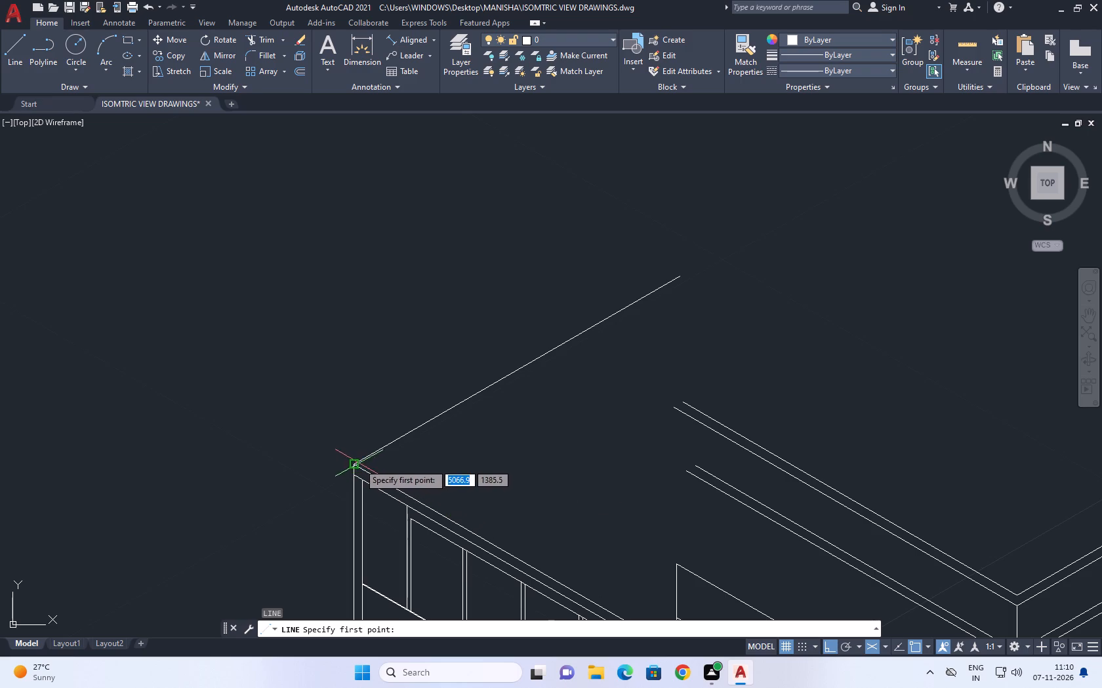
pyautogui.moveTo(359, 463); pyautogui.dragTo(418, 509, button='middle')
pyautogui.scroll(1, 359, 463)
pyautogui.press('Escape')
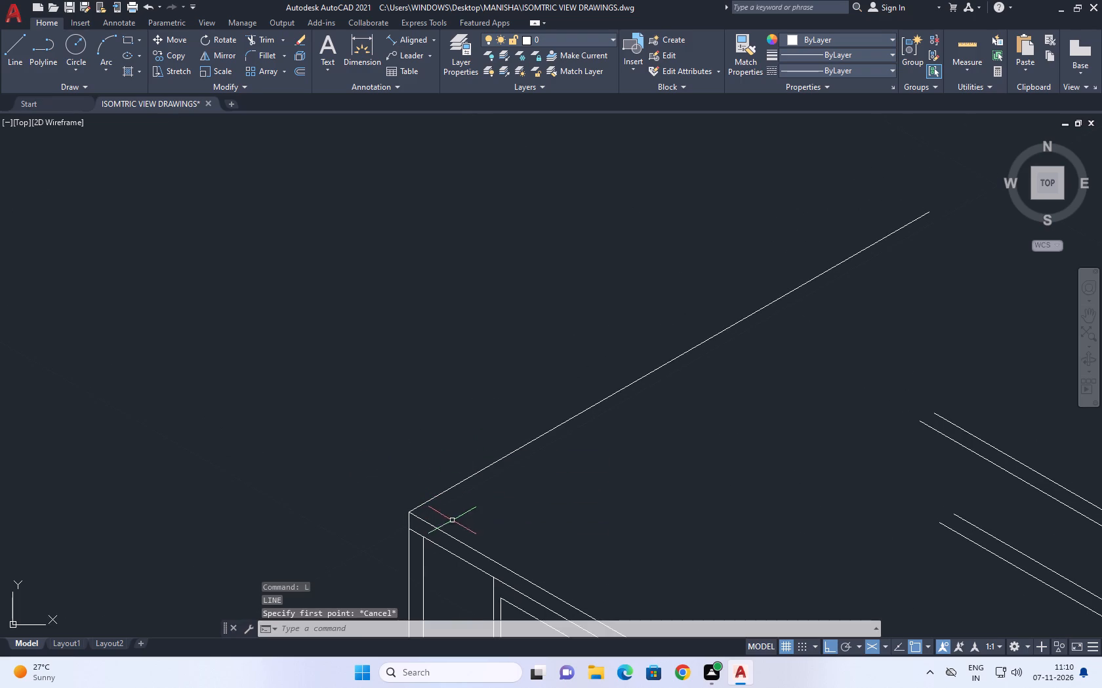
# Copy the left wing's front roof edge line 0.113 back along the 30° roof side edge, starting from the outer corner.
pyautogui.click(445, 530)
pyautogui.click(424, 527)
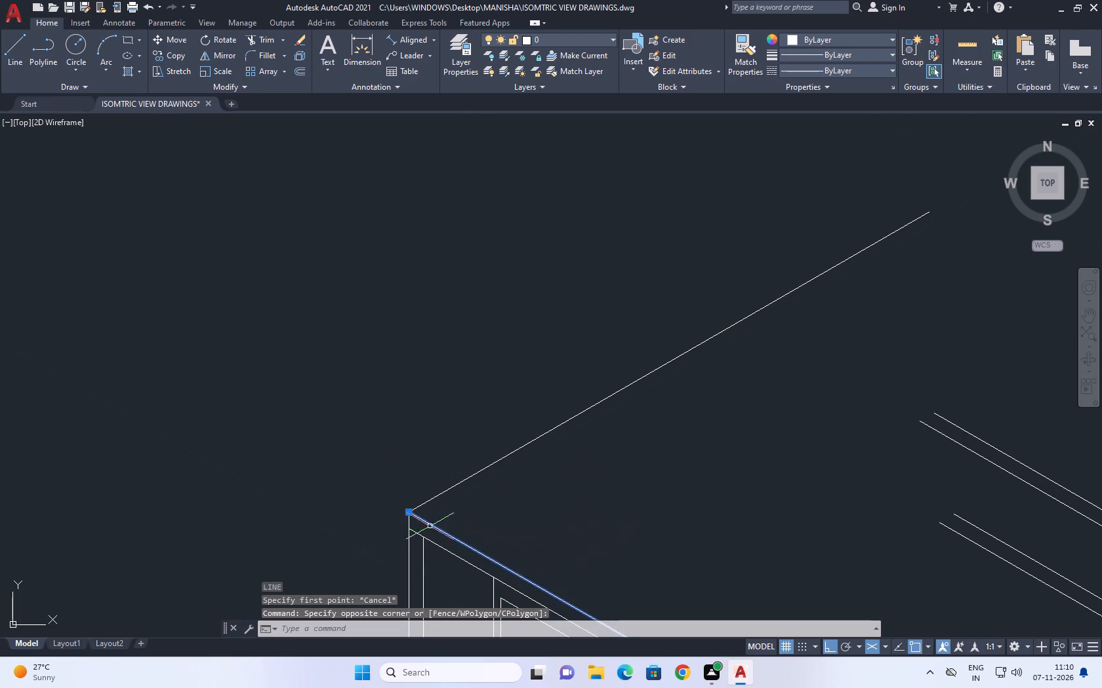
pyautogui.press('c')
pyautogui.write('O')
pyautogui.press('space')
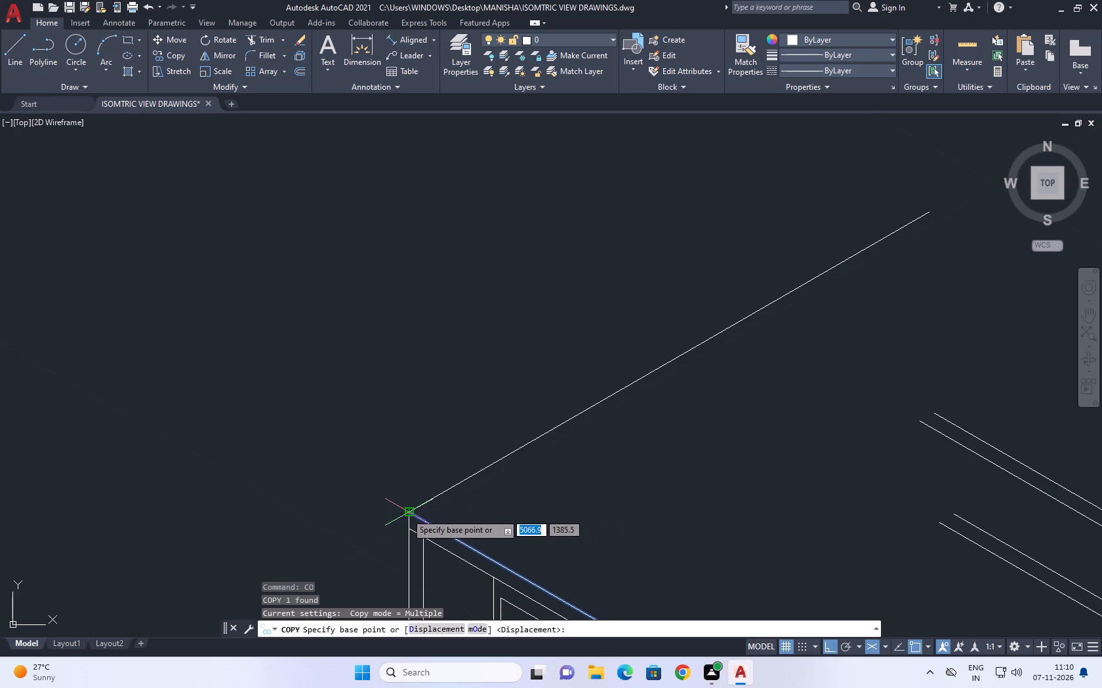
pyautogui.click(406, 513)
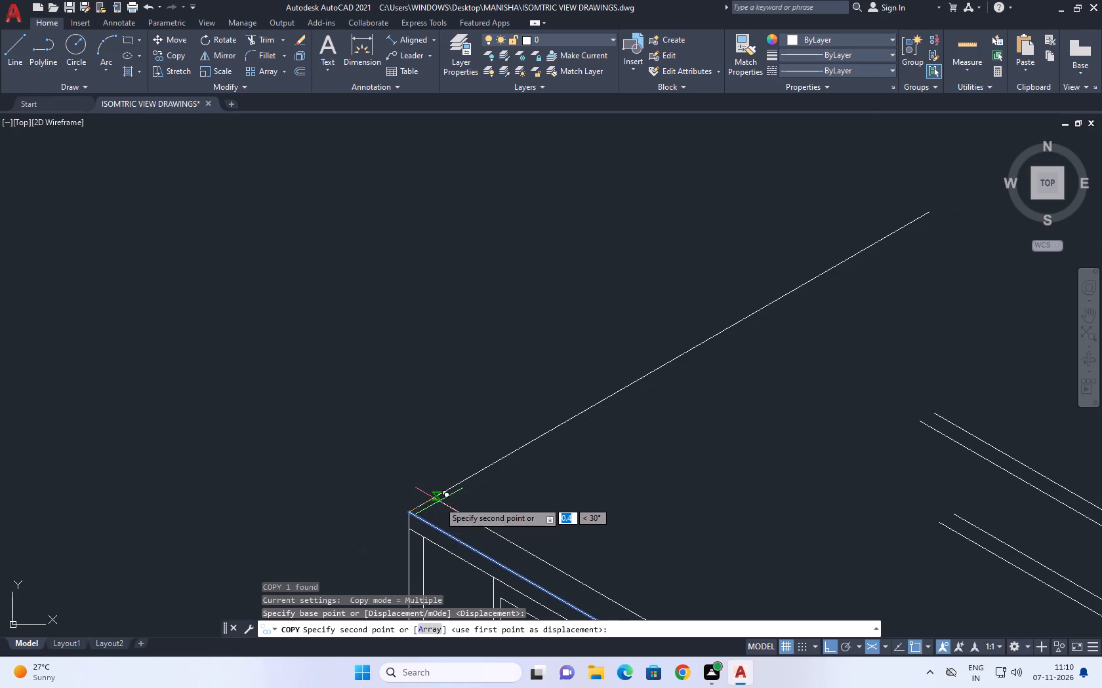
pyautogui.press('0')
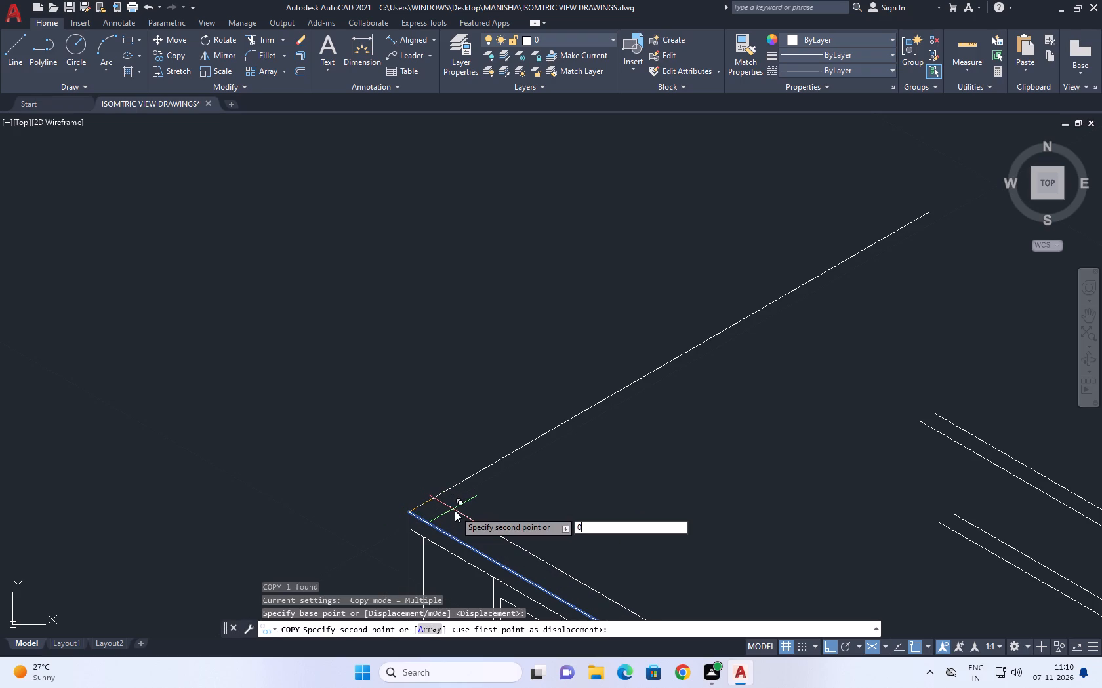
pyautogui.press('.')
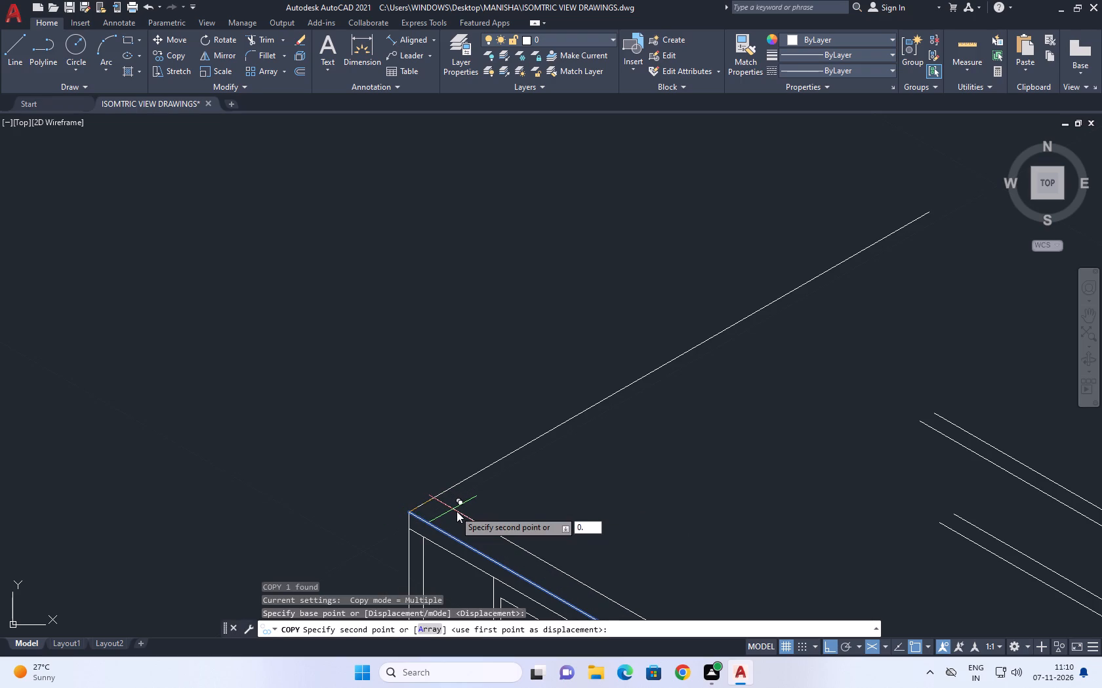
pyautogui.press('1')
pyautogui.write('13')
pyautogui.press('Return')
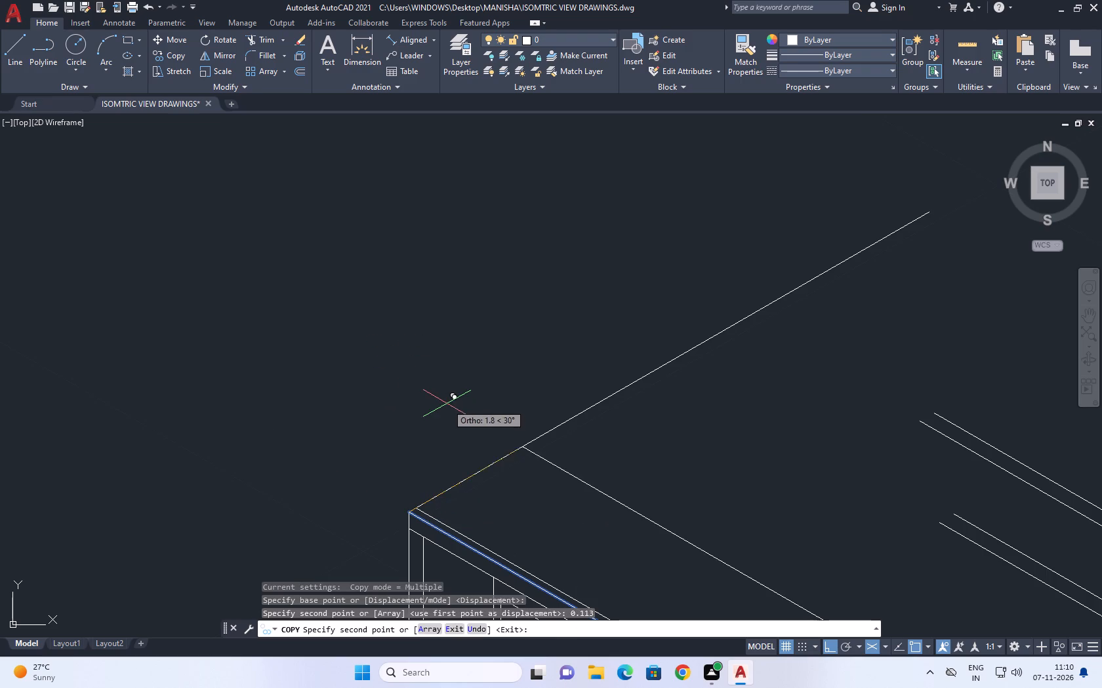
pyautogui.rightClick(446, 404)
pyautogui.click(499, 428)
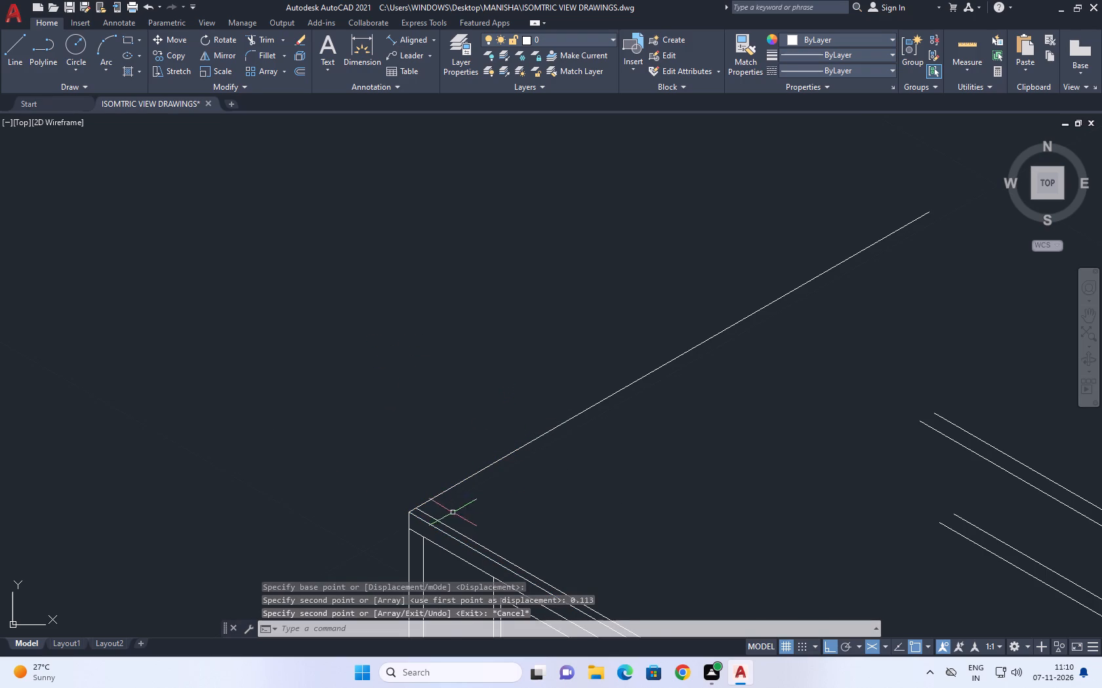
# Draw a vertical line 1 unit high upward from the left wing's outer roof corner, using the right isoplane.
pyautogui.moveTo(447, 512); pyautogui.dragTo(472, 402, button='middle')
pyautogui.scroll(1, 442, 371)
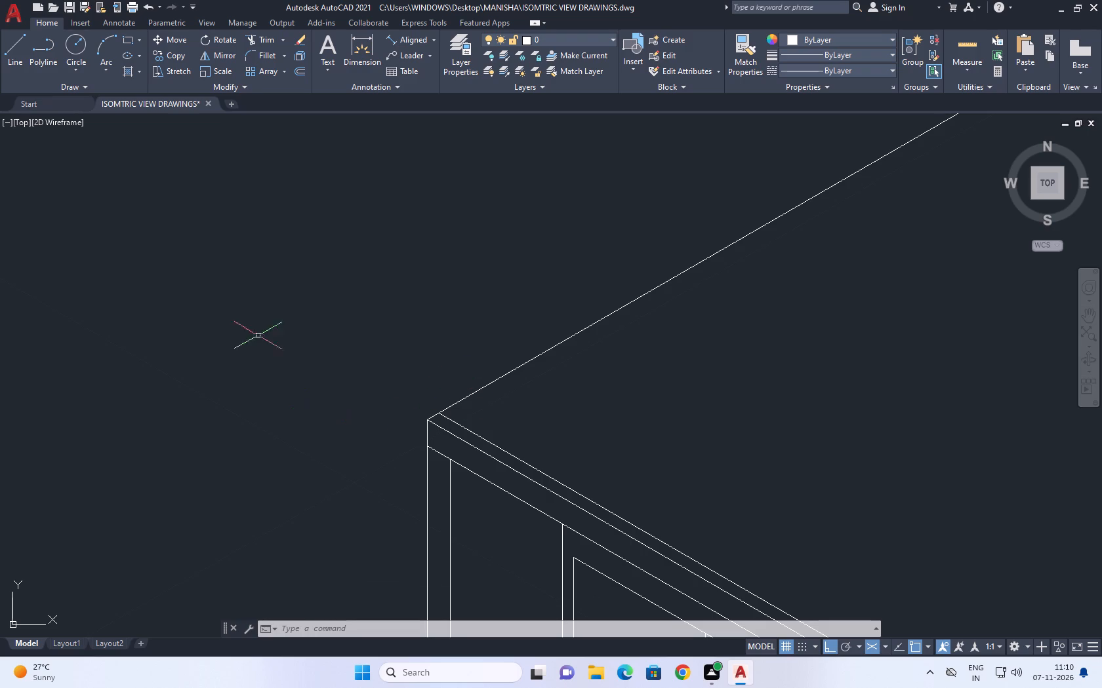
pyautogui.click(17, 63)
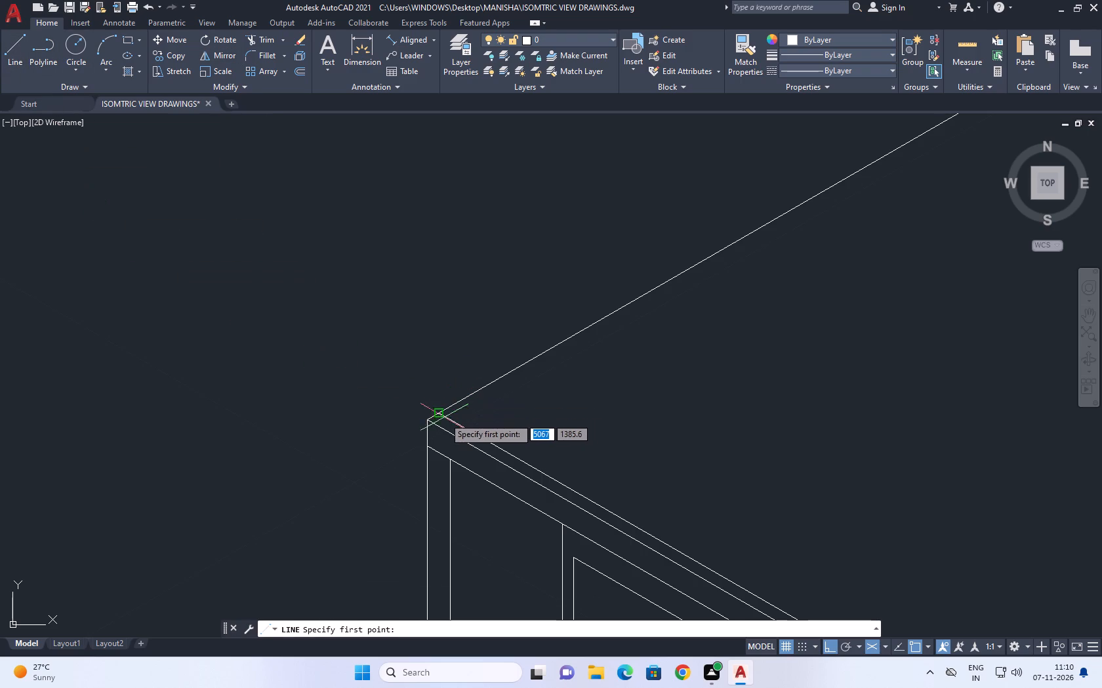
pyautogui.click(428, 420)
pyautogui.moveTo(423, 220); pyautogui.dragTo(430, 362, button='middle')
pyautogui.scroll(-1, 428, 392)
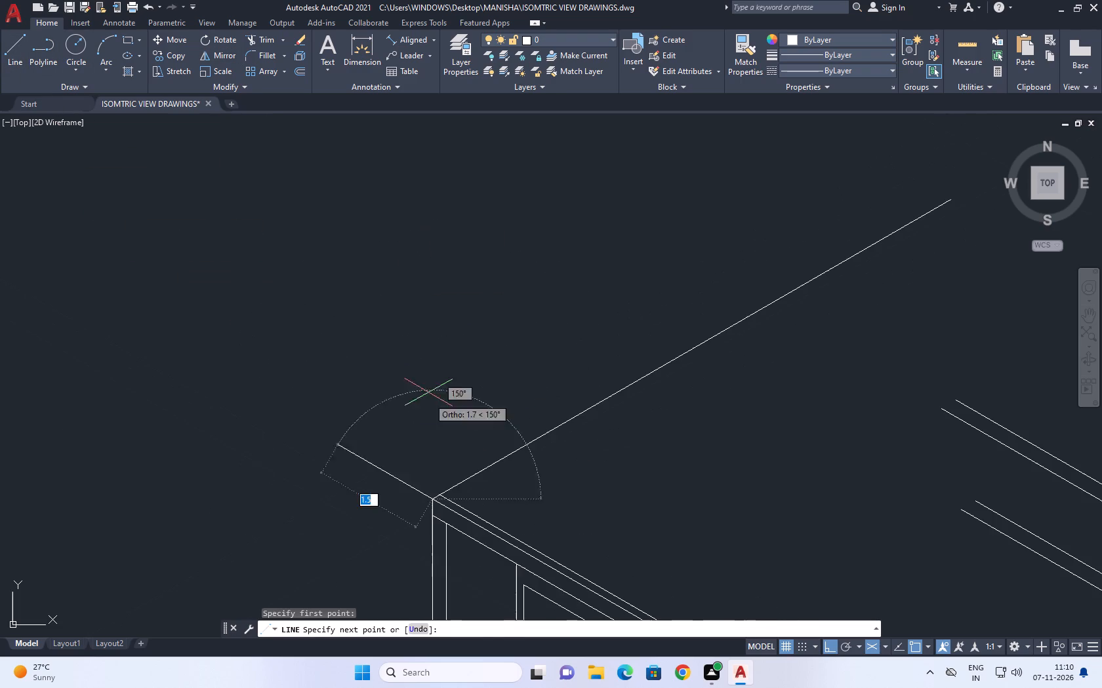
pyautogui.press('F5')
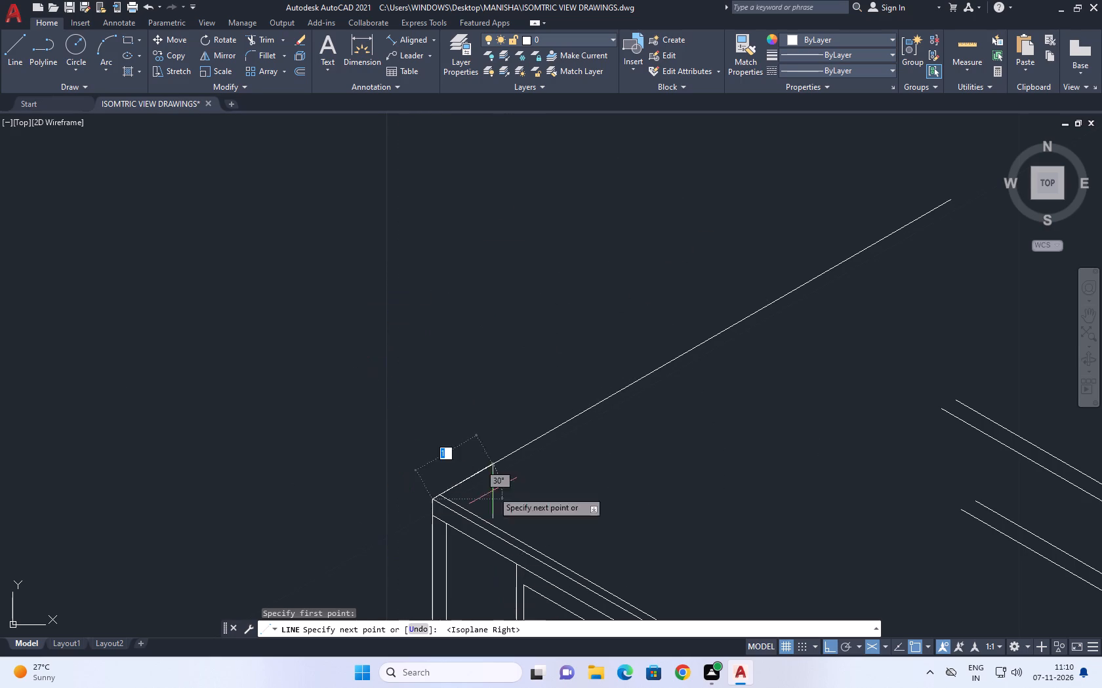
pyautogui.scroll(-2, 485, 453)
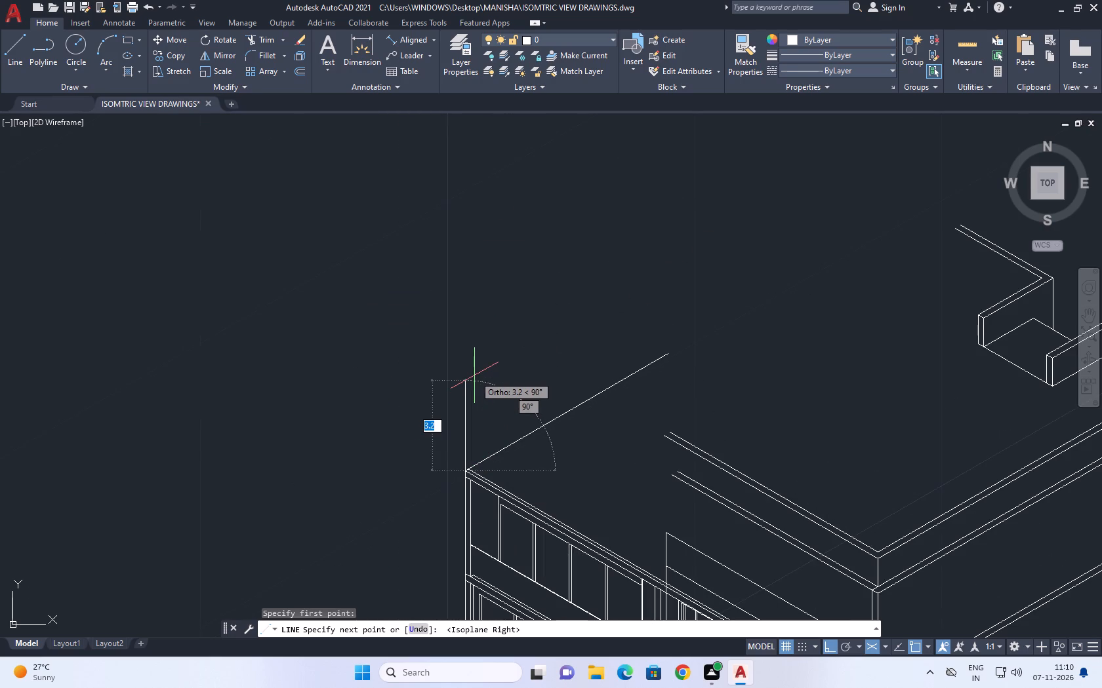
pyautogui.press('1')
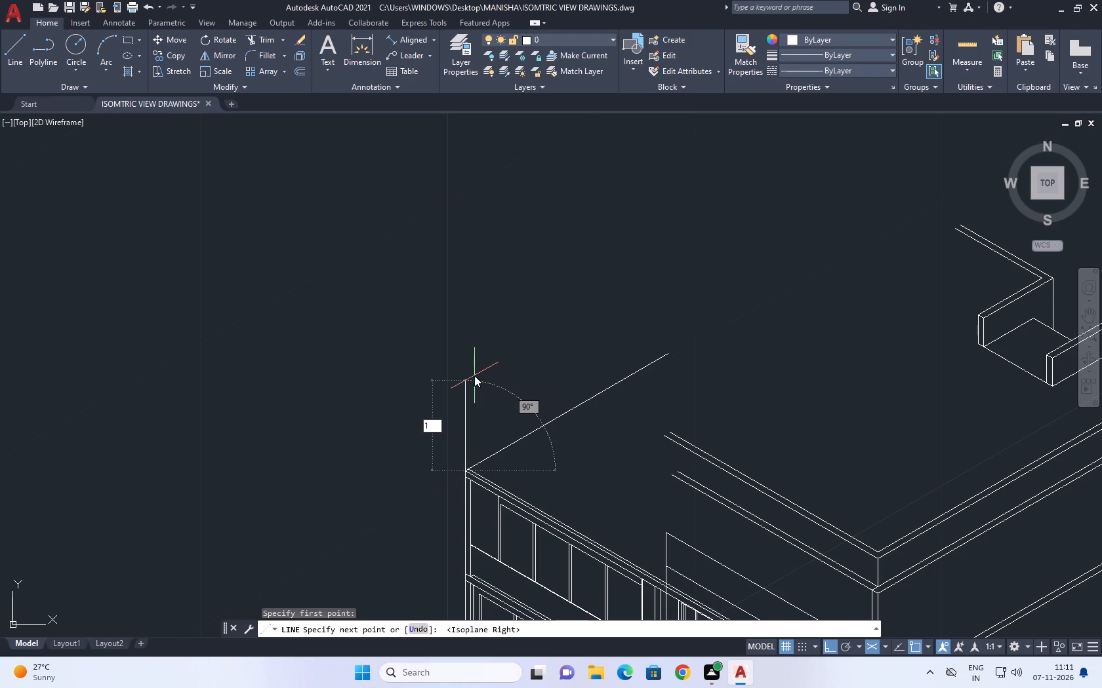
pyautogui.press('Return')
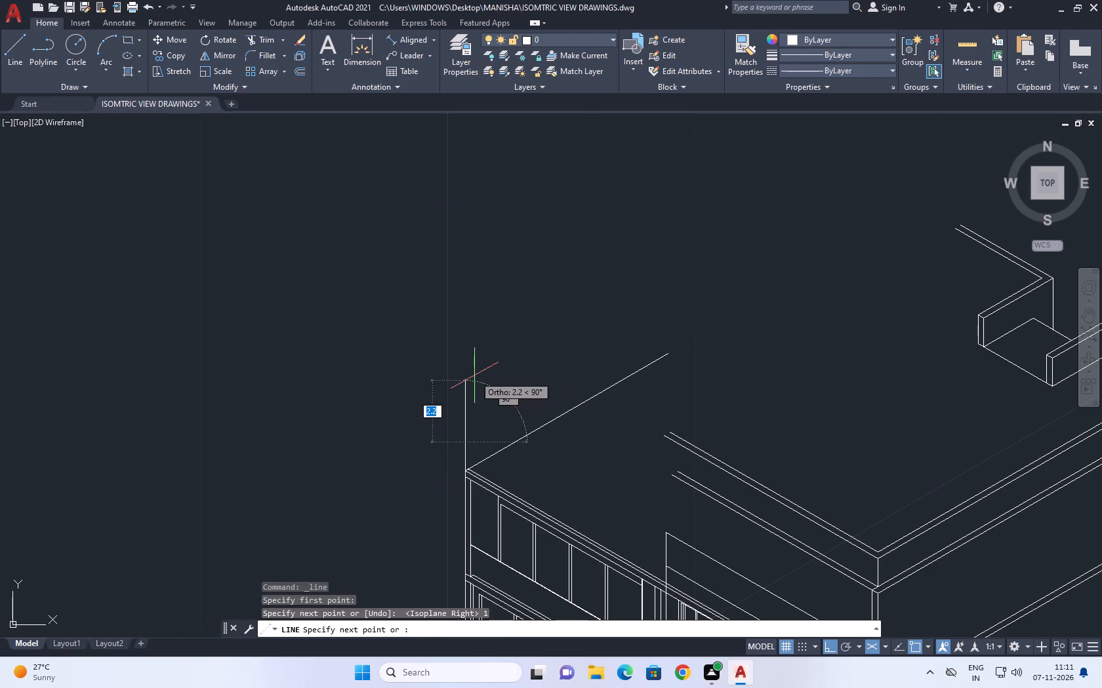
pyautogui.scroll(2, 672, 574)
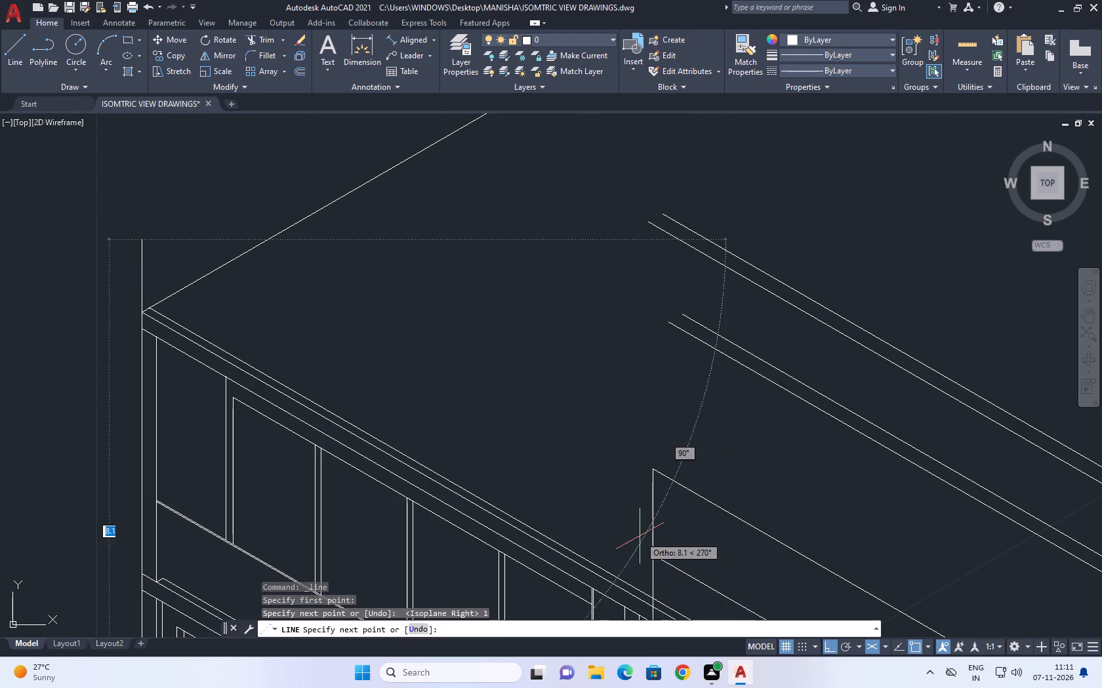
pyautogui.scroll(-2, 695, 531)
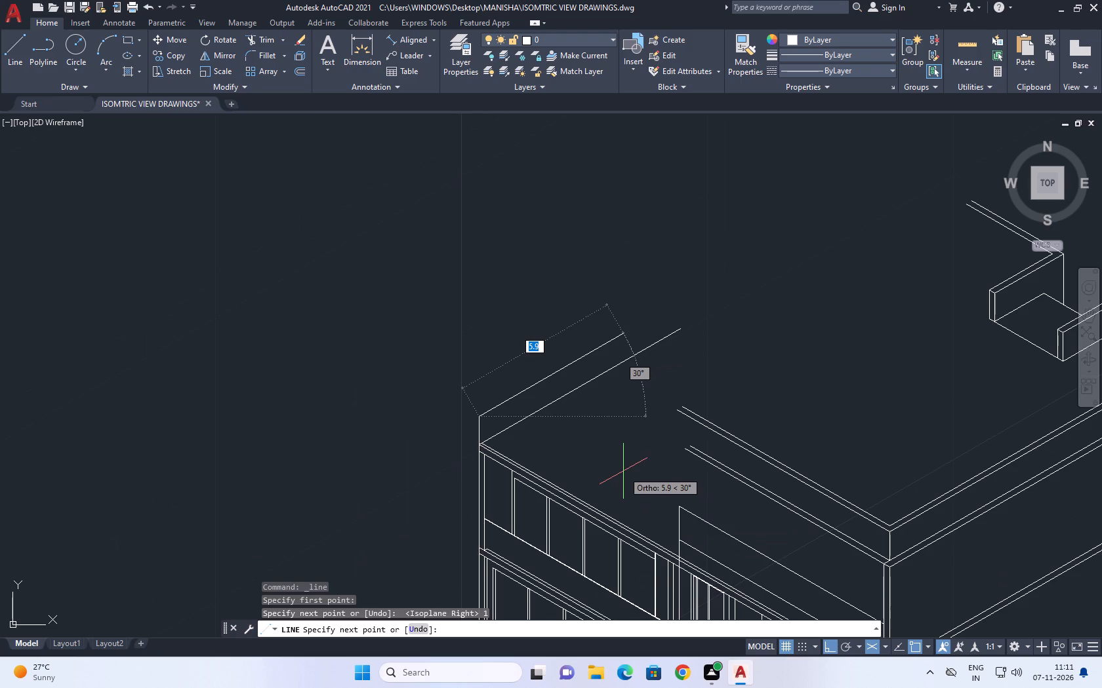
pyautogui.scroll(2, 470, 436)
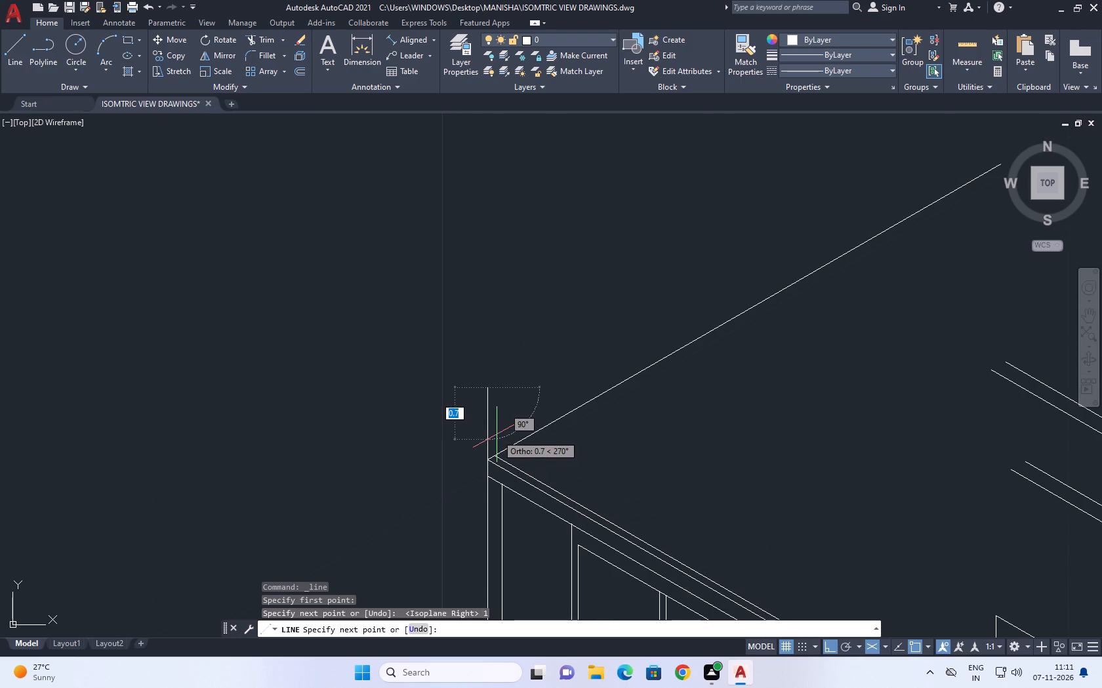
pyautogui.press('Escape')
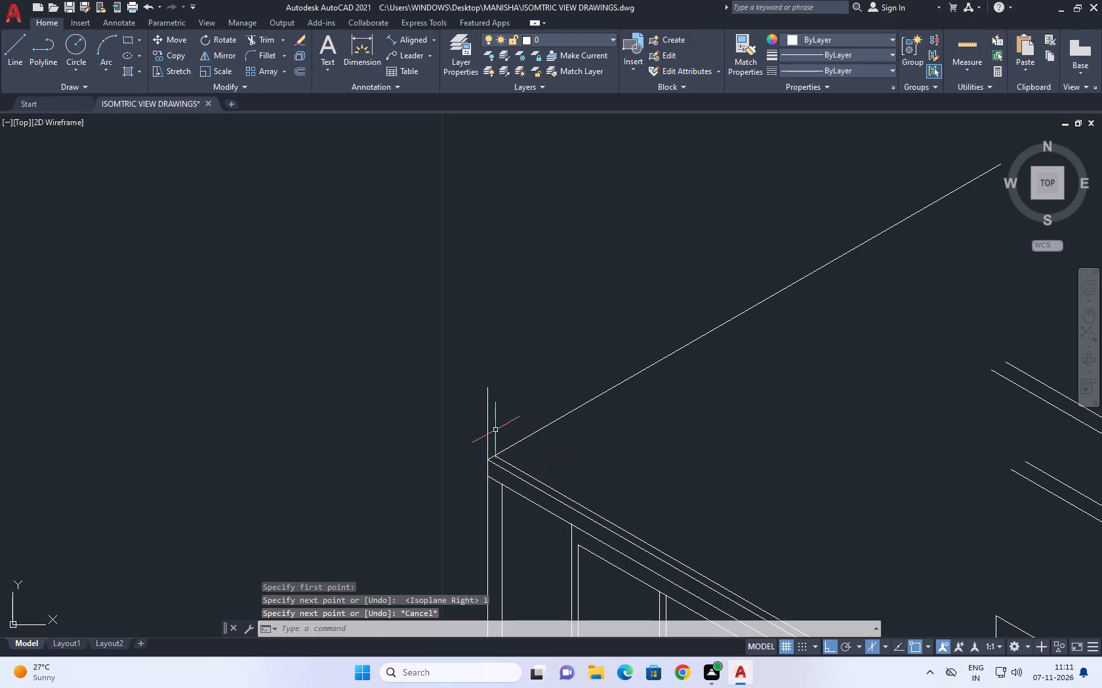
# Move the new vertical line from the outer roof corner to the end of the copied roof edge line.
pyautogui.click(498, 415)
pyautogui.click(483, 404)
pyautogui.press('m')
pyautogui.press('space')
pyautogui.scroll(1, 478, 475)
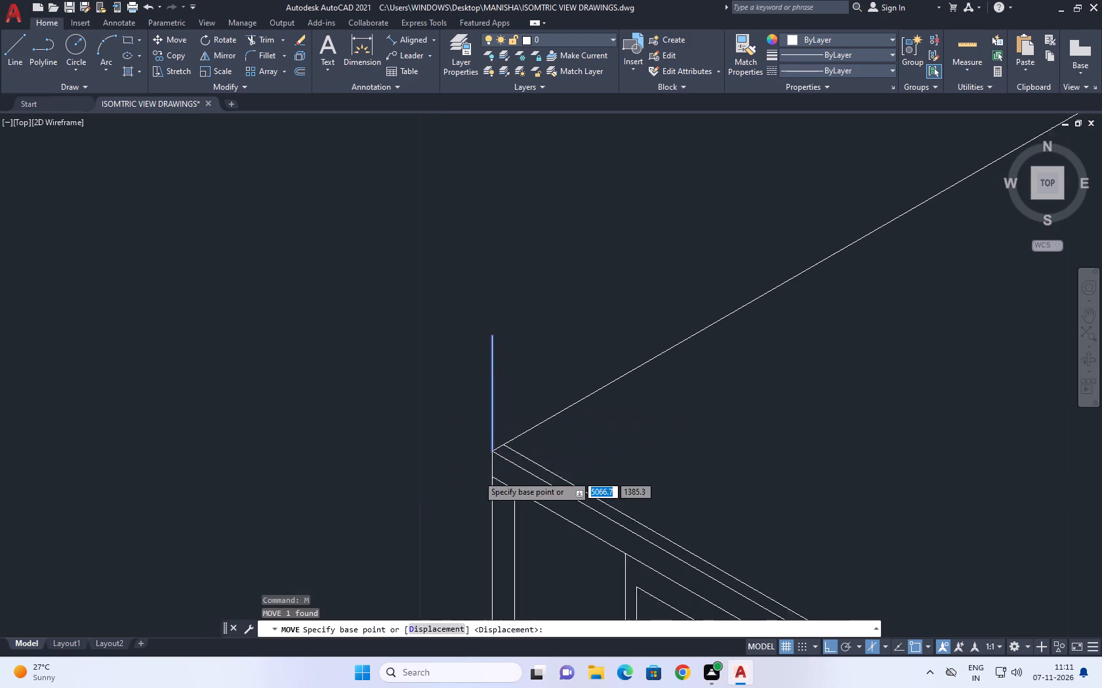
pyautogui.scroll(3, 478, 475)
pyautogui.click(493, 426)
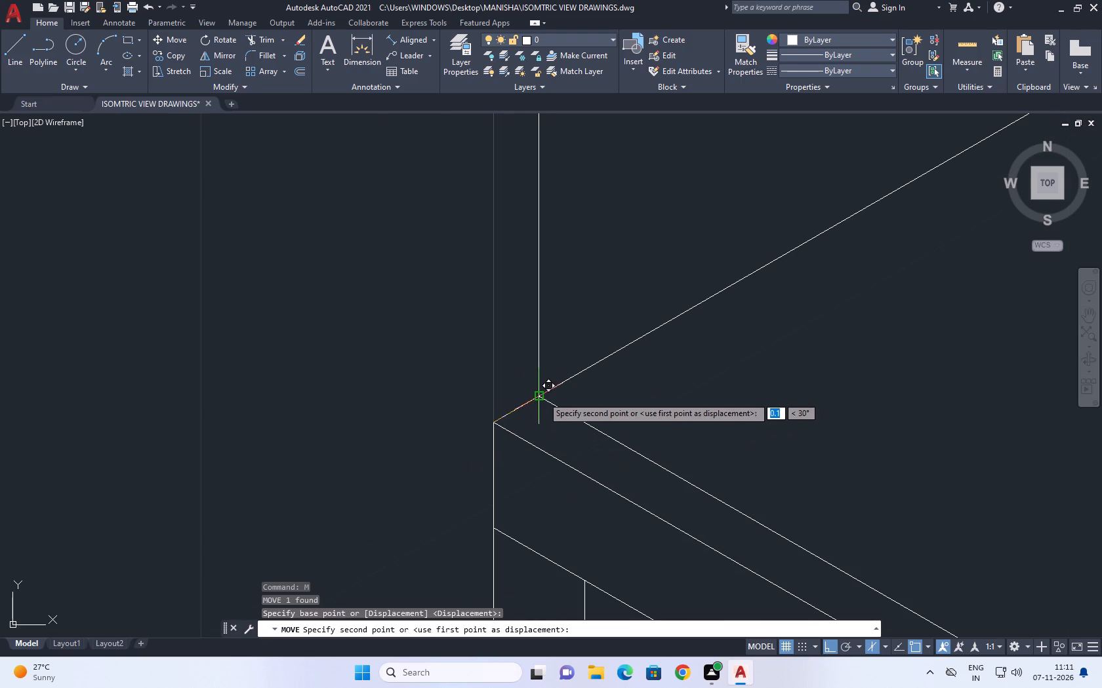
pyautogui.click(541, 396)
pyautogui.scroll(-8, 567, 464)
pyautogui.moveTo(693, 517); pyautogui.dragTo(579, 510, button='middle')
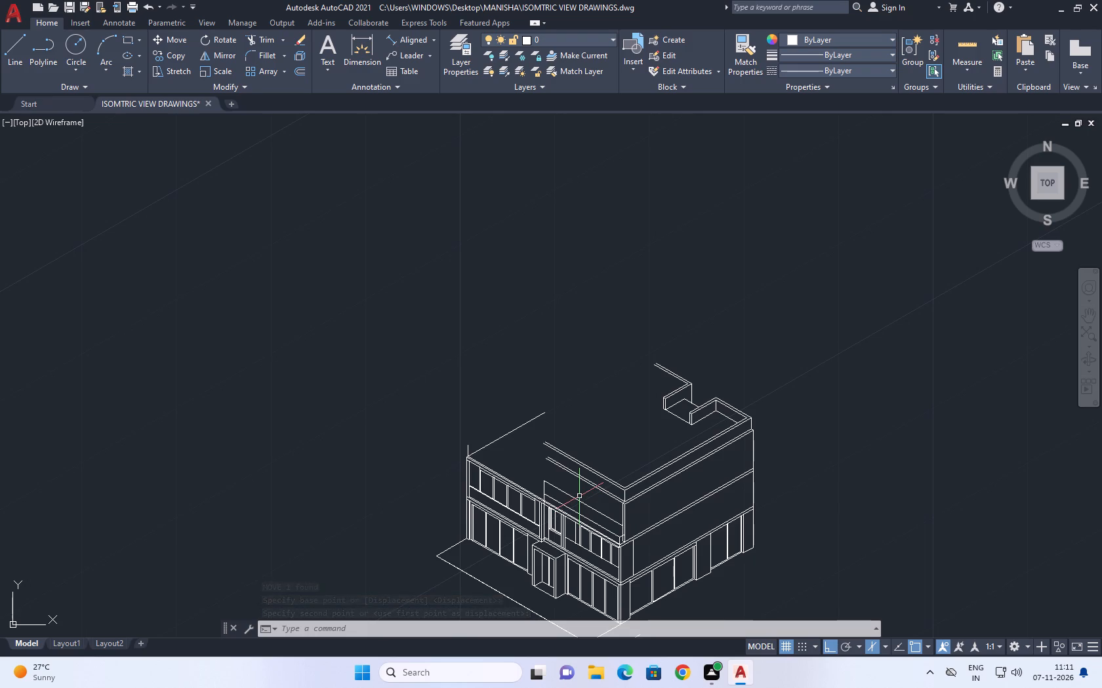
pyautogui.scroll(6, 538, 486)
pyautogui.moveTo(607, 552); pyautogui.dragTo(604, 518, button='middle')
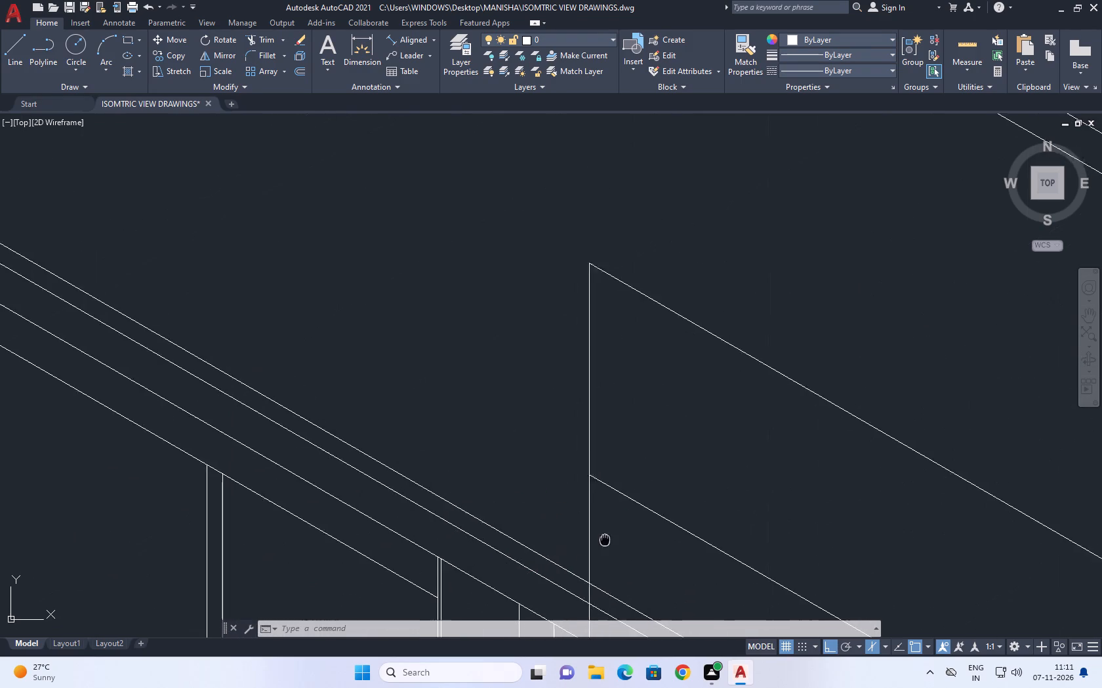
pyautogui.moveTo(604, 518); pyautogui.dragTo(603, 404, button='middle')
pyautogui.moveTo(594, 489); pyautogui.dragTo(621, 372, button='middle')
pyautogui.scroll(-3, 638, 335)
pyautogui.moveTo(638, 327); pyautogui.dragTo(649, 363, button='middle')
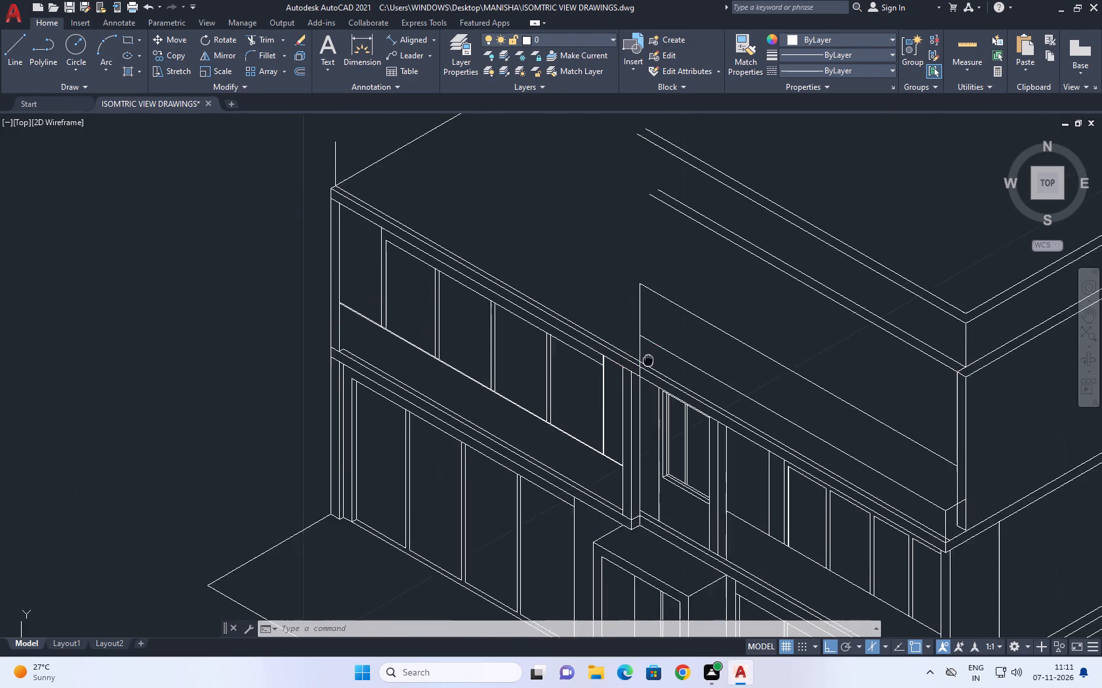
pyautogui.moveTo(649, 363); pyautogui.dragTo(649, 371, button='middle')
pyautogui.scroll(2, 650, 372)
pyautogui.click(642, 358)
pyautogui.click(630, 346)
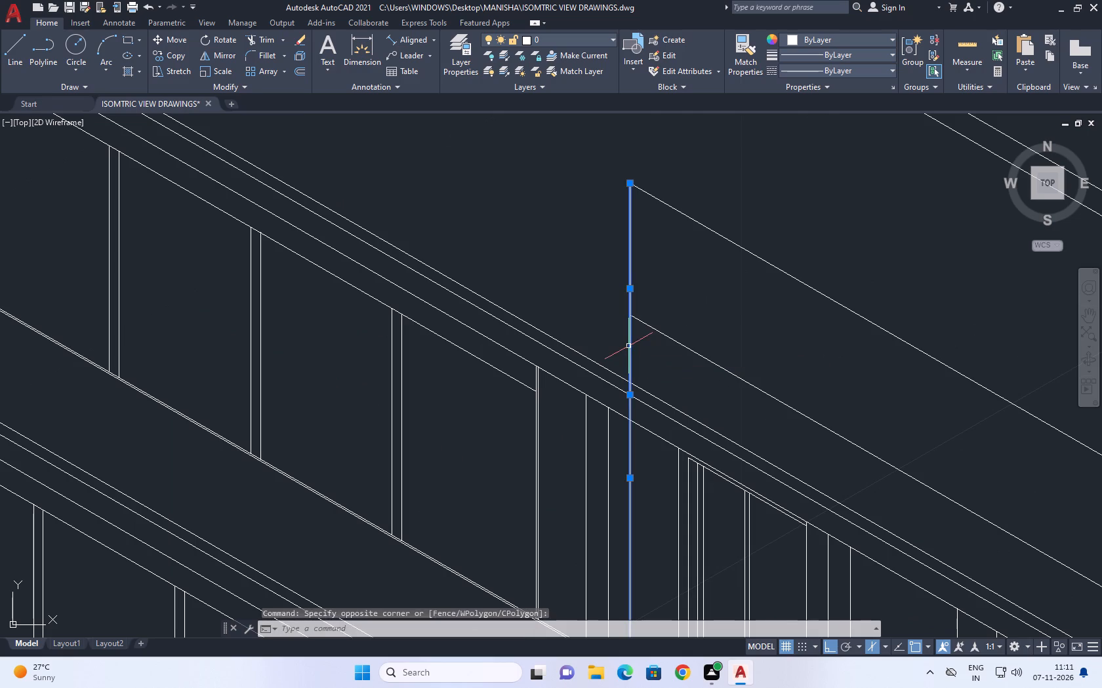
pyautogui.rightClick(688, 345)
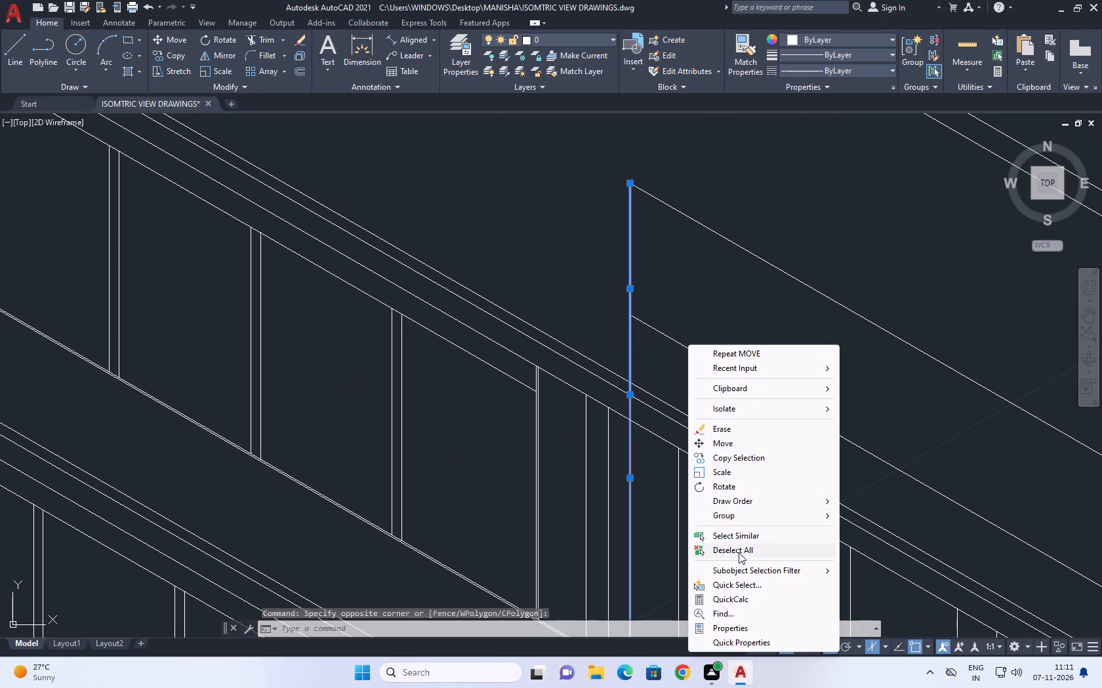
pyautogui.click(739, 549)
# Copy the raised right-hand roof wall's vertical end line about 0.2 along 210°, onto the left wing's inner corner edge.
pyautogui.click(631, 347)
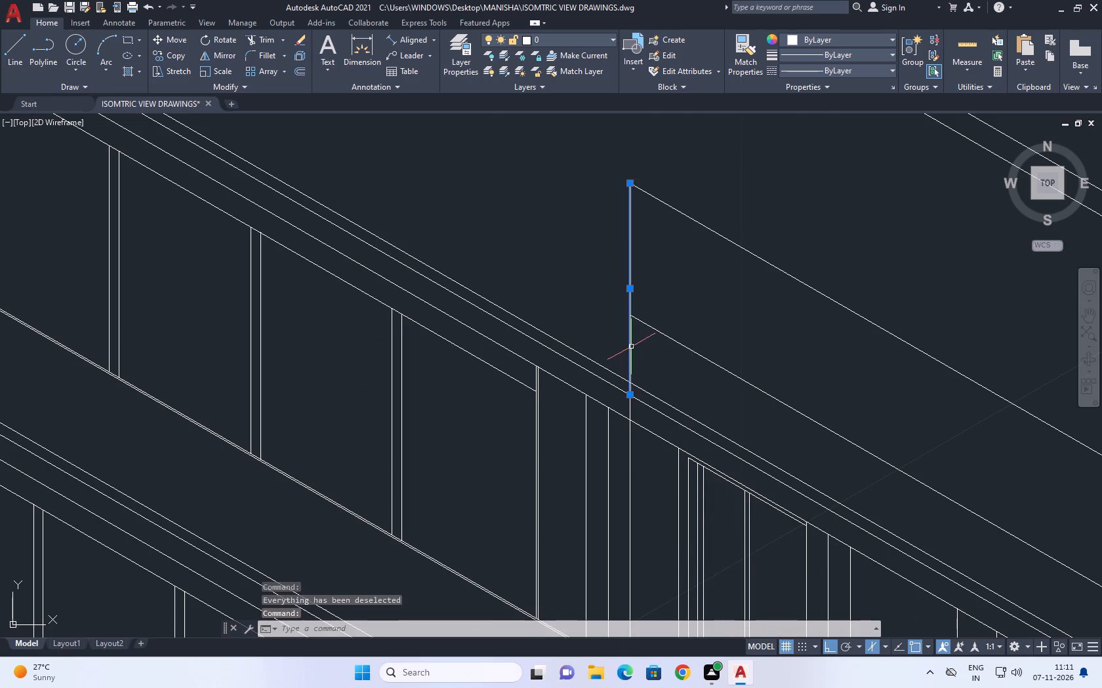
pyautogui.moveTo(624, 351); pyautogui.dragTo(691, 440, button='middle')
pyautogui.press('c')
pyautogui.write('O')
pyautogui.press('space')
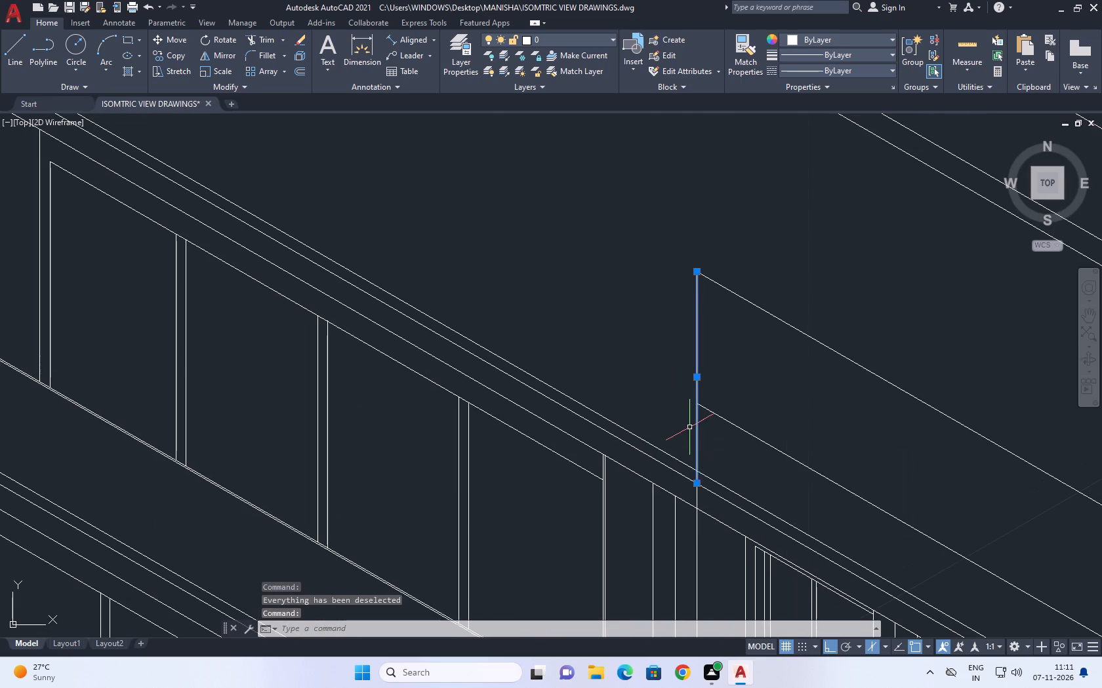
pyautogui.click(696, 480)
pyautogui.scroll(-3, 678, 470)
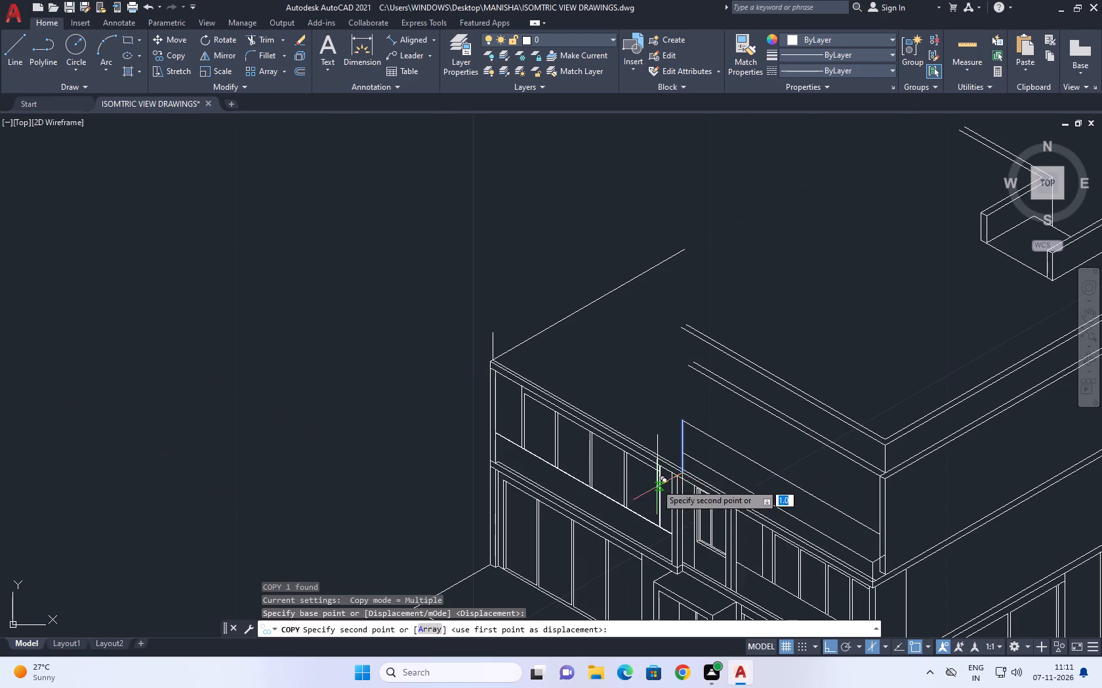
pyautogui.scroll(4, 656, 478)
pyautogui.scroll(-2, 710, 468)
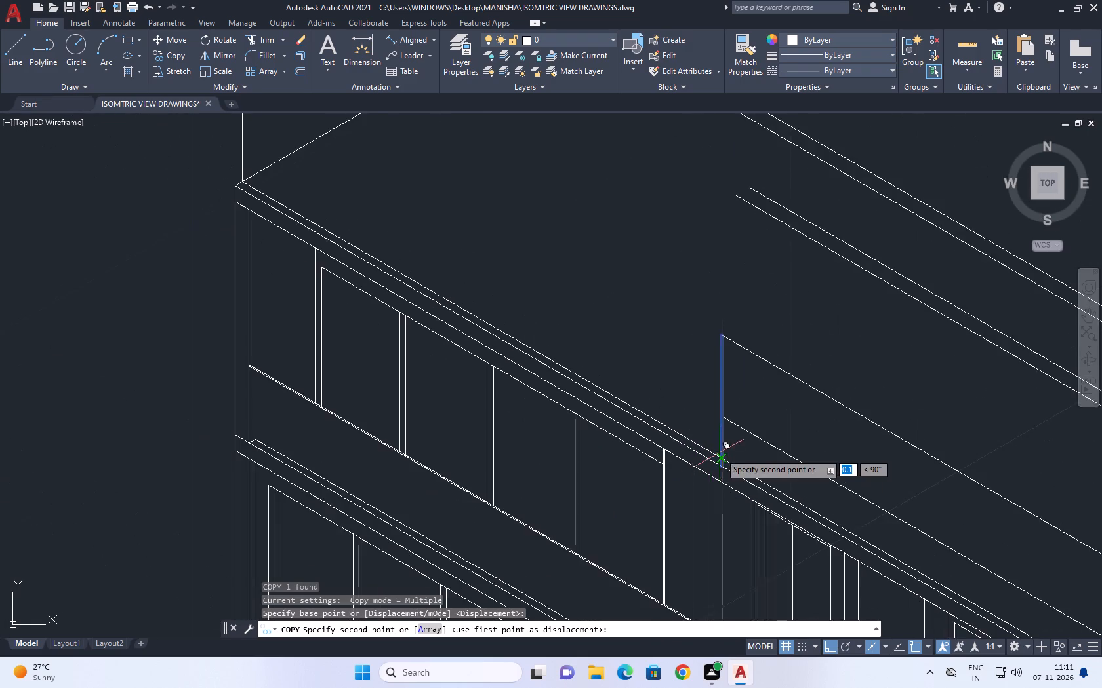
pyautogui.scroll(-2, 720, 453)
pyautogui.scroll(4, 718, 459)
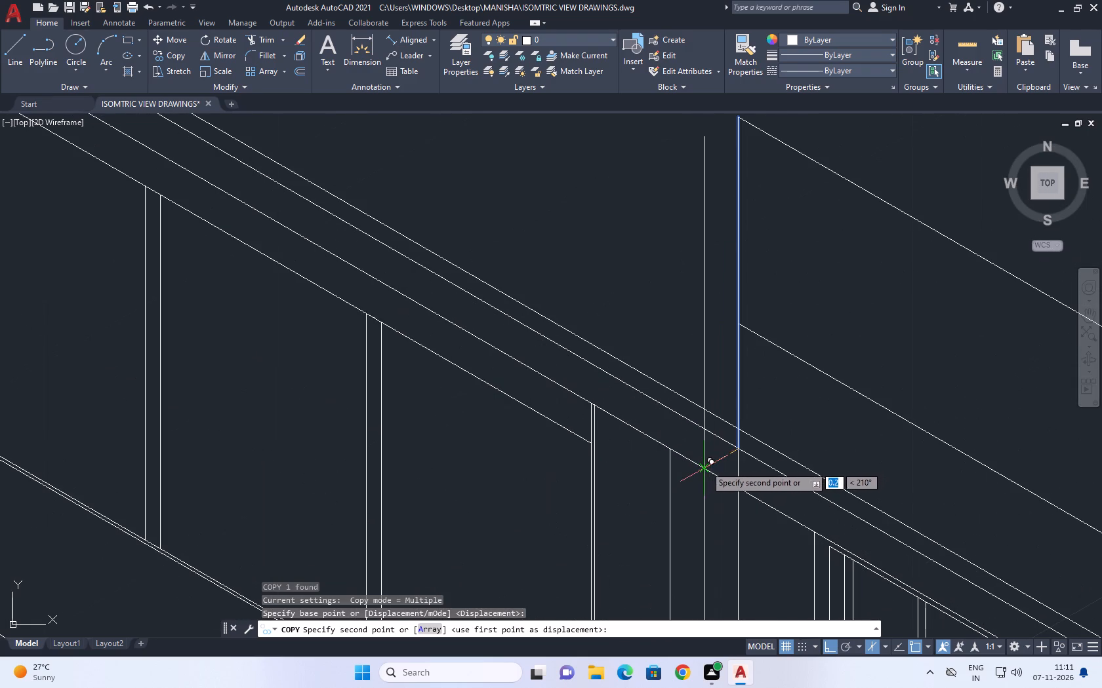
pyautogui.click(703, 468)
pyautogui.press('space')
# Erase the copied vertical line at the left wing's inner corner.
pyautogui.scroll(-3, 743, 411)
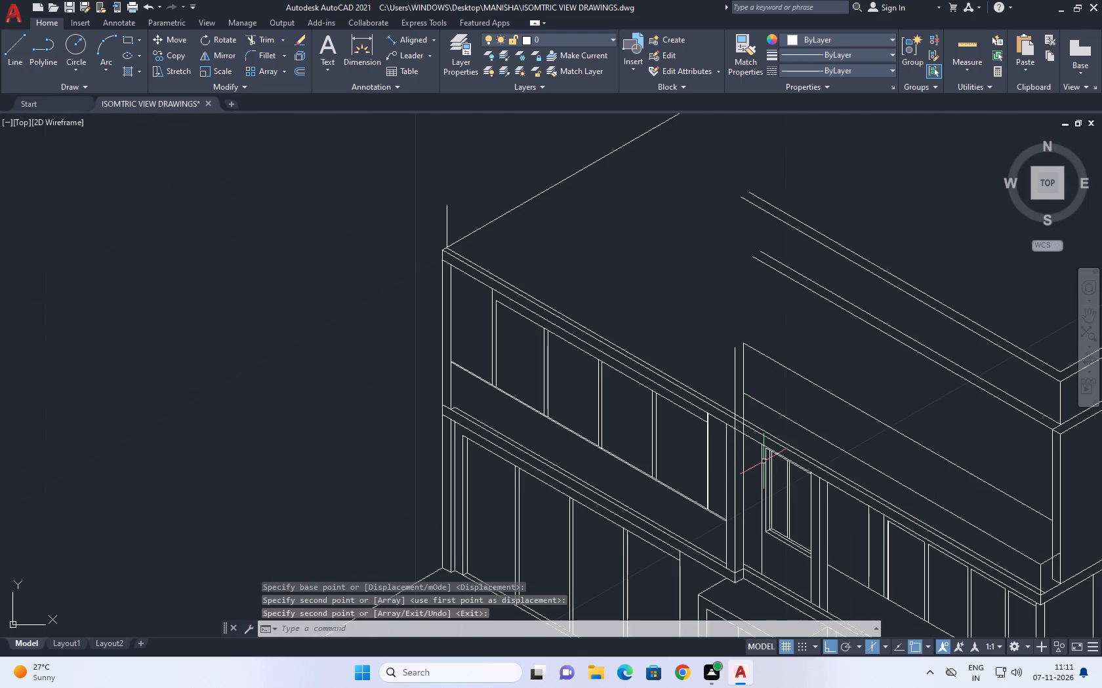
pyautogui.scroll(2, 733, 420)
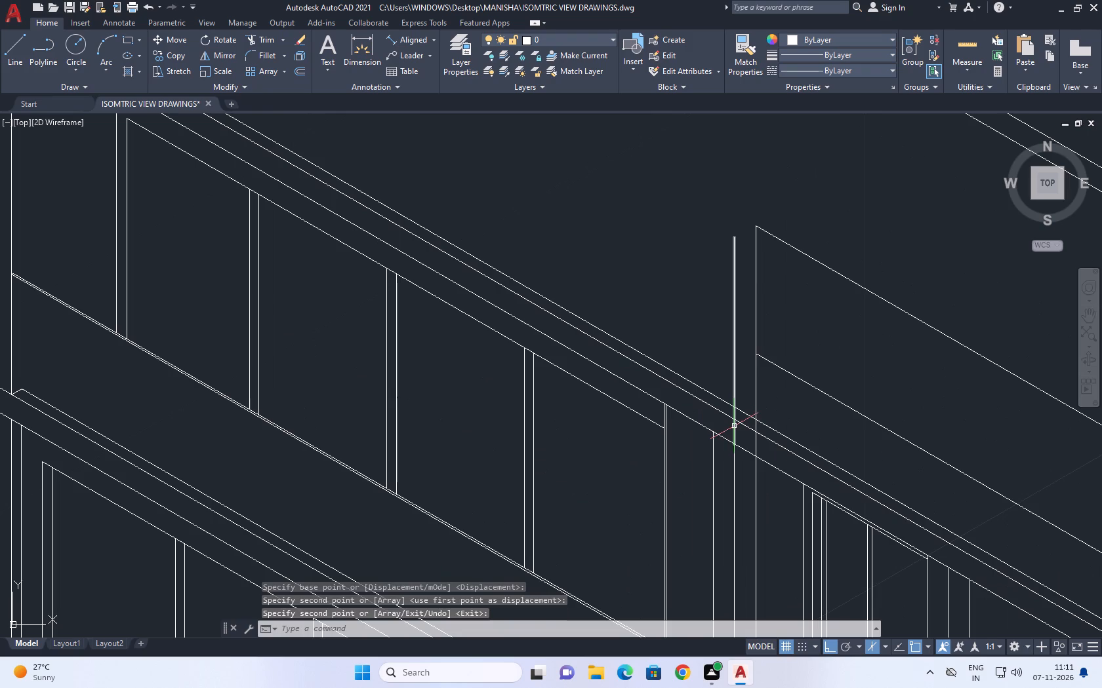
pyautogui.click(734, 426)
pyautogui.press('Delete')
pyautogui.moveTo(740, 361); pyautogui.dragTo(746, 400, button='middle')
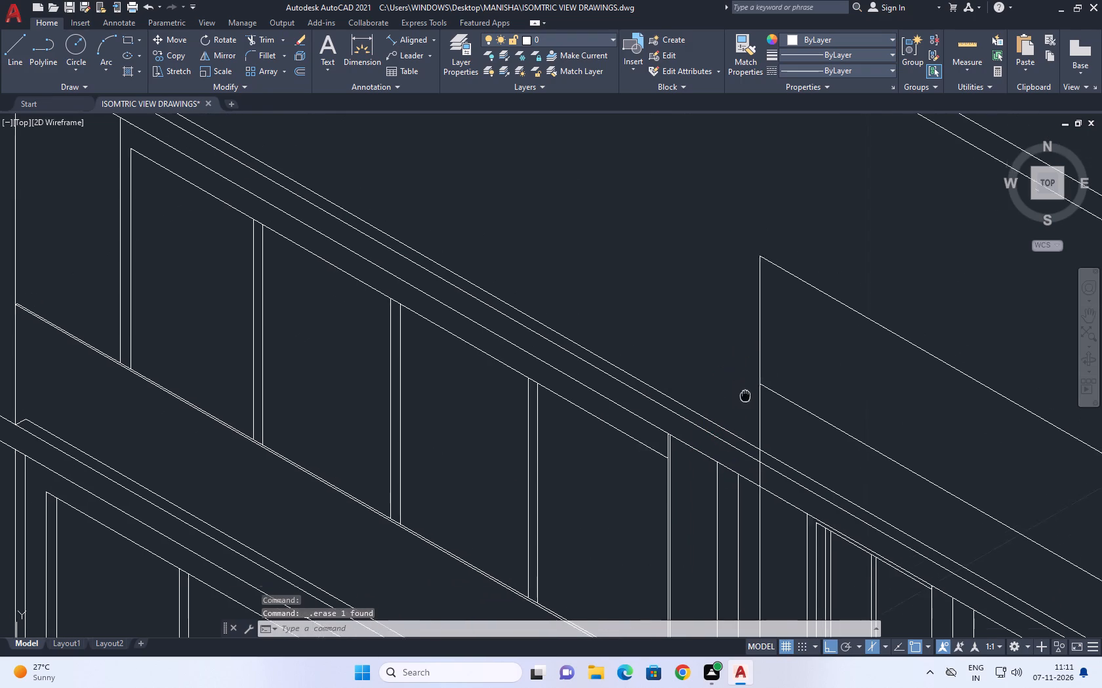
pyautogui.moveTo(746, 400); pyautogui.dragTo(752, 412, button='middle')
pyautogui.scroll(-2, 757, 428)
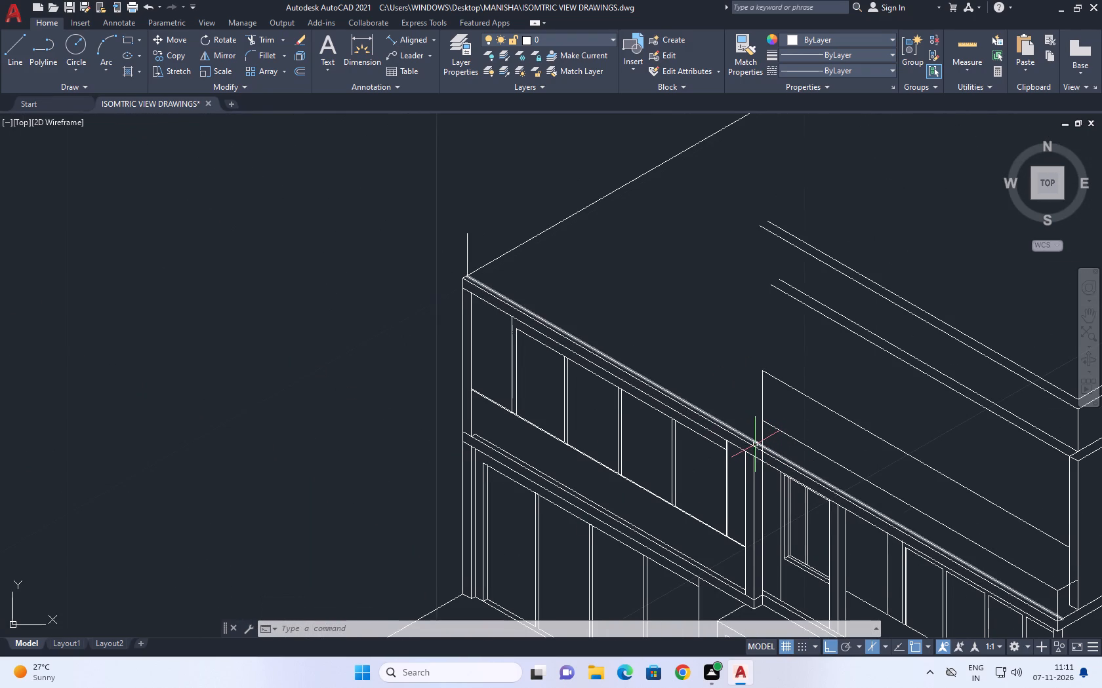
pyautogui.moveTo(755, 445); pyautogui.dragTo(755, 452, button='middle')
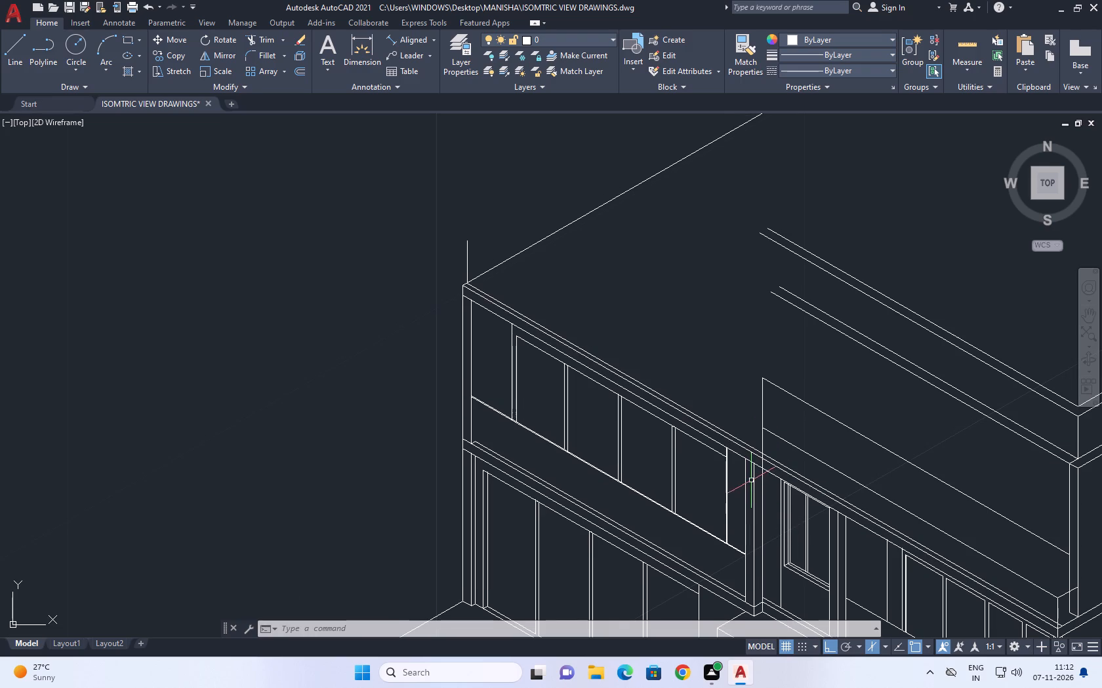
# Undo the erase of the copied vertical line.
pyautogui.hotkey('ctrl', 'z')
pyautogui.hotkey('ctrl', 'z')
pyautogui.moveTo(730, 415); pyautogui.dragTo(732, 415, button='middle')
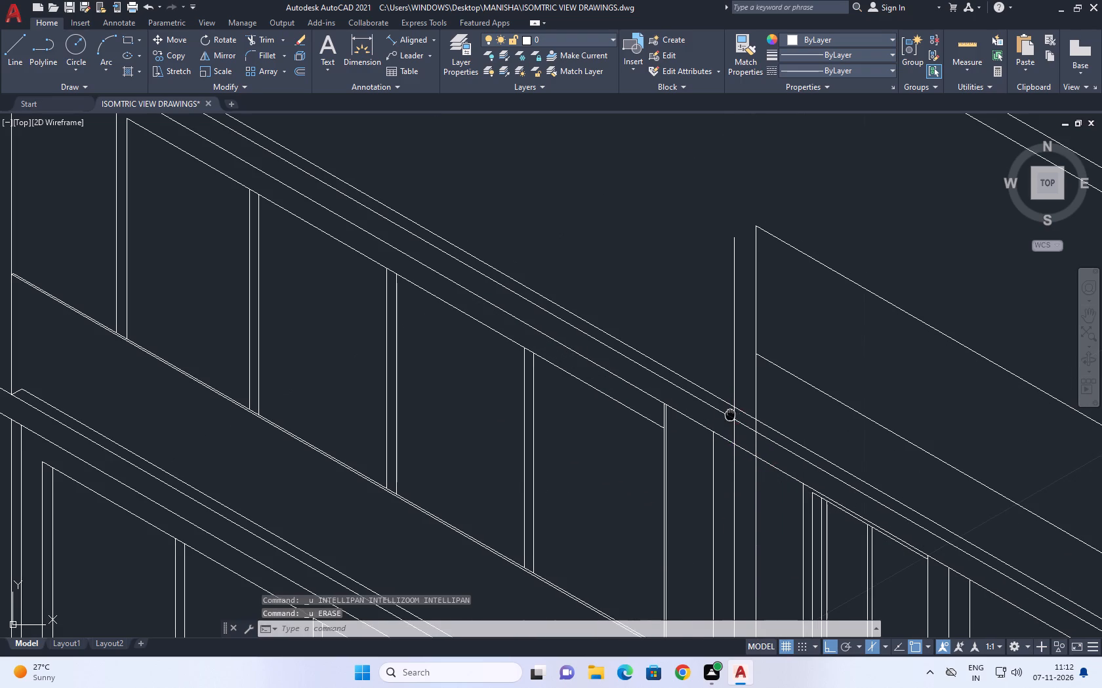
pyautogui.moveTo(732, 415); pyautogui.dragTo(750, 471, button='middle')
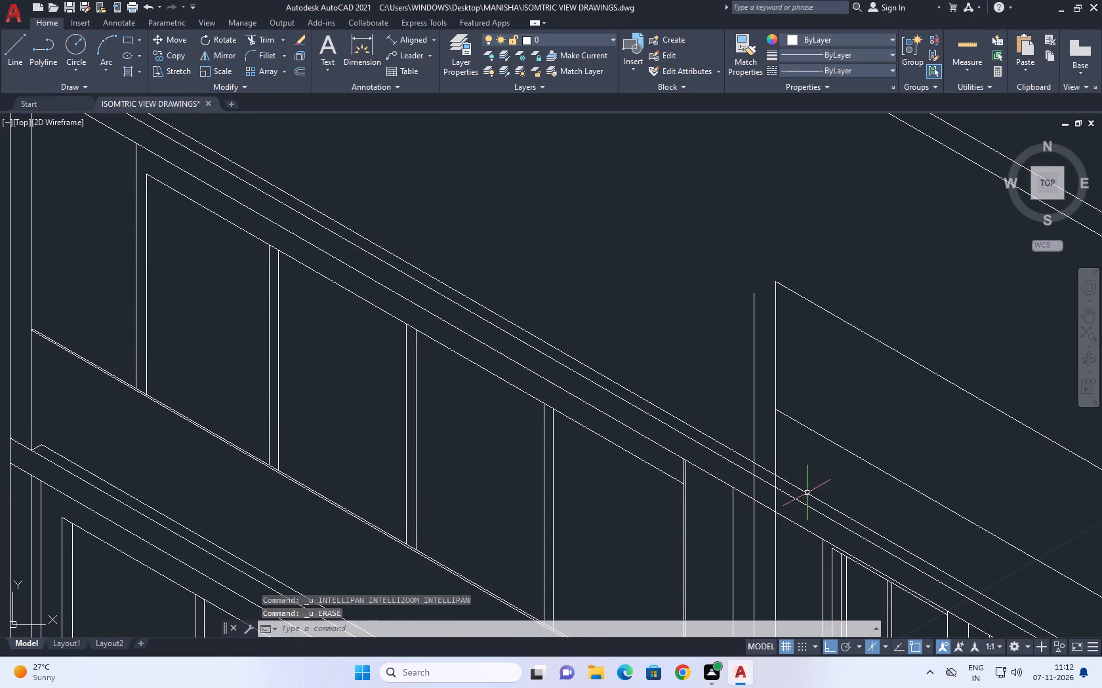
# Trim the upper two roof edge lines between the copied vertical and the raised wall's end line.
pyautogui.click(263, 35)
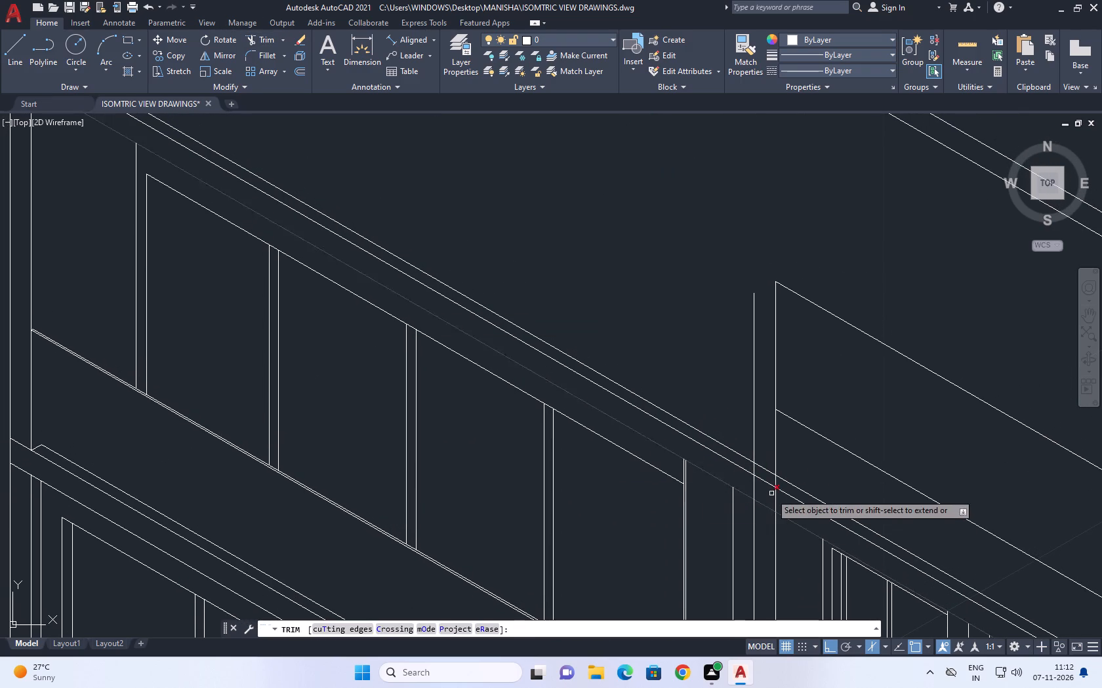
pyautogui.click(768, 490)
pyautogui.click(768, 465)
pyautogui.rightClick(684, 351)
pyautogui.click(712, 372)
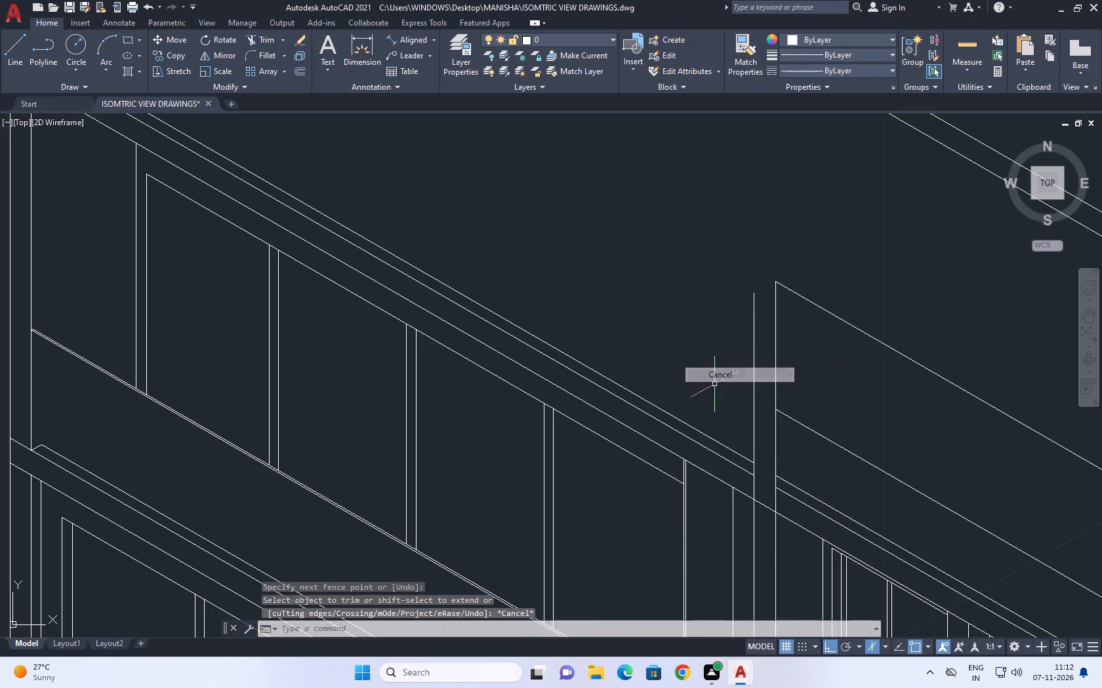
# Examine the trimmed roof edges where the left wing meets the right-hand section, in close-up and in the whole facade.
pyautogui.scroll(-2, 613, 385)
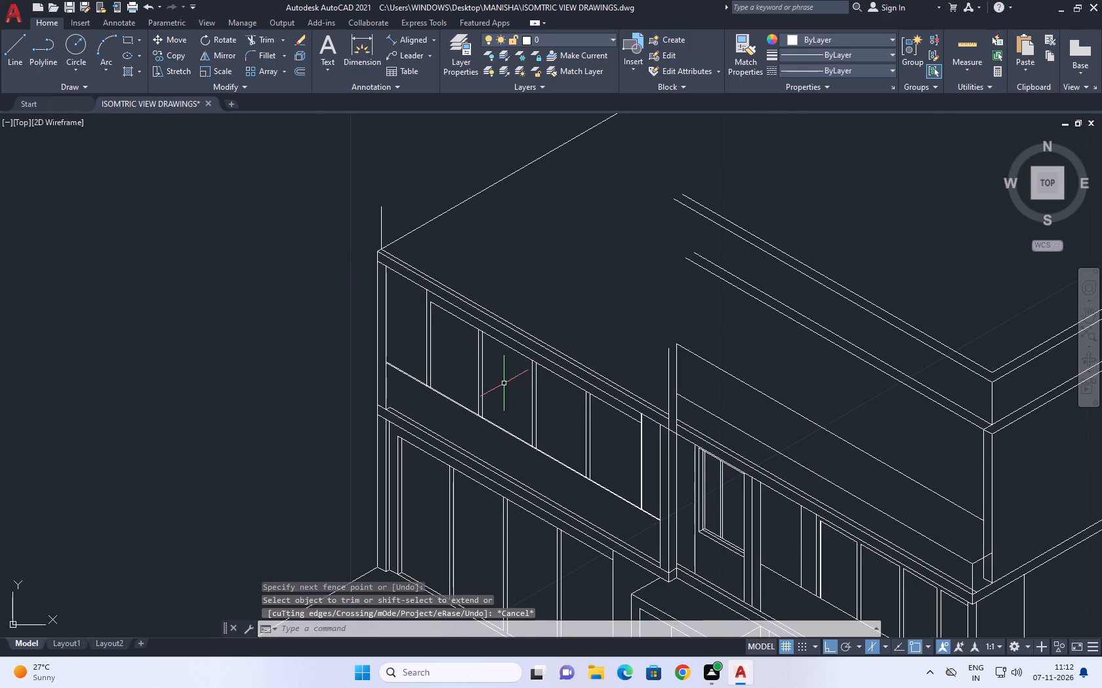
pyautogui.moveTo(506, 384); pyautogui.dragTo(524, 400, button='middle')
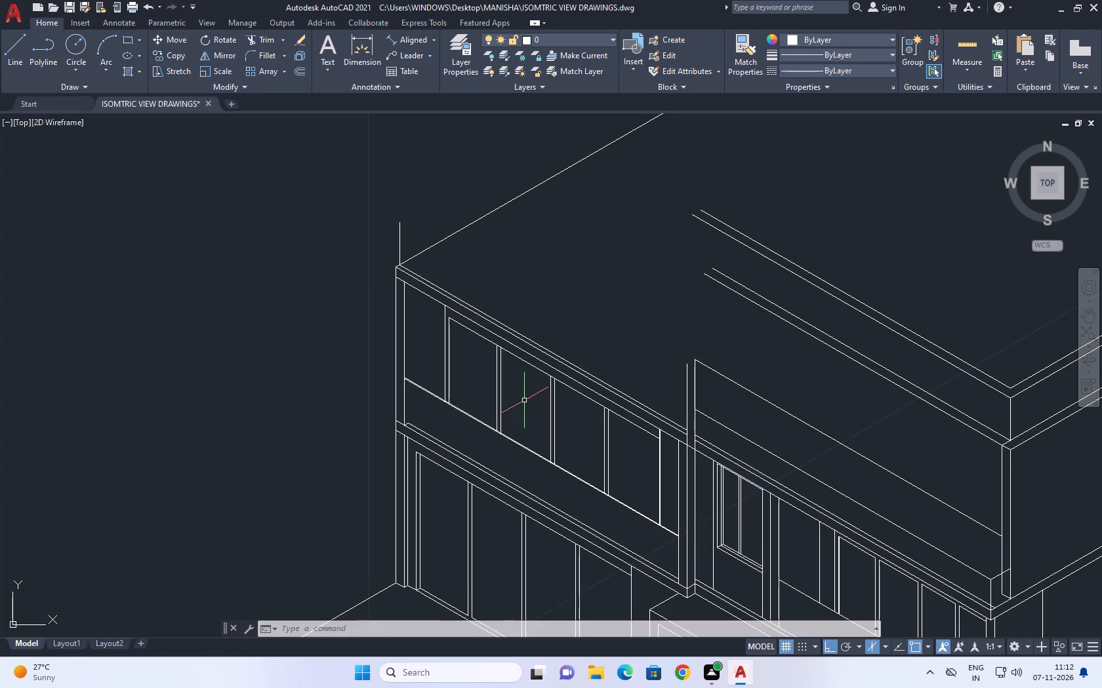
pyautogui.scroll(1, 692, 441)
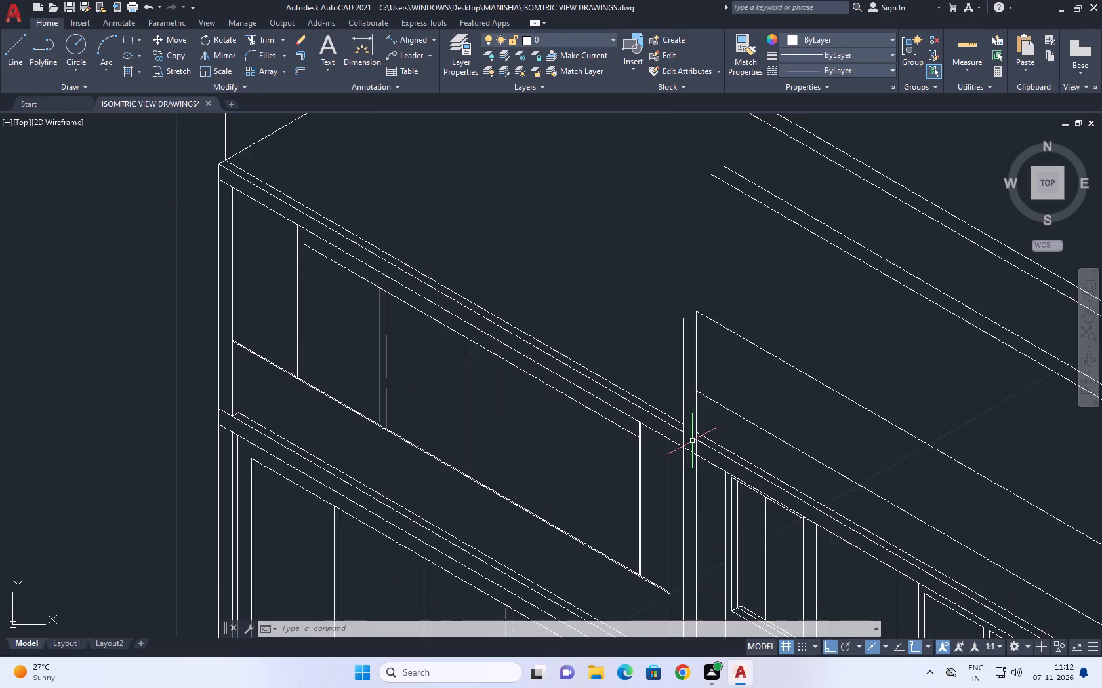
pyautogui.scroll(1, 692, 441)
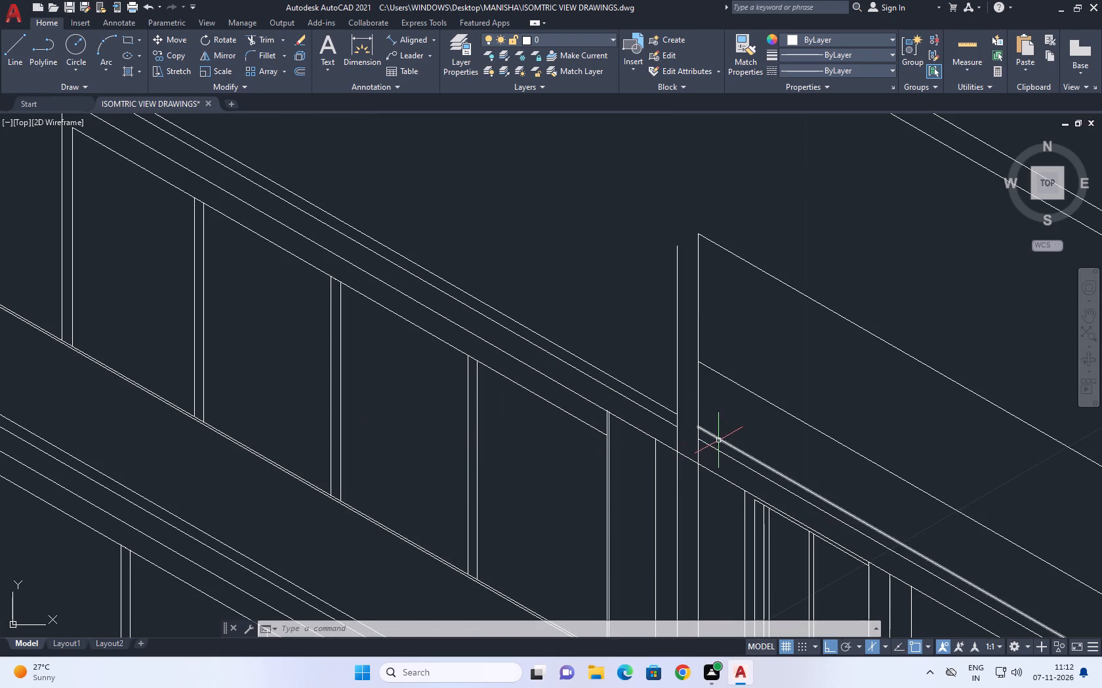
pyautogui.scroll(3, 687, 473)
pyautogui.scroll(-5, 704, 415)
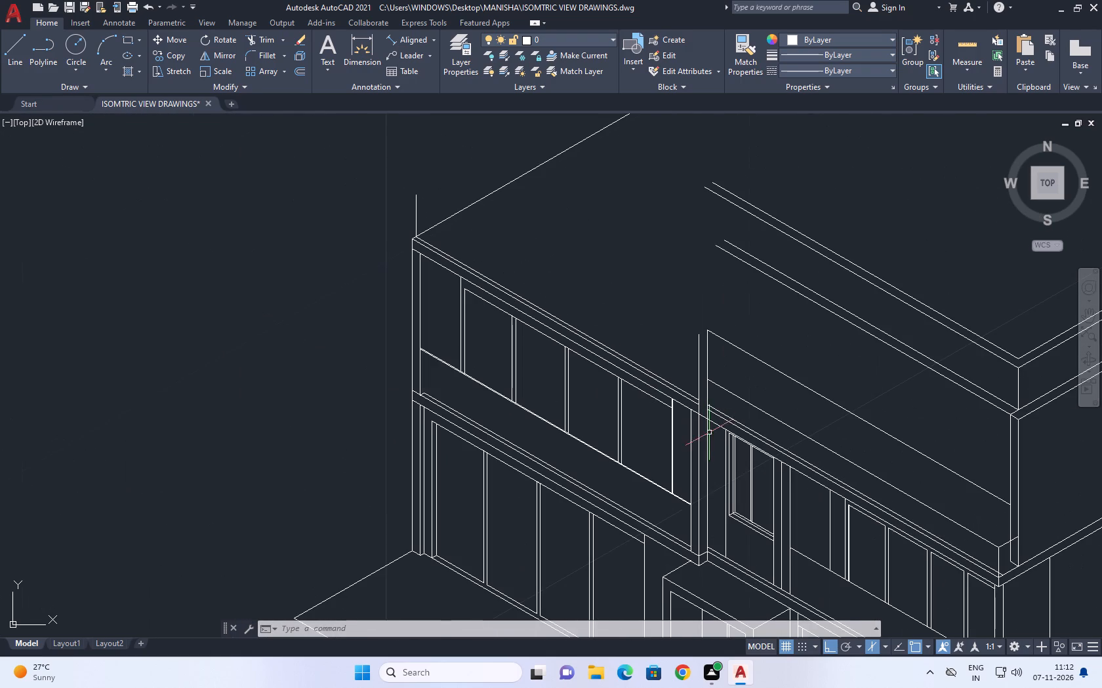
pyautogui.scroll(2, 699, 440)
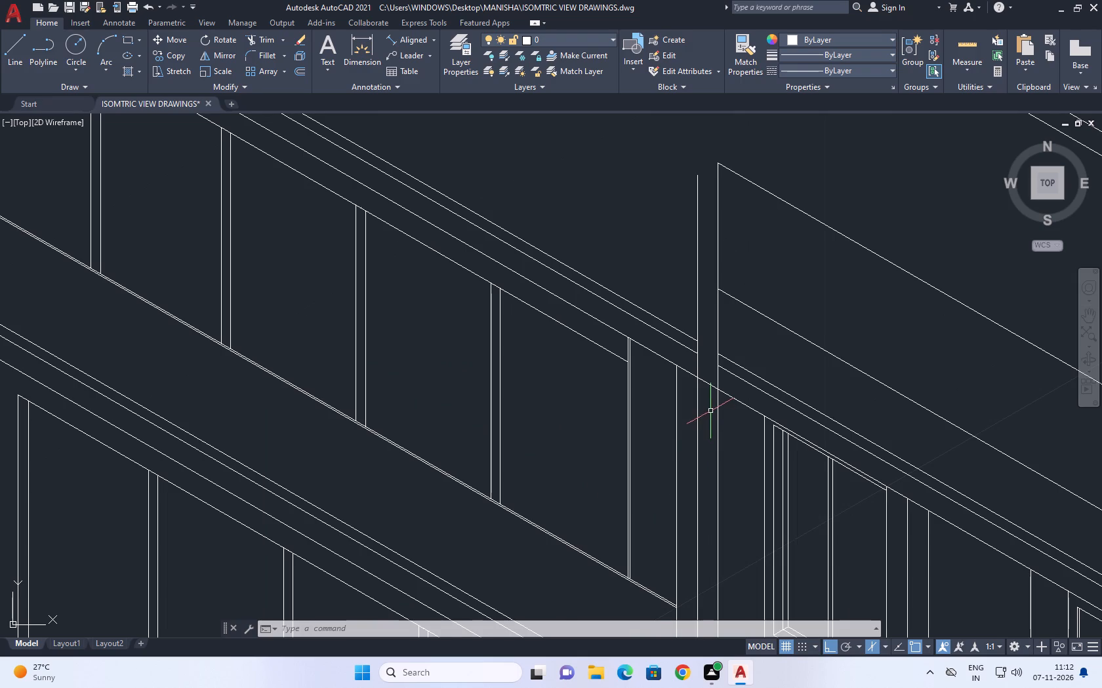
pyautogui.moveTo(712, 411); pyautogui.dragTo(716, 423, button='middle')
# Draw two short 210° return lines from the right-hand section's middle and lower roof edge ends, past the left wing's inner corner edge.
pyautogui.write('L')
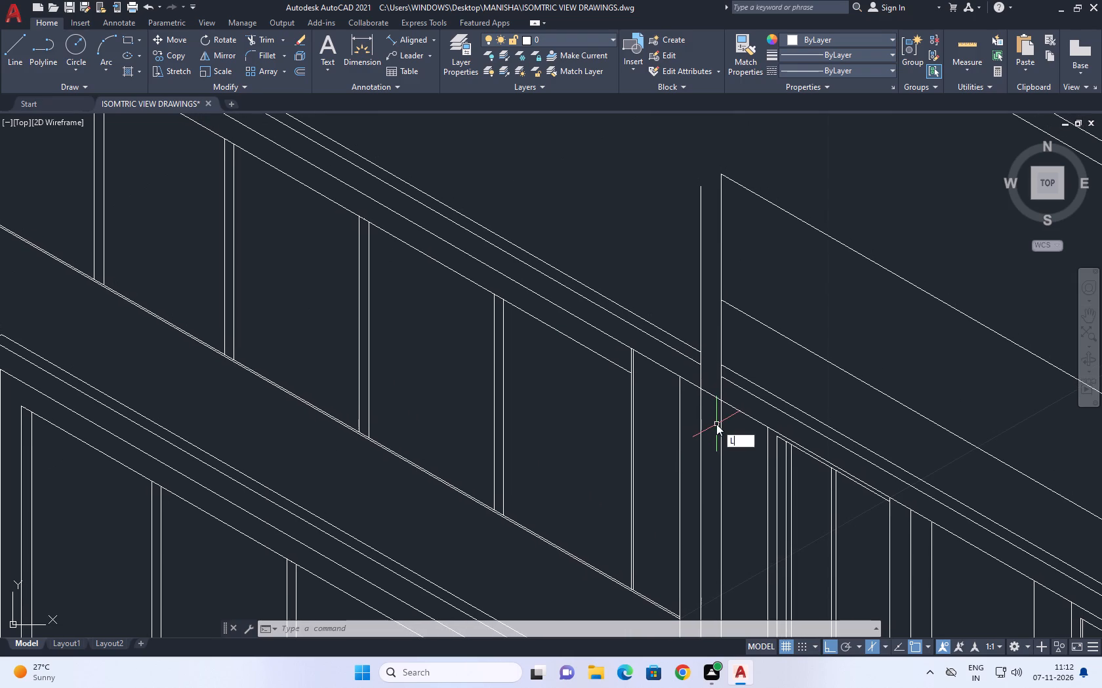
pyautogui.press('space')
pyautogui.scroll(2, 717, 378)
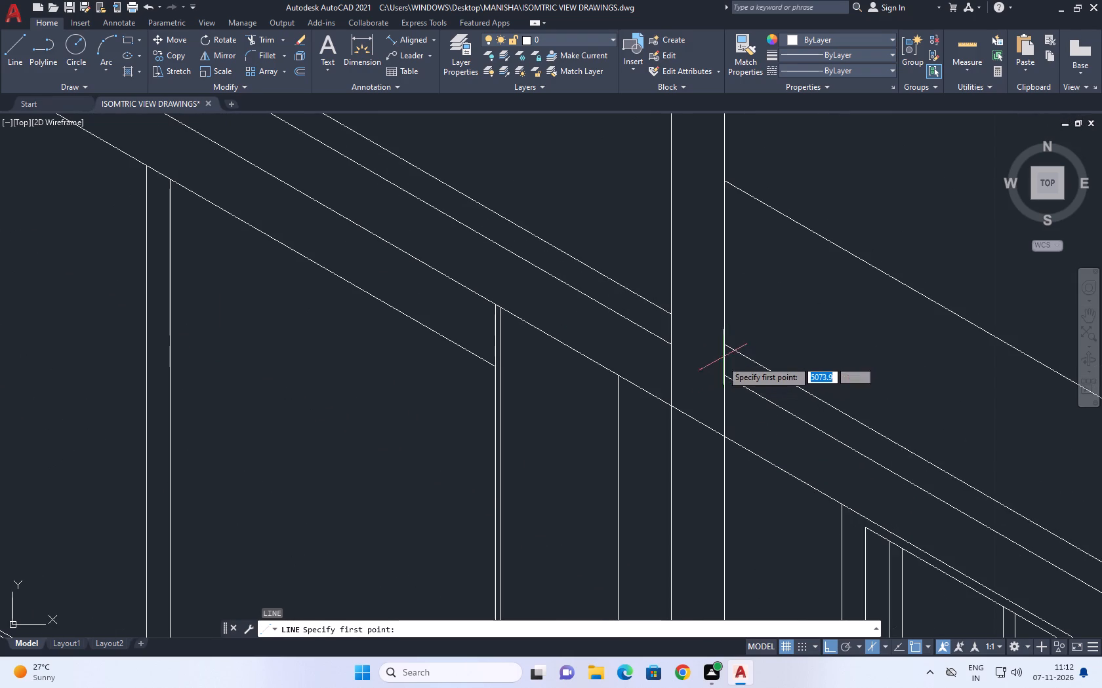
pyautogui.click(724, 376)
pyautogui.scroll(1, 657, 404)
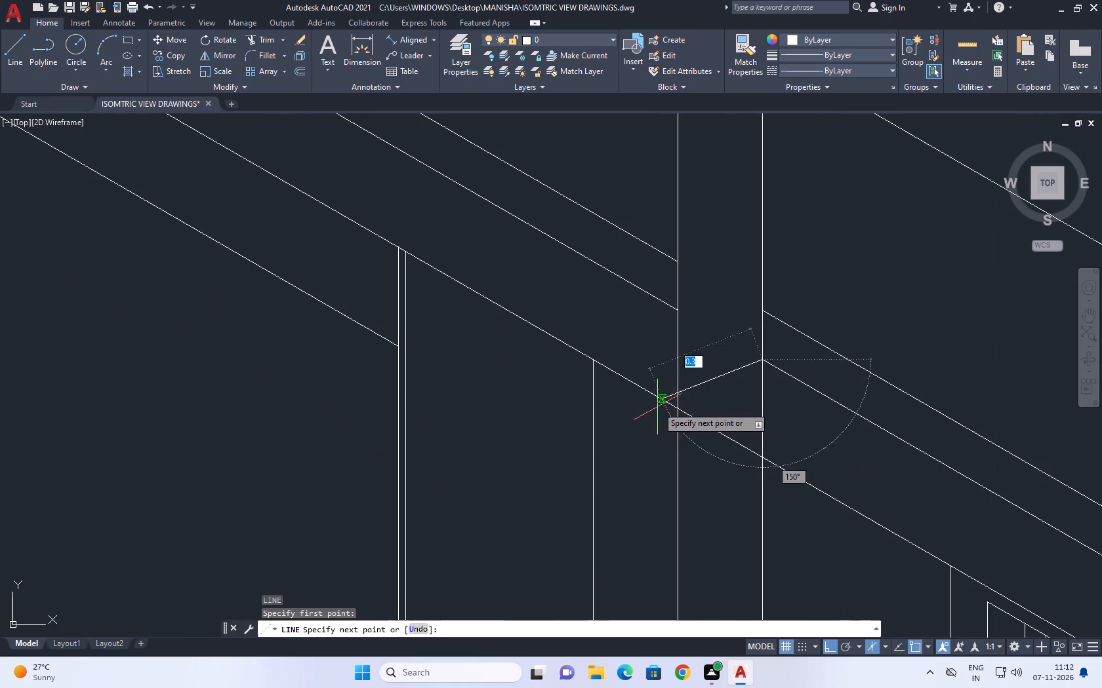
pyautogui.click(651, 415)
pyautogui.press('space')
pyautogui.press('space')
pyautogui.click(762, 458)
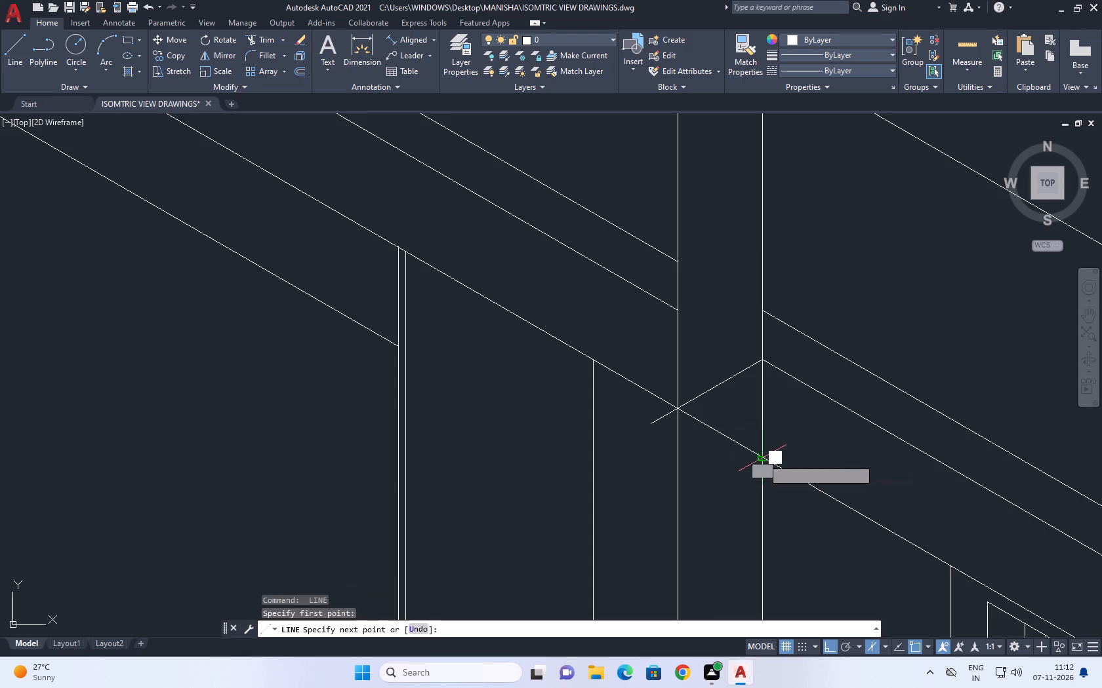
pyautogui.scroll(-4, 668, 470)
pyautogui.click(659, 482)
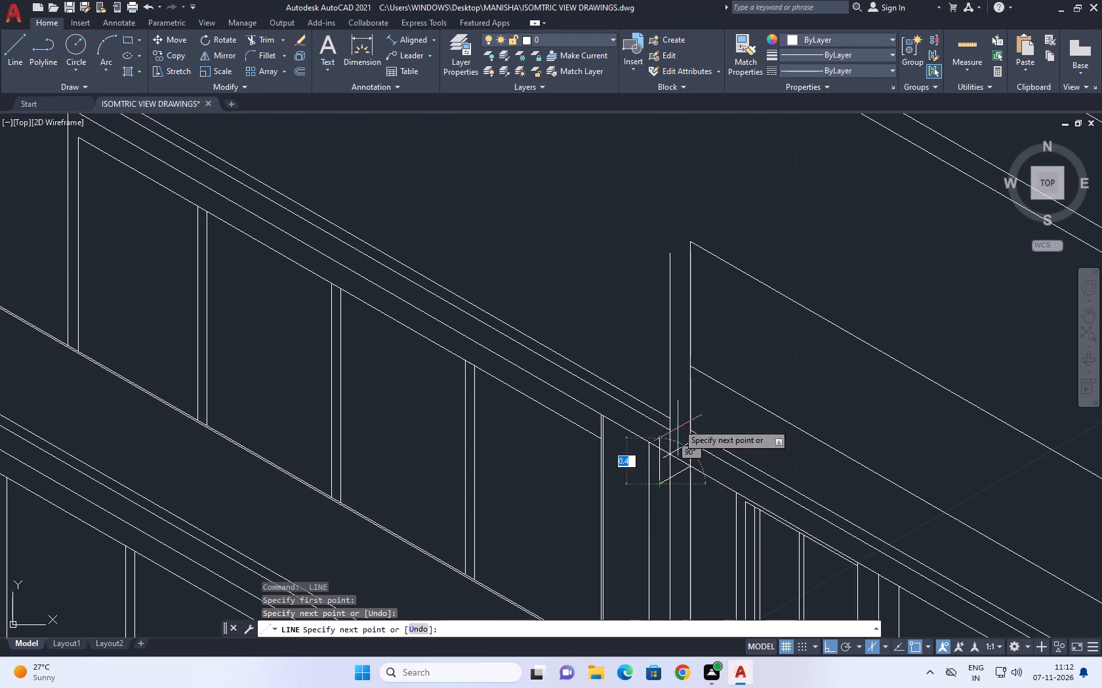
pyautogui.press('space')
# Trim the lower roof edge between the two verticals and the return line ends projecting past the left wing's inner corner edge.
pyautogui.scroll(-1, 687, 397)
pyautogui.moveTo(675, 297); pyautogui.dragTo(674, 299, button='middle')
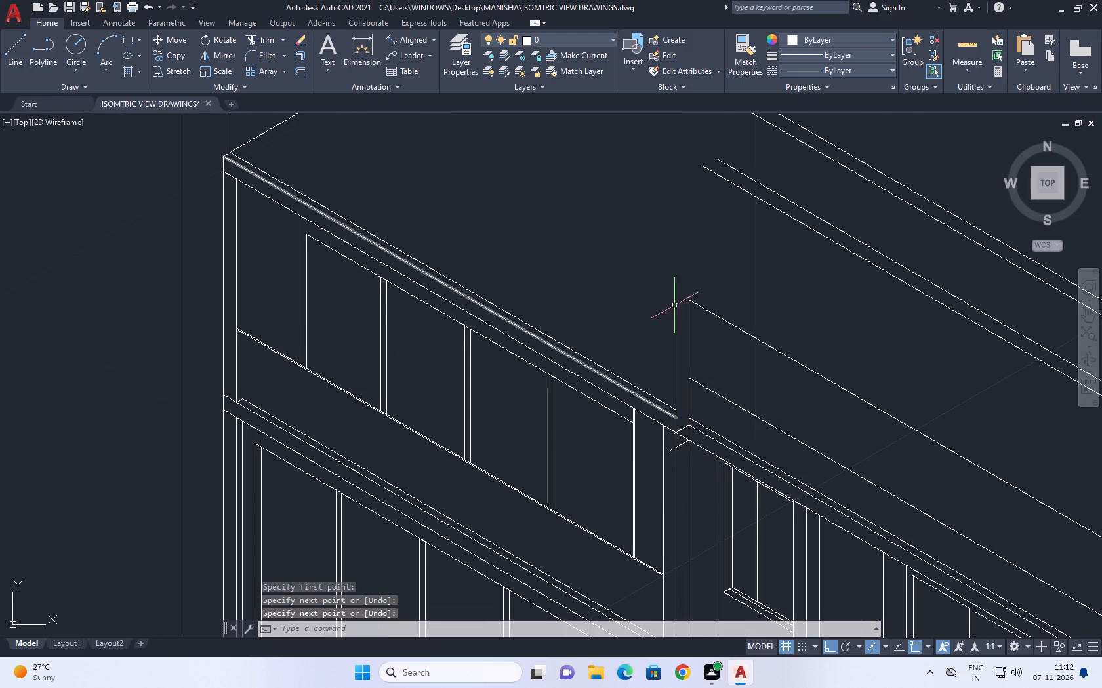
pyautogui.moveTo(674, 299); pyautogui.dragTo(674, 246, button='middle')
pyautogui.scroll(1, 674, 244)
pyautogui.middleClick(674, 244)
pyautogui.scroll(-1, 674, 244)
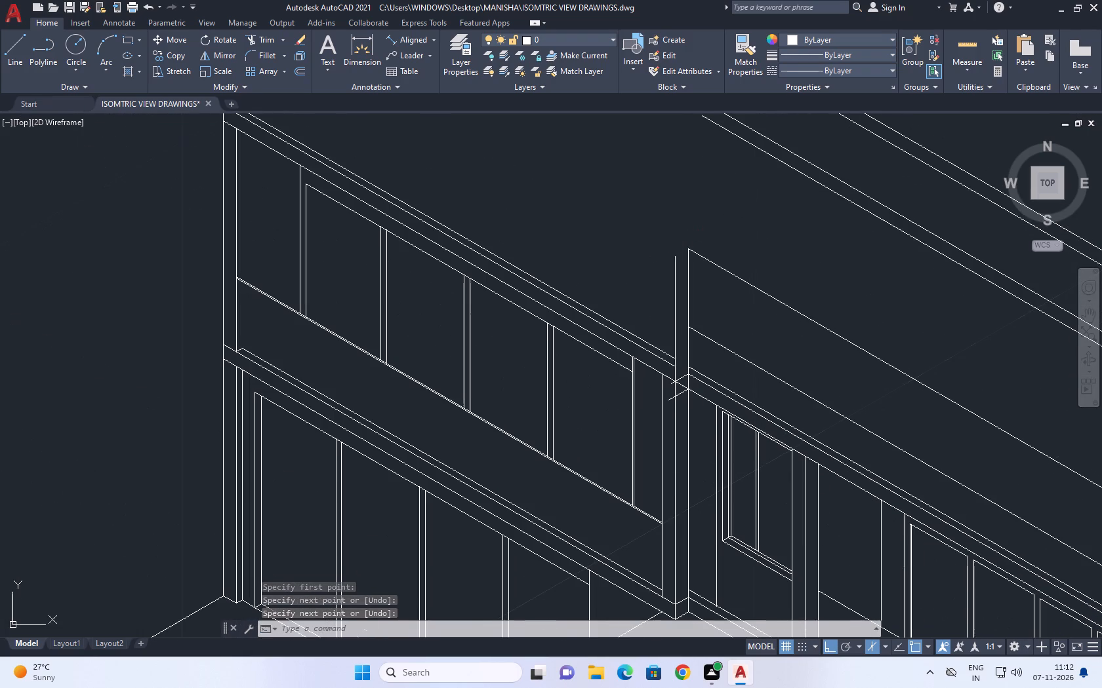
pyautogui.press('t')
pyautogui.press('r')
pyautogui.press('space')
pyautogui.scroll(1, 664, 400)
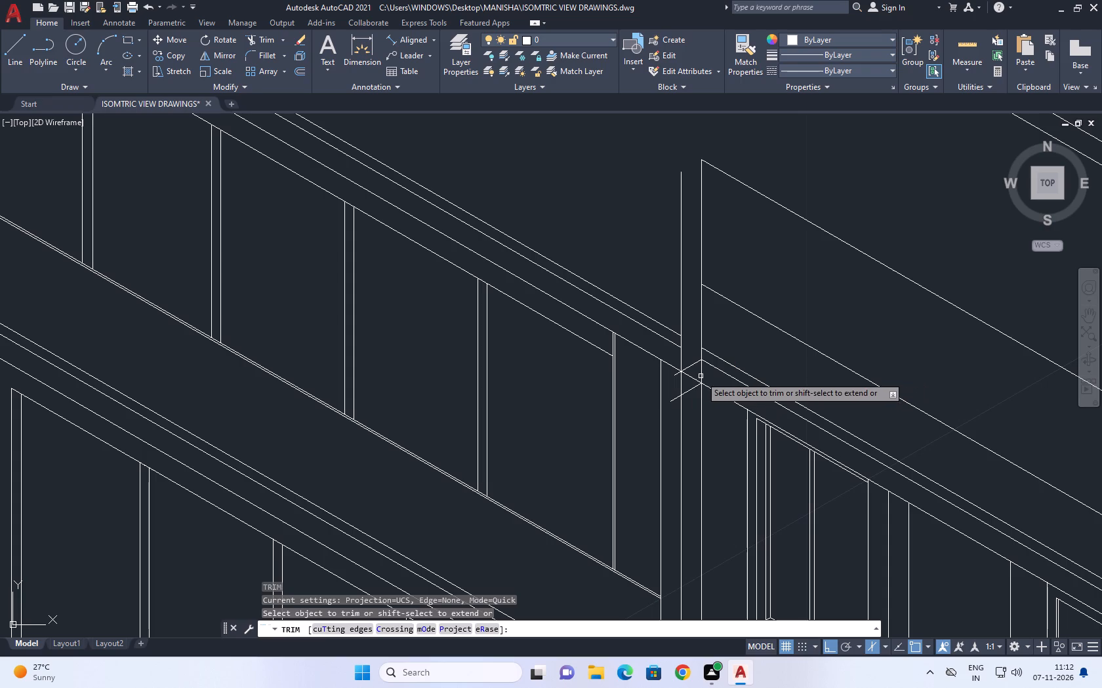
pyautogui.click(693, 375)
pyautogui.click(693, 381)
pyautogui.scroll(2, 671, 379)
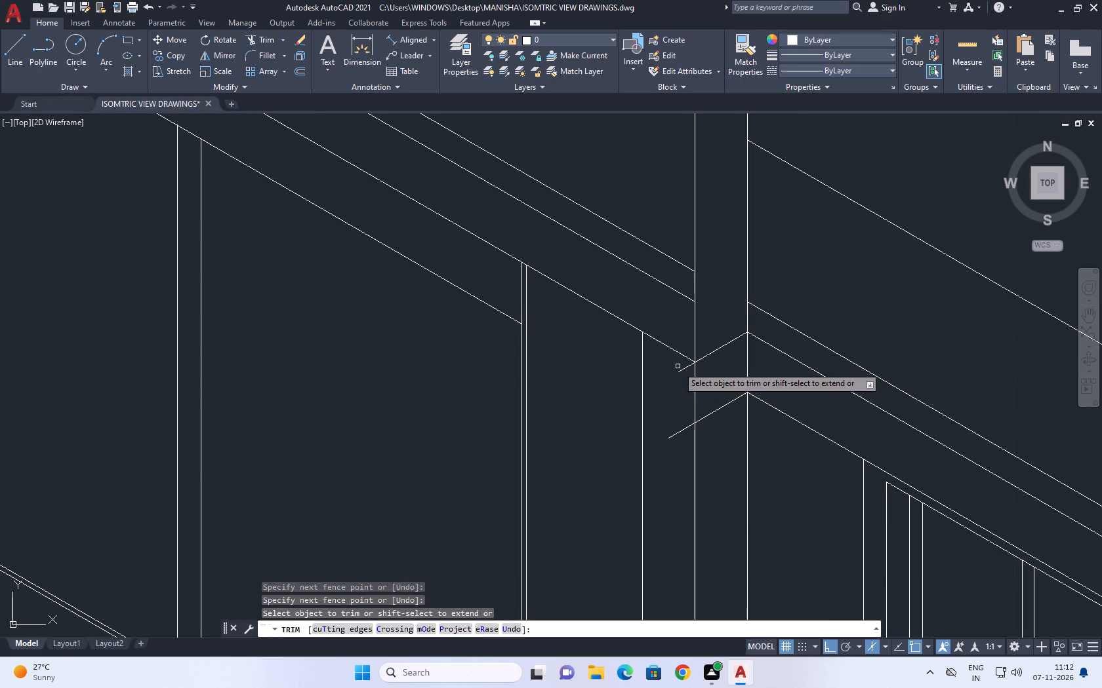
pyautogui.click(681, 369)
pyautogui.click(679, 423)
pyautogui.click(680, 446)
pyautogui.scroll(-2, 704, 365)
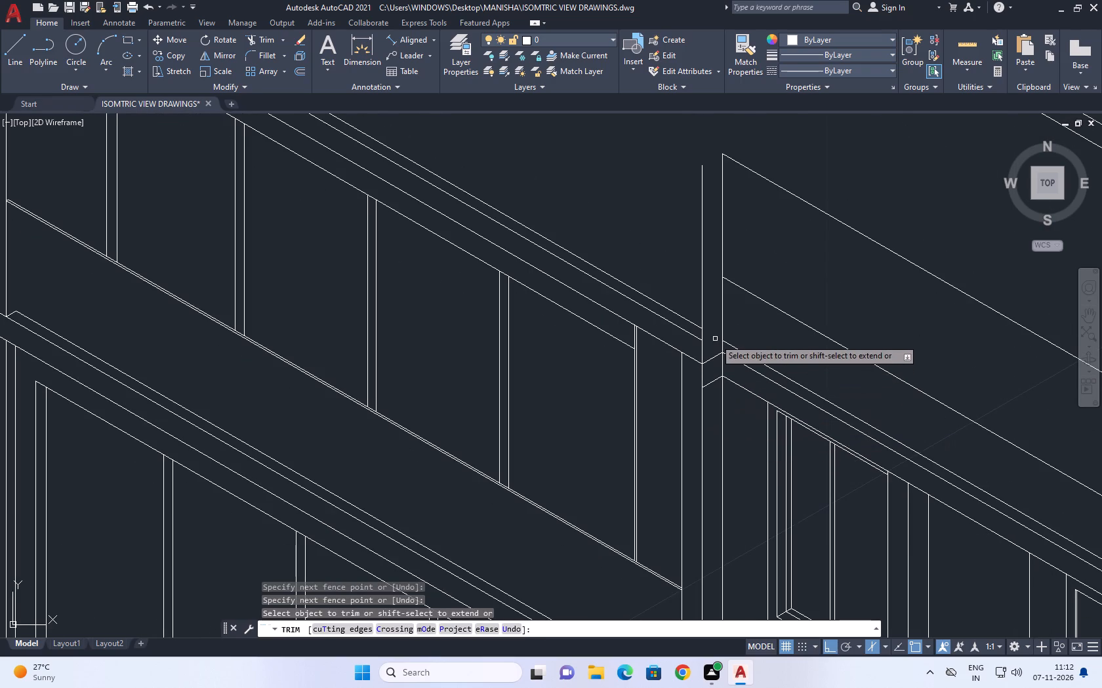
pyautogui.press('space')
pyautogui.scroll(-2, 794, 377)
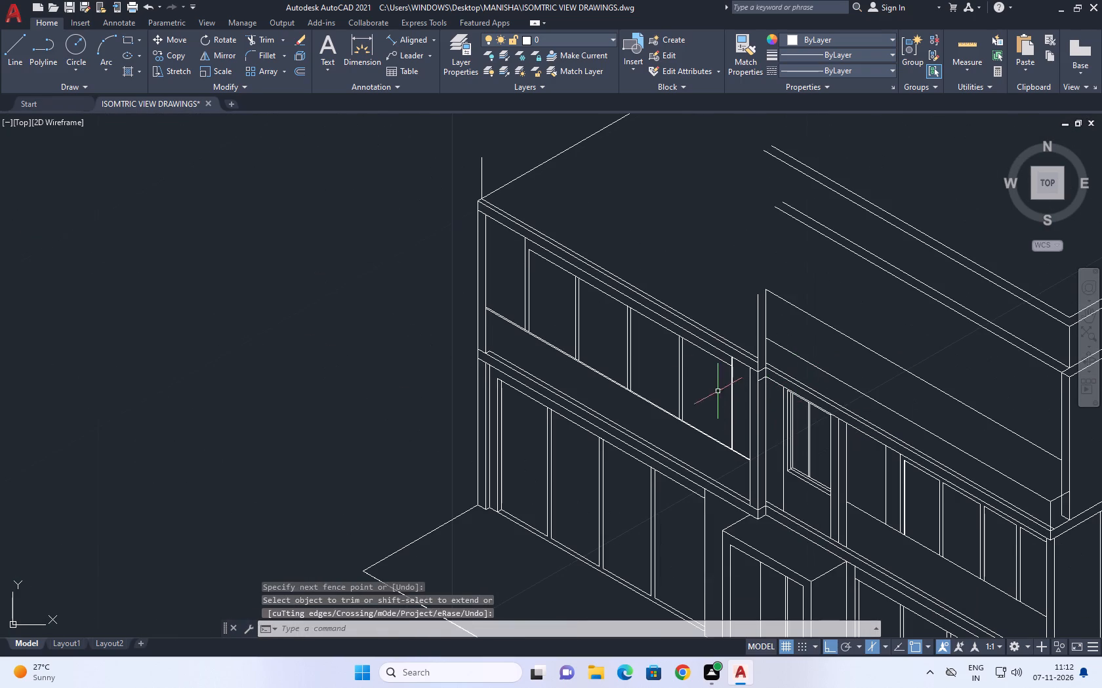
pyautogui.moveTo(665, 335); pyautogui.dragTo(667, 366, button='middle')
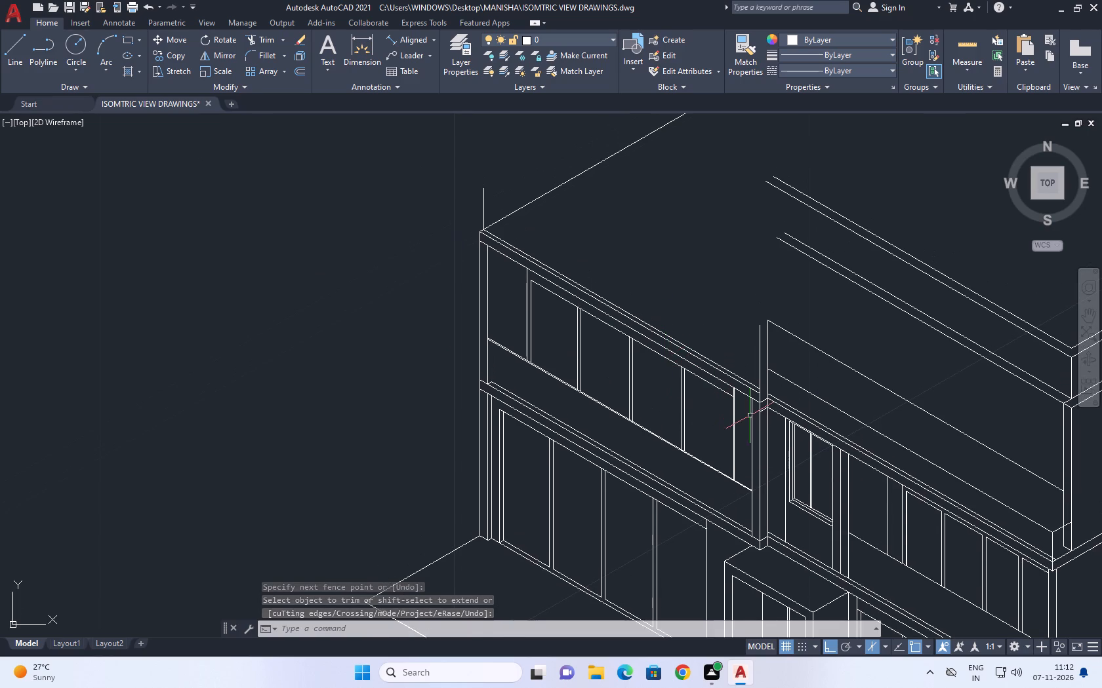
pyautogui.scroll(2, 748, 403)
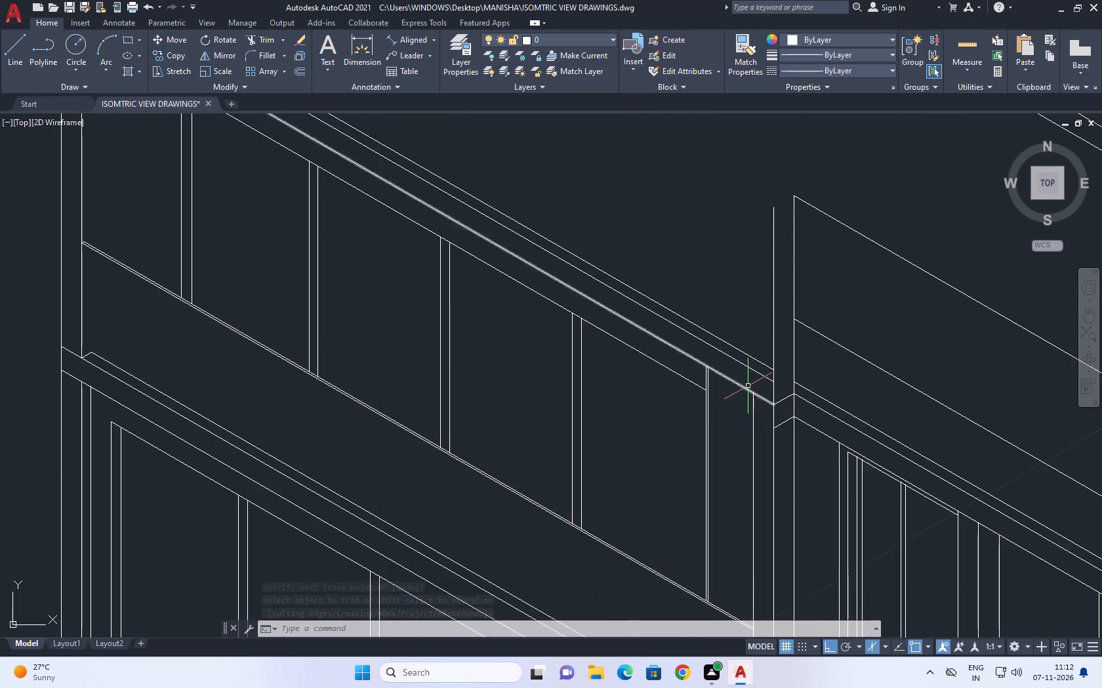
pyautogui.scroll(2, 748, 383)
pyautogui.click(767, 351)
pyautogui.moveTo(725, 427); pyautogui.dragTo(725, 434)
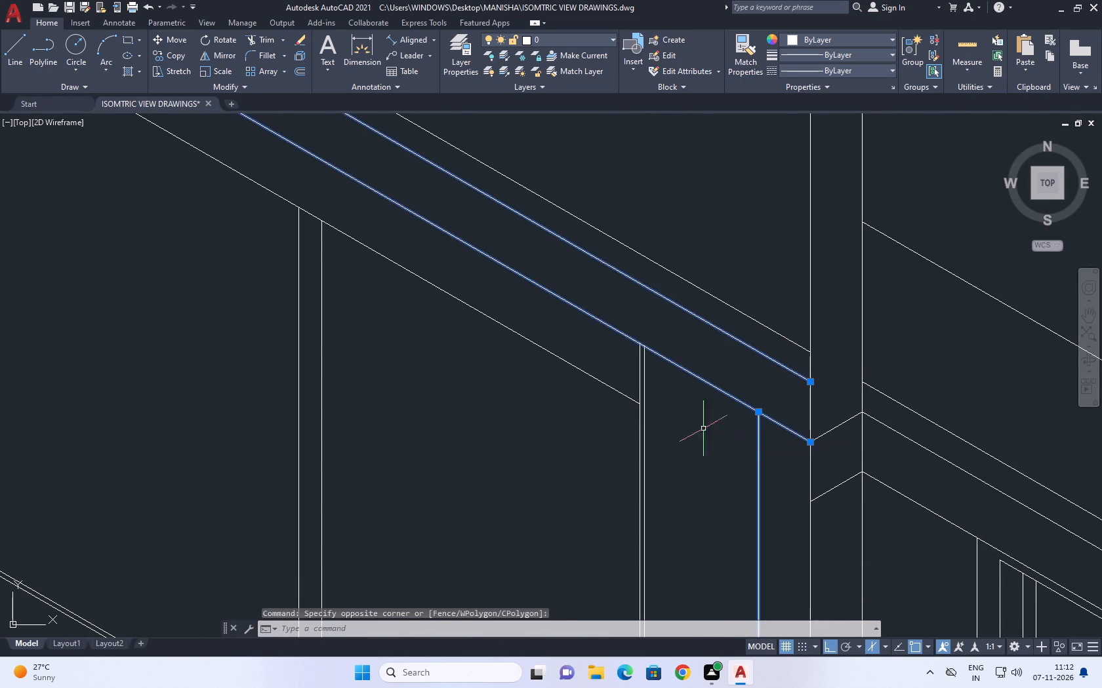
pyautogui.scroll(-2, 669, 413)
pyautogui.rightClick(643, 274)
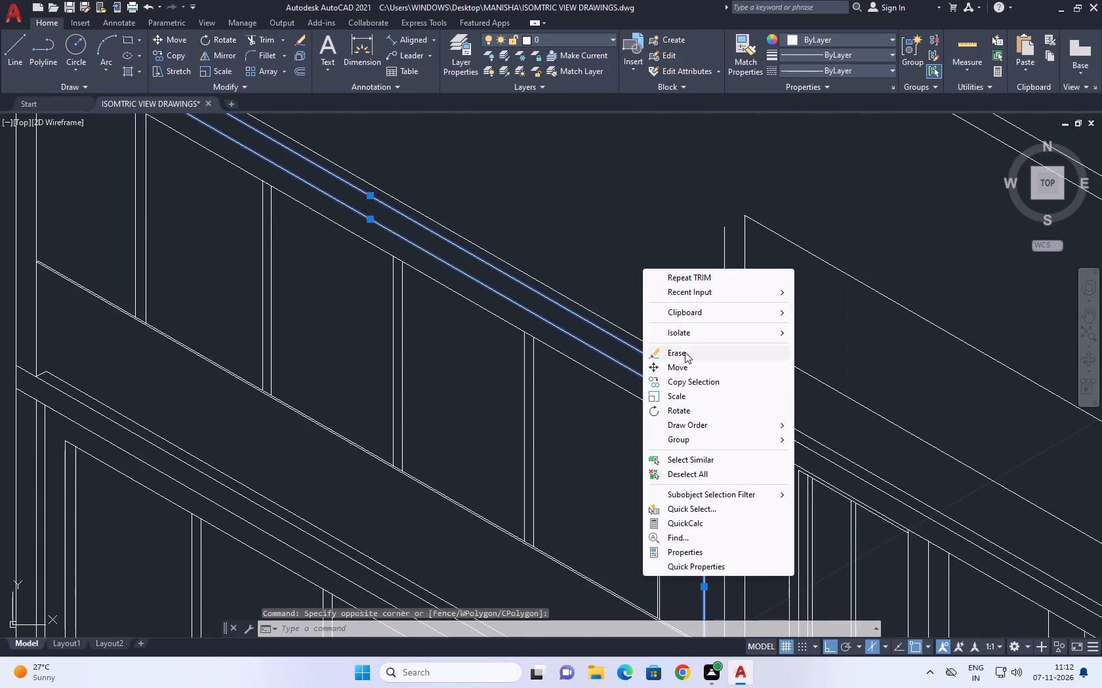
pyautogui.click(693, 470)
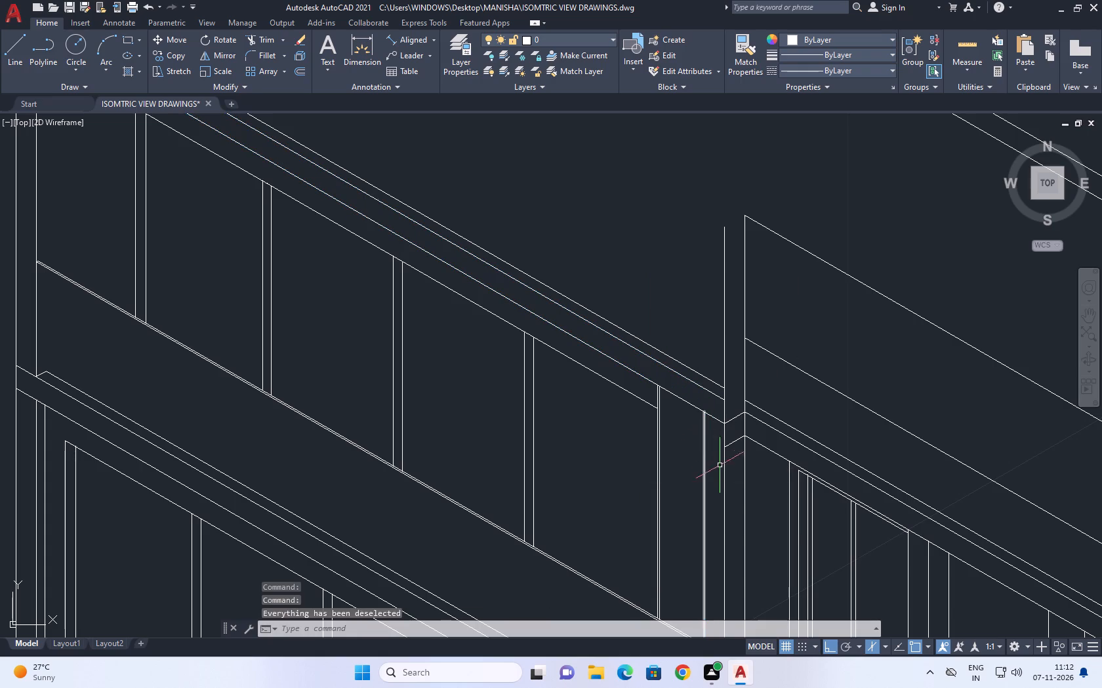
# Move the left wing's upper-floor roof edges, window verticals and sill lines straight down about 0.2 to meet the right-hand section's return lines.
pyautogui.moveTo(718, 482); pyautogui.dragTo(725, 335, button='middle')
pyautogui.scroll(-1, 725, 335)
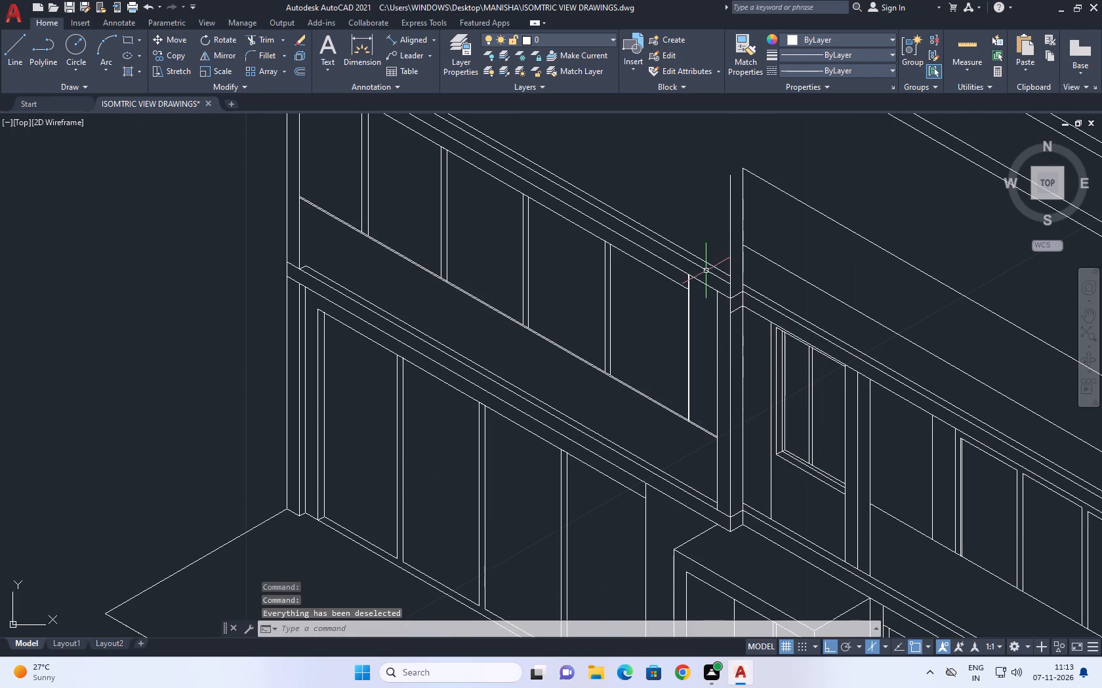
pyautogui.click(693, 227)
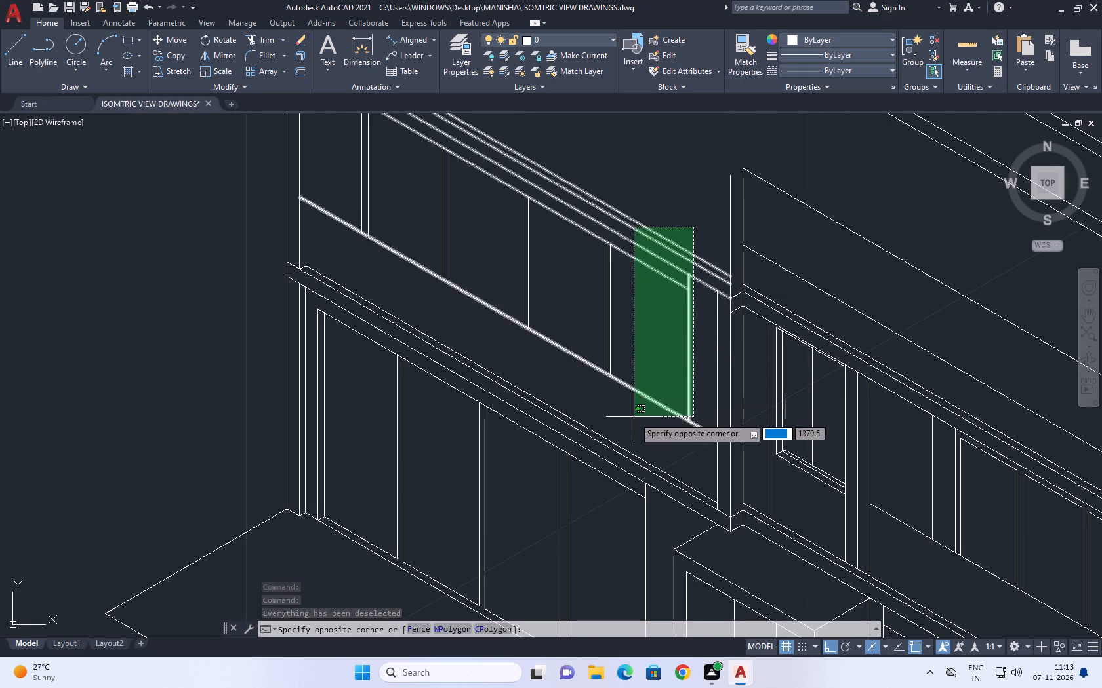
pyautogui.click(633, 417)
pyautogui.moveTo(611, 277); pyautogui.dragTo(685, 475, button='middle')
pyautogui.click(618, 301)
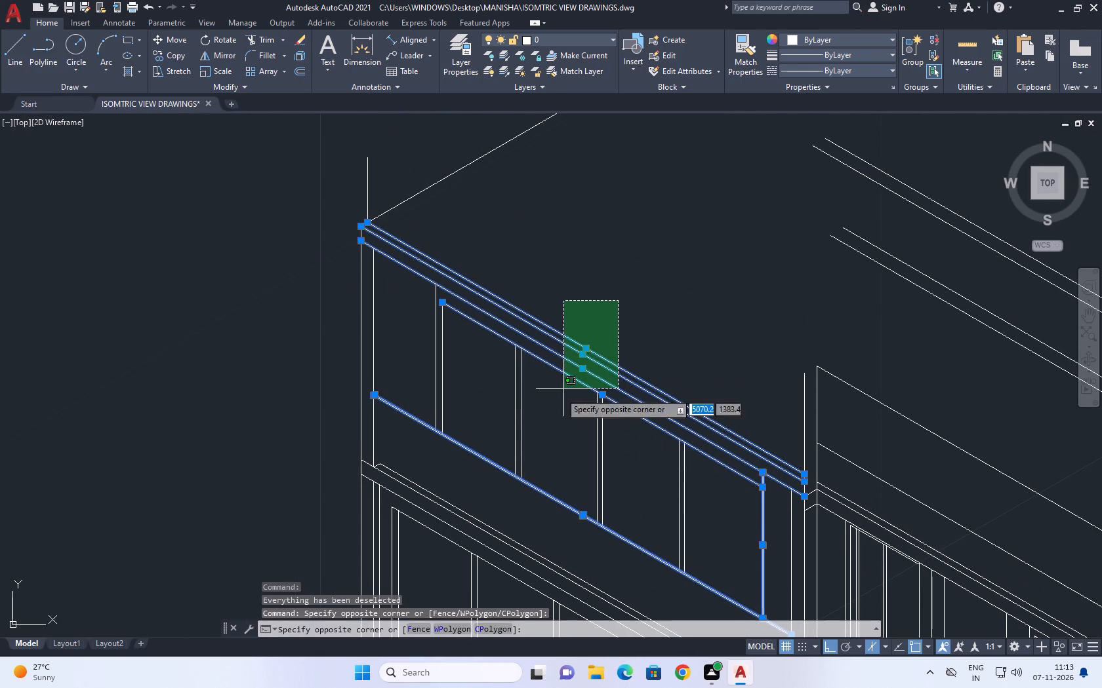
pyautogui.click(415, 425)
pyautogui.click(748, 375)
pyautogui.click(649, 511)
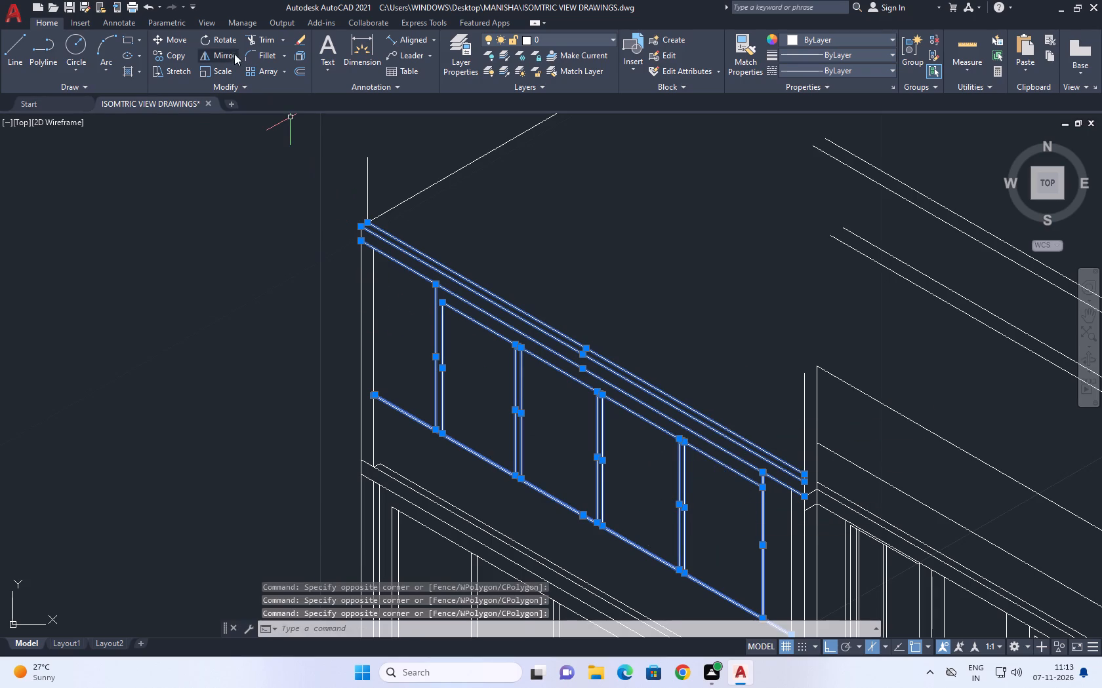
pyautogui.click(174, 45)
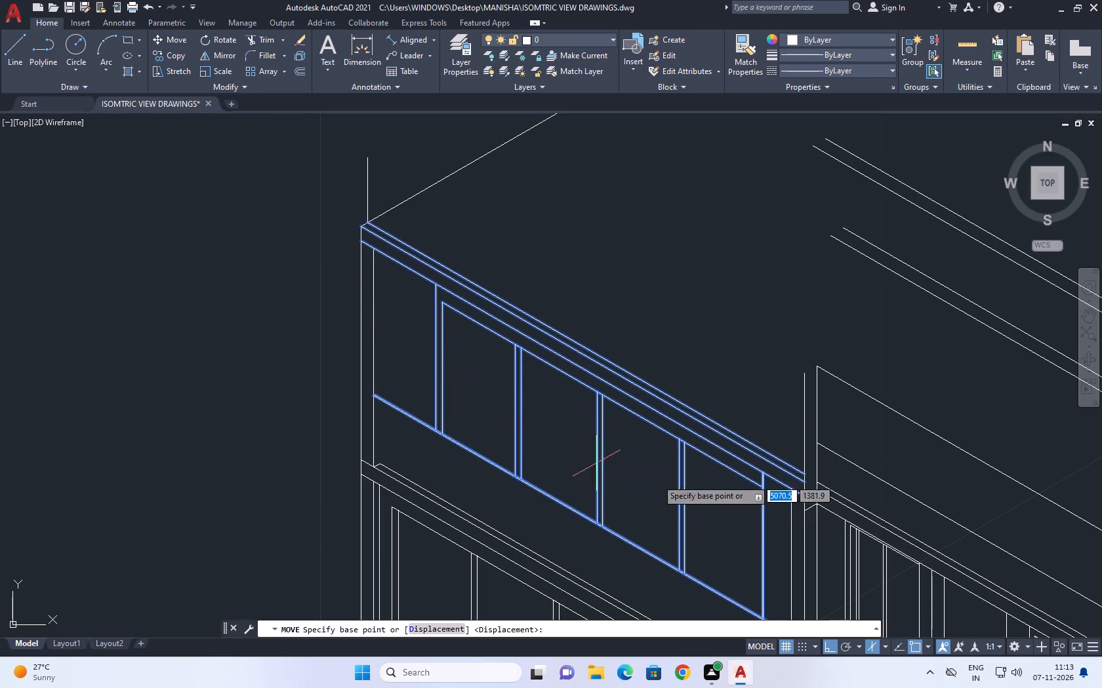
pyautogui.moveTo(792, 511); pyautogui.dragTo(716, 378, button='middle')
pyautogui.scroll(2, 733, 347)
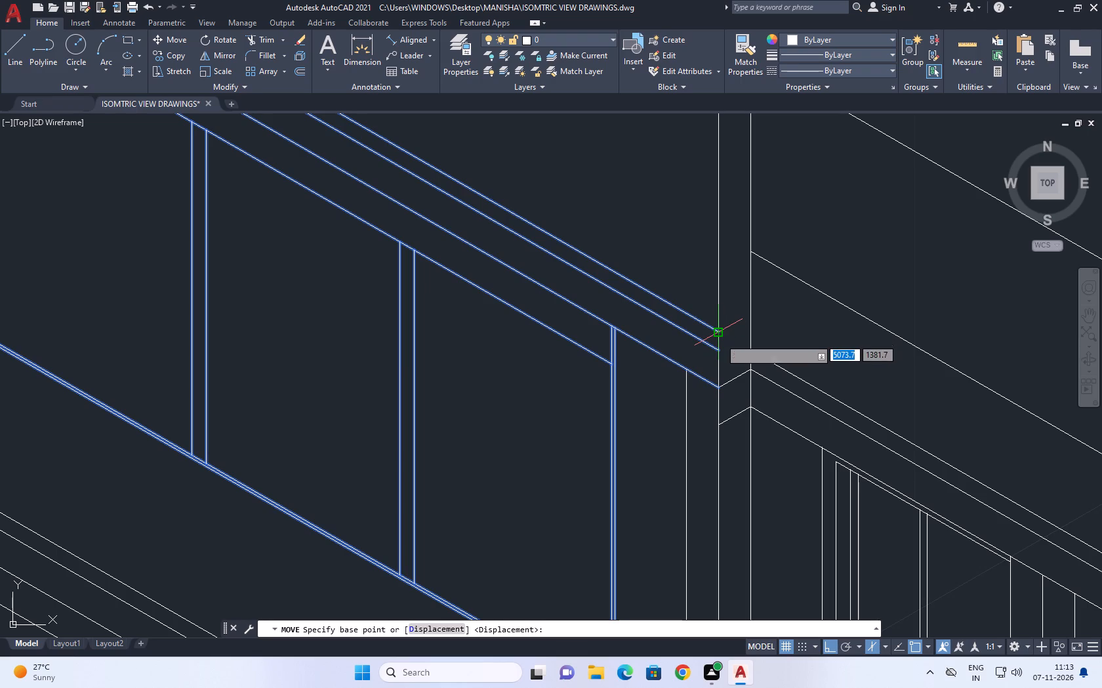
pyautogui.click(718, 351)
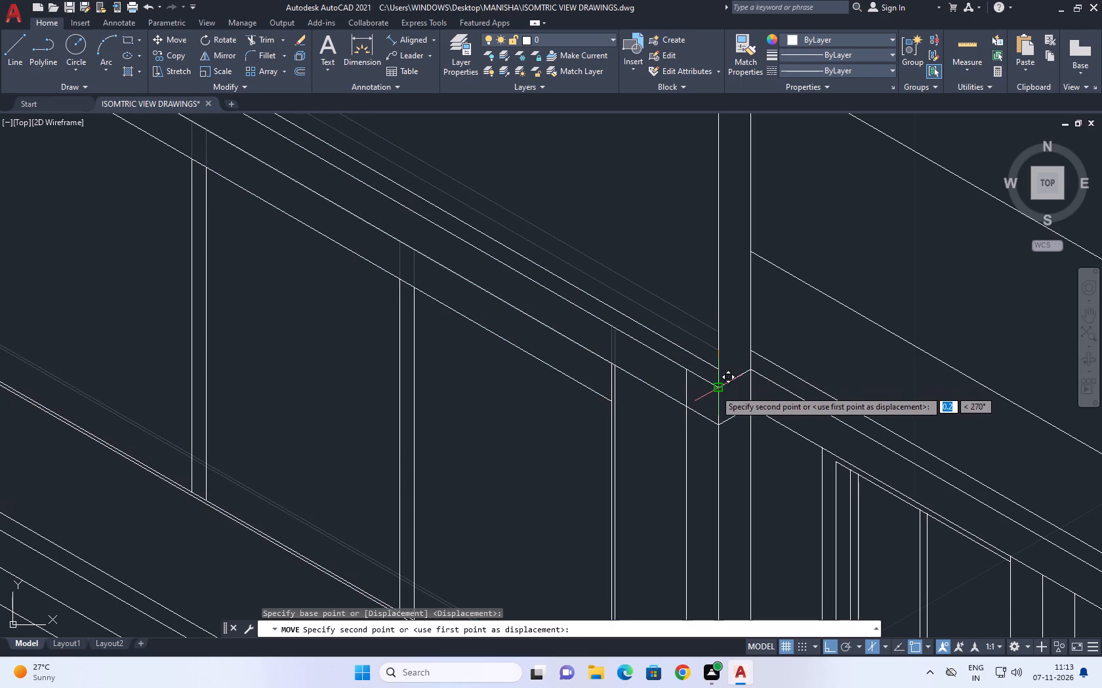
pyautogui.click(715, 389)
# Extend the left wing's top roof edge line to the outer corner vertical.
pyautogui.moveTo(756, 424); pyautogui.dragTo(758, 439, button='middle')
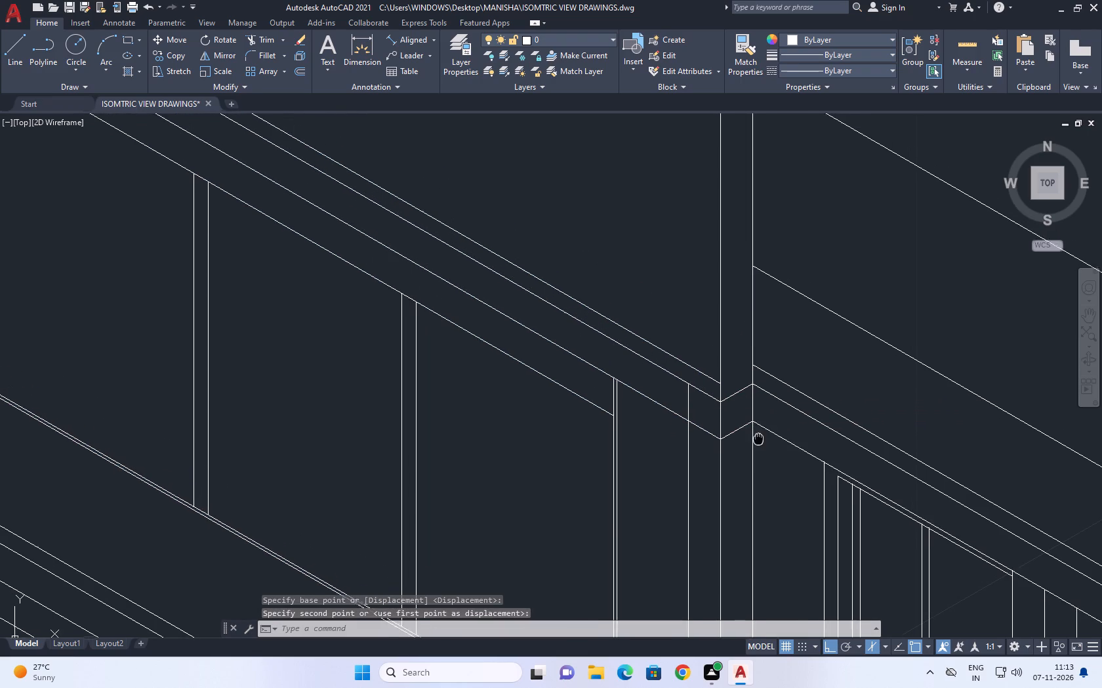
pyautogui.moveTo(758, 439); pyautogui.dragTo(762, 450, button='middle')
pyautogui.scroll(4, 601, 427)
pyautogui.scroll(-7, 627, 431)
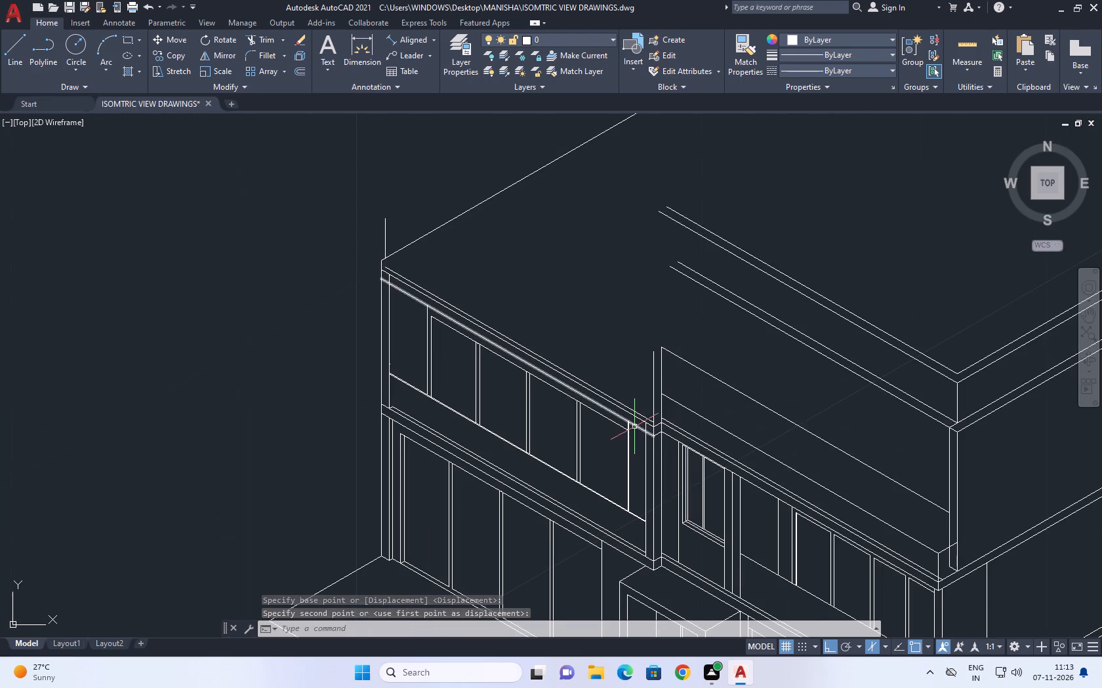
pyautogui.scroll(3, 383, 294)
pyautogui.moveTo(416, 280); pyautogui.dragTo(447, 328, button='middle')
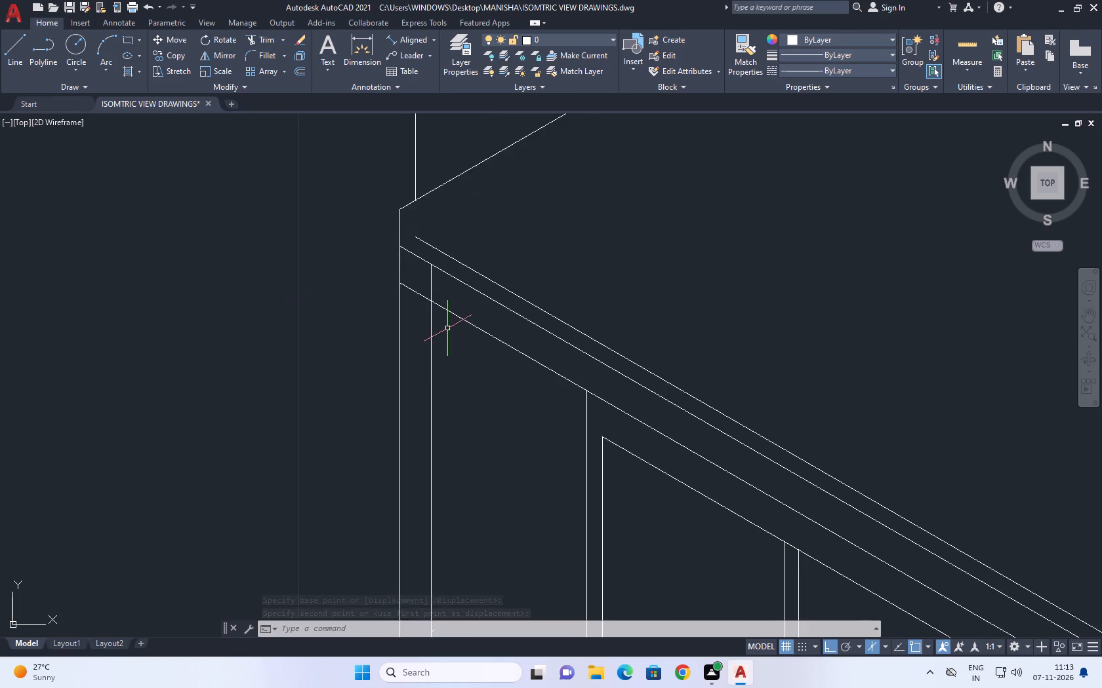
pyautogui.scroll(-1, 447, 328)
pyautogui.press('e')
pyautogui.write('X')
pyautogui.press('space')
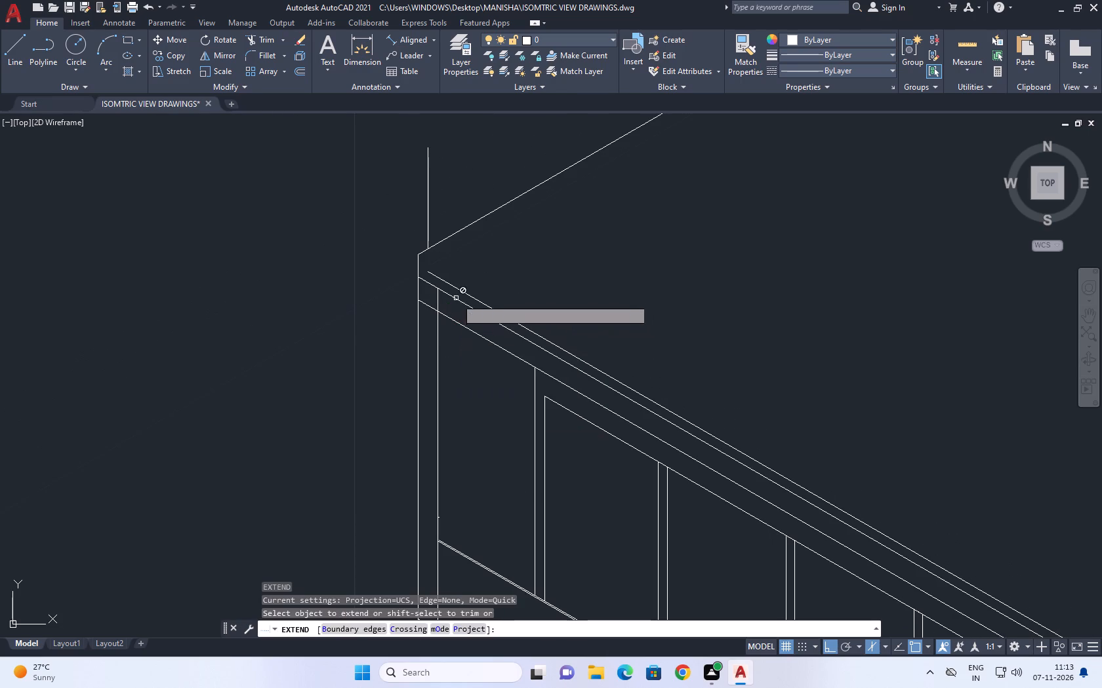
pyautogui.click(460, 292)
pyautogui.press('space')
# Move the left wing's receding side roof line down so its corner end meets the top roof edge's end.
pyautogui.moveTo(493, 250); pyautogui.dragTo(514, 331, button='middle')
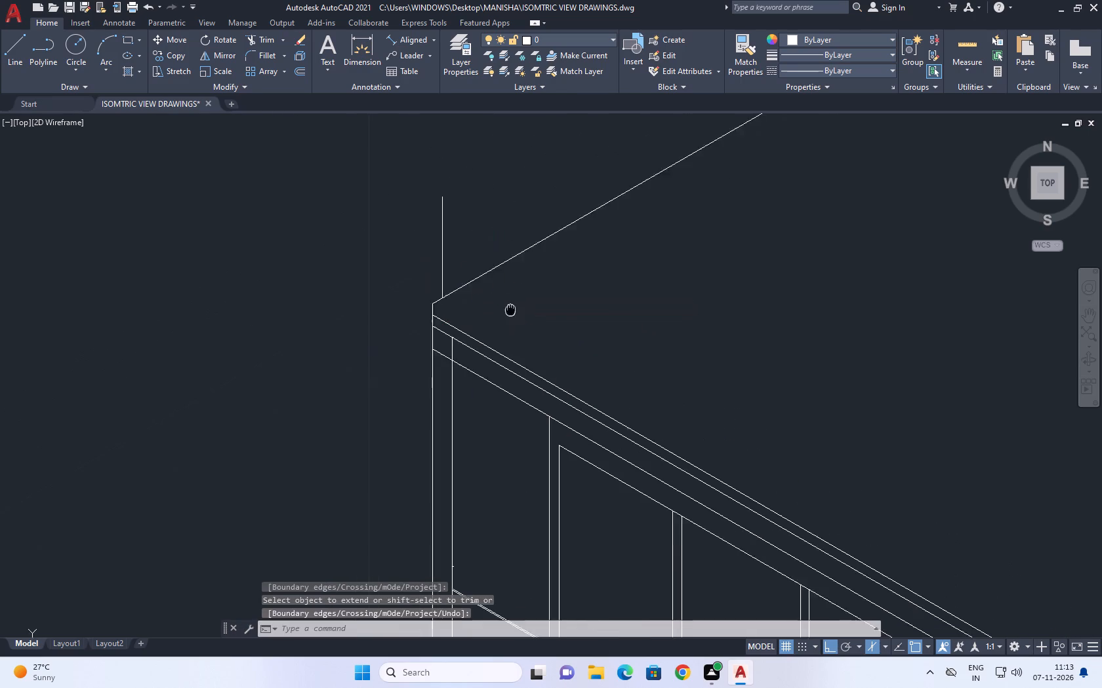
pyautogui.moveTo(514, 331); pyautogui.dragTo(518, 367, button='middle')
pyautogui.scroll(1, 465, 359)
pyautogui.moveTo(566, 373); pyautogui.dragTo(564, 360)
pyautogui.click(521, 265)
pyautogui.scroll(1, 519, 265)
pyautogui.moveTo(518, 277); pyautogui.dragTo(522, 311, button='middle')
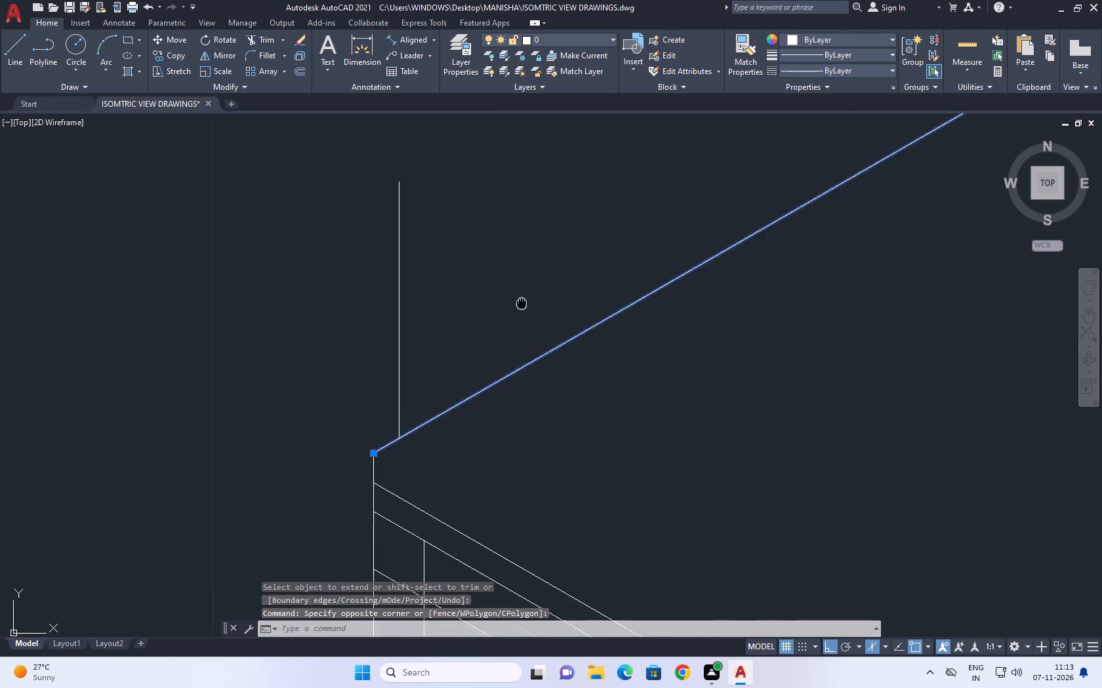
pyautogui.moveTo(522, 311); pyautogui.dragTo(529, 352, button='middle')
pyautogui.press('m')
pyautogui.press('space')
pyautogui.moveTo(466, 496); pyautogui.dragTo(455, 337, button='middle')
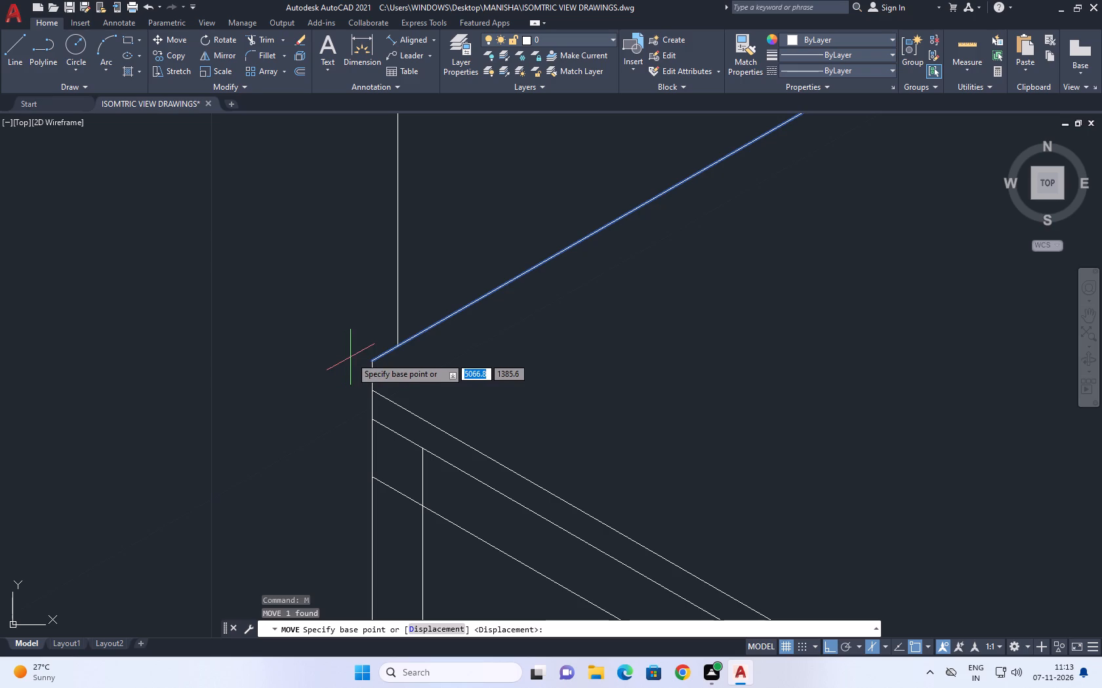
pyautogui.click(369, 361)
pyautogui.click(375, 392)
pyautogui.scroll(-4, 417, 373)
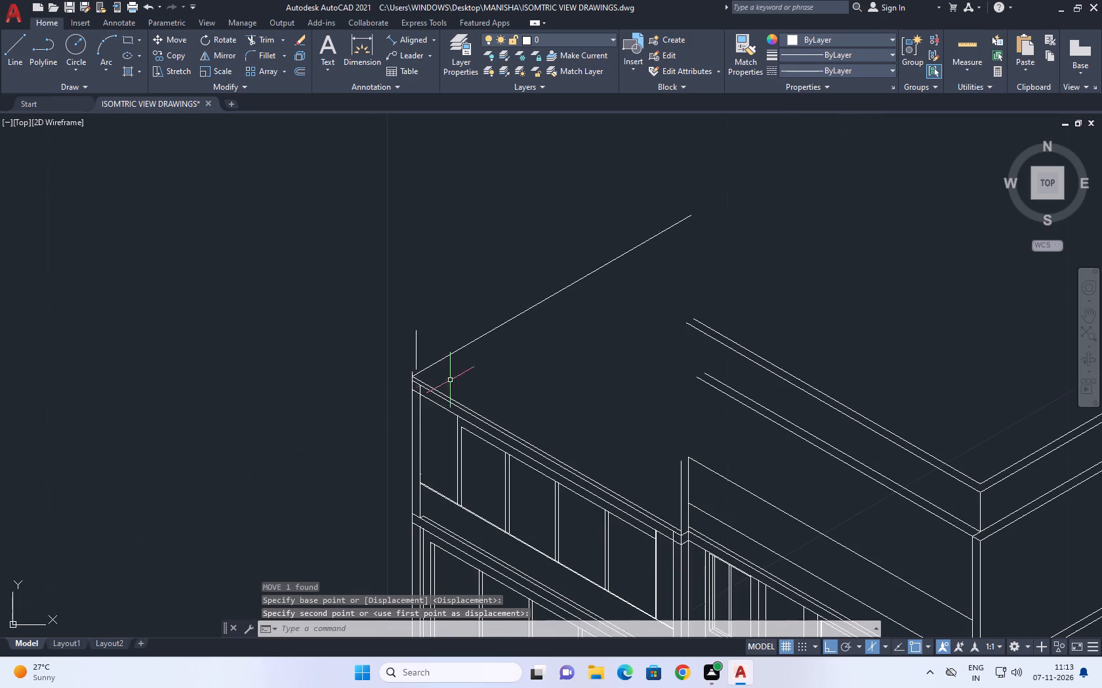
# Trim the corner vertical above the roof edge, the loose vertical over the roof, and the inner vertical between the middle and lower roof edges.
pyautogui.moveTo(485, 321); pyautogui.dragTo(487, 337, button='middle')
pyautogui.write('TR')
pyautogui.press('space')
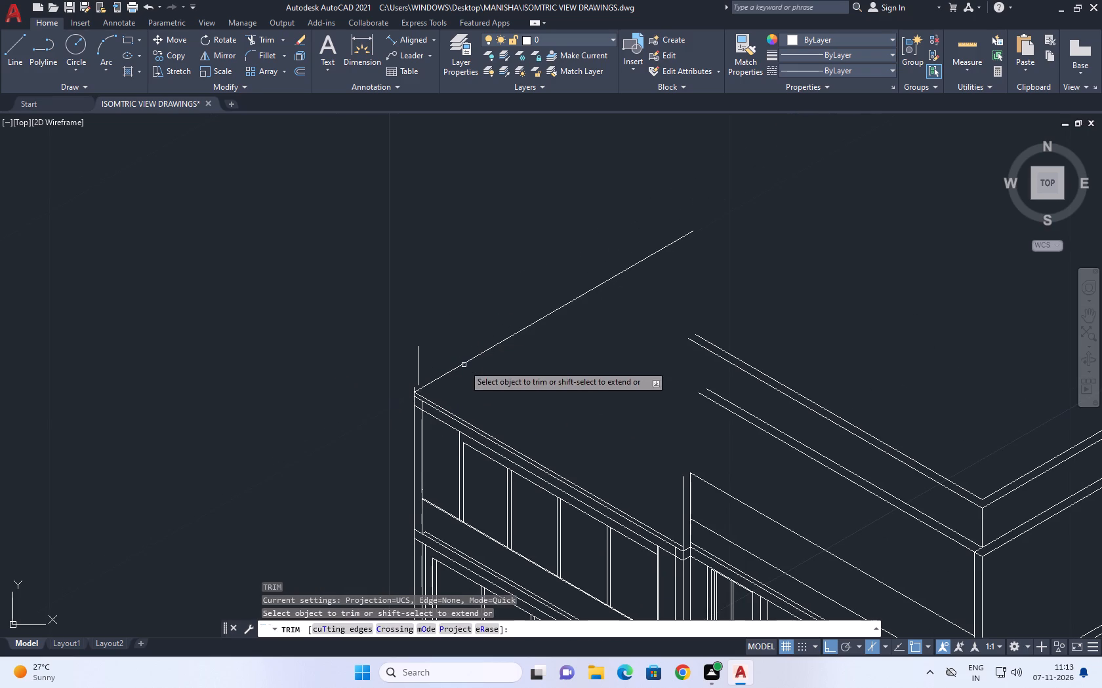
pyautogui.scroll(4, 430, 396)
pyautogui.click(380, 360)
pyautogui.click(337, 390)
pyautogui.click(451, 289)
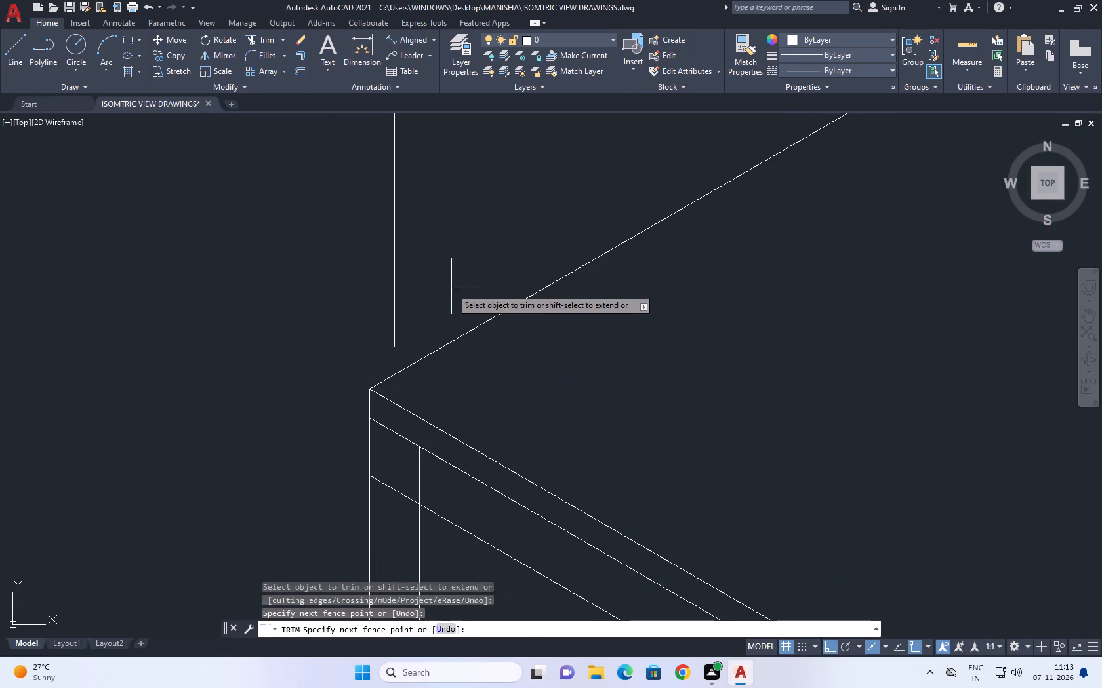
pyautogui.click(326, 282)
pyautogui.click(418, 464)
pyautogui.scroll(-3, 424, 424)
pyautogui.moveTo(512, 446); pyautogui.dragTo(500, 434, button='middle')
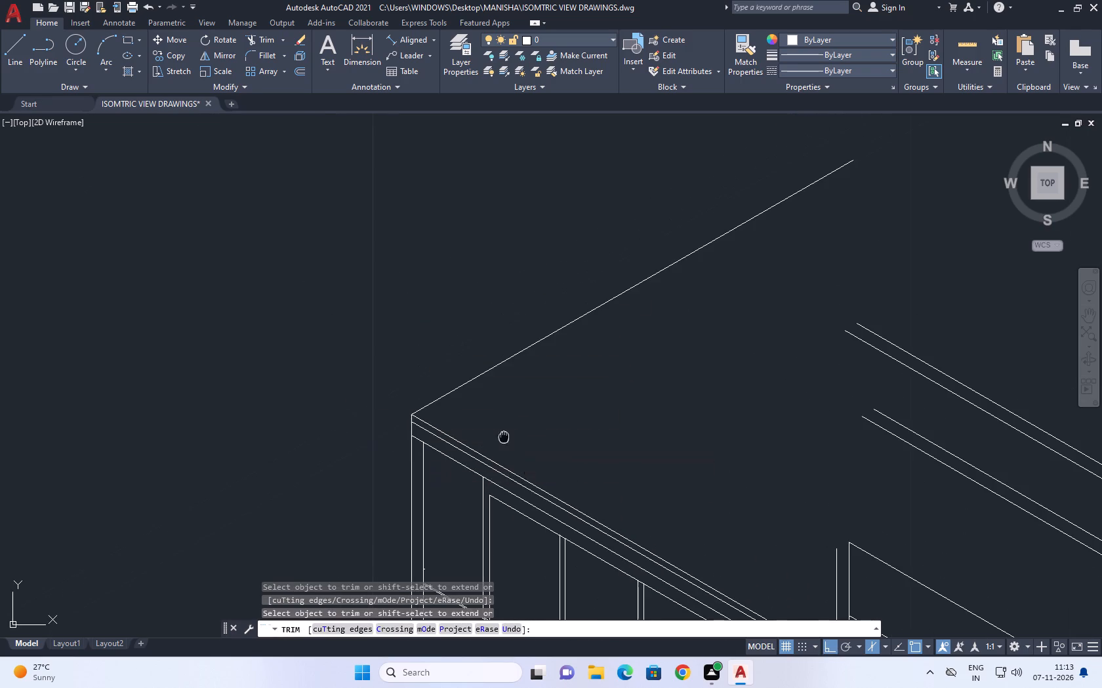
pyautogui.moveTo(500, 434); pyautogui.dragTo(427, 254, button='middle')
pyautogui.scroll(2, 352, 375)
pyautogui.press('space')
# Move the short slanted return line on the inner vertical down to the end of the window sill line.
pyautogui.scroll(2, 316, 383)
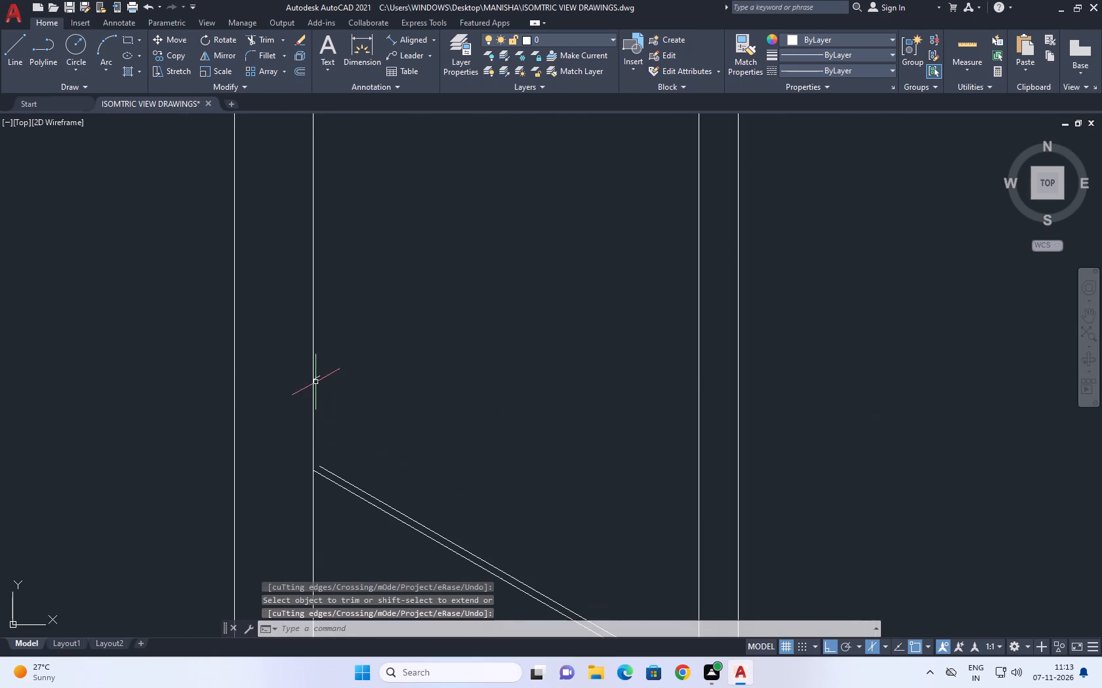
pyautogui.click(289, 334)
pyautogui.click(381, 404)
pyautogui.write('M')
pyautogui.press('space')
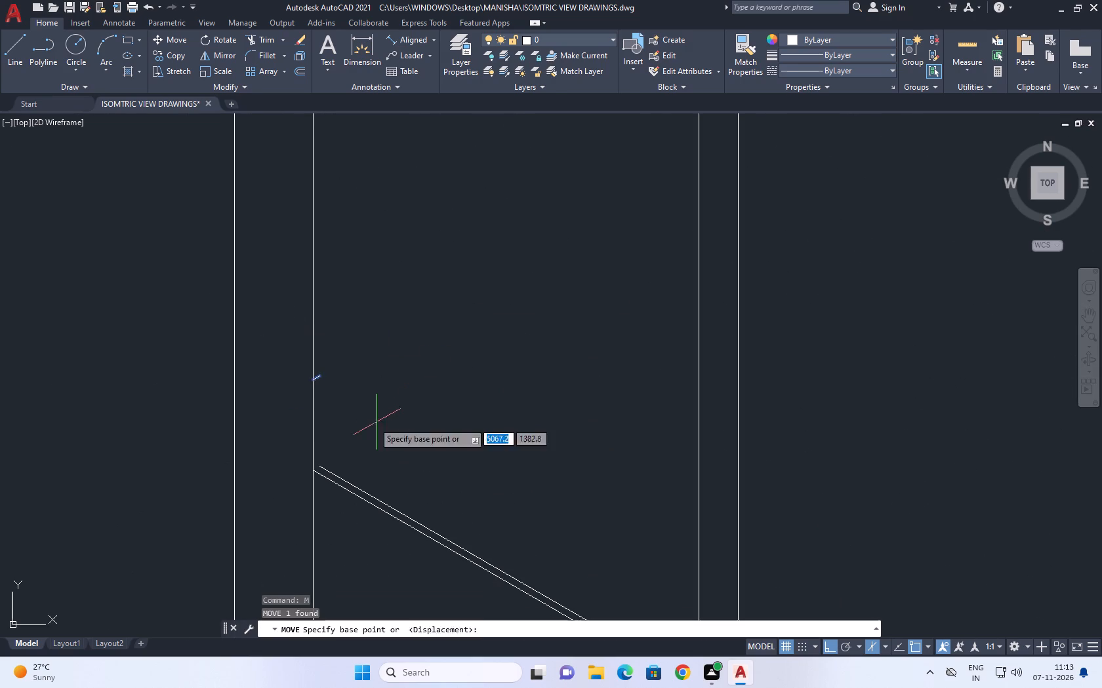
pyautogui.scroll(2, 308, 377)
pyautogui.click(319, 384)
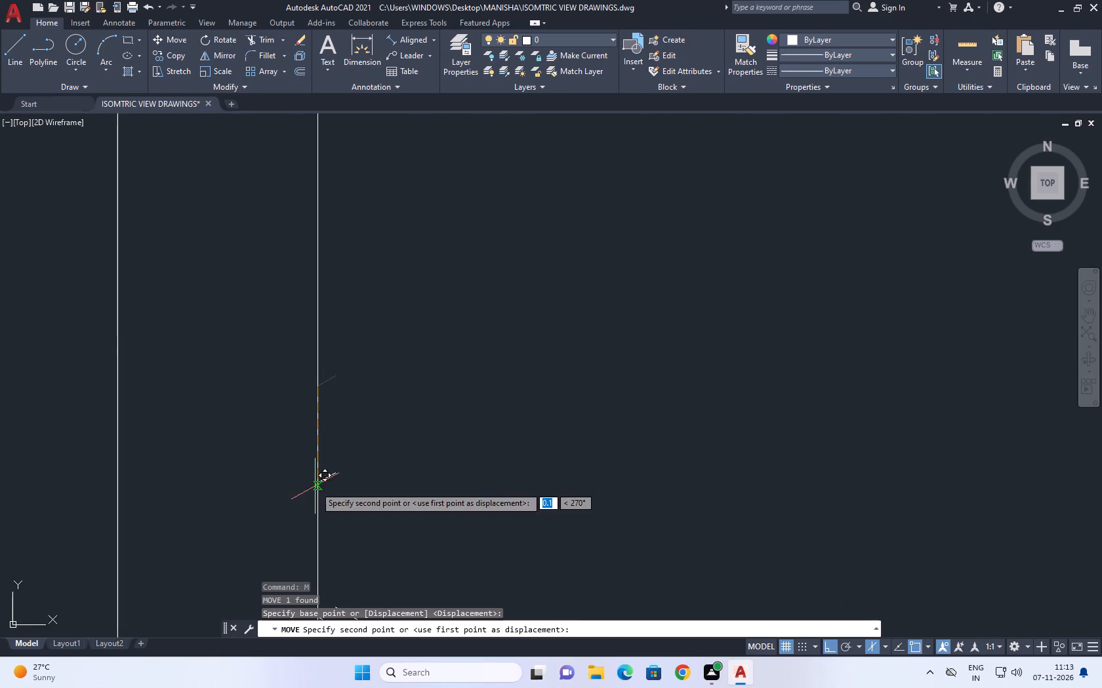
pyautogui.moveTo(315, 484); pyautogui.dragTo(400, 329, button='middle')
pyautogui.click(404, 466)
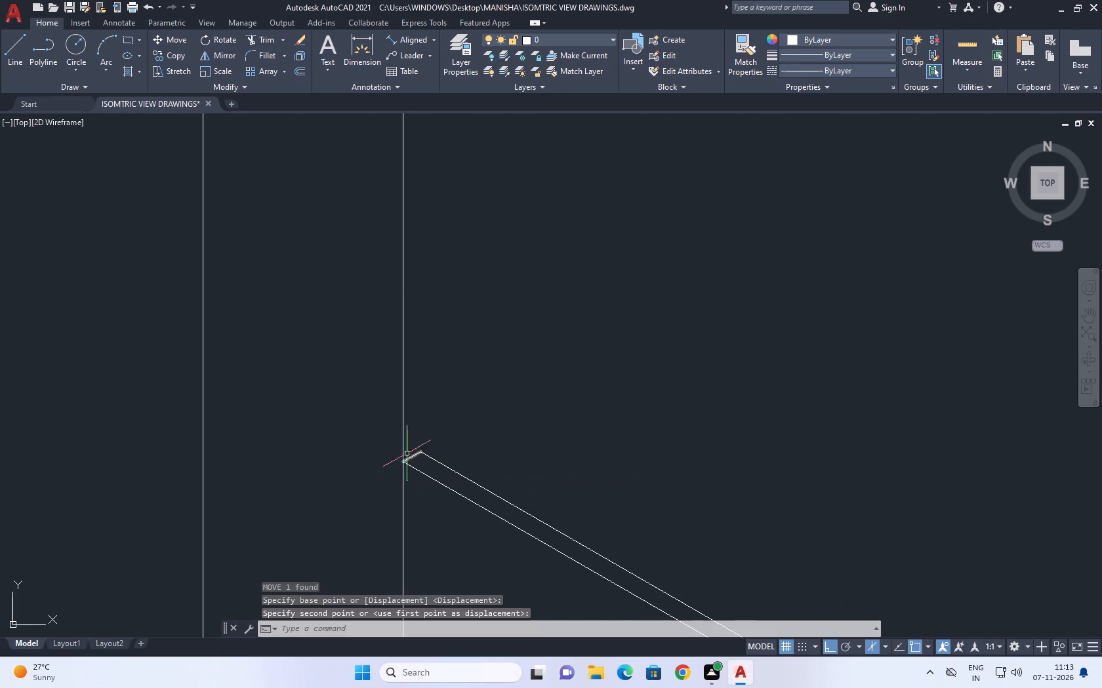
# Examine the lowered window band and roof edges from the left wing's outer corner to its junction with the right-hand section.
pyautogui.scroll(-5, 457, 370)
pyautogui.moveTo(529, 445); pyautogui.dragTo(441, 271, button='middle')
pyautogui.moveTo(571, 392); pyautogui.dragTo(447, 367, button='middle')
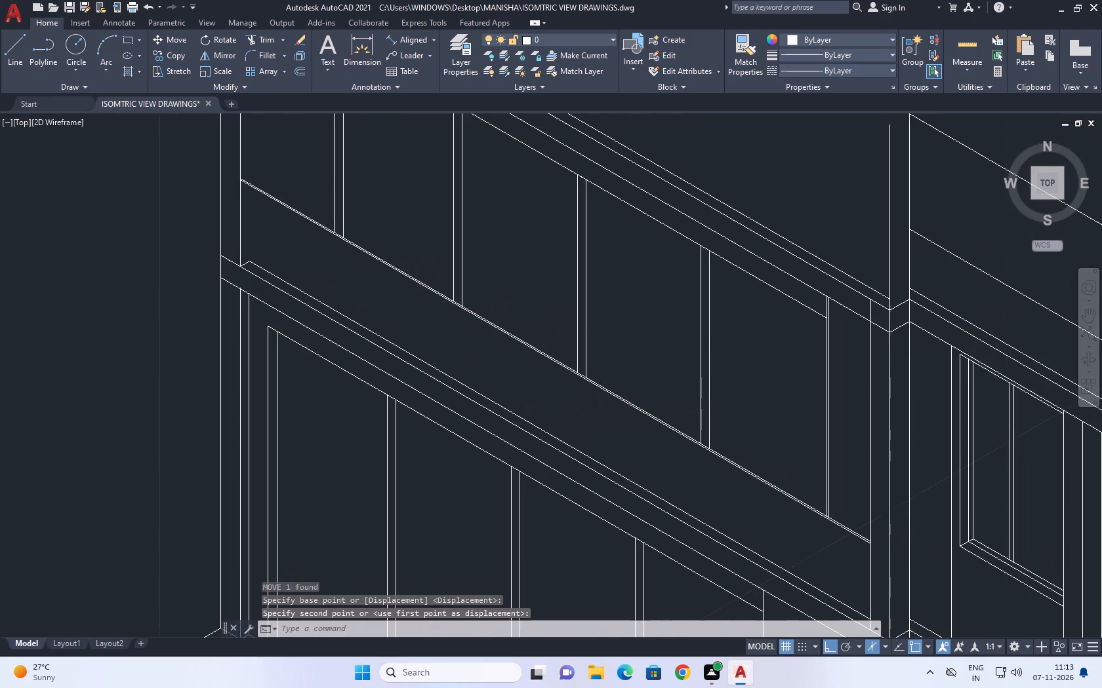
pyautogui.moveTo(893, 368); pyautogui.dragTo(867, 370, button='middle')
pyautogui.moveTo(714, 349); pyautogui.dragTo(714, 354, button='middle')
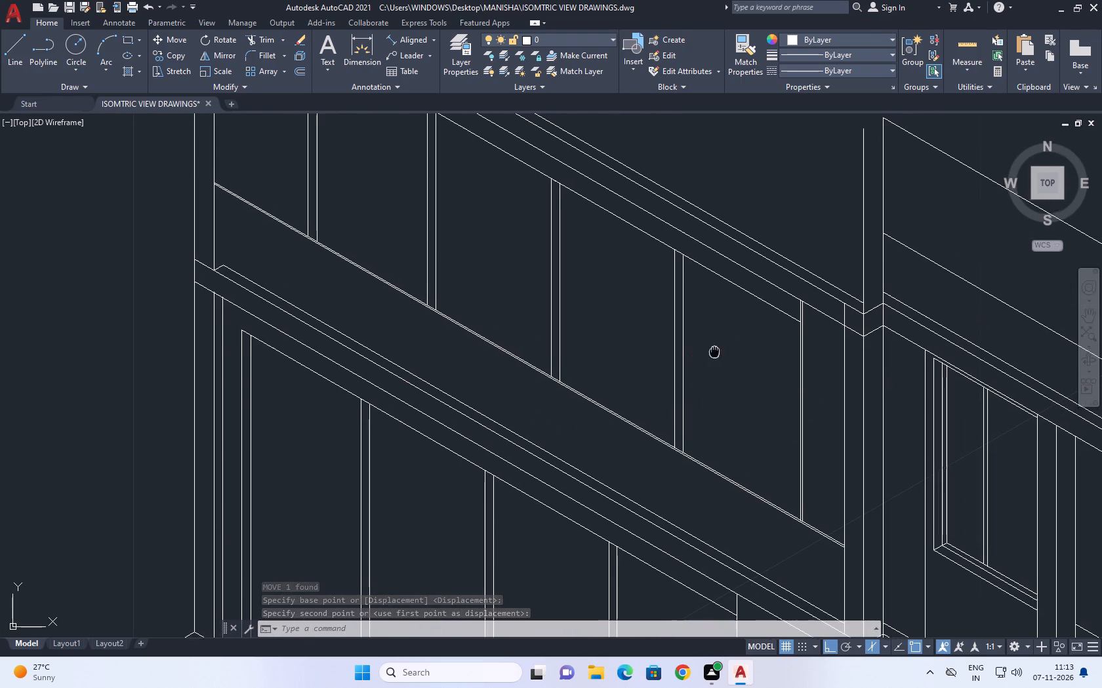
pyautogui.moveTo(714, 354); pyautogui.dragTo(710, 413, button='middle')
pyautogui.moveTo(849, 418); pyautogui.dragTo(752, 447, button='middle')
pyautogui.scroll(-1, 679, 413)
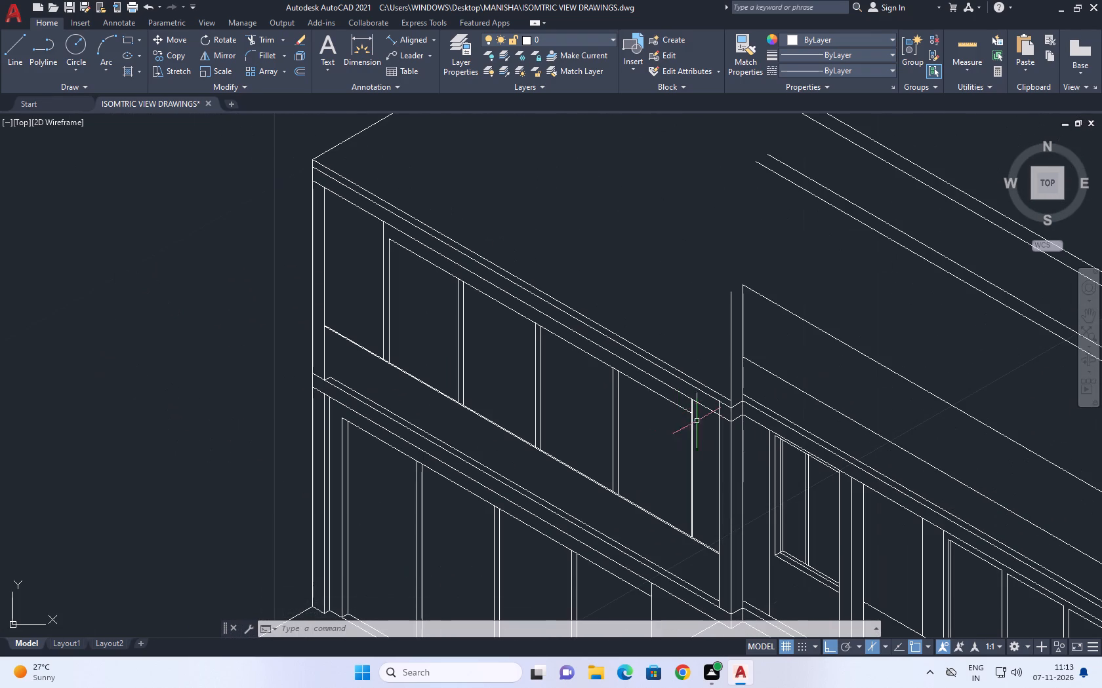
pyautogui.moveTo(392, 246); pyautogui.dragTo(432, 364, button='middle')
pyautogui.scroll(-1, 432, 364)
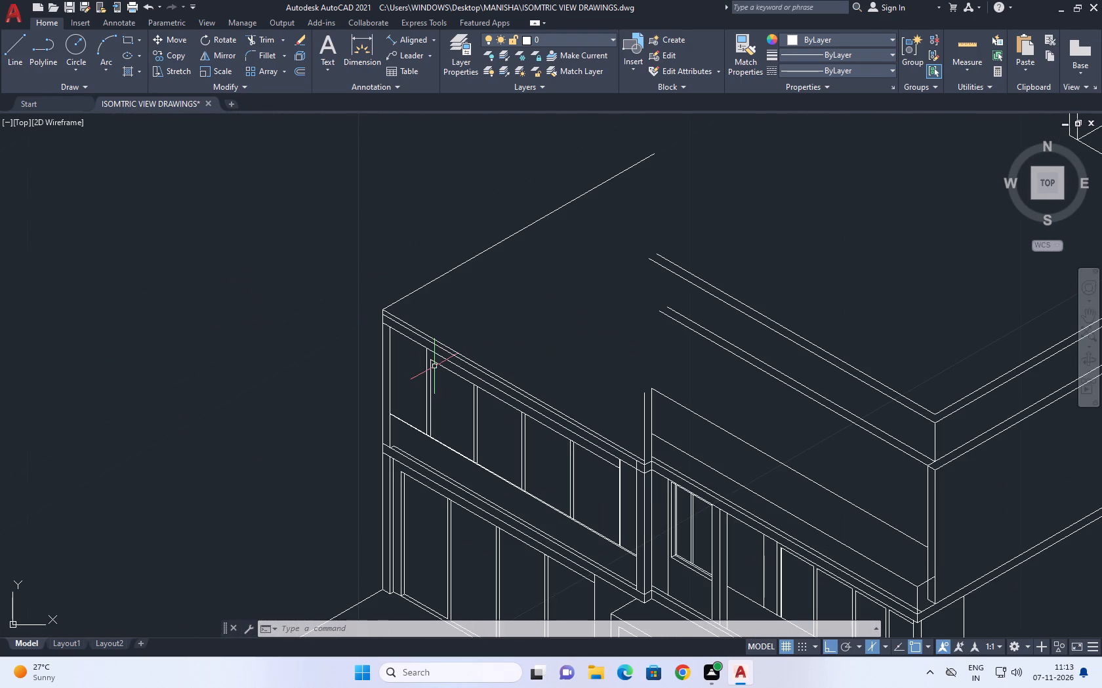
# Move the receding side roof line from the top roof edge's corner down to the middle roof edge's corner.
pyautogui.scroll(3, 396, 318)
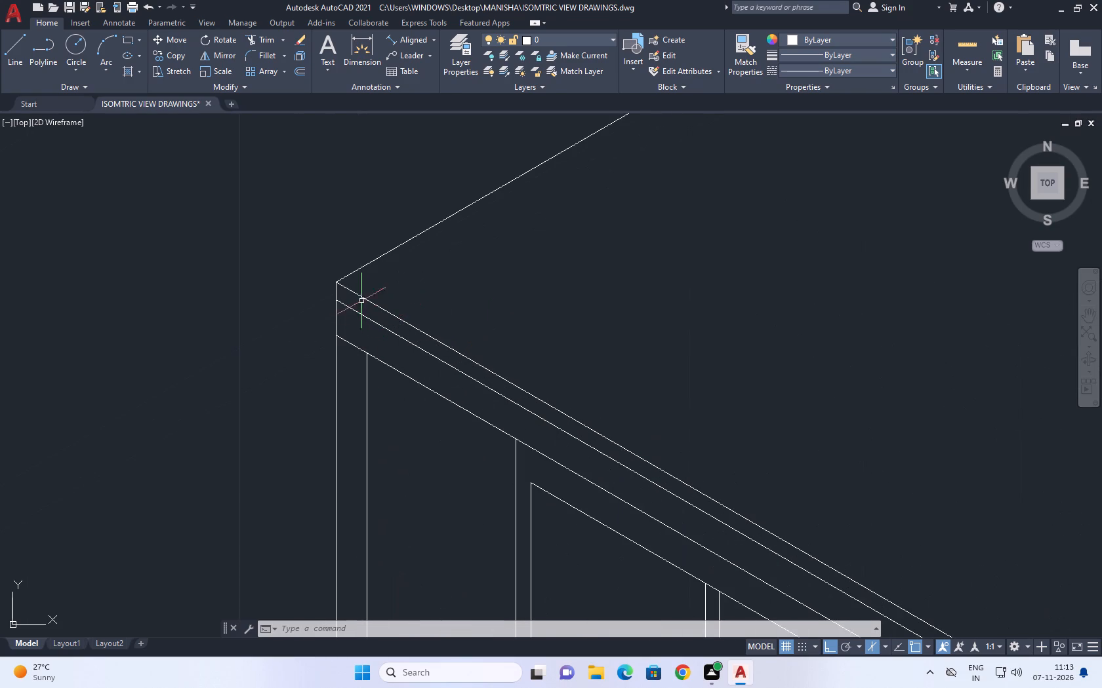
pyautogui.moveTo(354, 295); pyautogui.dragTo(352, 320, button='middle')
pyautogui.scroll(2, 331, 315)
pyautogui.moveTo(364, 289); pyautogui.dragTo(358, 278)
pyautogui.click(338, 252)
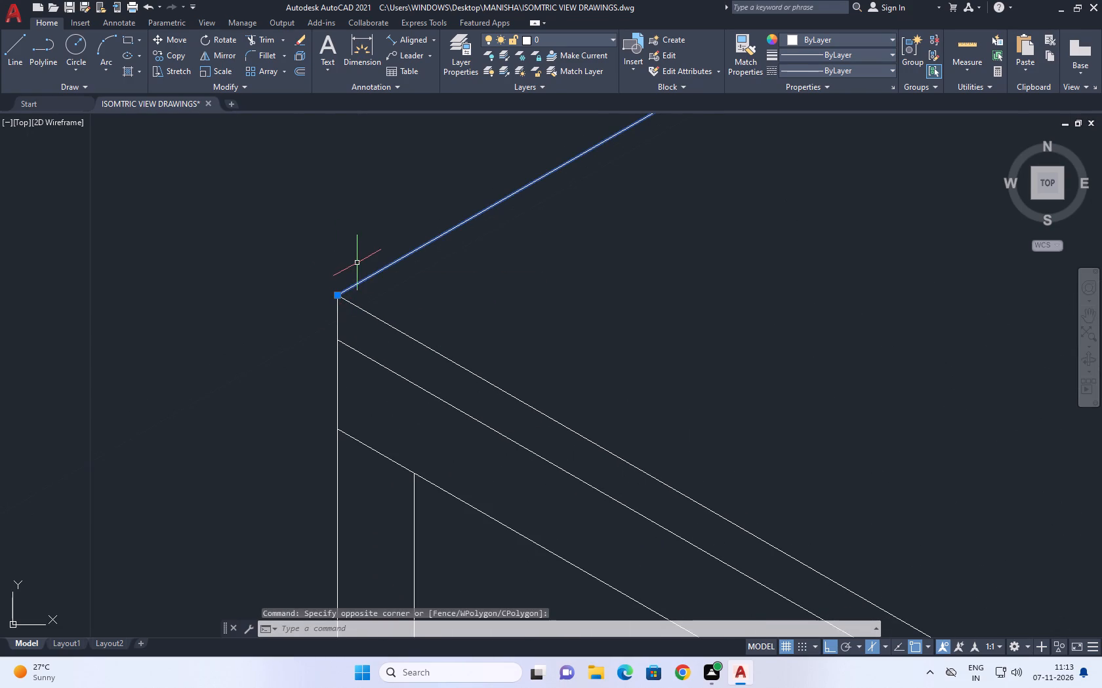
pyautogui.press('m')
pyautogui.press('space')
pyautogui.click(341, 294)
pyautogui.click(340, 341)
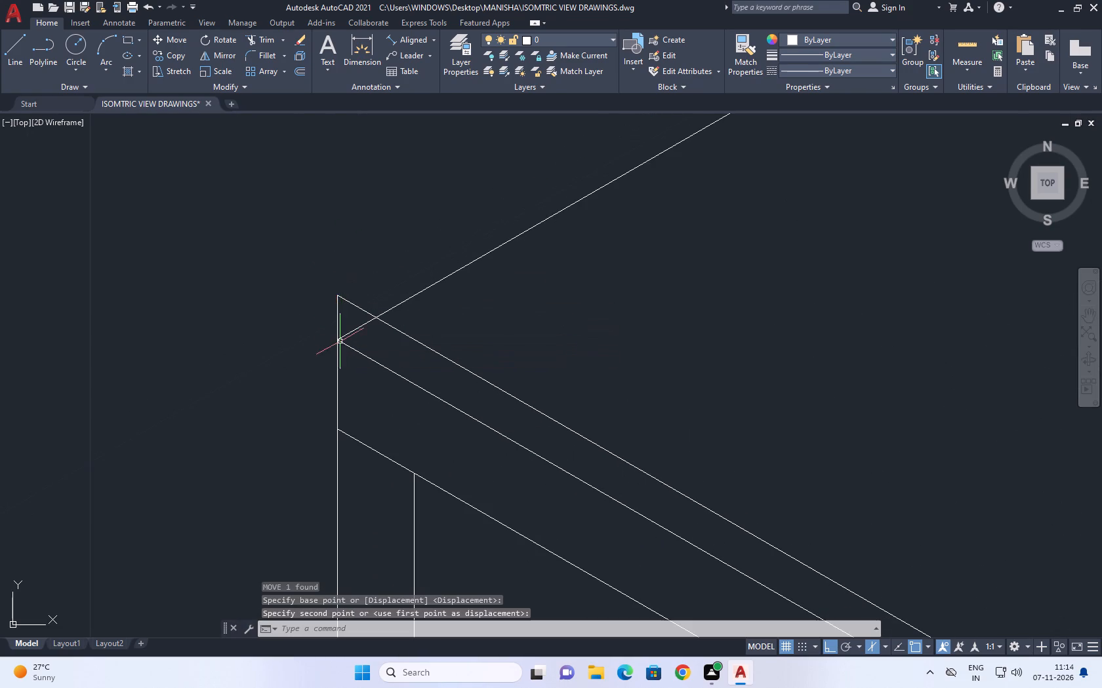
# Trim the ends of the top roof edge and the corner vertical that project past the receding side roof line.
pyautogui.press('t')
pyautogui.press('r')
pyautogui.press('space')
pyautogui.click(380, 292)
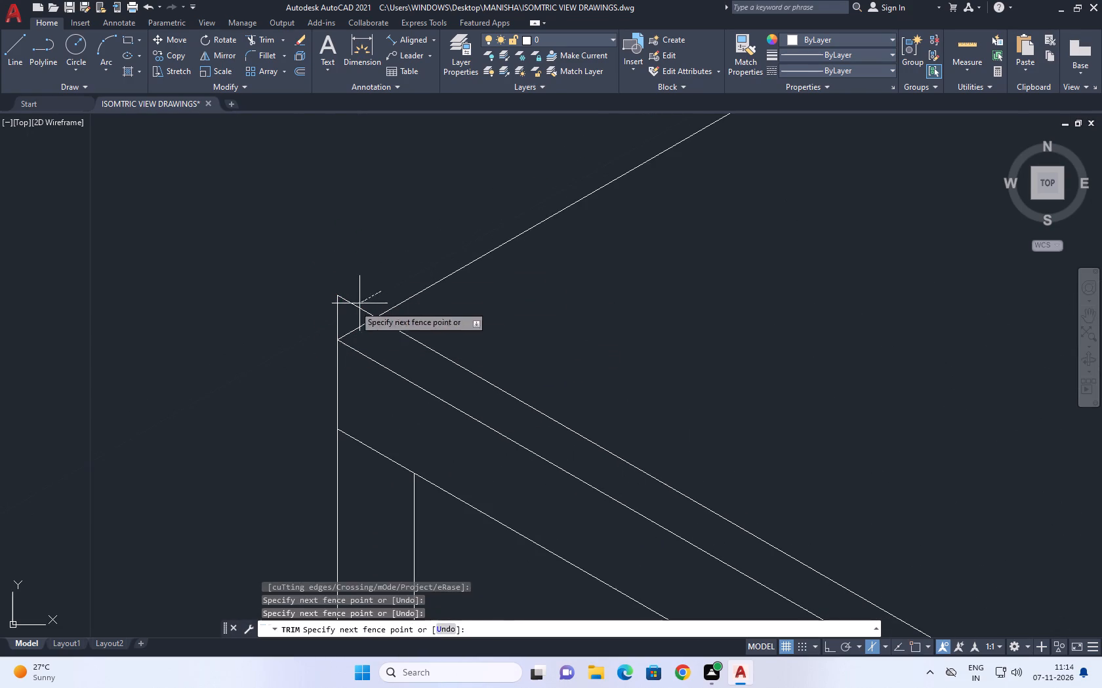
pyautogui.click(300, 319)
pyautogui.scroll(-4, 396, 282)
pyautogui.press('space')
# Draw a parapet line from the left wing's inner roof corner, 1 unit up and along the roof edge direction past the junction verticals.
pyautogui.moveTo(537, 292); pyautogui.dragTo(528, 318, button='middle')
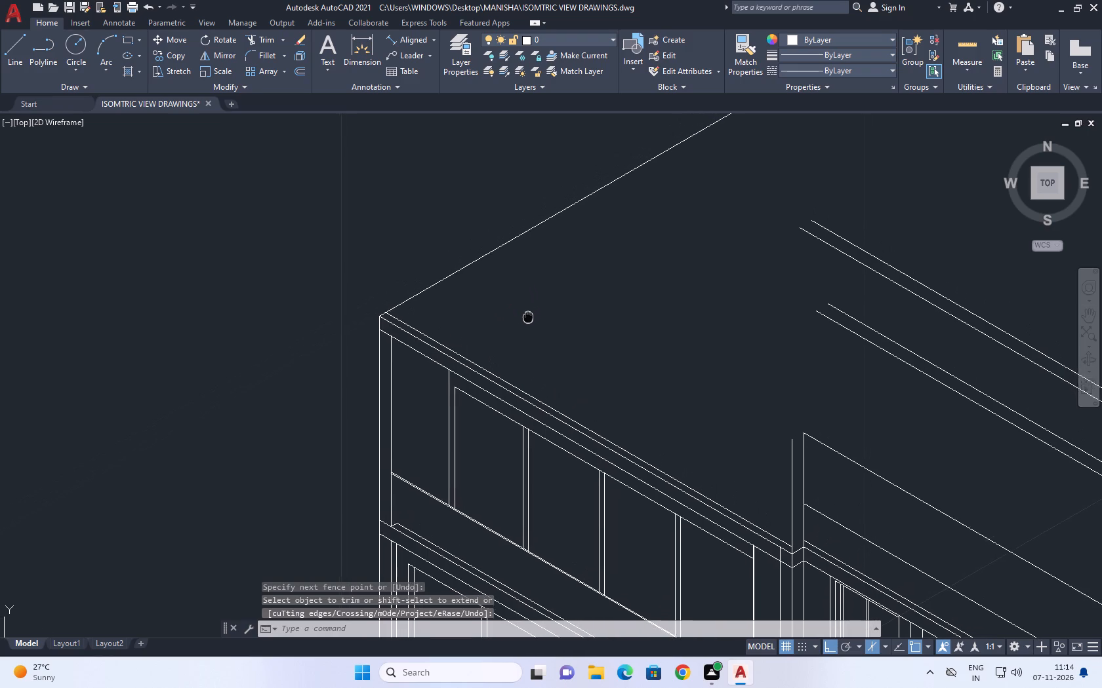
pyautogui.moveTo(528, 318); pyautogui.dragTo(527, 320, button='middle')
pyautogui.write('L')
pyautogui.press('space')
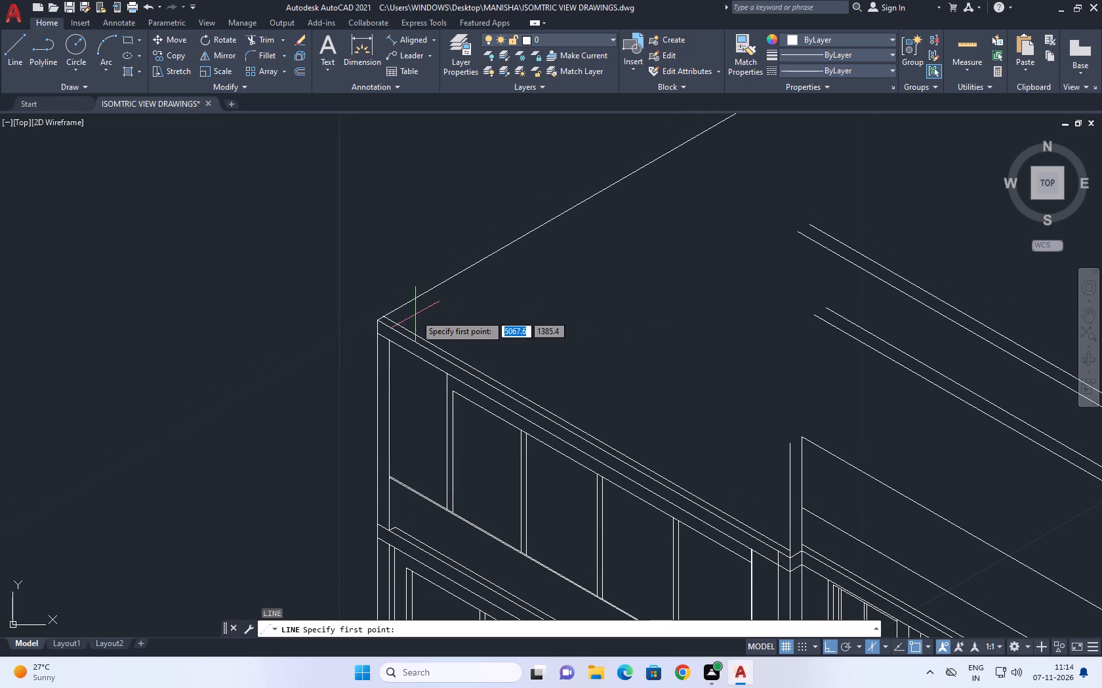
pyautogui.click(386, 315)
pyautogui.moveTo(368, 194); pyautogui.dragTo(375, 277, button='middle')
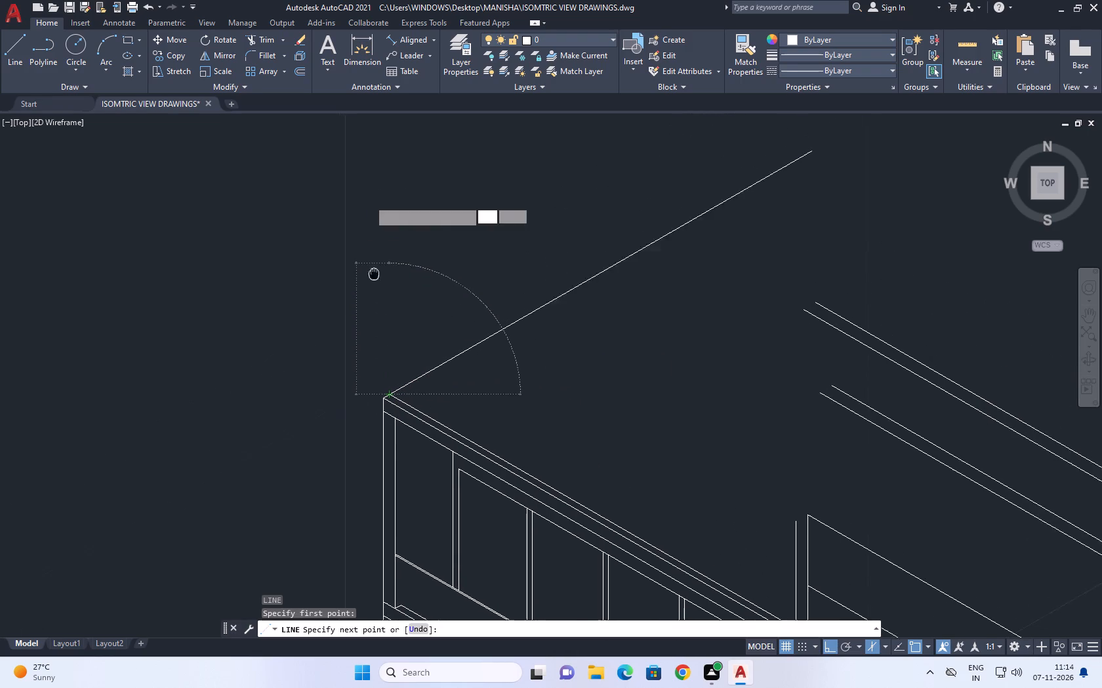
pyautogui.moveTo(375, 277); pyautogui.dragTo(377, 280, button='middle')
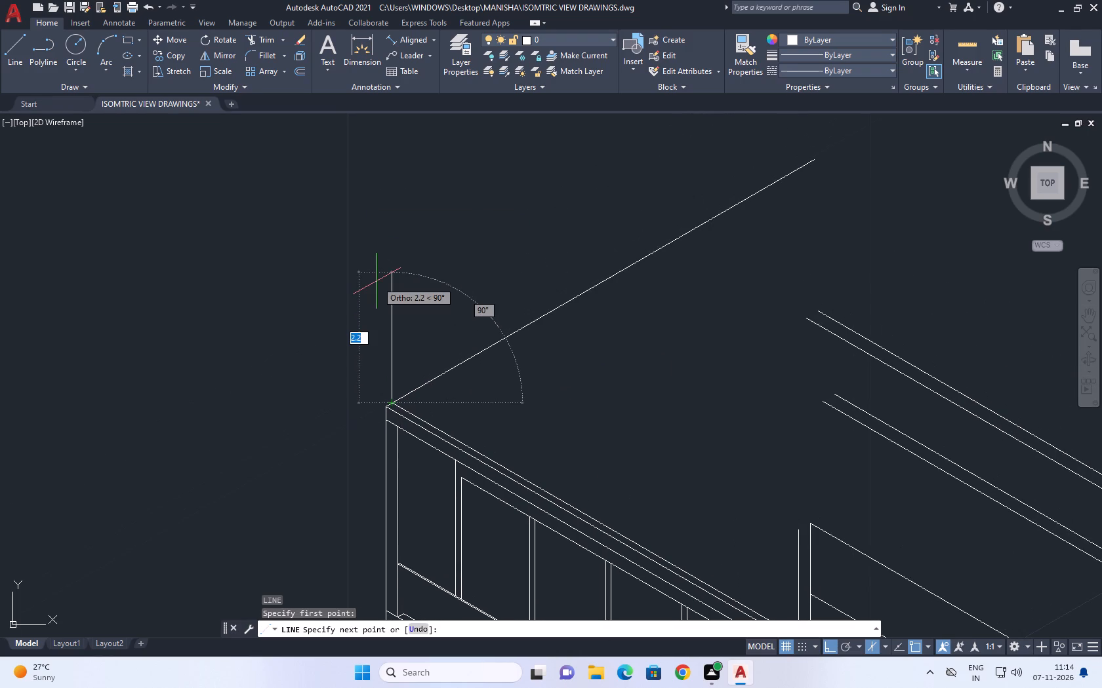
pyautogui.press('1')
pyautogui.press('Return')
pyautogui.moveTo(577, 420); pyautogui.dragTo(439, 250, button='middle')
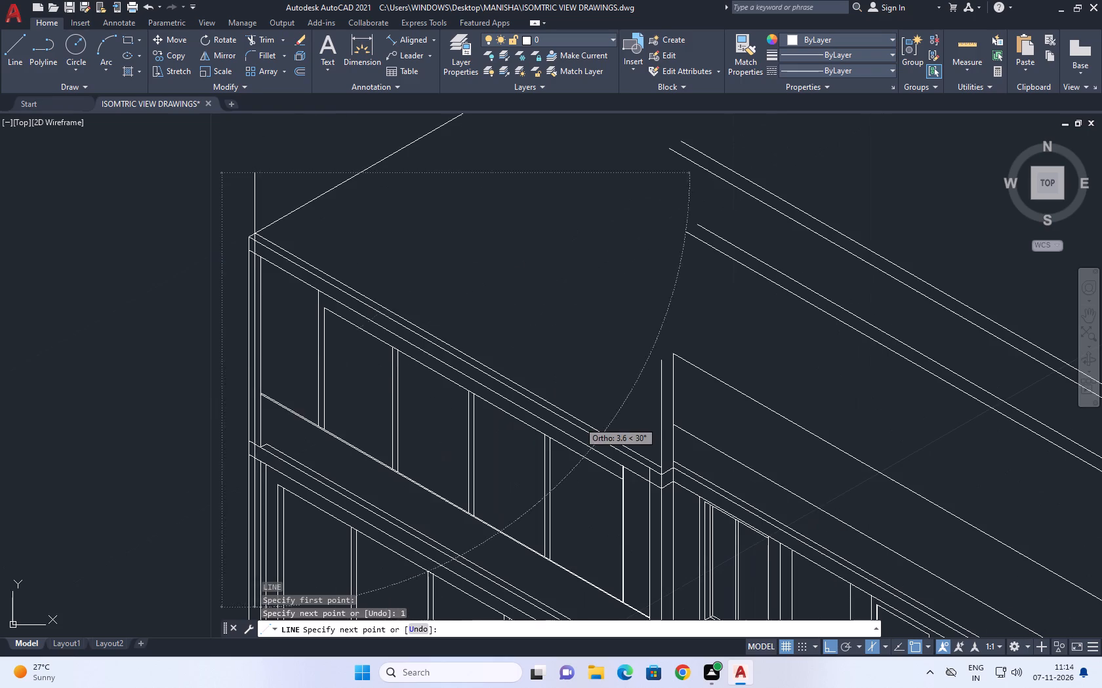
pyautogui.press('F5')
pyautogui.scroll(1, 642, 391)
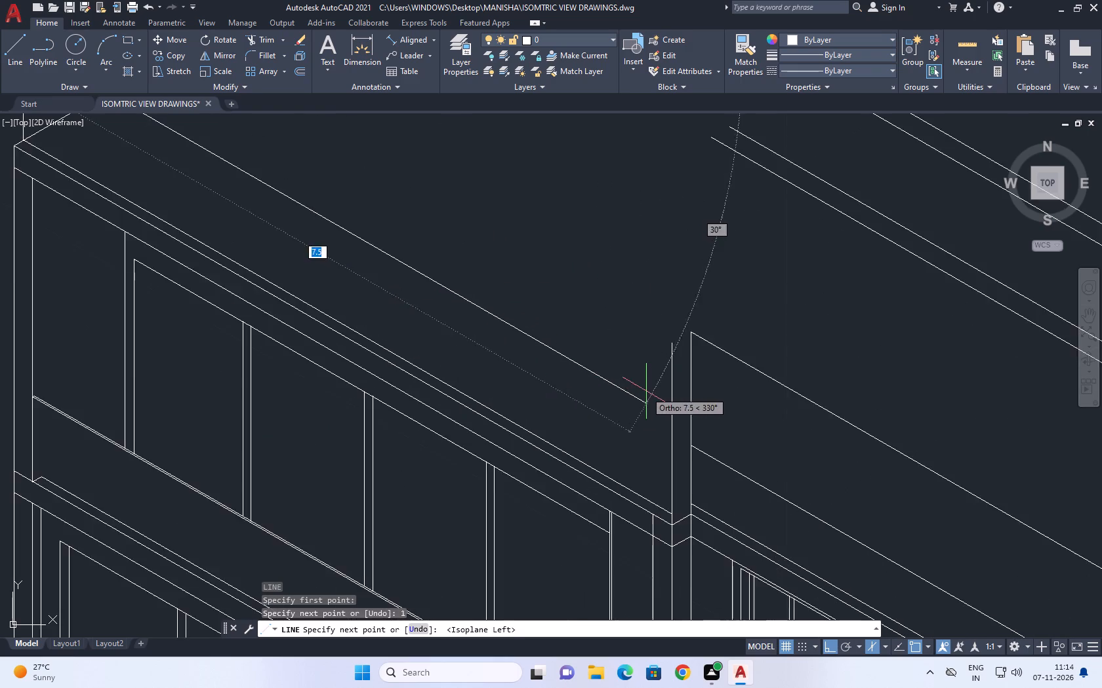
pyautogui.scroll(1, 646, 391)
pyautogui.click(749, 443)
pyautogui.press('space')
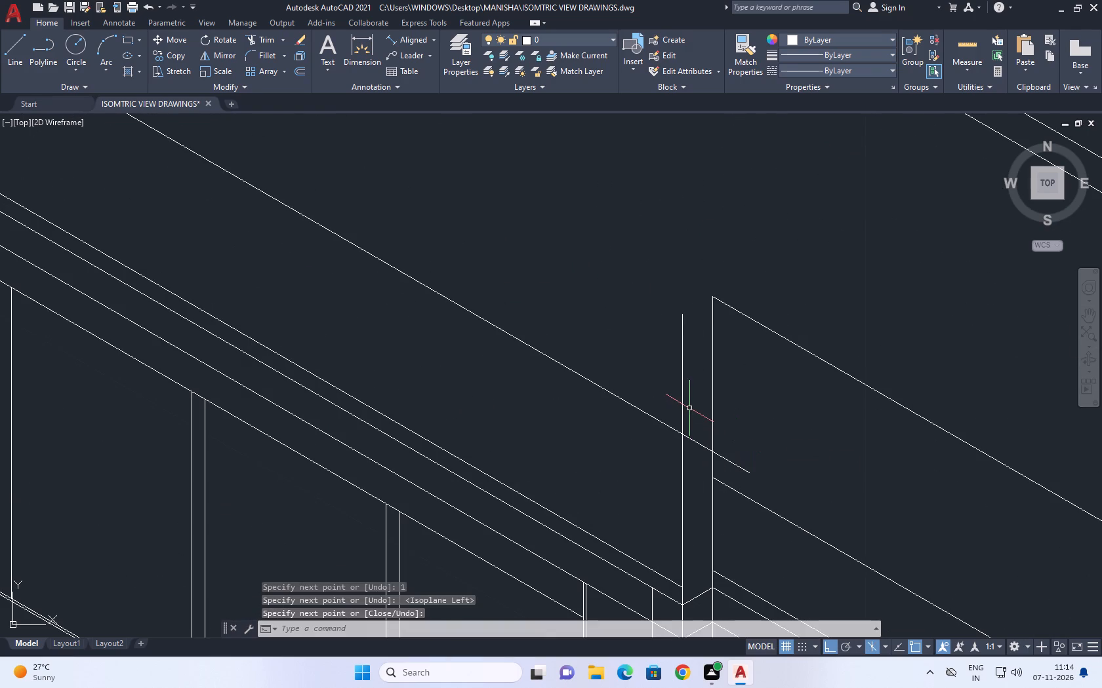
# Trim the new parapet line between the two junction verticals and delete the leftover piece beyond them.
pyautogui.write('TR')
pyautogui.press('space')
pyautogui.click(691, 436)
pyautogui.click(694, 453)
pyautogui.press('space')
pyautogui.click(747, 466)
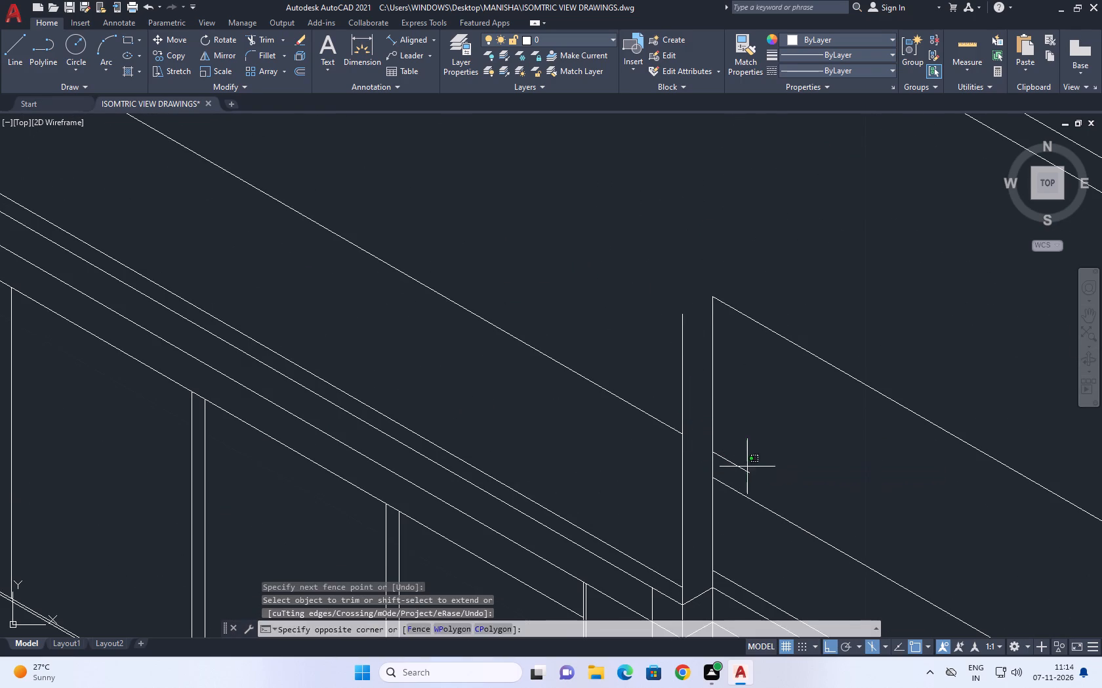
pyautogui.click(735, 473)
pyautogui.press('Delete')
# Draw a short receding line from the parapet line's end at the junction, crossing the adjacent vertical.
pyautogui.scroll(-2, 788, 468)
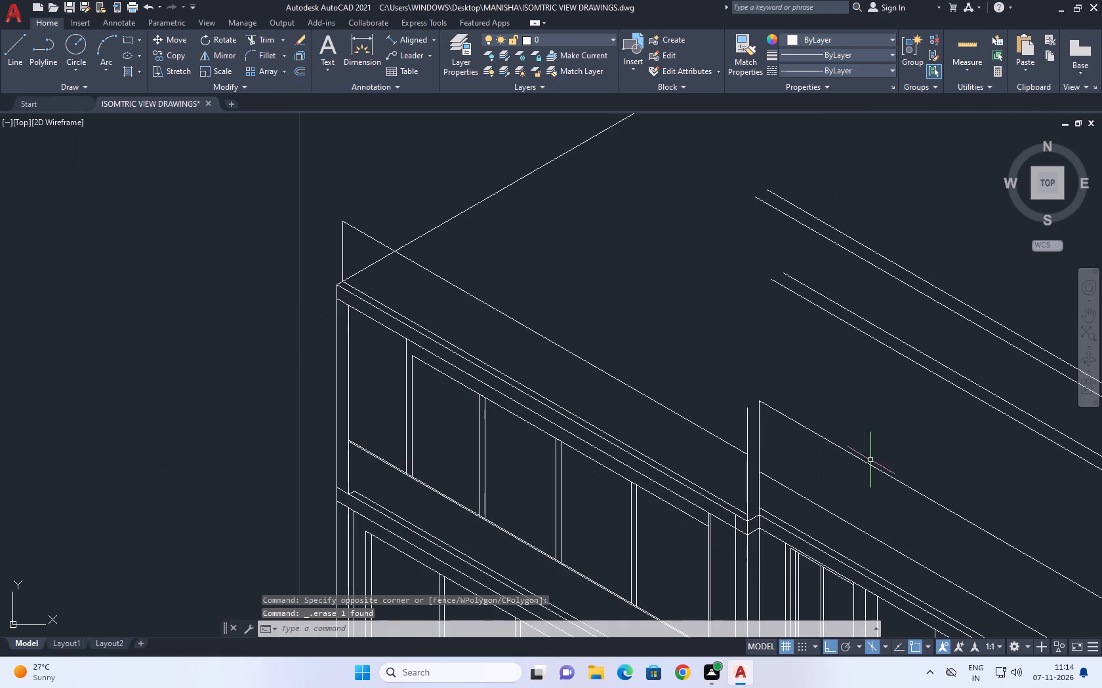
pyautogui.moveTo(885, 467); pyautogui.dragTo(888, 475, button='middle')
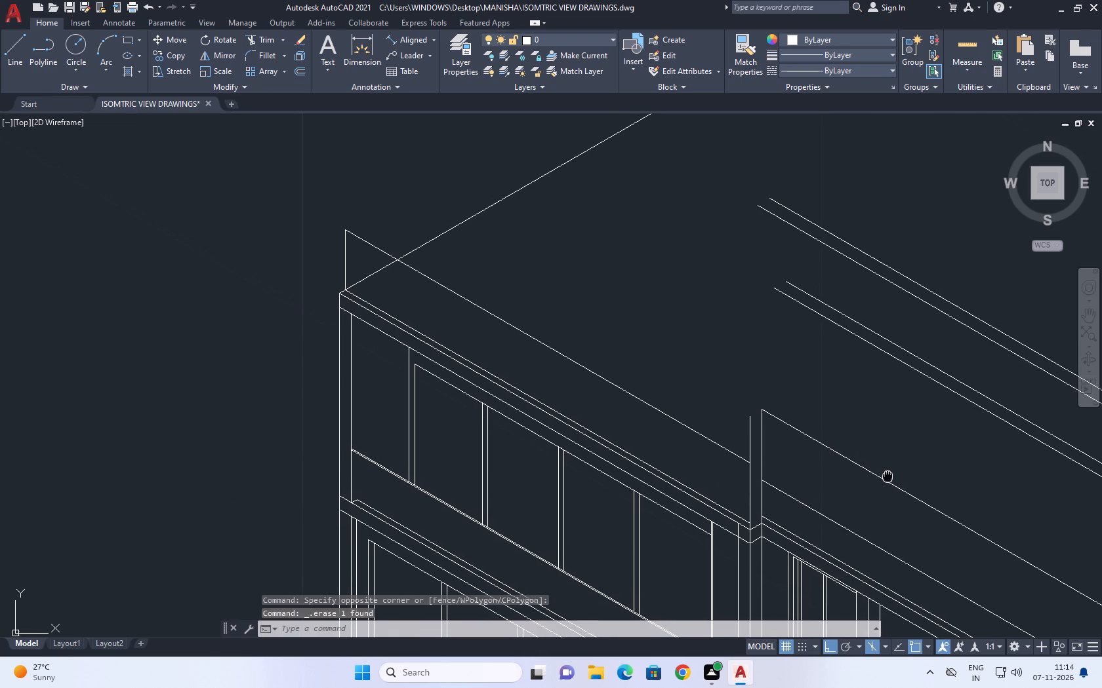
pyautogui.moveTo(888, 475); pyautogui.dragTo(888, 476, button='middle')
pyautogui.moveTo(796, 463); pyautogui.dragTo(777, 480, button='middle')
pyautogui.write('L')
pyautogui.press('space')
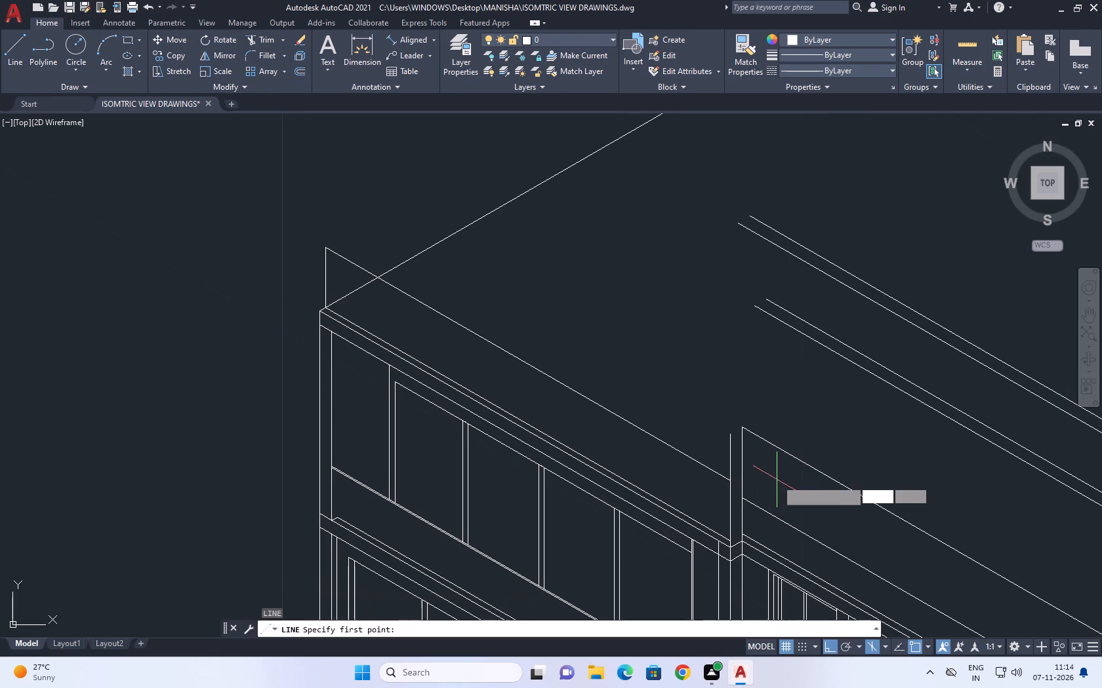
pyautogui.moveTo(783, 486); pyautogui.dragTo(754, 472, button='middle')
pyautogui.scroll(2, 699, 468)
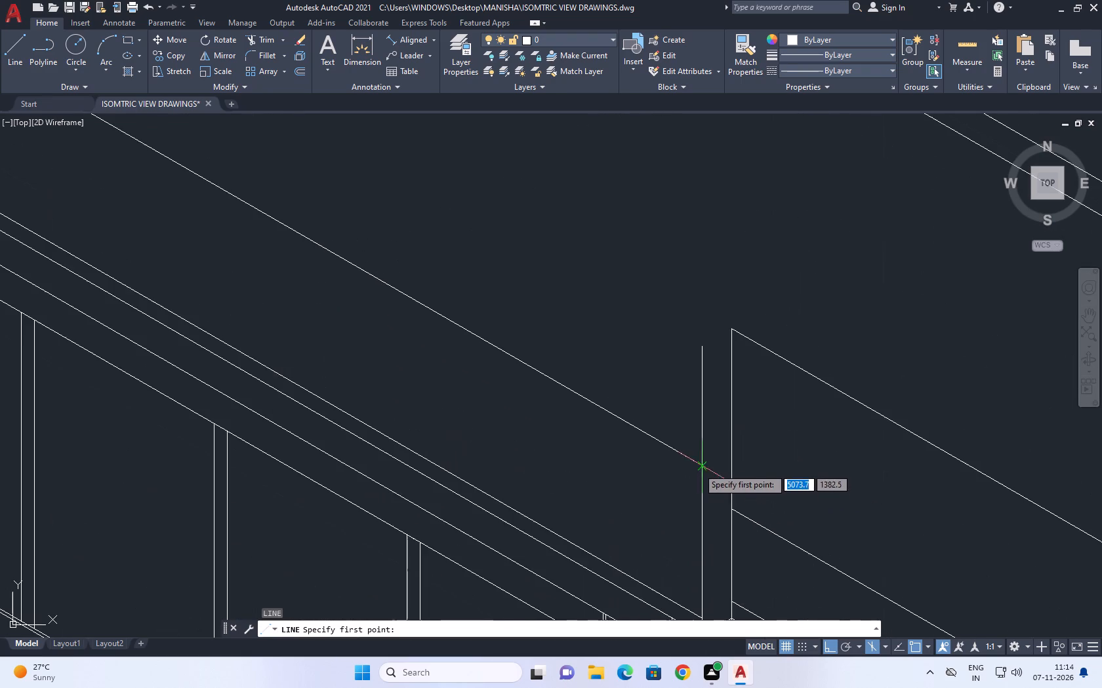
pyautogui.click(703, 466)
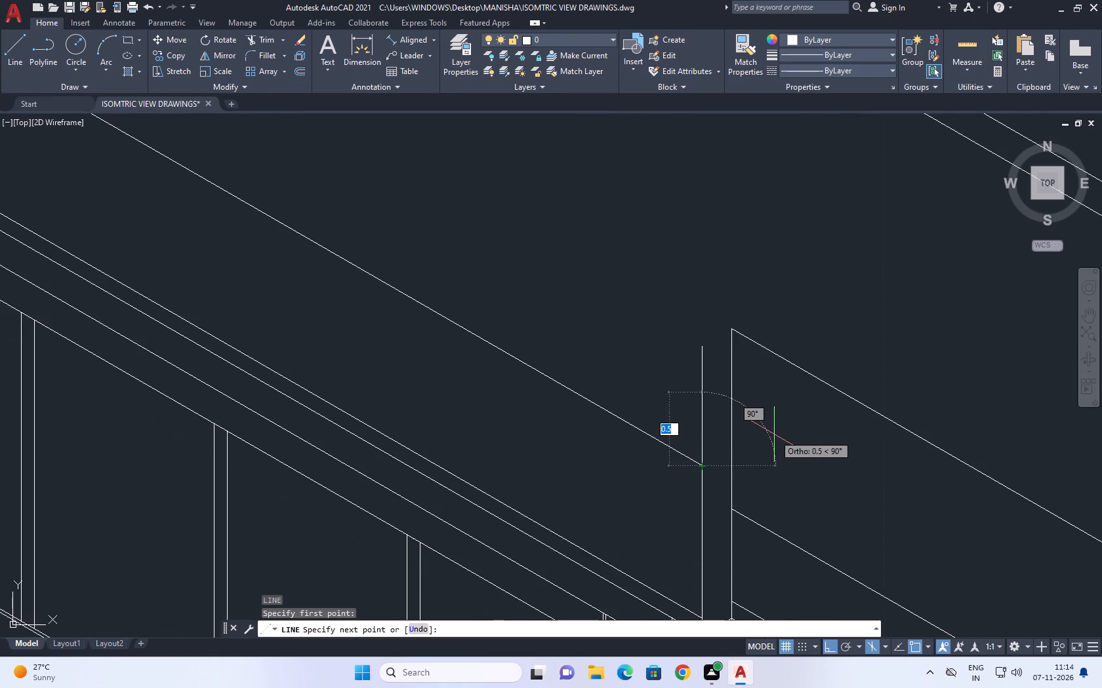
pyautogui.press('F5')
pyautogui.click(779, 434)
pyautogui.press('space')
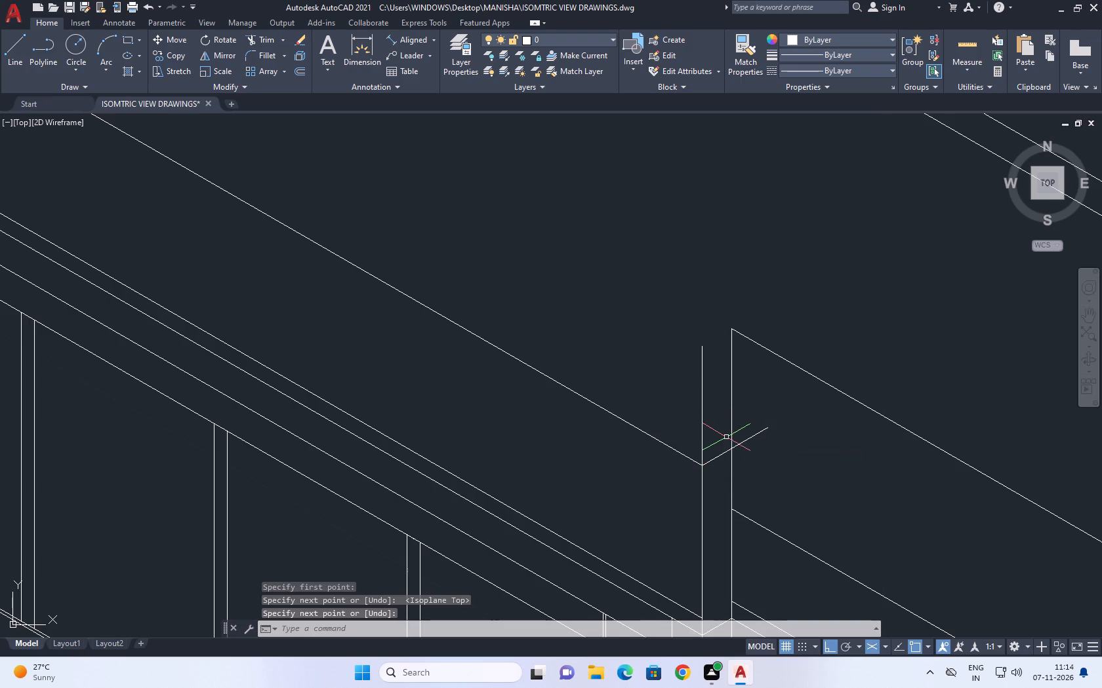
# Trim the short receding line where it extends beyond the right-hand section's vertical.
pyautogui.write('TR')
pyautogui.press('space')
pyautogui.click(750, 437)
pyautogui.moveTo(730, 375); pyautogui.dragTo(722, 463, button='middle')
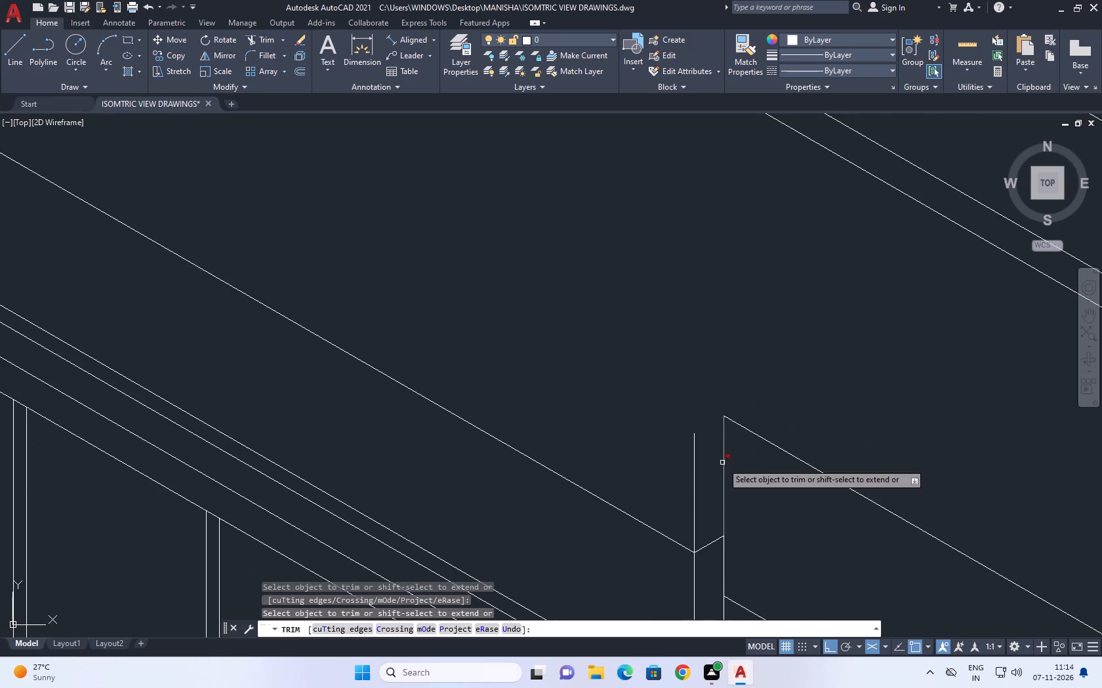
pyautogui.scroll(-3, 740, 457)
pyautogui.moveTo(815, 424); pyautogui.dragTo(721, 345, button='middle')
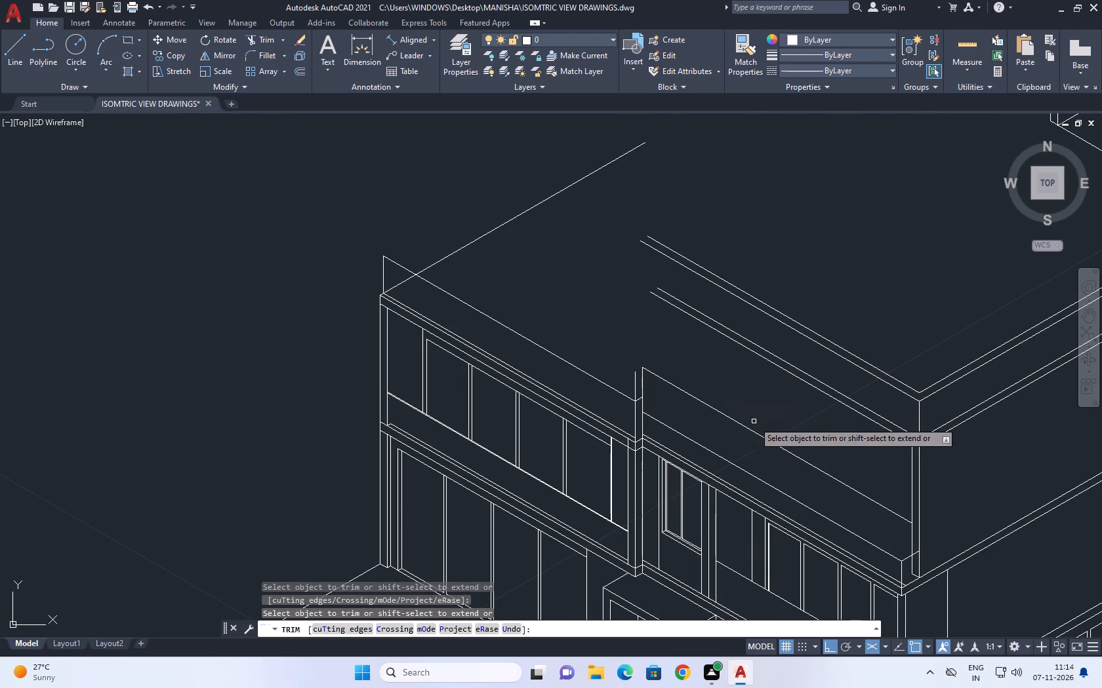
pyautogui.moveTo(756, 391); pyautogui.dragTo(756, 373, button='right')
pyautogui.click(785, 398)
# Examine the whole building and the left wing's new parapet up to its junction with the right-hand section.
pyautogui.scroll(-2, 738, 394)
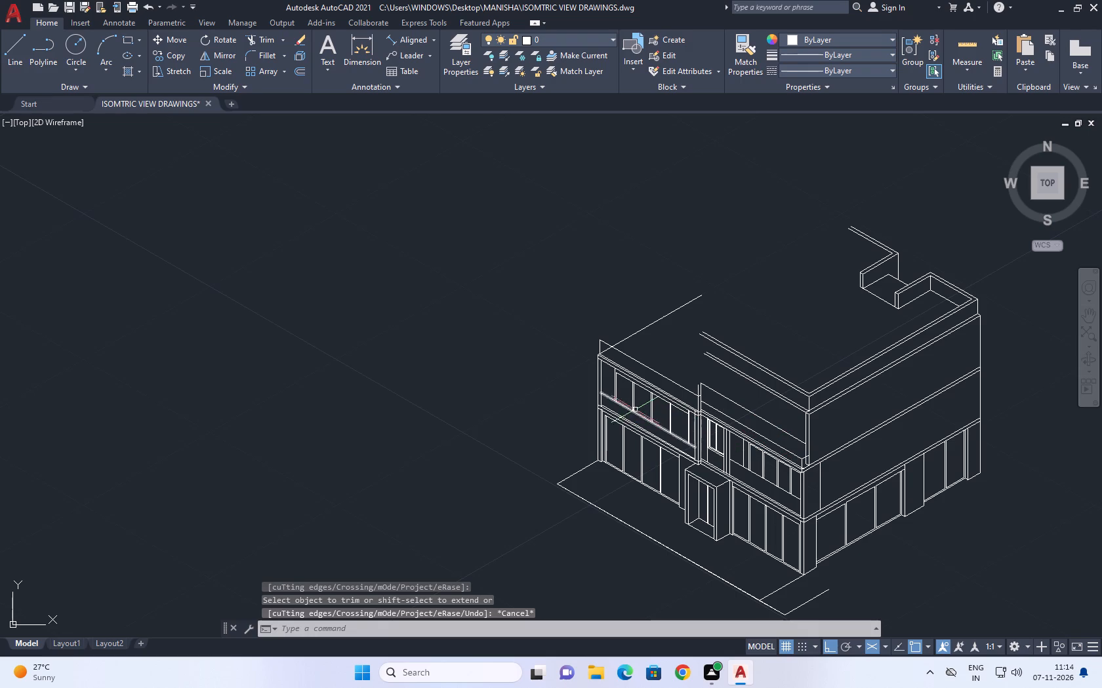
pyautogui.scroll(2, 666, 386)
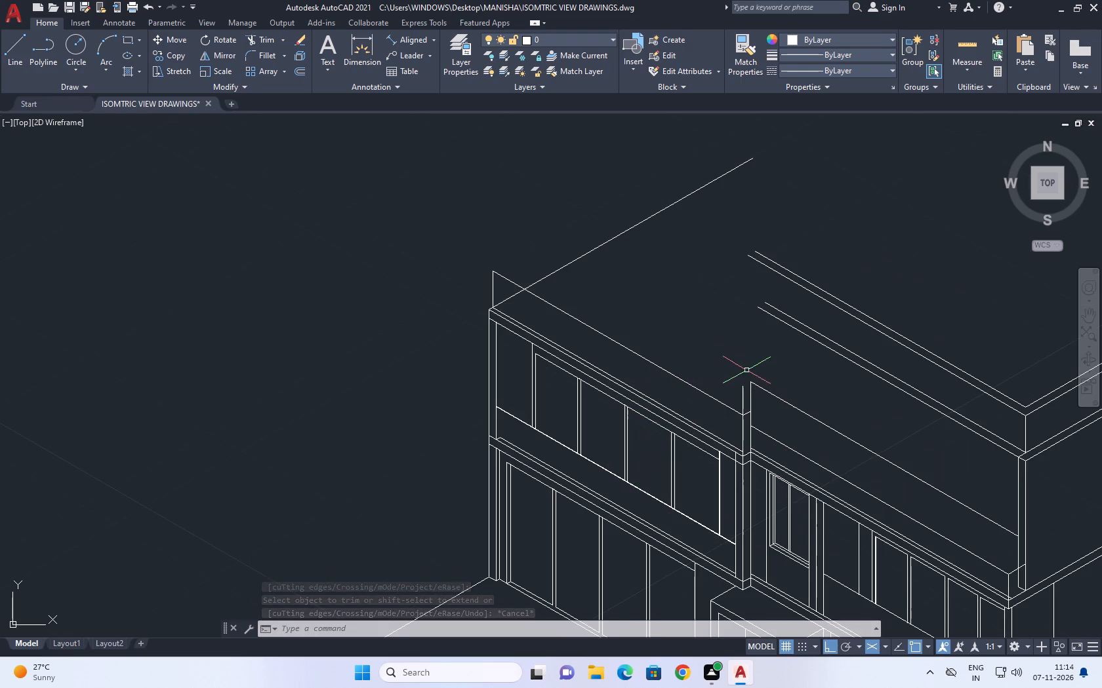
pyautogui.moveTo(745, 375); pyautogui.dragTo(619, 364, button='middle')
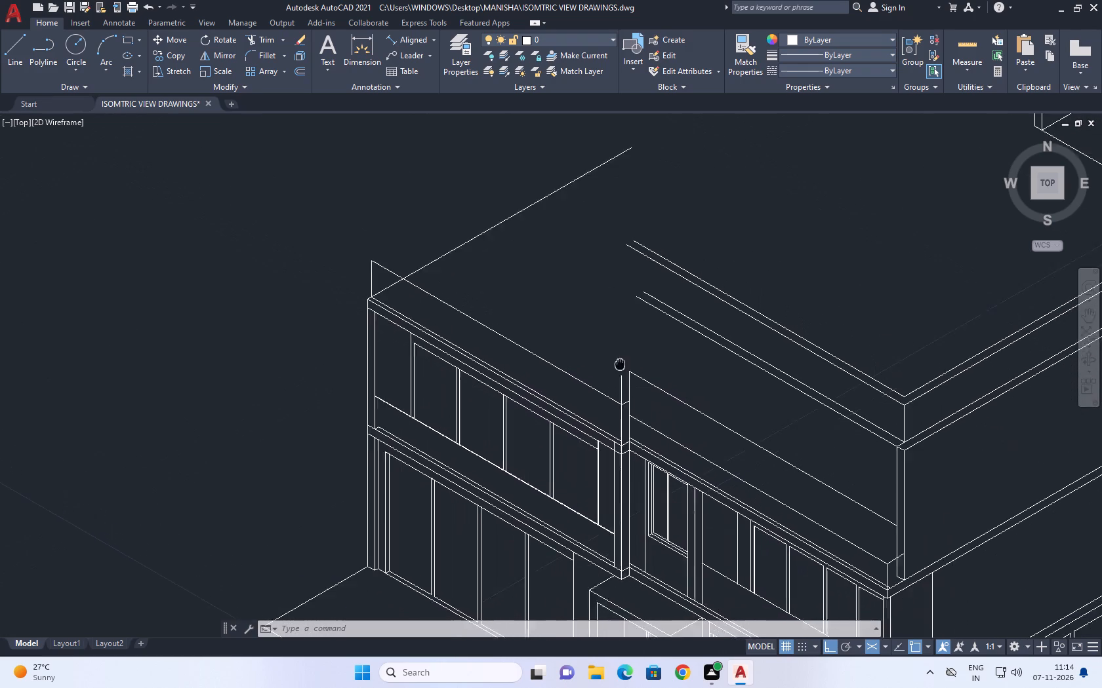
pyautogui.moveTo(619, 364); pyautogui.dragTo(586, 354, button='middle')
pyautogui.scroll(1, 586, 354)
pyautogui.scroll(-1, 638, 350)
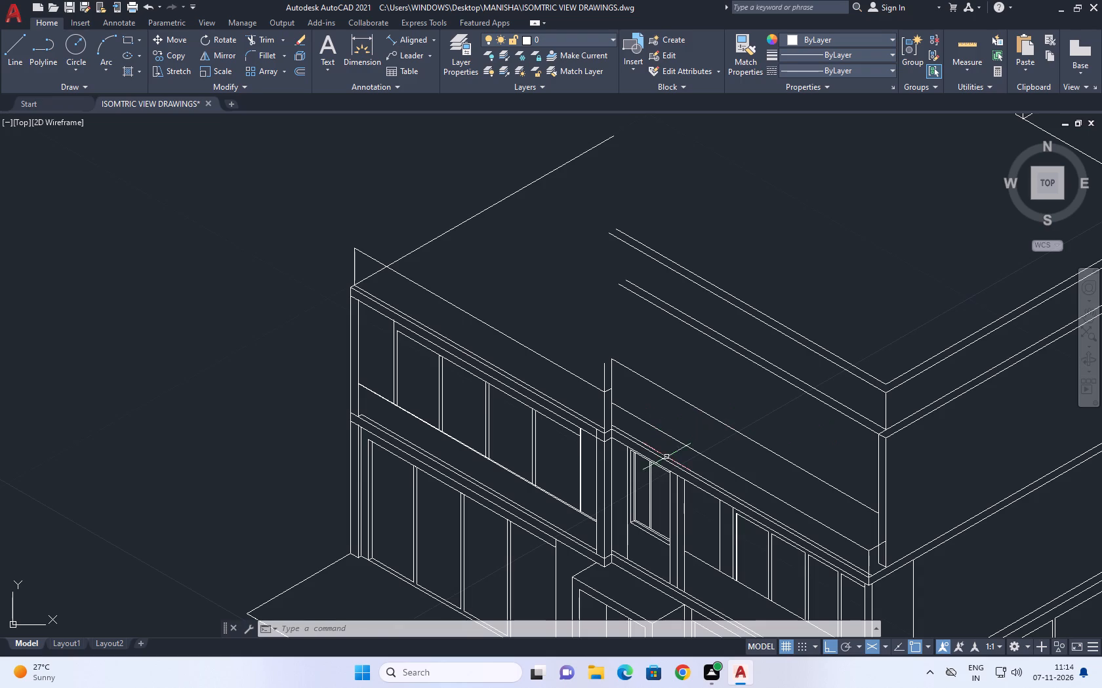
pyautogui.moveTo(653, 467); pyautogui.dragTo(541, 462, button='middle')
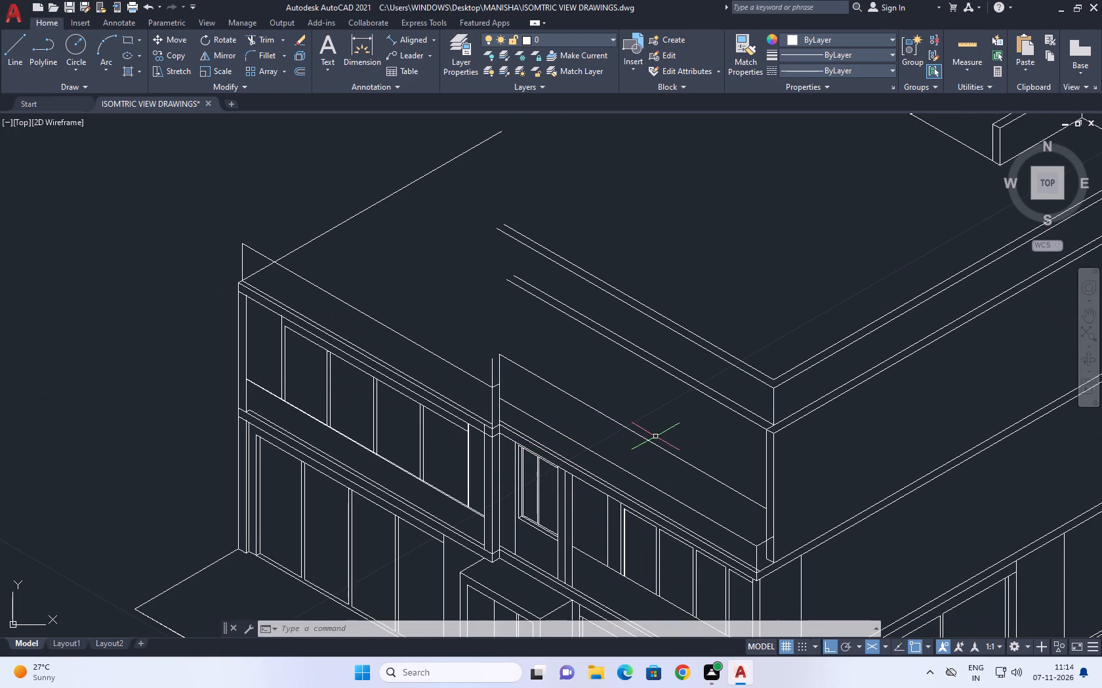
pyautogui.middleClick(656, 436)
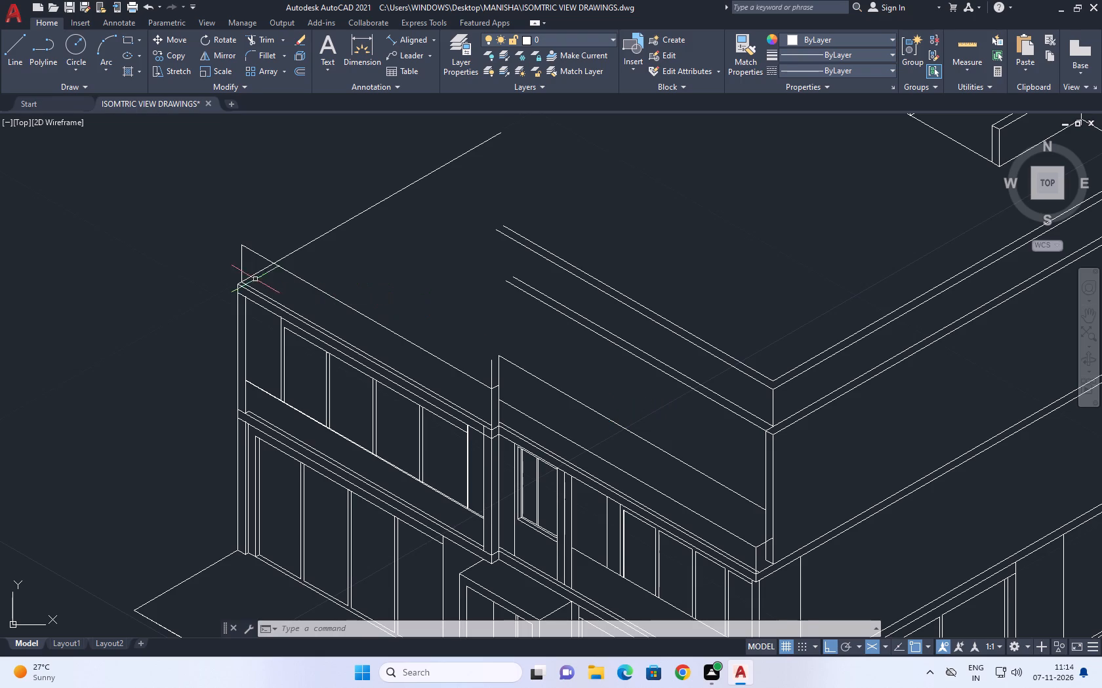
# Trim the part of the receding side roof line that shows through the left wing's parapet face.
pyautogui.click(270, 39)
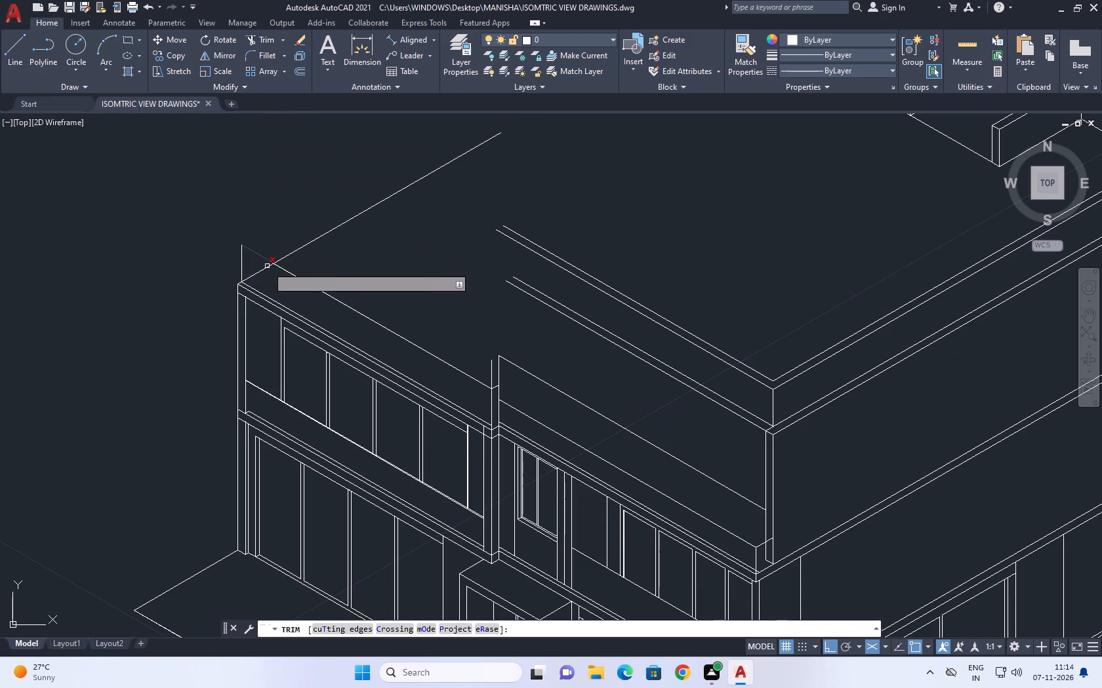
pyautogui.click(264, 271)
pyautogui.rightClick(365, 271)
pyautogui.click(403, 291)
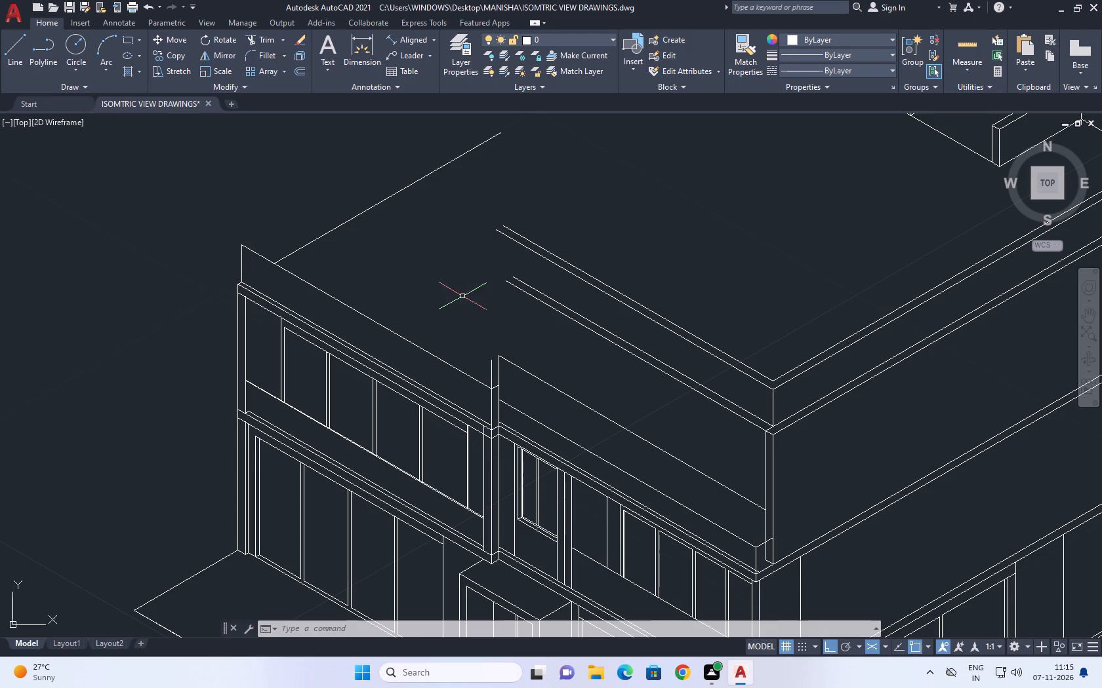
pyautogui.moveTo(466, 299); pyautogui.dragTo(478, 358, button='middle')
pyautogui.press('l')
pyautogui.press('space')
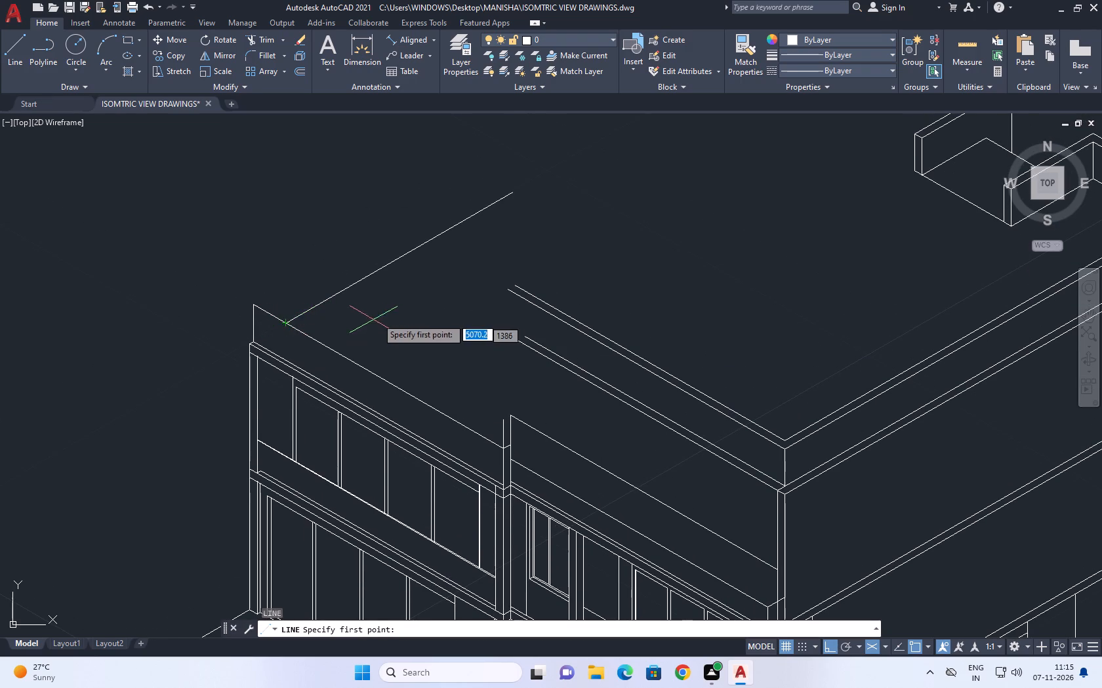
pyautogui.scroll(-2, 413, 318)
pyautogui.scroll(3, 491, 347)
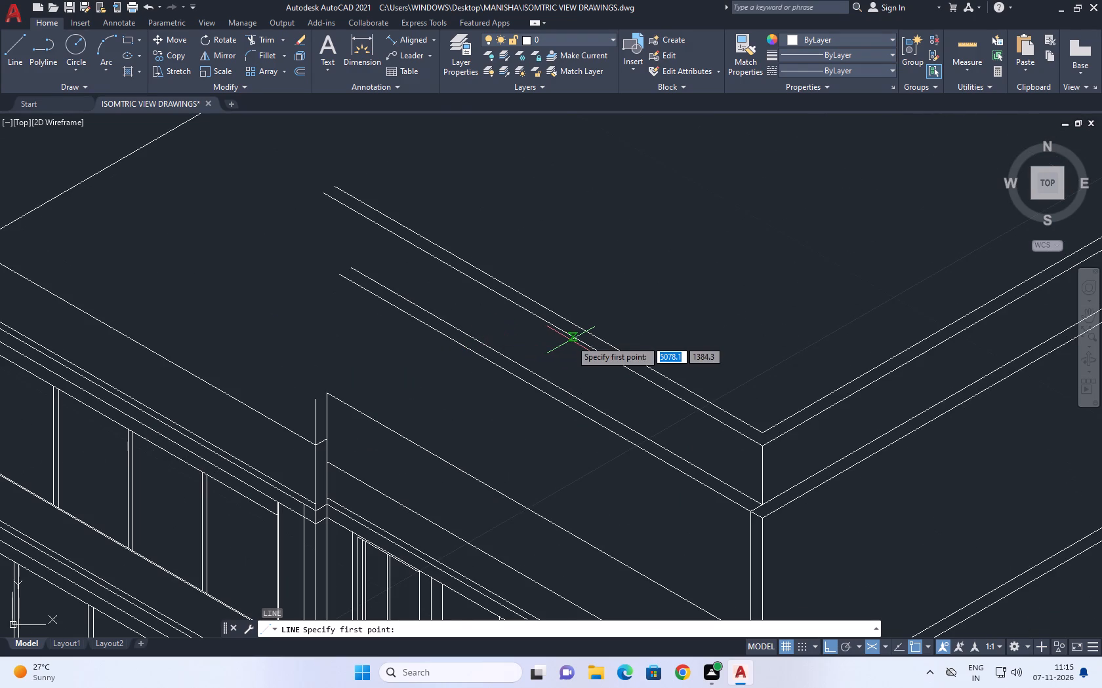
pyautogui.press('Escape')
# Examine the right-hand section's parapet lines from its front corner back to the junction with the left wing.
pyautogui.moveTo(818, 437); pyautogui.dragTo(779, 335, button='middle')
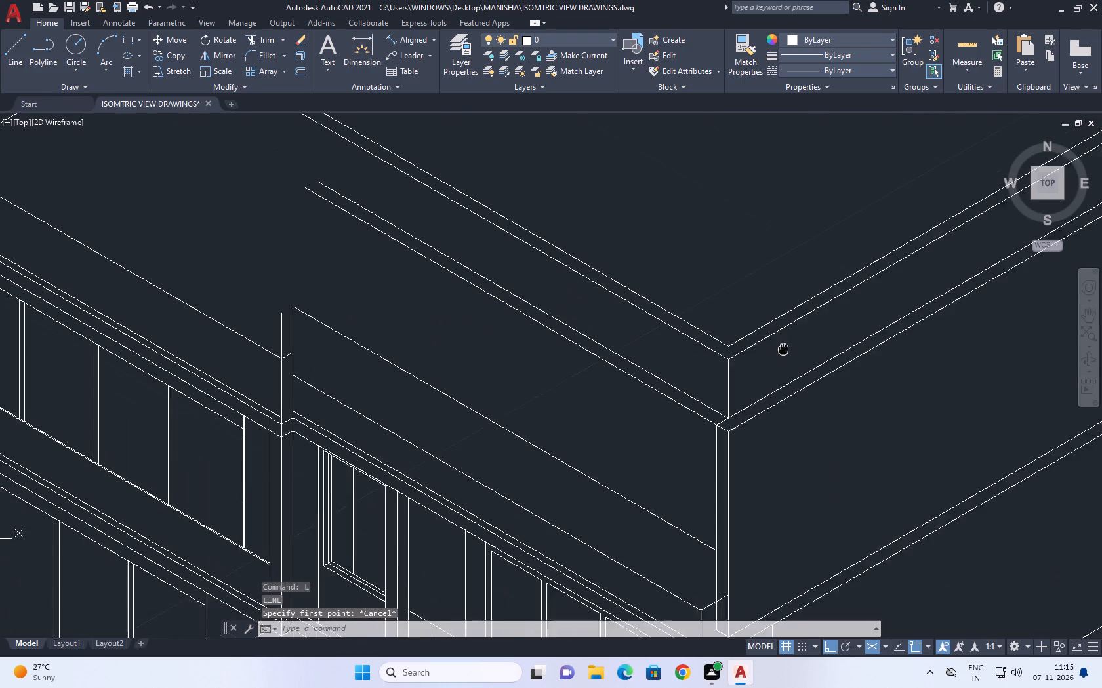
pyautogui.moveTo(779, 335); pyautogui.dragTo(766, 298, button='middle')
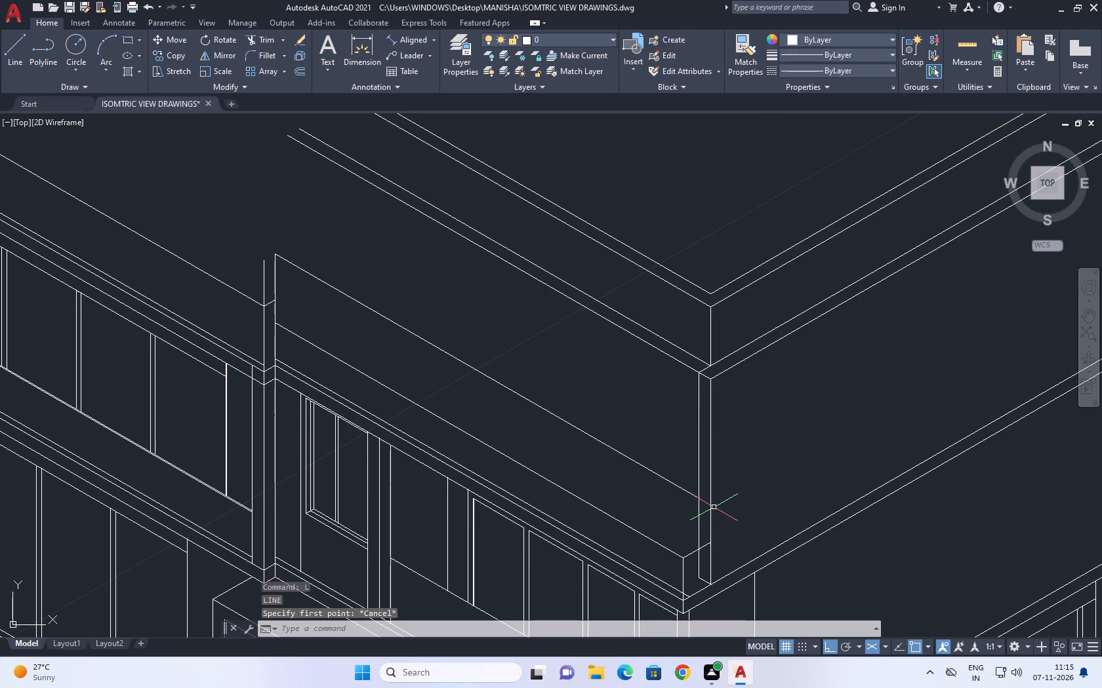
pyautogui.moveTo(782, 534); pyautogui.dragTo(744, 480, button='middle')
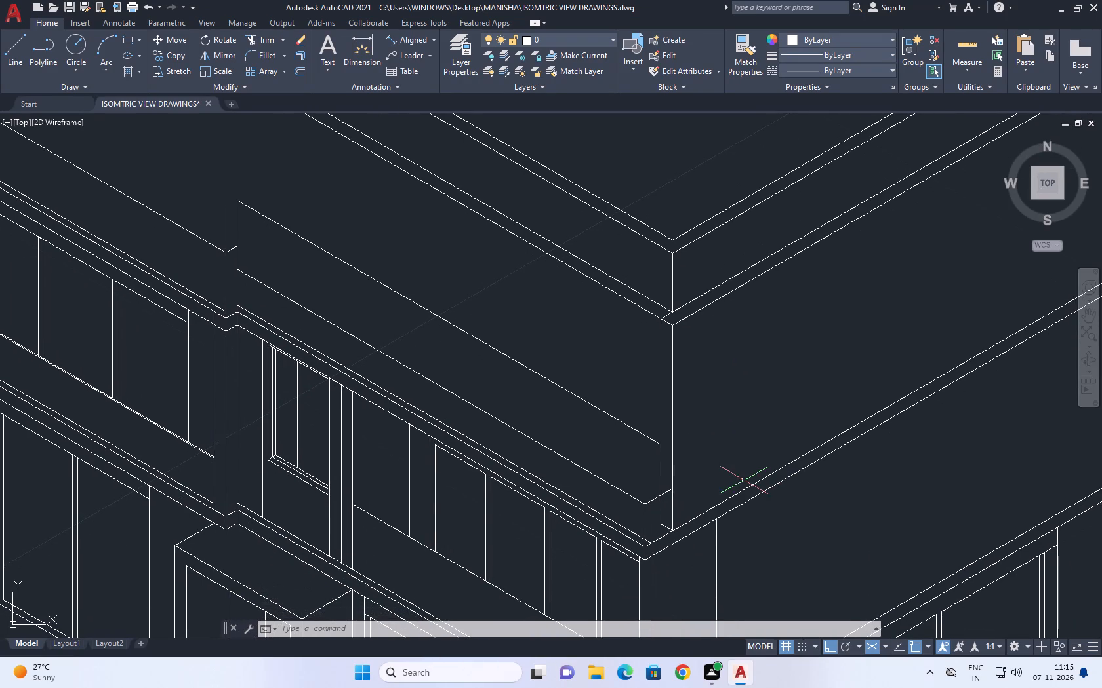
pyautogui.moveTo(520, 376); pyautogui.dragTo(725, 438, button='middle')
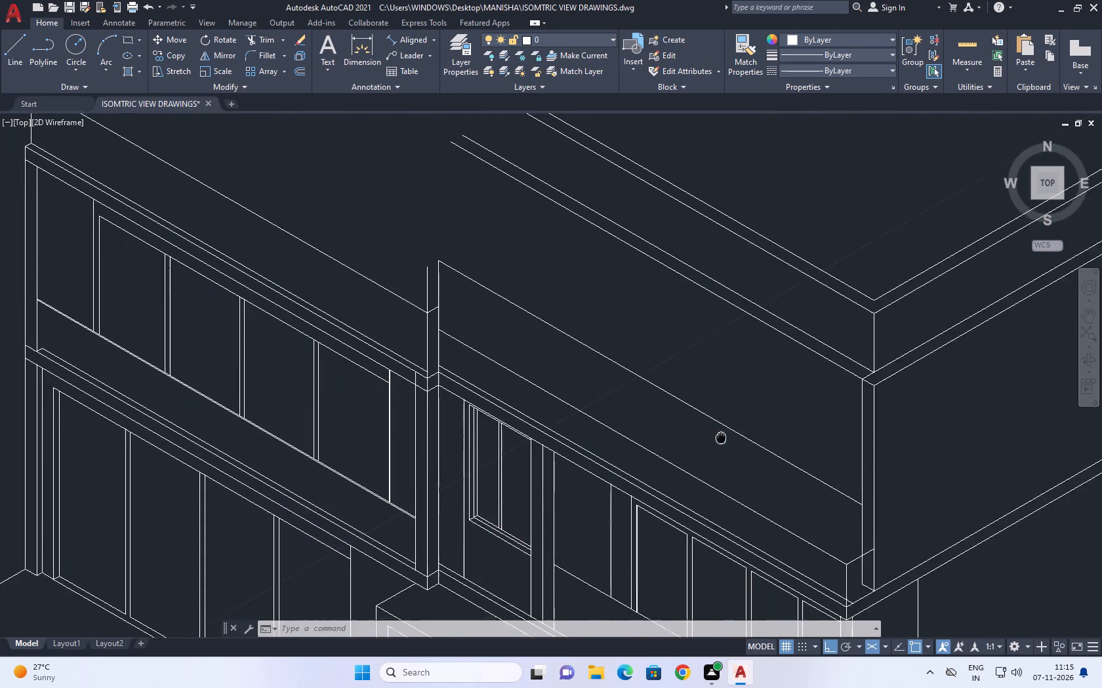
pyautogui.moveTo(725, 438); pyautogui.dragTo(791, 459, button='middle')
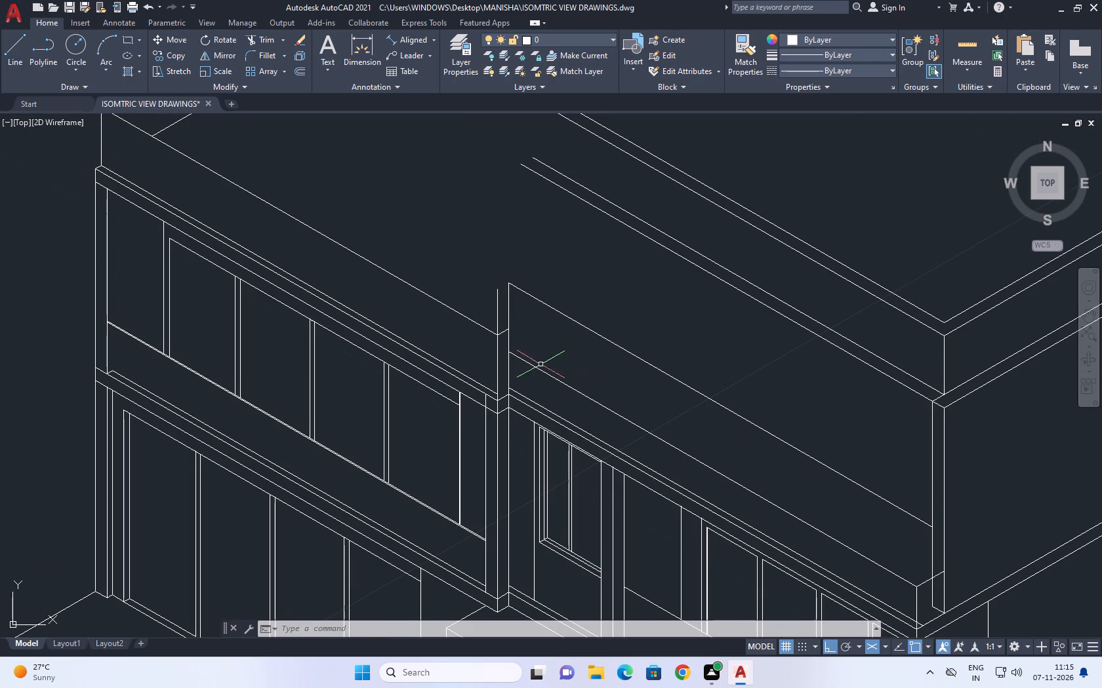
pyautogui.scroll(-1, 605, 341)
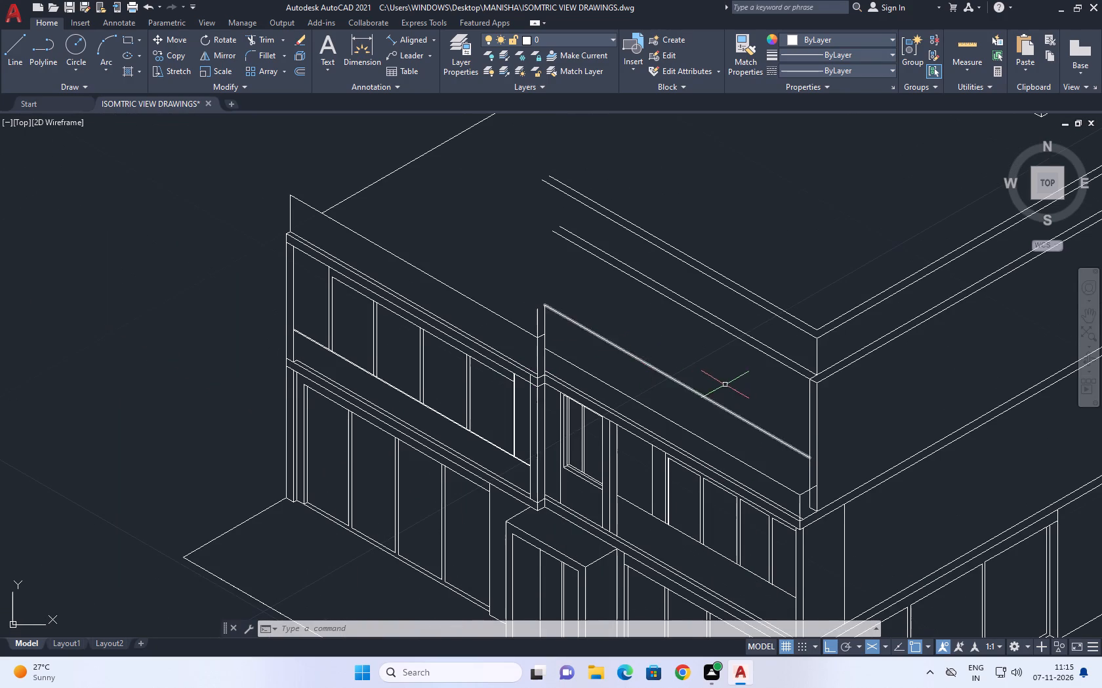
pyautogui.moveTo(723, 381); pyautogui.dragTo(655, 377, button='middle')
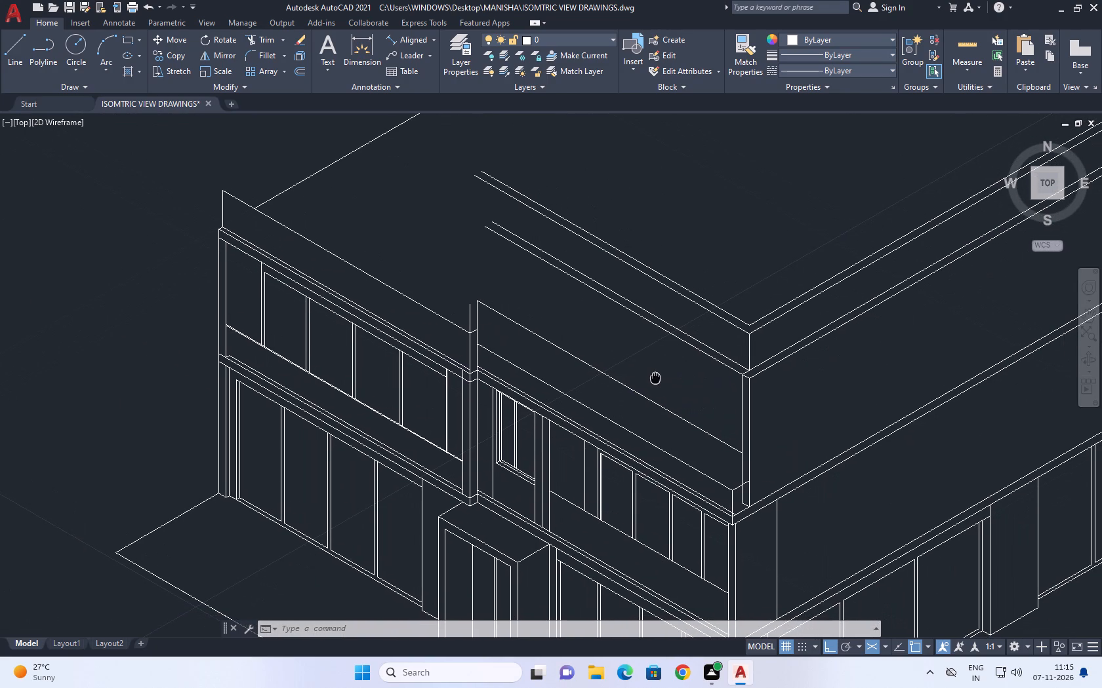
pyautogui.moveTo(655, 377); pyautogui.dragTo(654, 377, button='middle')
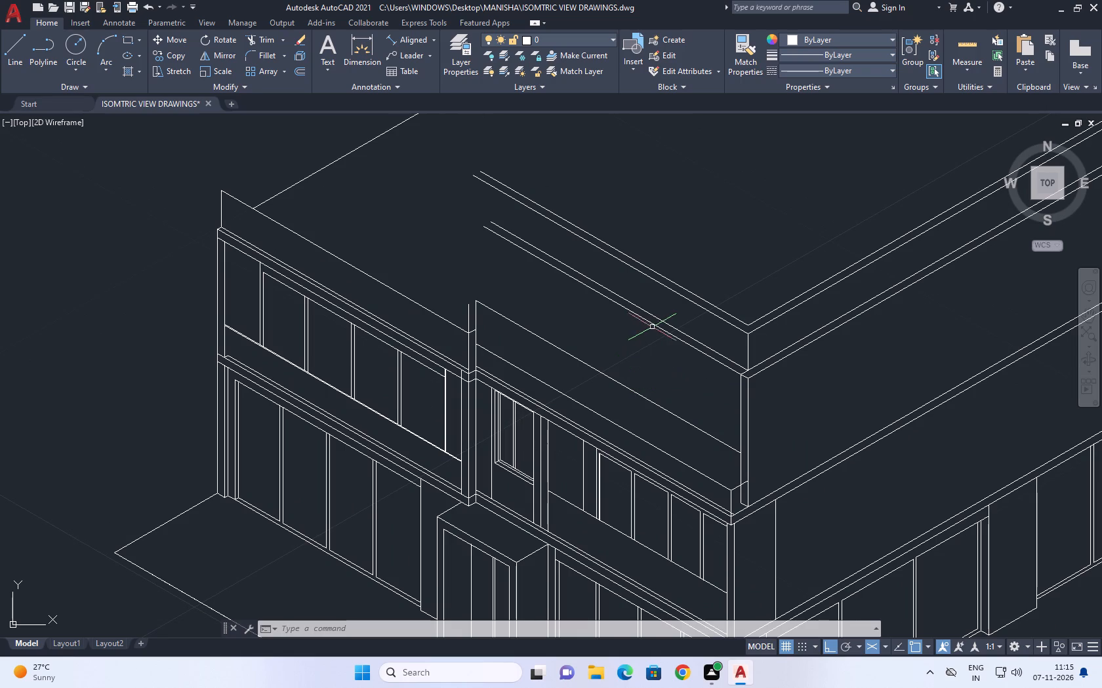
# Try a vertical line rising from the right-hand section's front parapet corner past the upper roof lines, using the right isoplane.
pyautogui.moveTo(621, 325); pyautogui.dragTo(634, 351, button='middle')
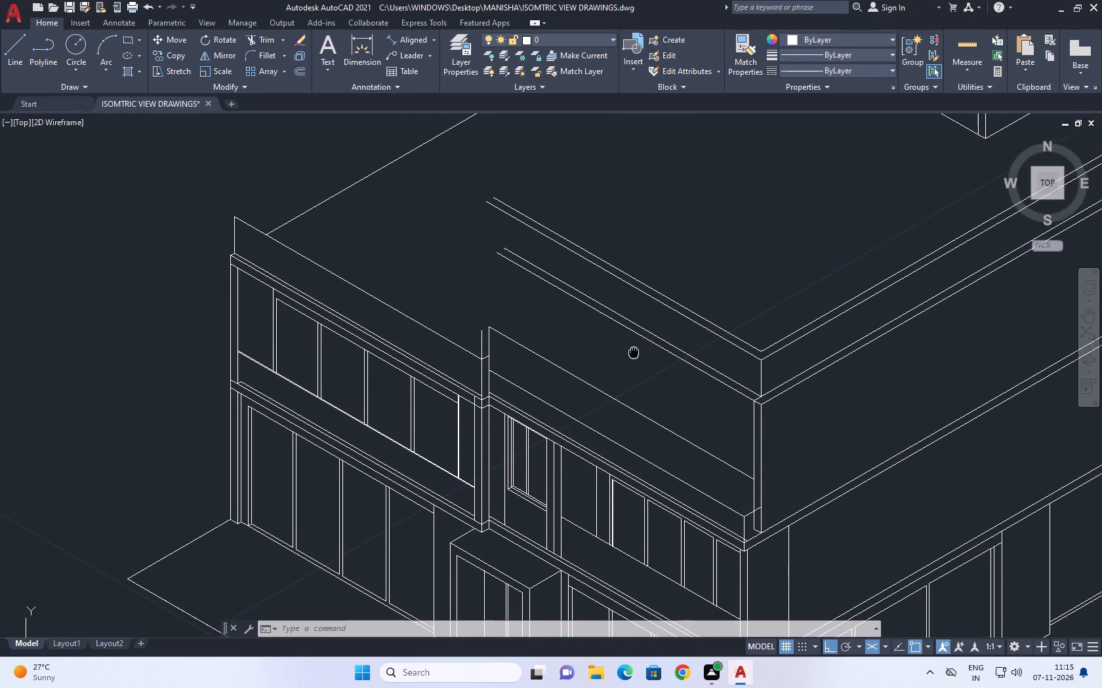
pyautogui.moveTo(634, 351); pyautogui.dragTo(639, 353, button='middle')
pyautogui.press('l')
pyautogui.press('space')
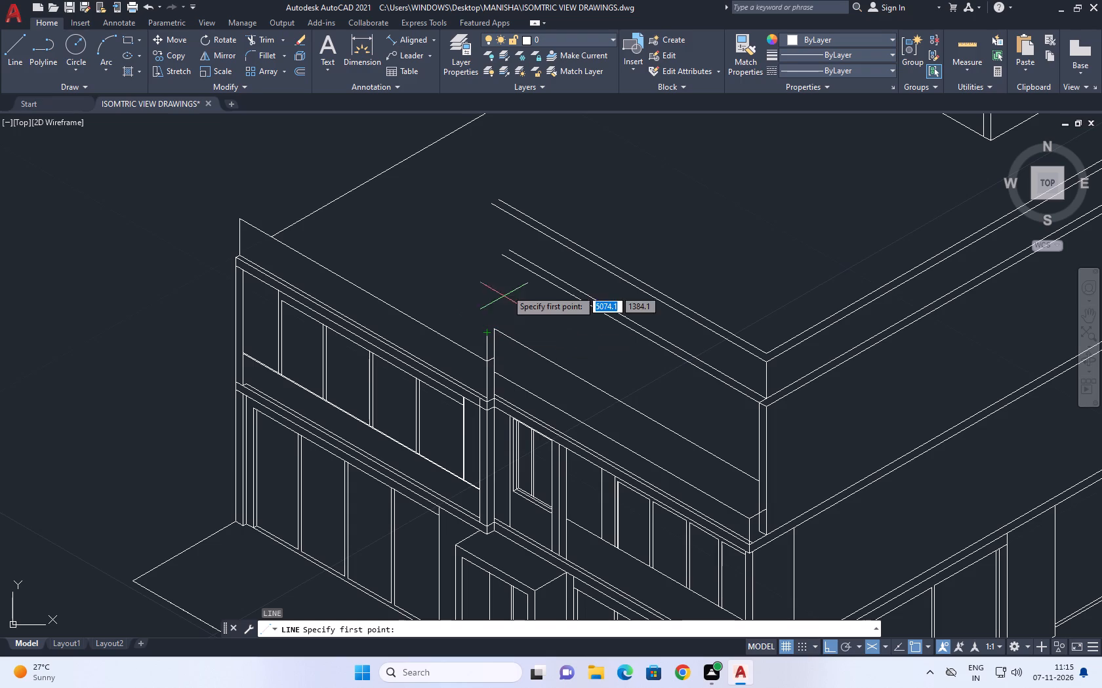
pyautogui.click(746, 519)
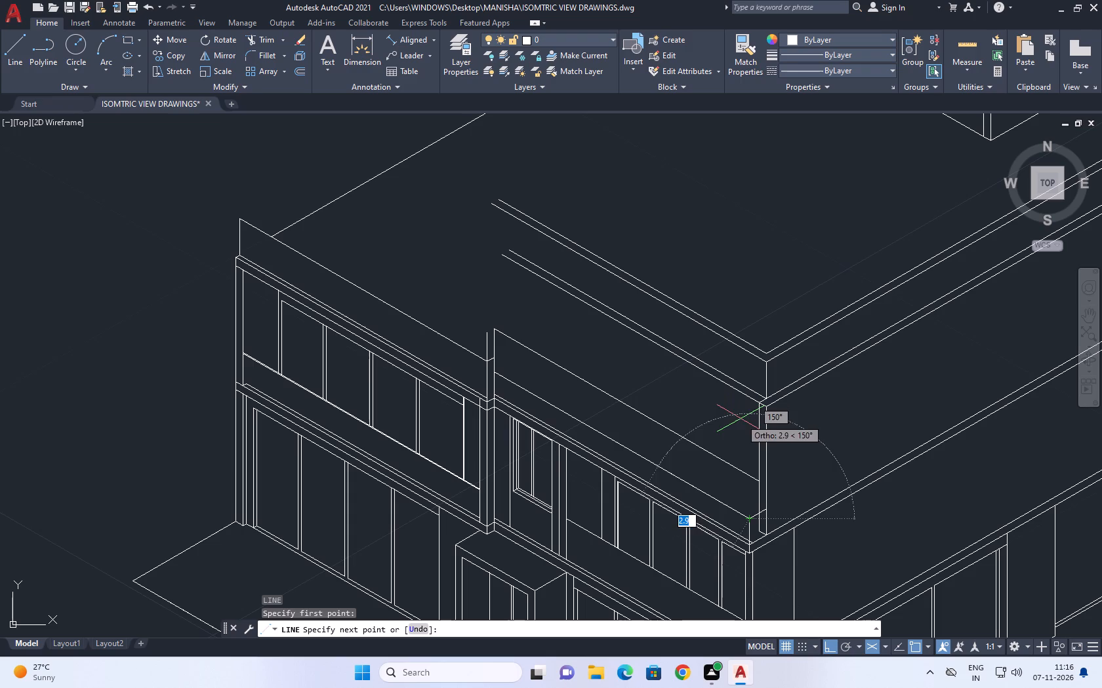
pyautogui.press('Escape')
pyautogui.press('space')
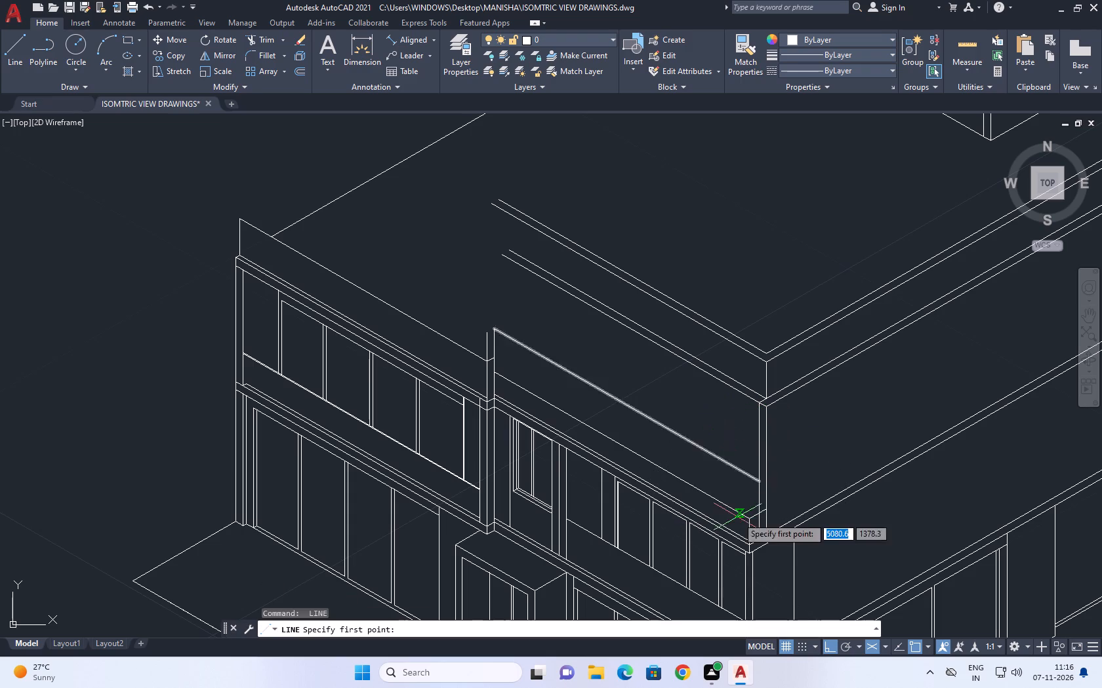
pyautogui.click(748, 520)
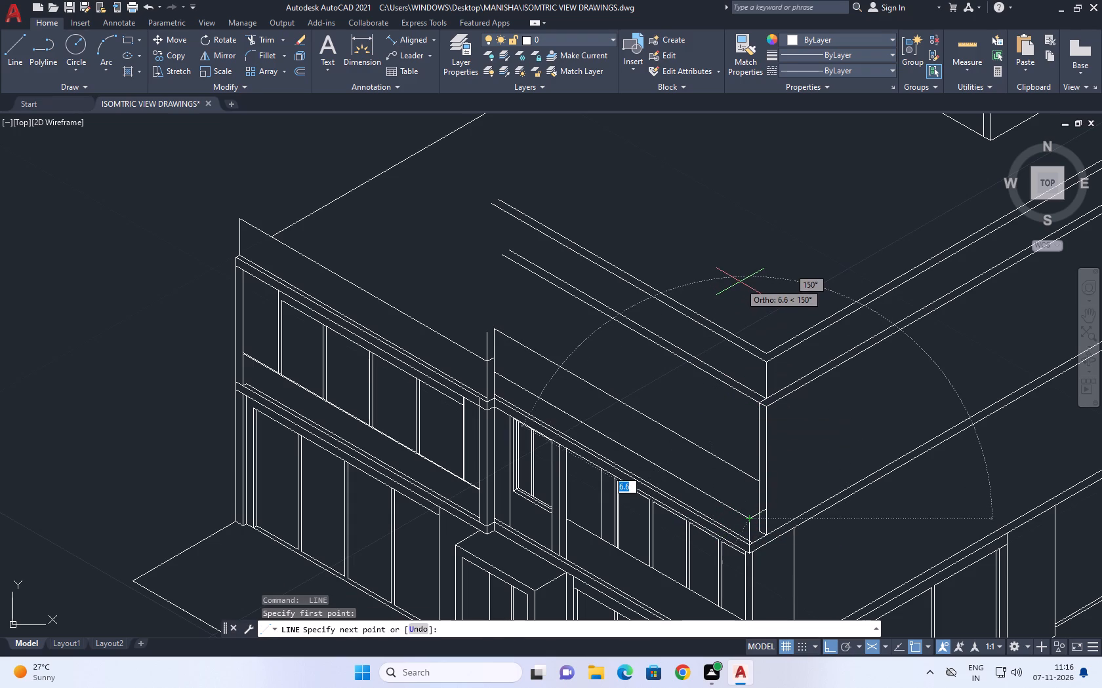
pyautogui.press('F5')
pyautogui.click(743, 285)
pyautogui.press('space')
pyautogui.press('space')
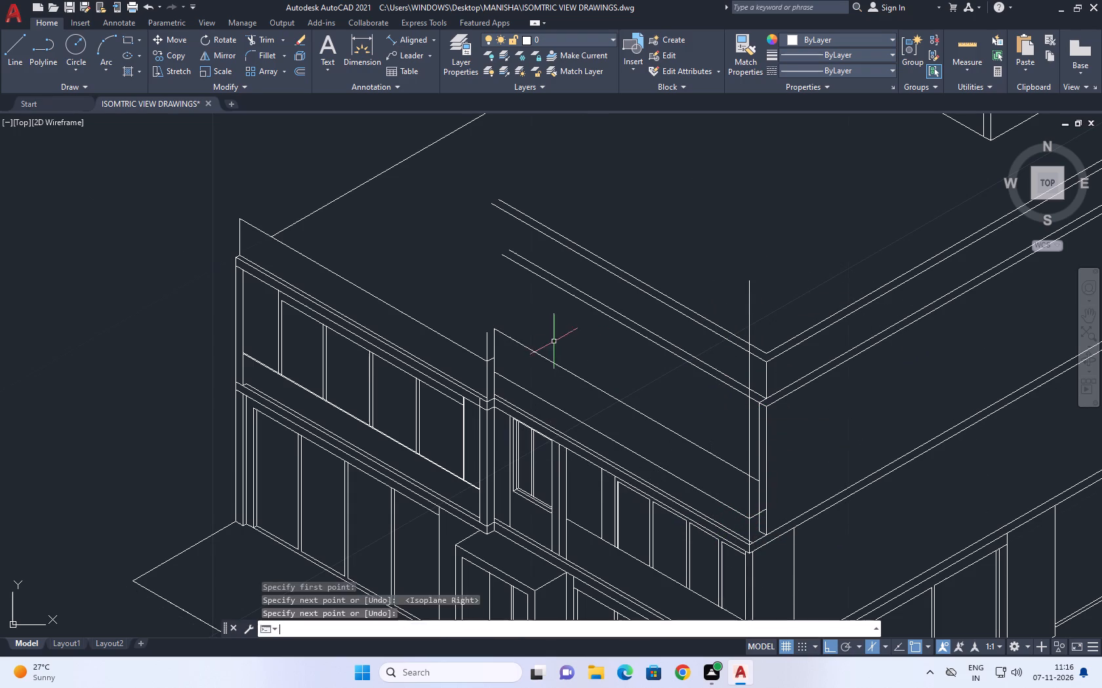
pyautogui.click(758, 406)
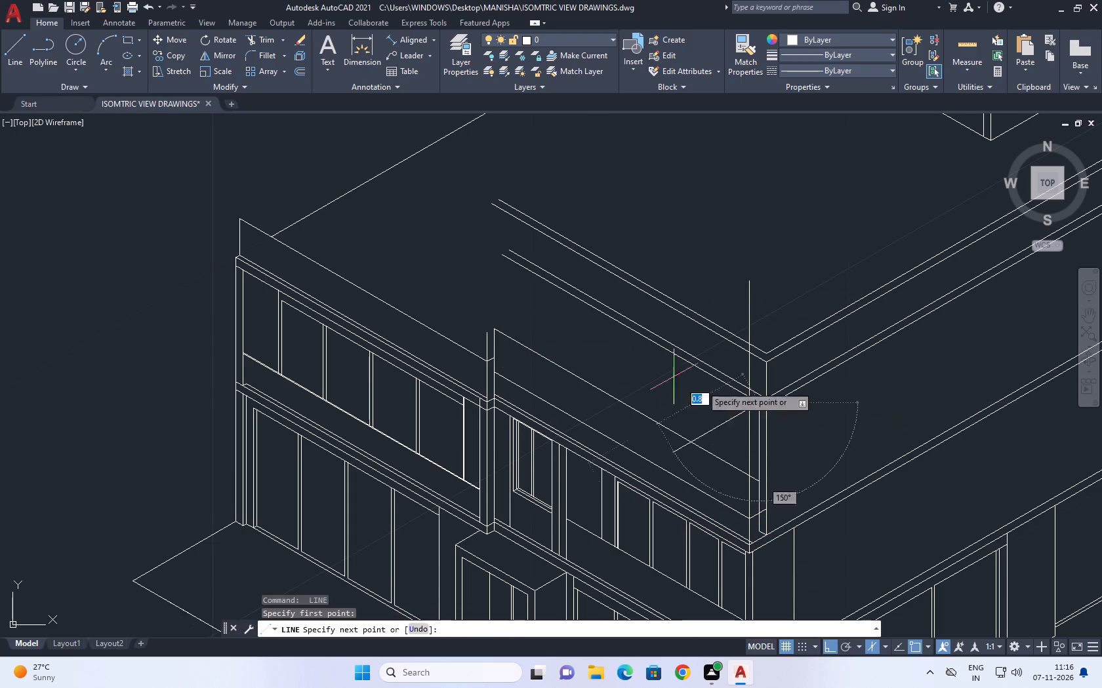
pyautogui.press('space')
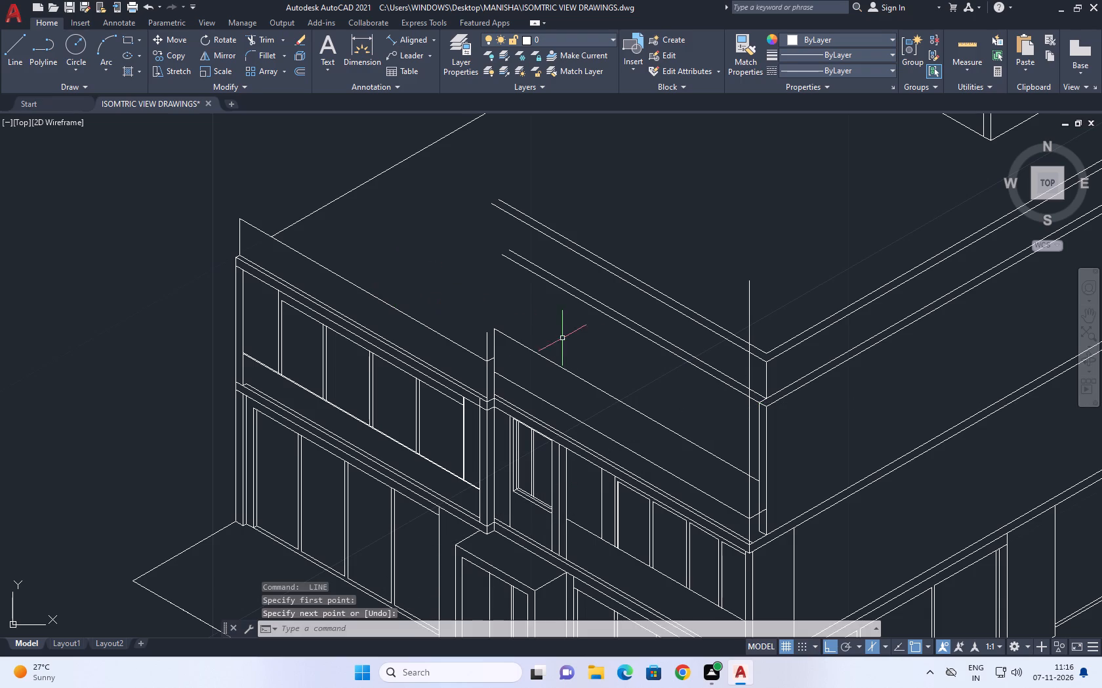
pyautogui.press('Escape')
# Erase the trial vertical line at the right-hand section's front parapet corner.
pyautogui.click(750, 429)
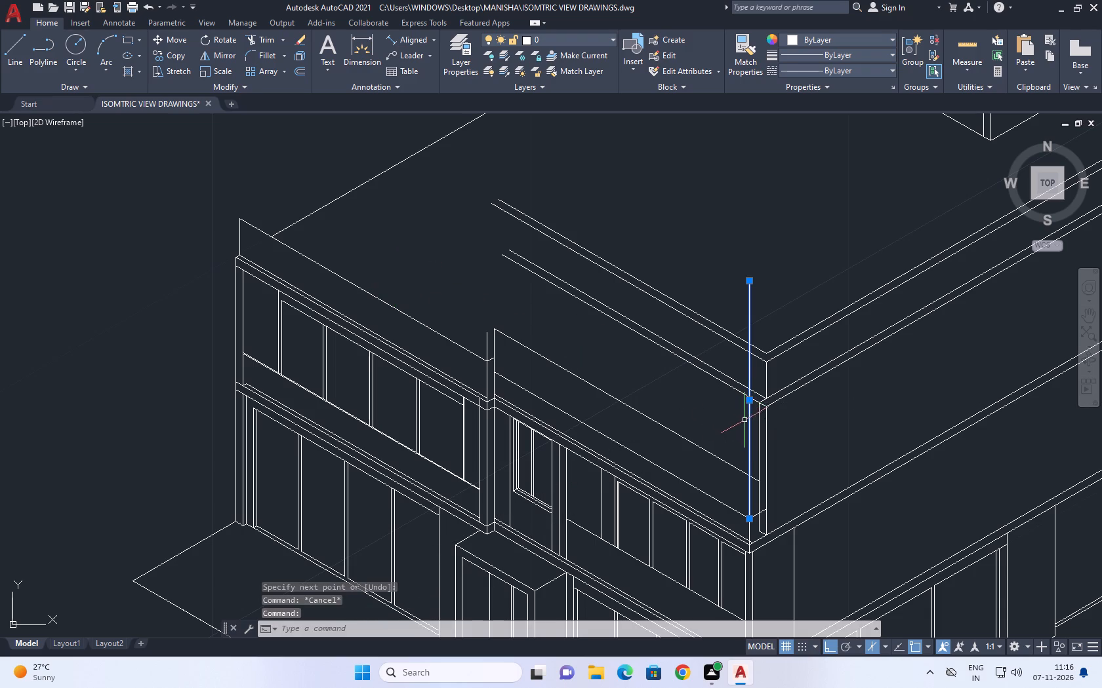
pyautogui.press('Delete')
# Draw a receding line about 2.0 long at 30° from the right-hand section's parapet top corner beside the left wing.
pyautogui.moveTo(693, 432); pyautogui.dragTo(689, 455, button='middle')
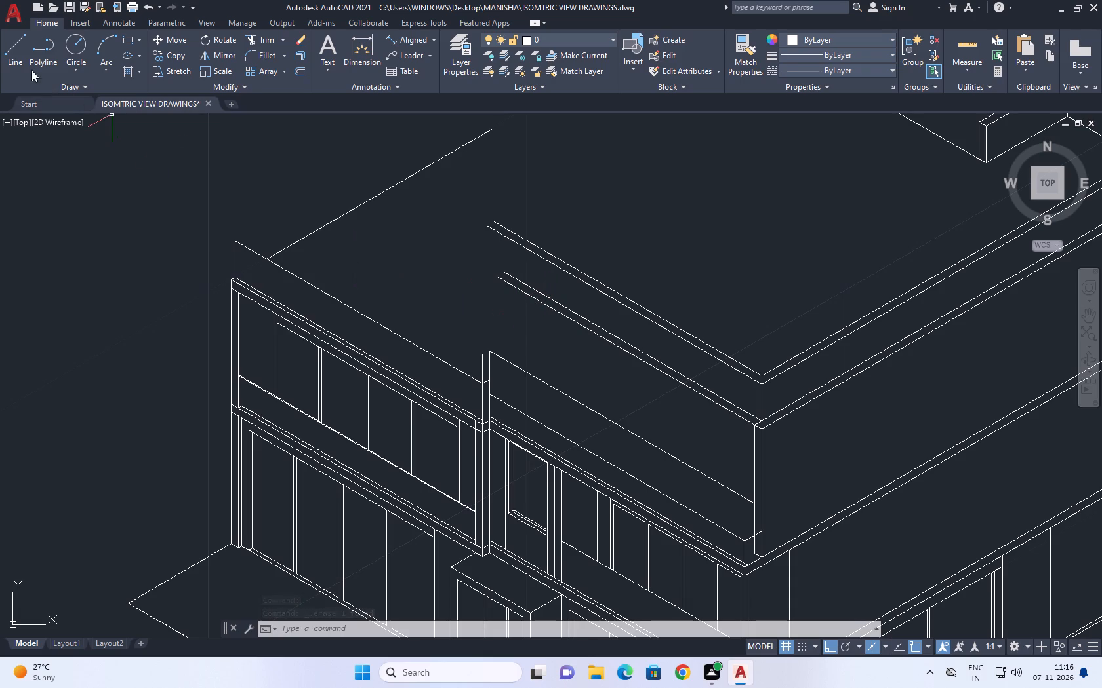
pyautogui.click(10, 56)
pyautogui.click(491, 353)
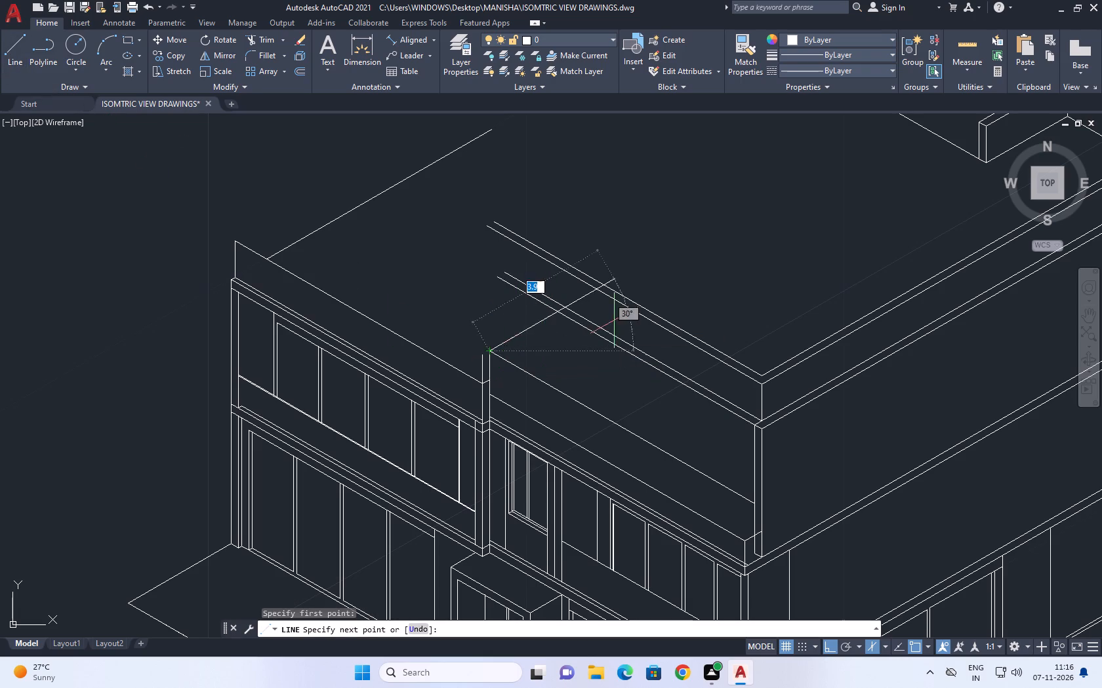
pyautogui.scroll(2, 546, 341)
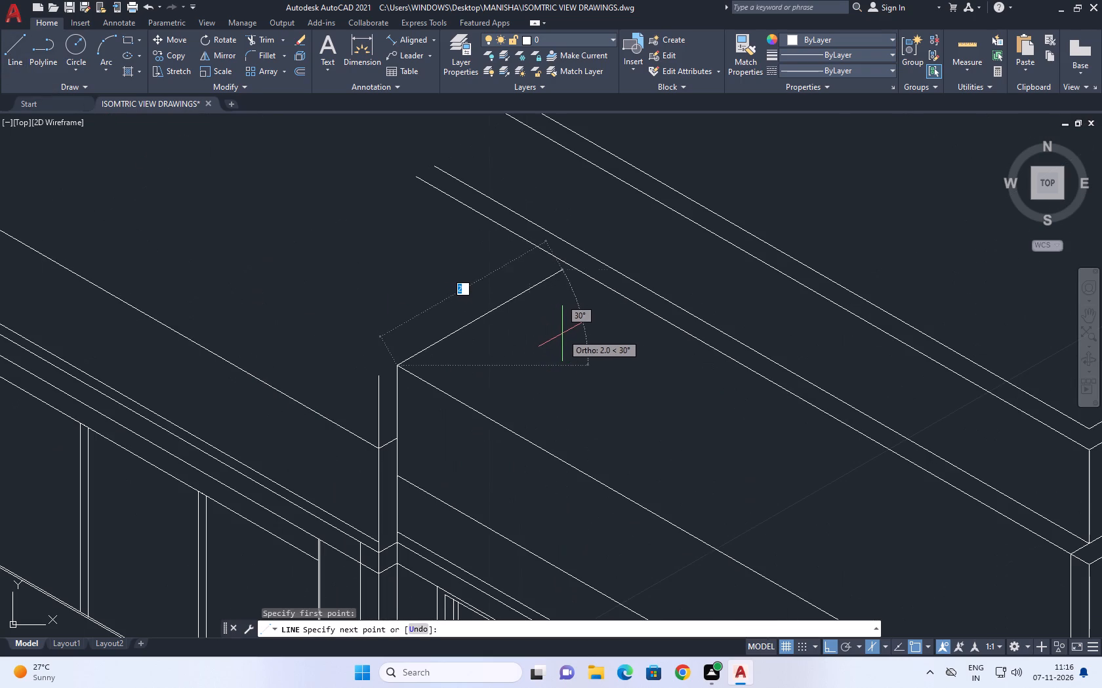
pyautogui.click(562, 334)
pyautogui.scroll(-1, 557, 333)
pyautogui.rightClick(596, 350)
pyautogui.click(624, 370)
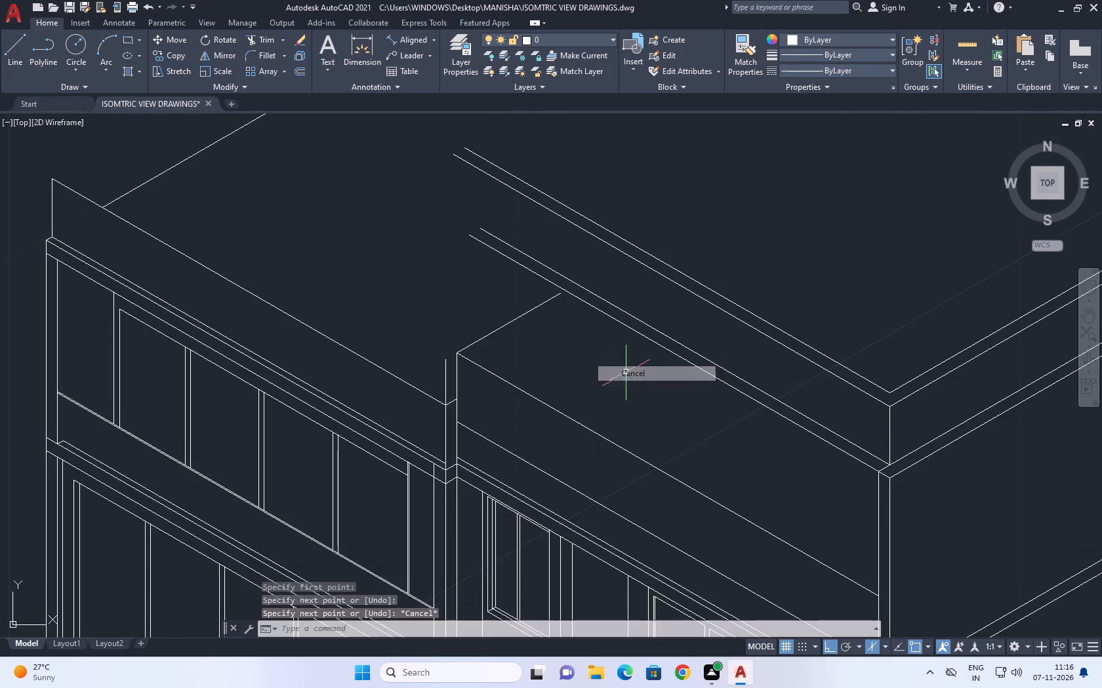
# Measure the upper storey's height at the far end of the long side wall with an aligned dimension.
pyautogui.moveTo(747, 404); pyautogui.dragTo(695, 316, button='middle')
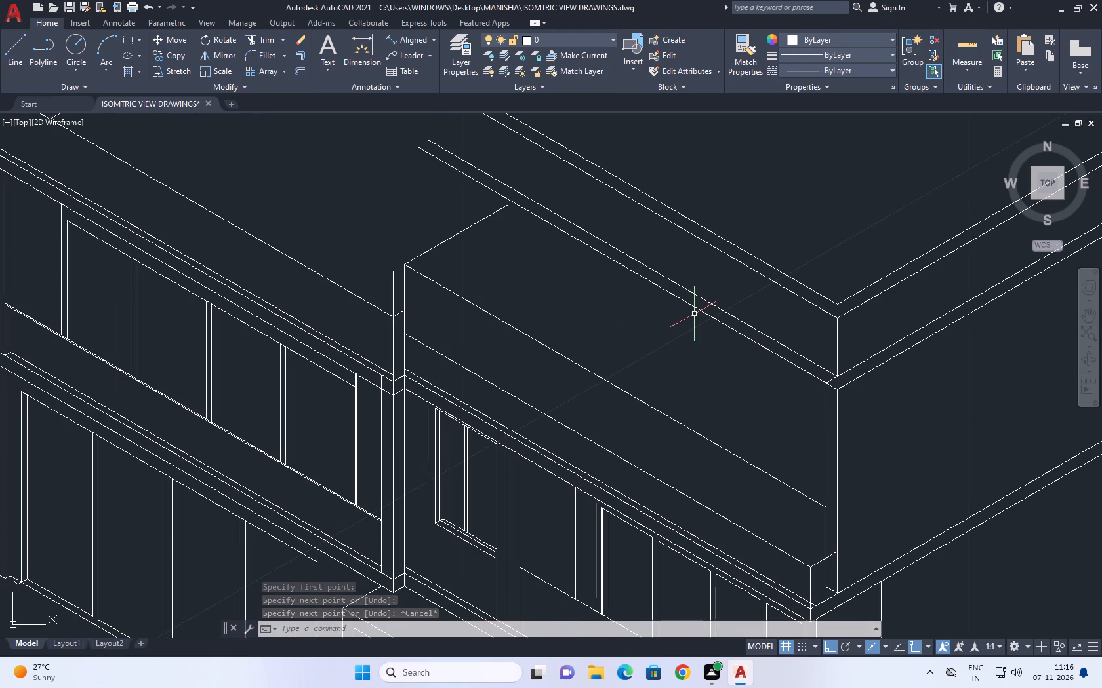
pyautogui.moveTo(697, 363); pyautogui.dragTo(611, 356, button='middle')
pyautogui.scroll(-2, 611, 356)
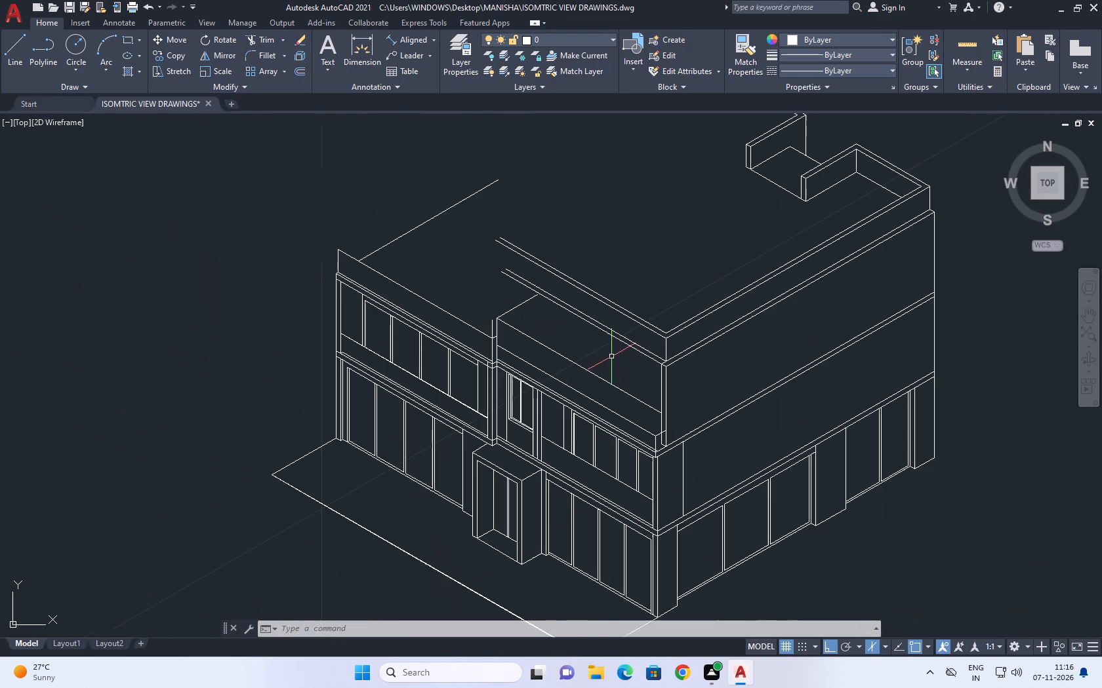
pyautogui.click(422, 44)
pyautogui.moveTo(937, 216); pyautogui.dragTo(853, 249, button='middle')
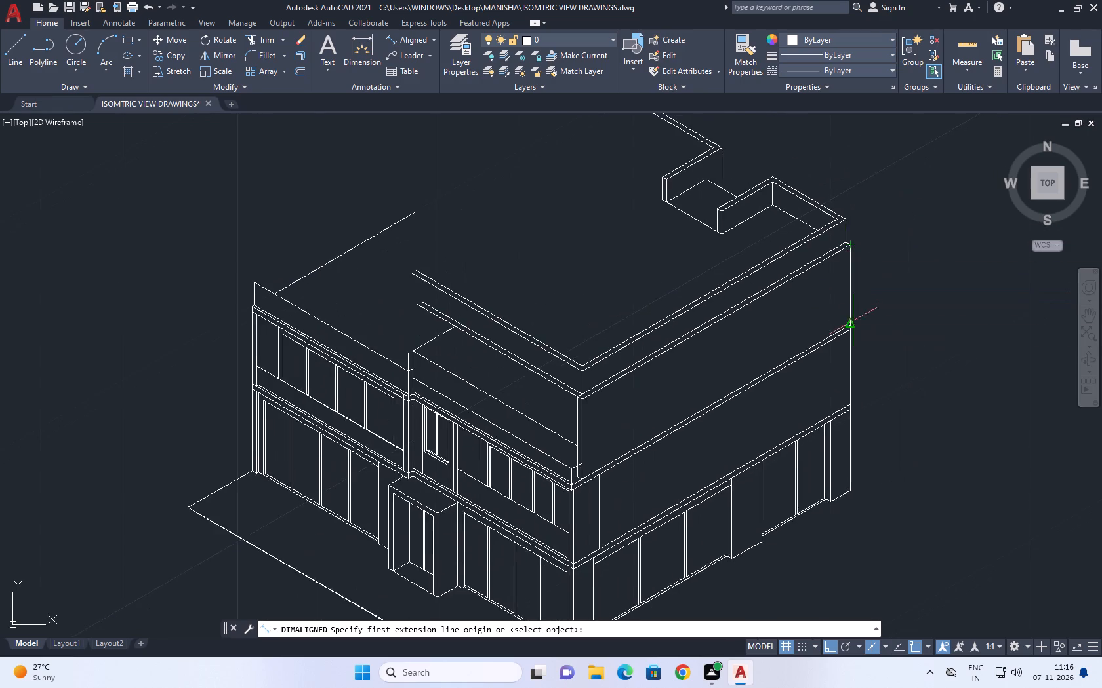
pyautogui.scroll(1, 853, 323)
pyautogui.click(846, 323)
pyautogui.click(848, 197)
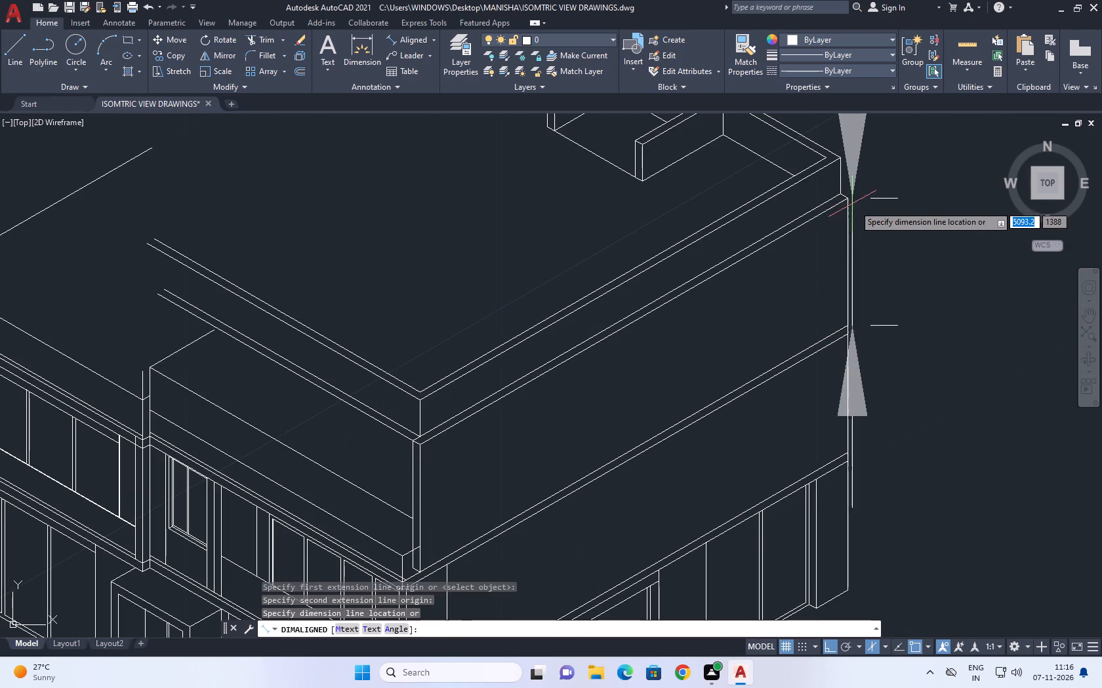
pyautogui.scroll(-3, 856, 208)
pyautogui.press('space')
# Draw a 3.5 vertical from the roof-edge corner where the wings meet, continuing about 1.1 at 30° across the lower pair of upper-storey roof lines.
pyautogui.scroll(2, 697, 265)
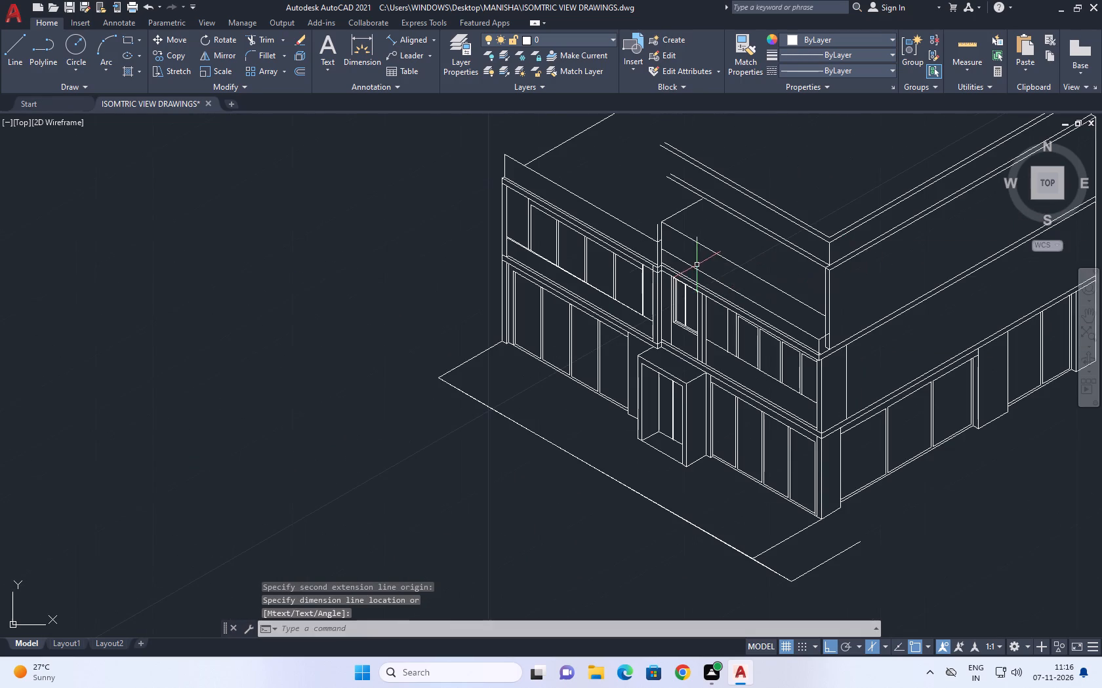
pyautogui.moveTo(680, 212); pyautogui.dragTo(647, 328, button='middle')
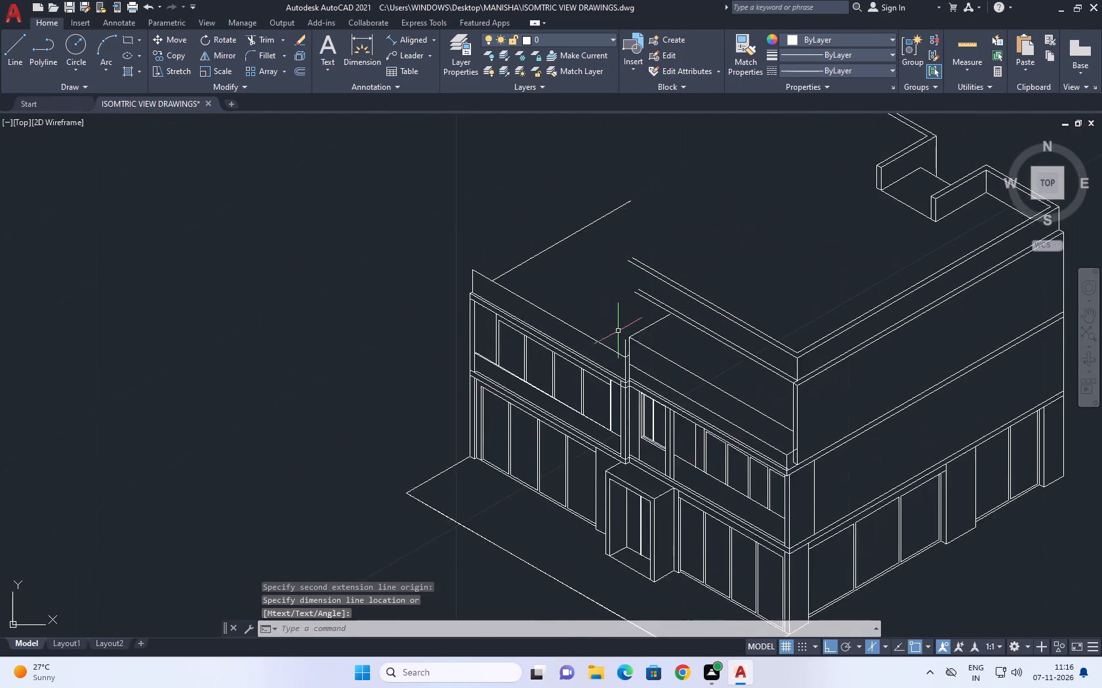
pyautogui.scroll(1, 618, 331)
pyautogui.press('l')
pyautogui.press('space')
pyautogui.scroll(2, 632, 426)
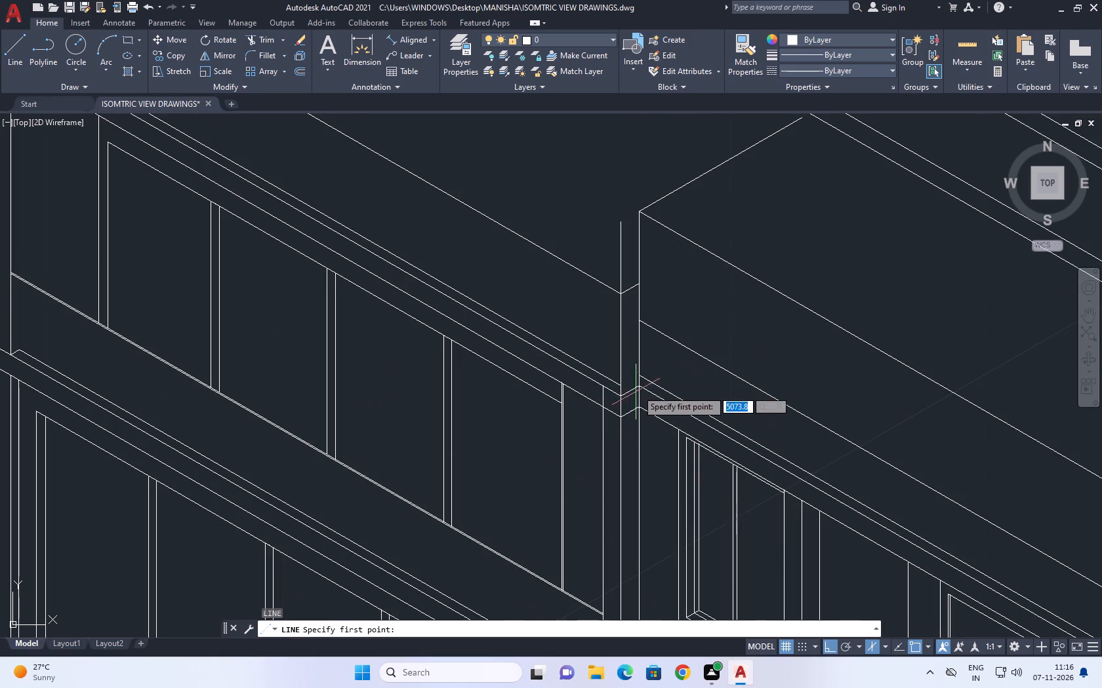
pyautogui.click(642, 385)
pyautogui.moveTo(642, 230); pyautogui.dragTo(636, 335, button='middle')
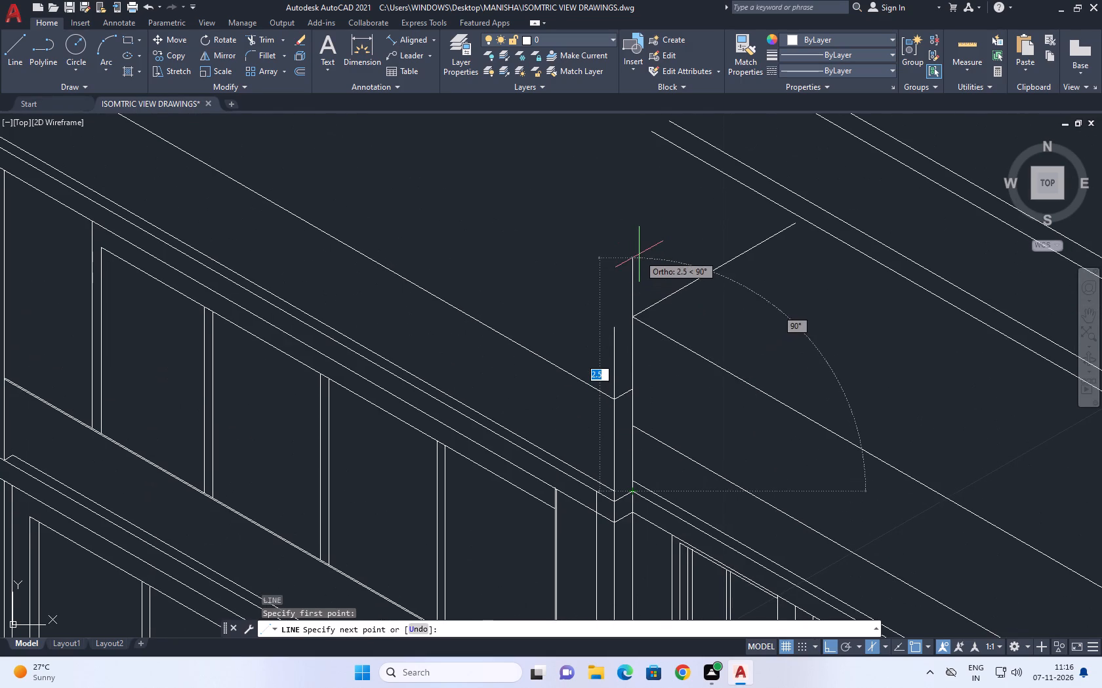
pyautogui.write('3.5')
pyautogui.press('Return')
pyautogui.scroll(-1, 672, 198)
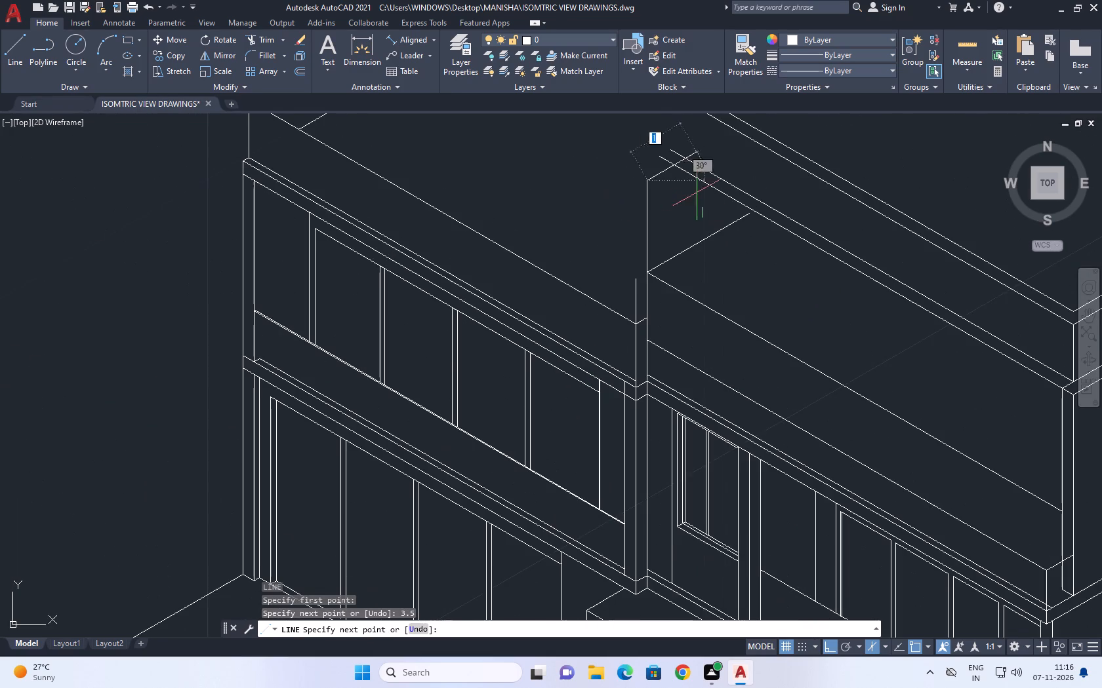
pyautogui.moveTo(752, 155); pyautogui.dragTo(558, 292, button='middle')
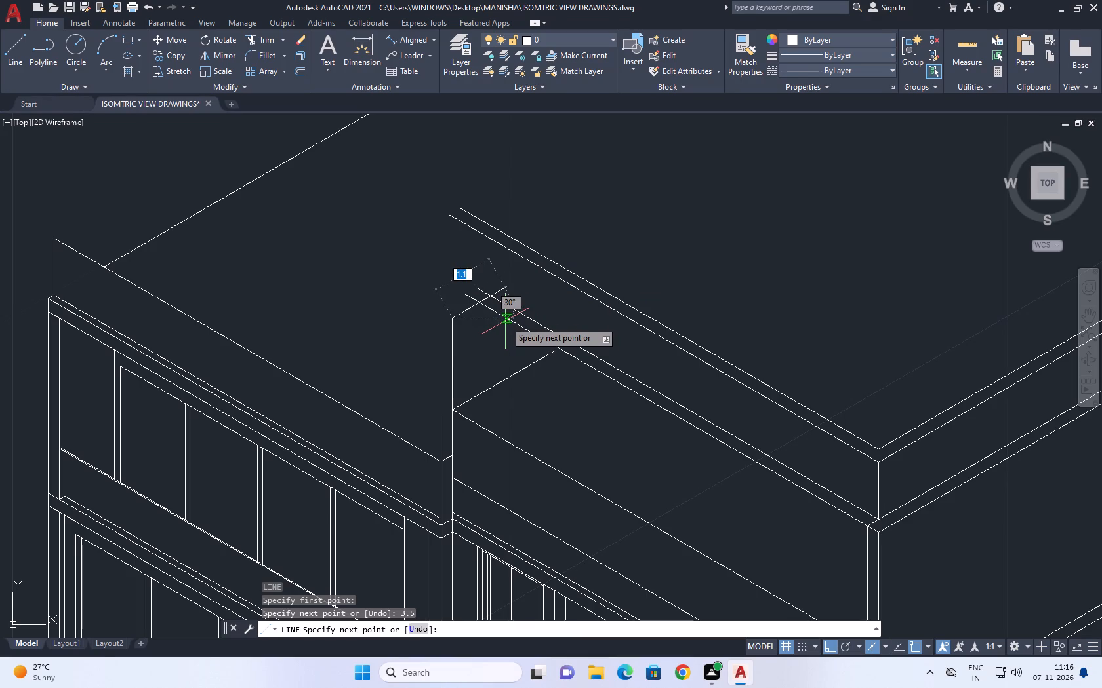
pyautogui.click(509, 284)
pyautogui.press('space')
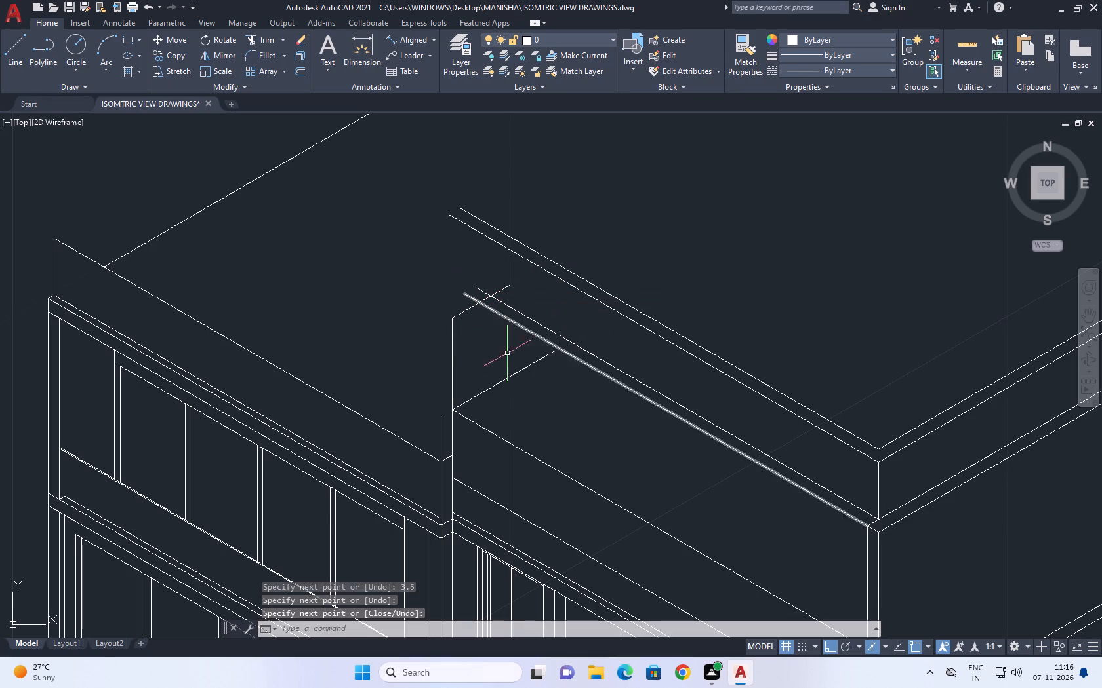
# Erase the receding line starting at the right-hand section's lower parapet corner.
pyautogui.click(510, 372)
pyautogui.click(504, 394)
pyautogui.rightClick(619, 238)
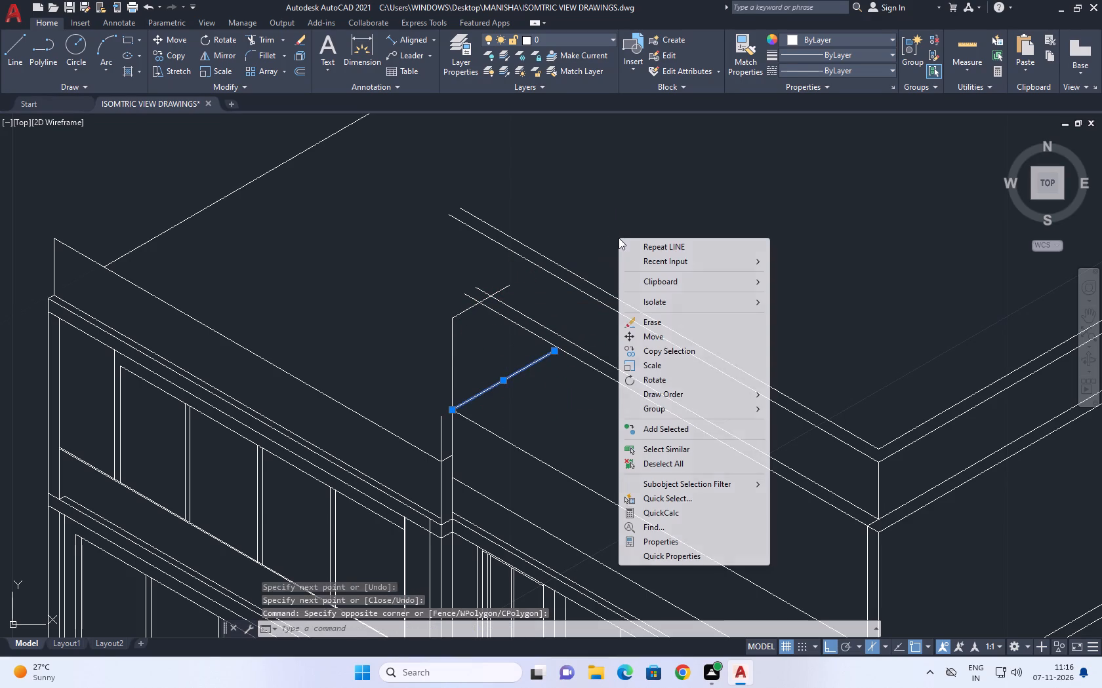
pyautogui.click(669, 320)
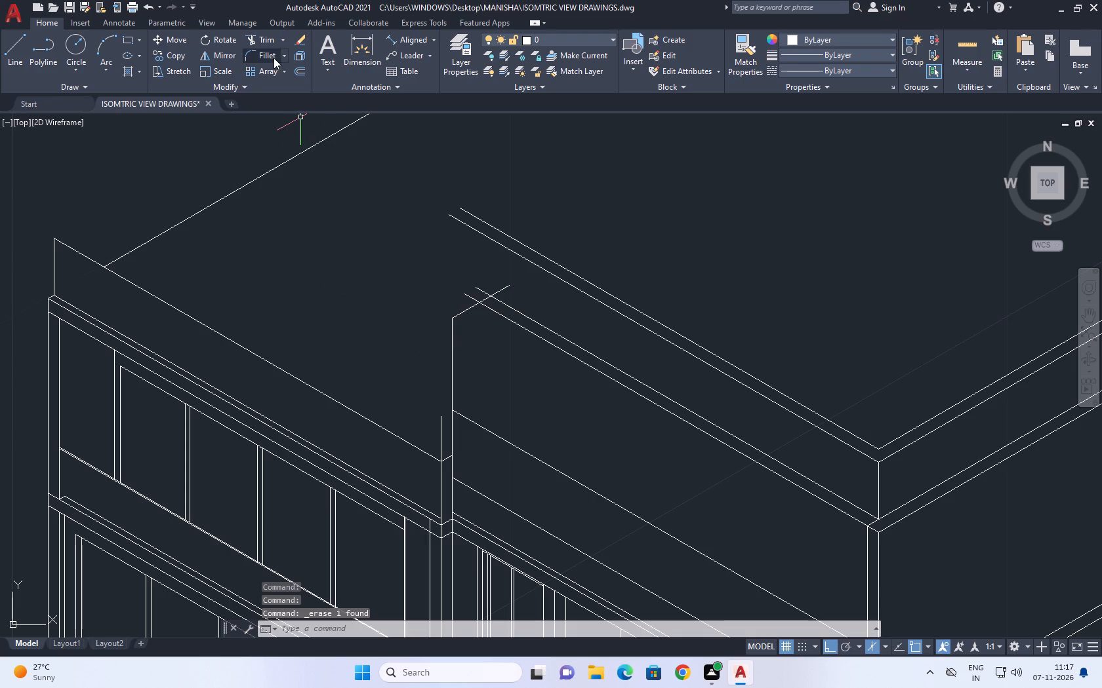
# Trim the two roof lines' ends beyond the new receding line, and that line's overshoot past the rear roof line.
pyautogui.click(268, 40)
pyautogui.scroll(2, 489, 273)
pyautogui.click(495, 287)
pyautogui.moveTo(375, 354); pyautogui.dragTo(369, 358)
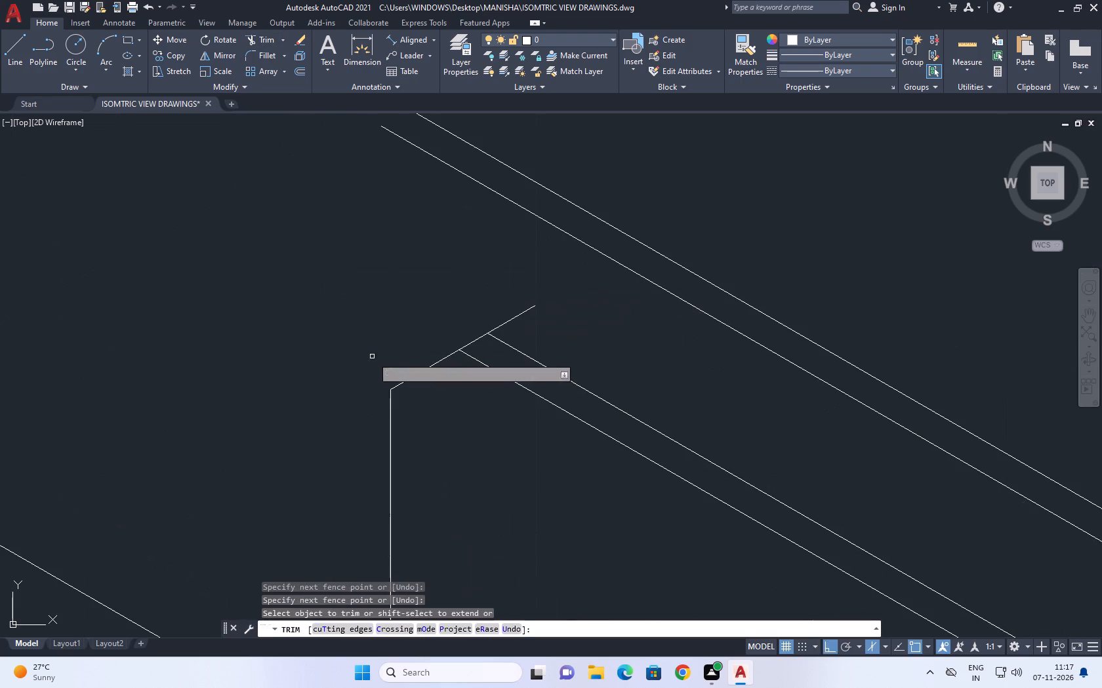
pyautogui.click(494, 316)
pyautogui.click(558, 347)
pyautogui.rightClick(471, 279)
pyautogui.click(544, 299)
pyautogui.scroll(-2, 506, 294)
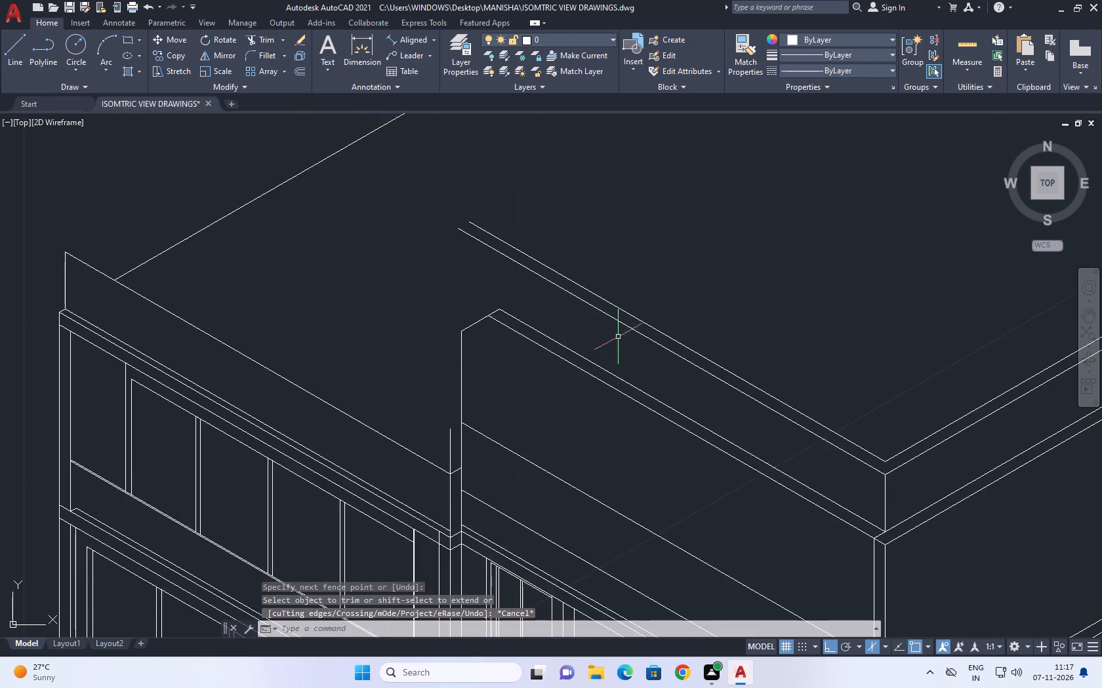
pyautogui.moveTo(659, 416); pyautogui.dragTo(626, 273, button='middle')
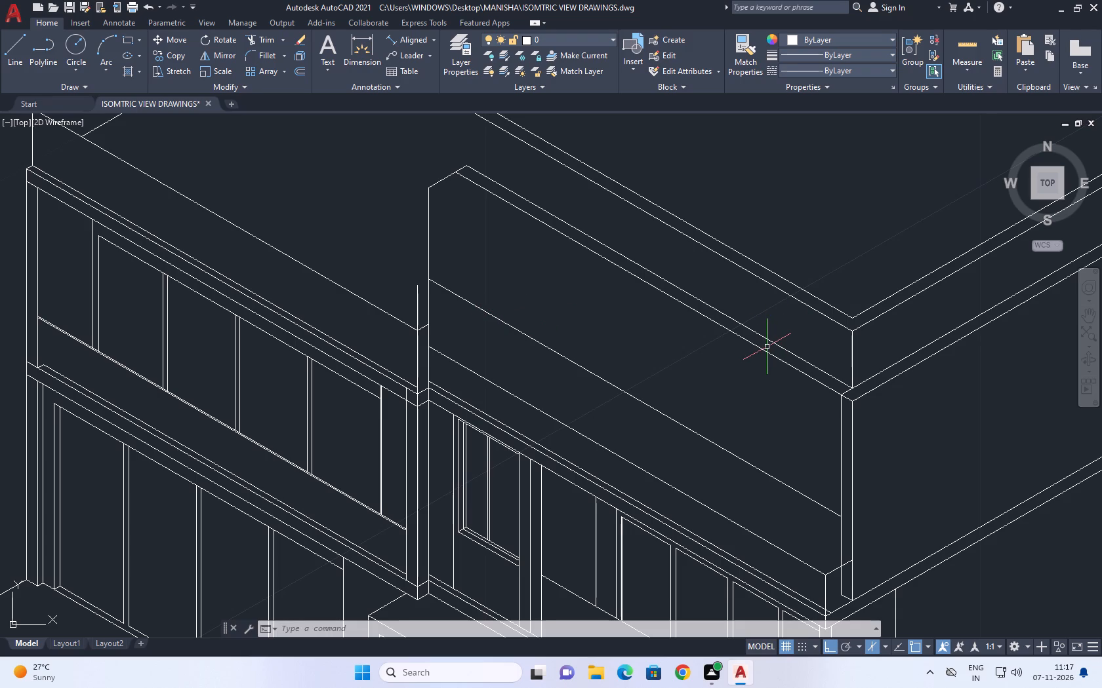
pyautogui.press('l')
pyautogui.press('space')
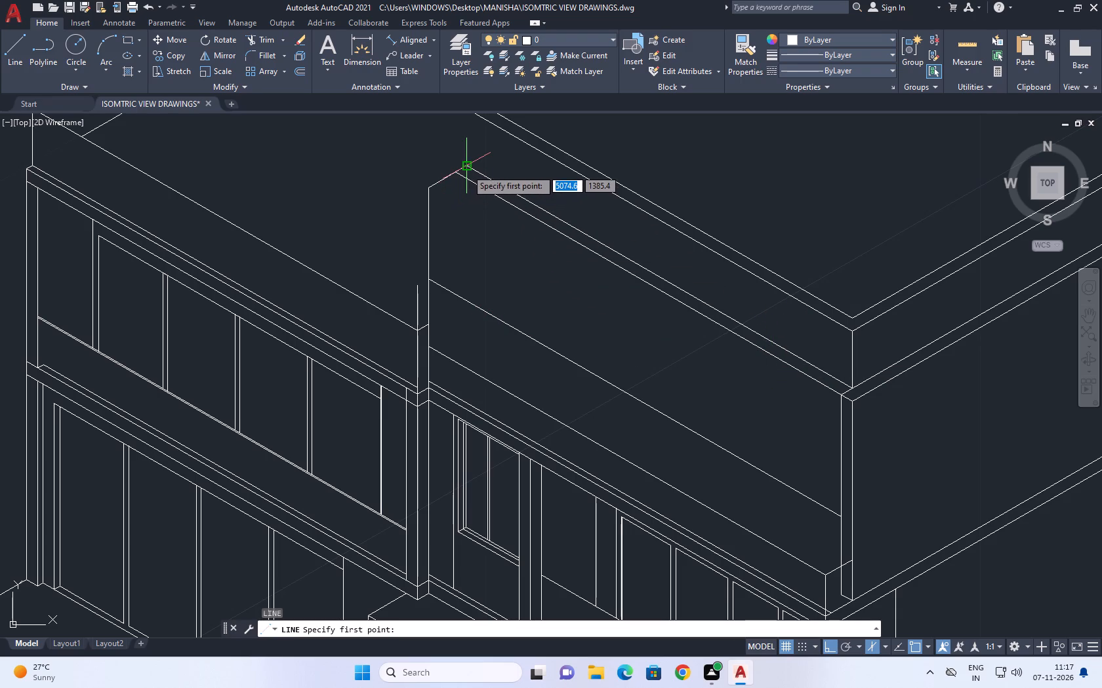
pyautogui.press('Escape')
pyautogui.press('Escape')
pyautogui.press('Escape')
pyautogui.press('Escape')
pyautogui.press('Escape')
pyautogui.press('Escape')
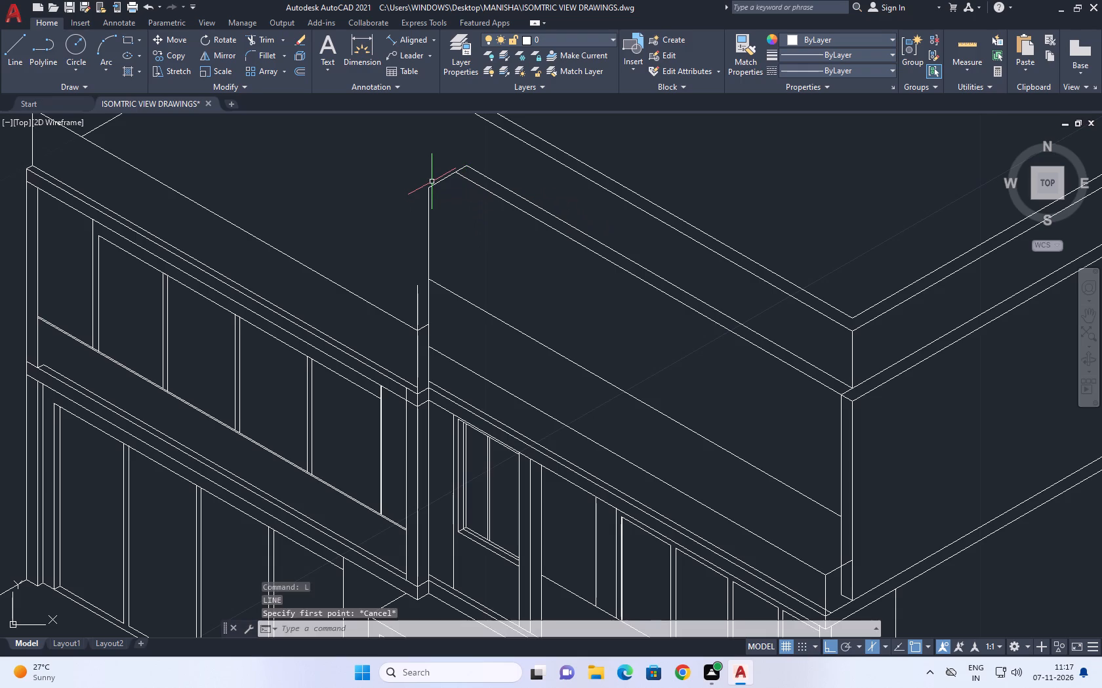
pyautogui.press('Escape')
# Copy the short receding roof-edge line at the wing junction vertically upward by 1.
pyautogui.scroll(1, 438, 183)
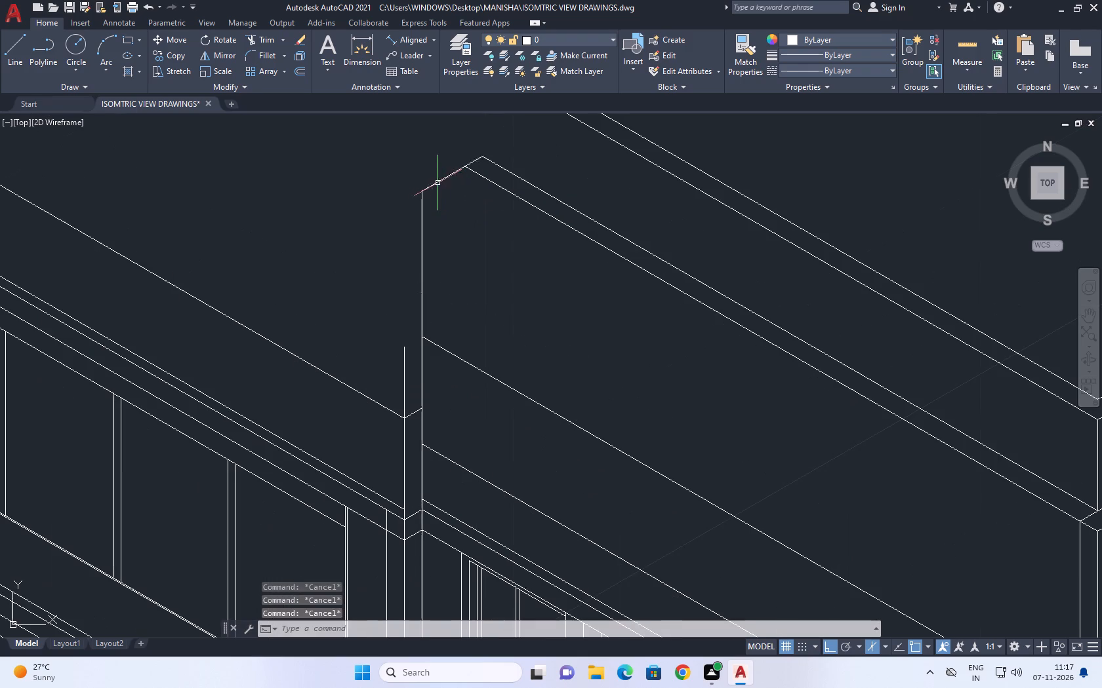
pyautogui.click(437, 181)
pyautogui.press('c')
pyautogui.press('o')
pyautogui.press('space')
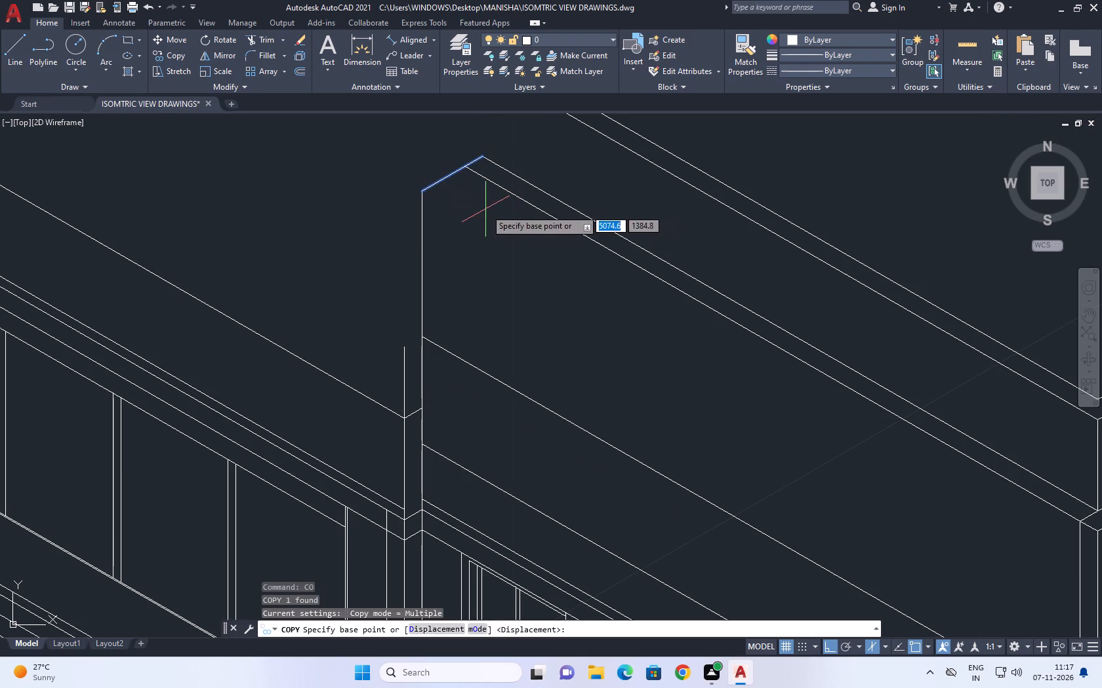
pyautogui.click(485, 209)
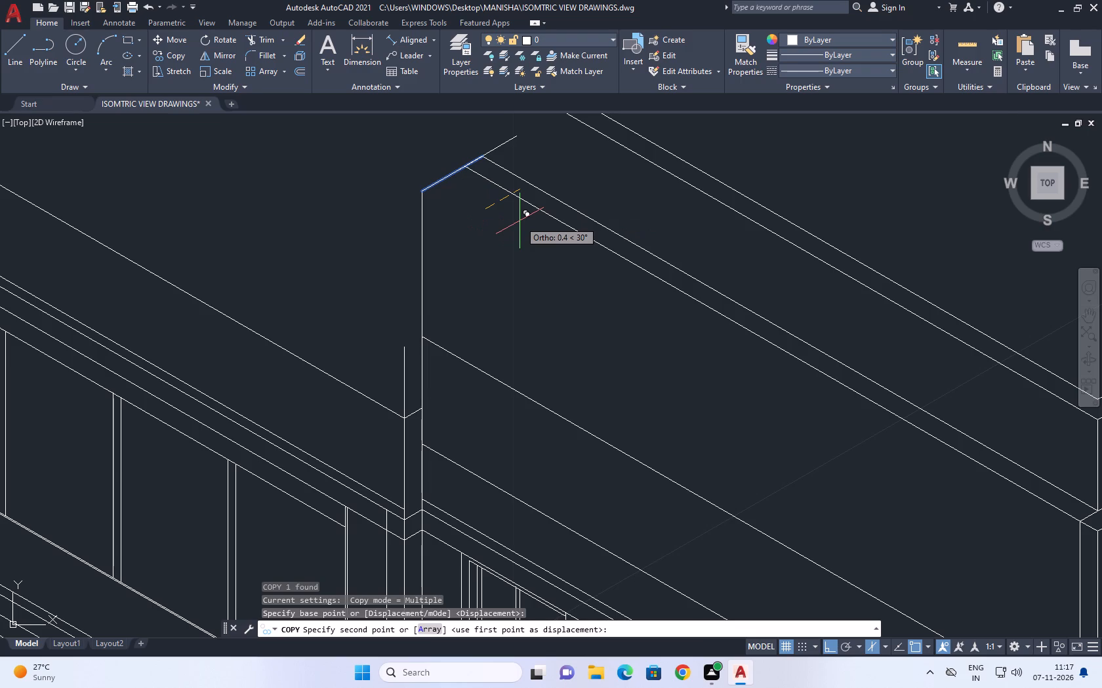
pyautogui.scroll(-1, 515, 199)
pyautogui.moveTo(500, 171); pyautogui.dragTo(548, 295, button='middle')
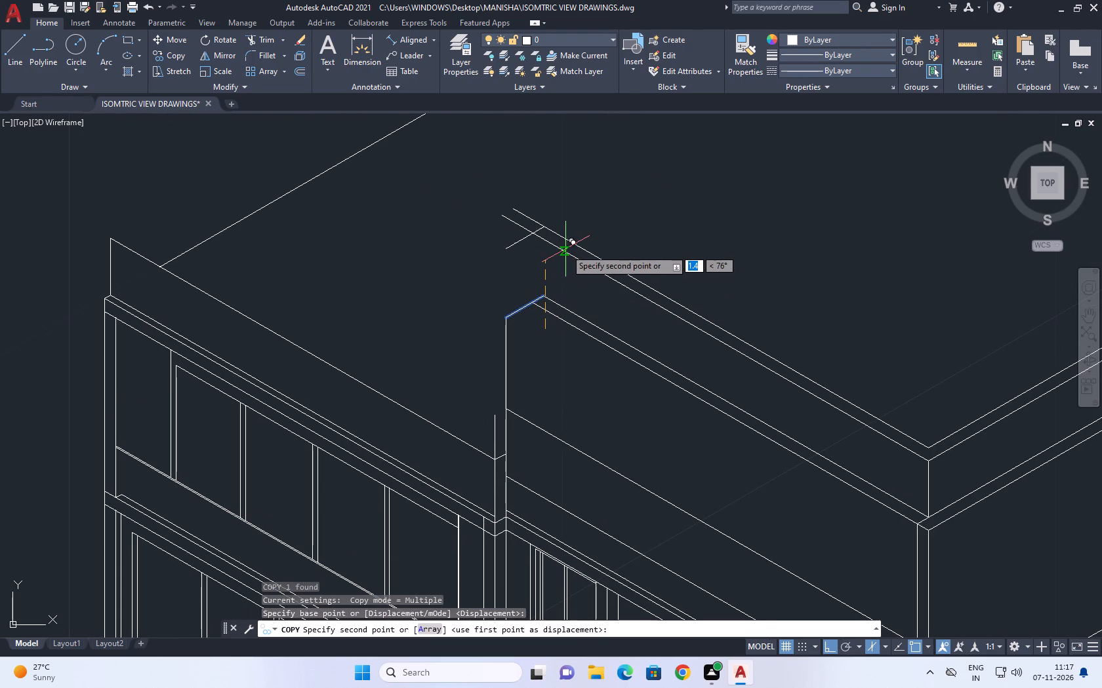
pyautogui.press('1')
pyautogui.press('Return')
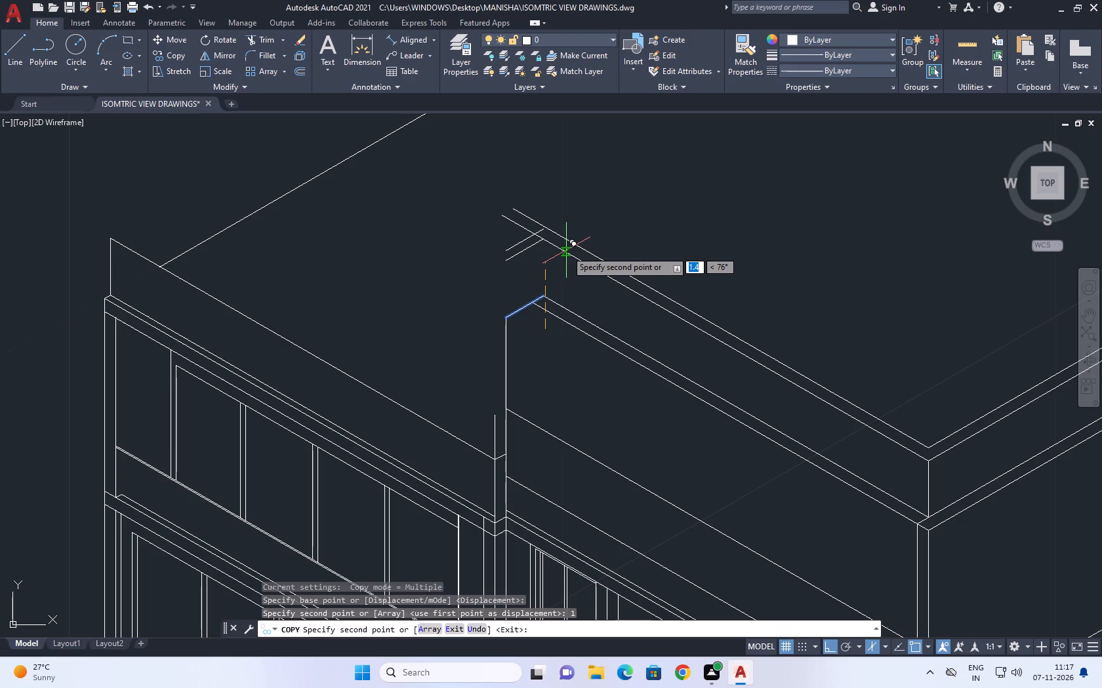
pyautogui.press('space')
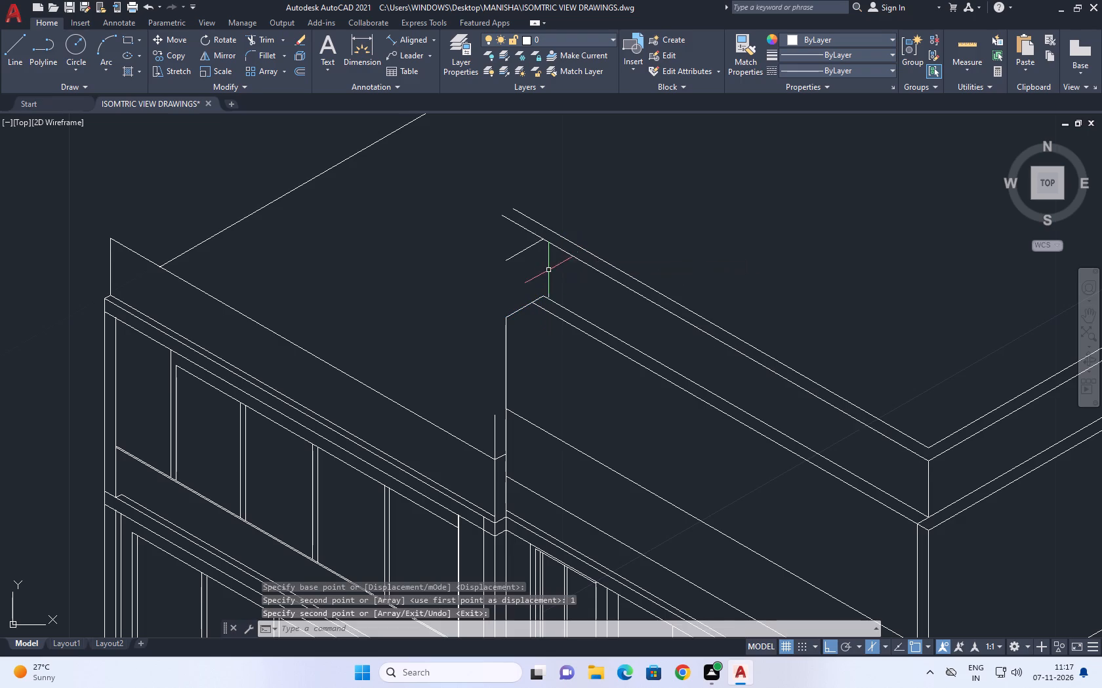
# Copy the raised receding line 0.226 along the 150° isometric direction, toward the left wing.
pyautogui.moveTo(564, 245); pyautogui.dragTo(605, 313, button='middle')
pyautogui.click(563, 326)
pyautogui.click(556, 309)
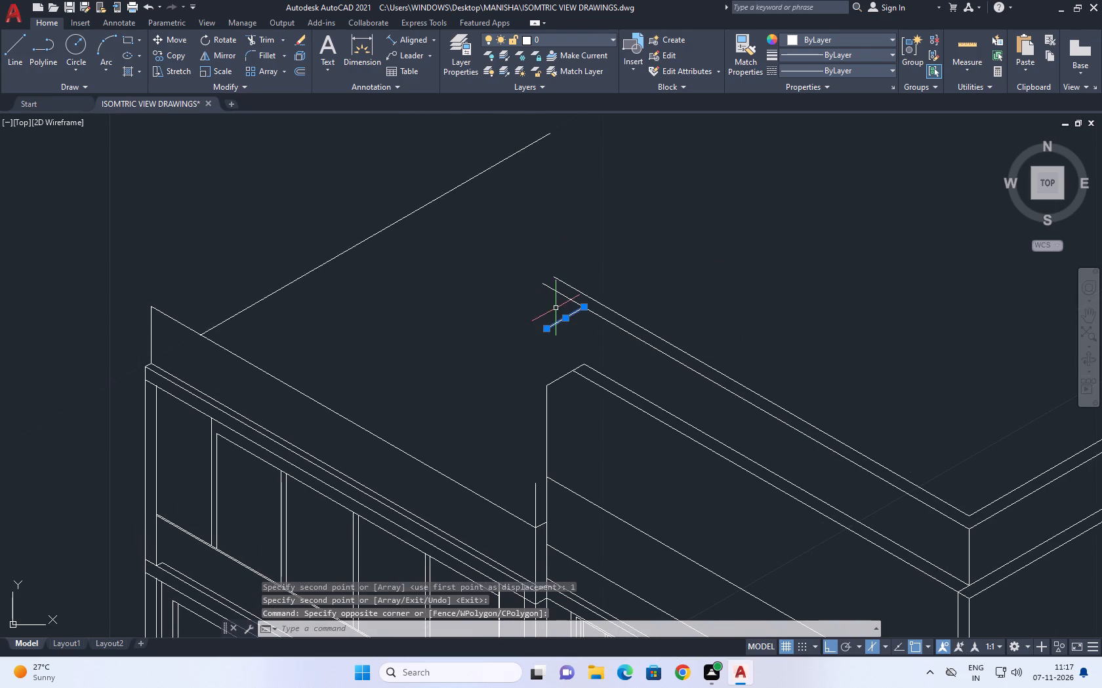
pyautogui.moveTo(556, 304); pyautogui.dragTo(573, 360, button='middle')
pyautogui.press('c')
pyautogui.press('o')
pyautogui.press('space')
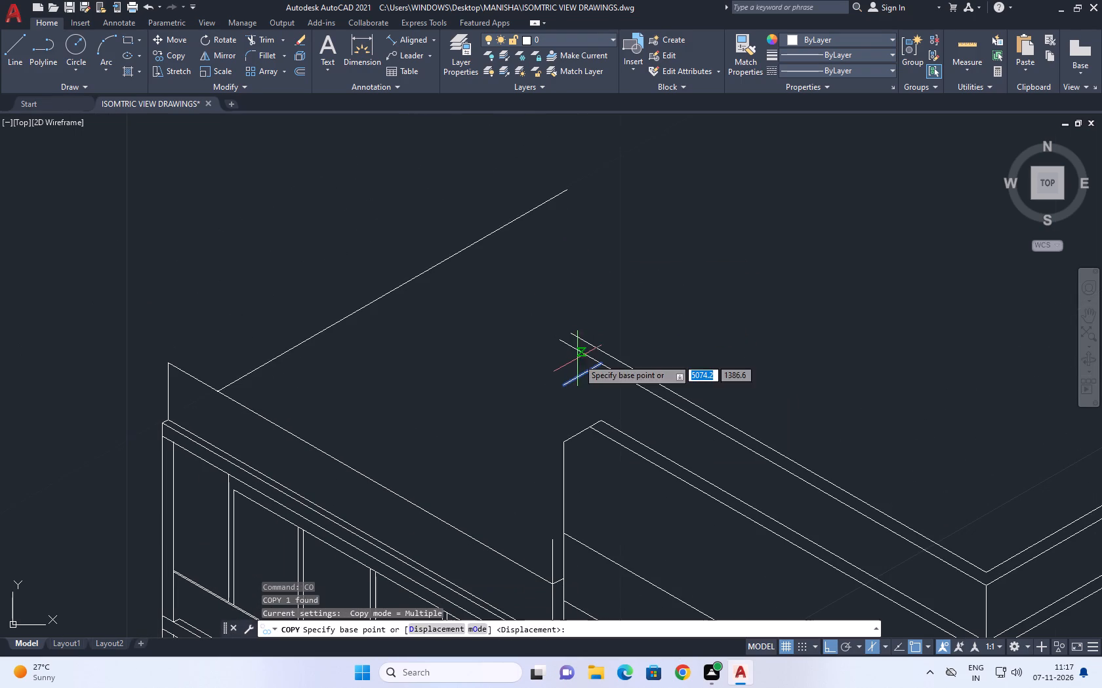
pyautogui.scroll(2, 597, 360)
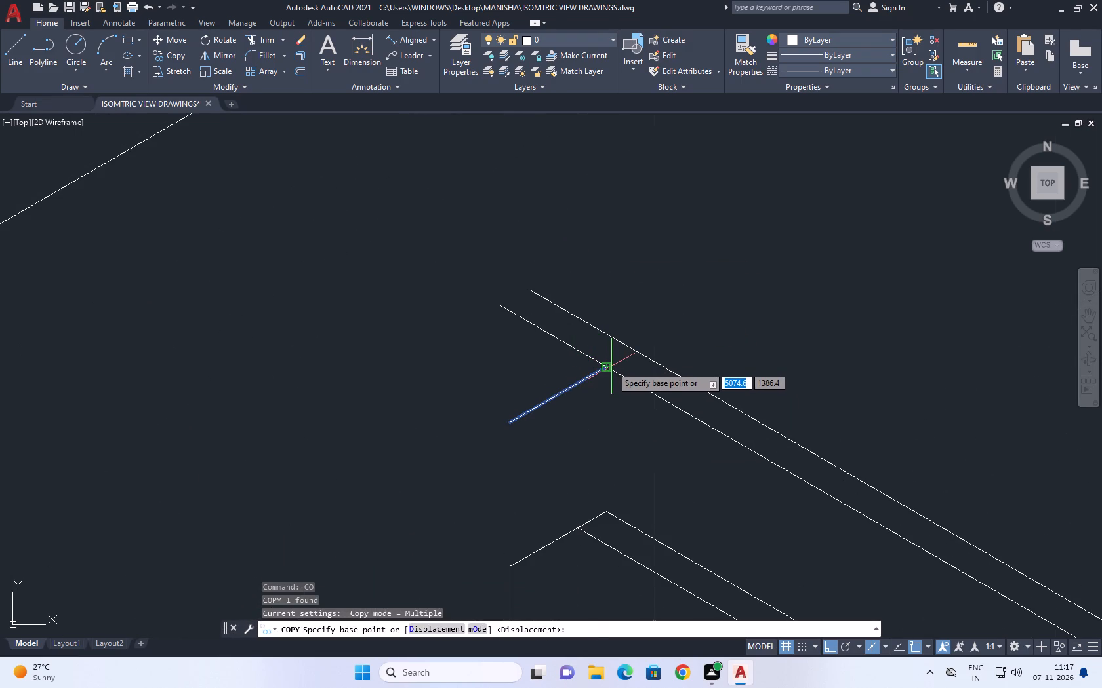
pyautogui.click(611, 366)
pyautogui.press('F5')
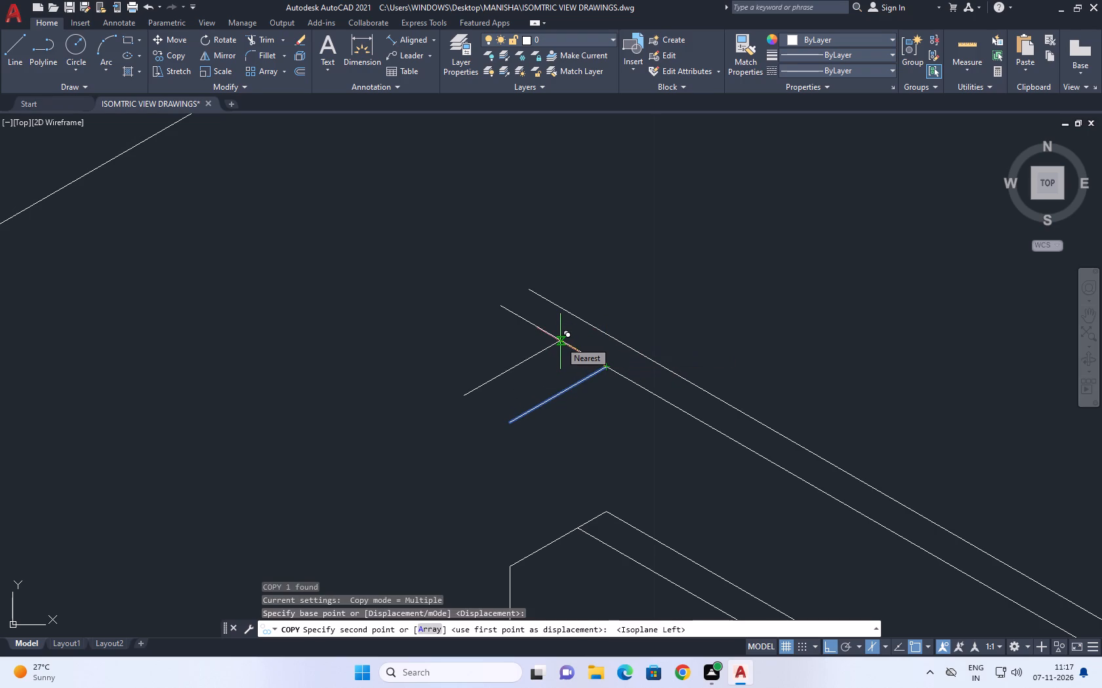
pyautogui.write('0.226')
pyautogui.press('Return')
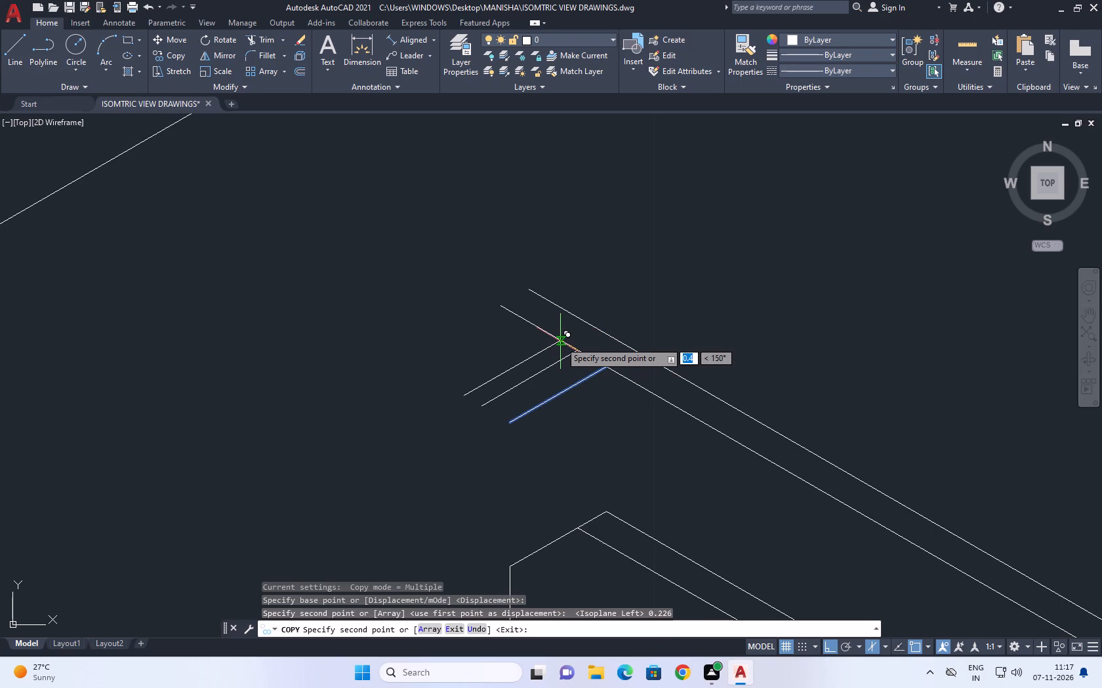
pyautogui.rightClick(713, 318)
pyautogui.click(750, 341)
# Draw a vertical line joining the rear end of the first raised receding line to the roof corner below it.
pyautogui.scroll(-2, 535, 387)
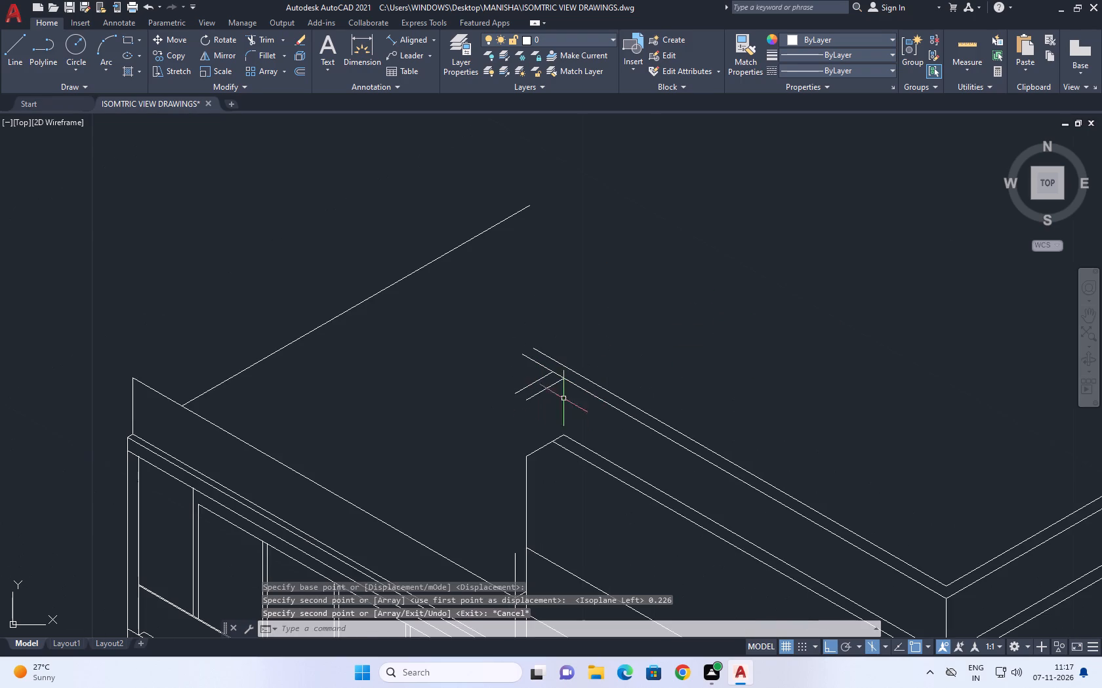
pyautogui.moveTo(600, 381); pyautogui.dragTo(602, 423, button='middle')
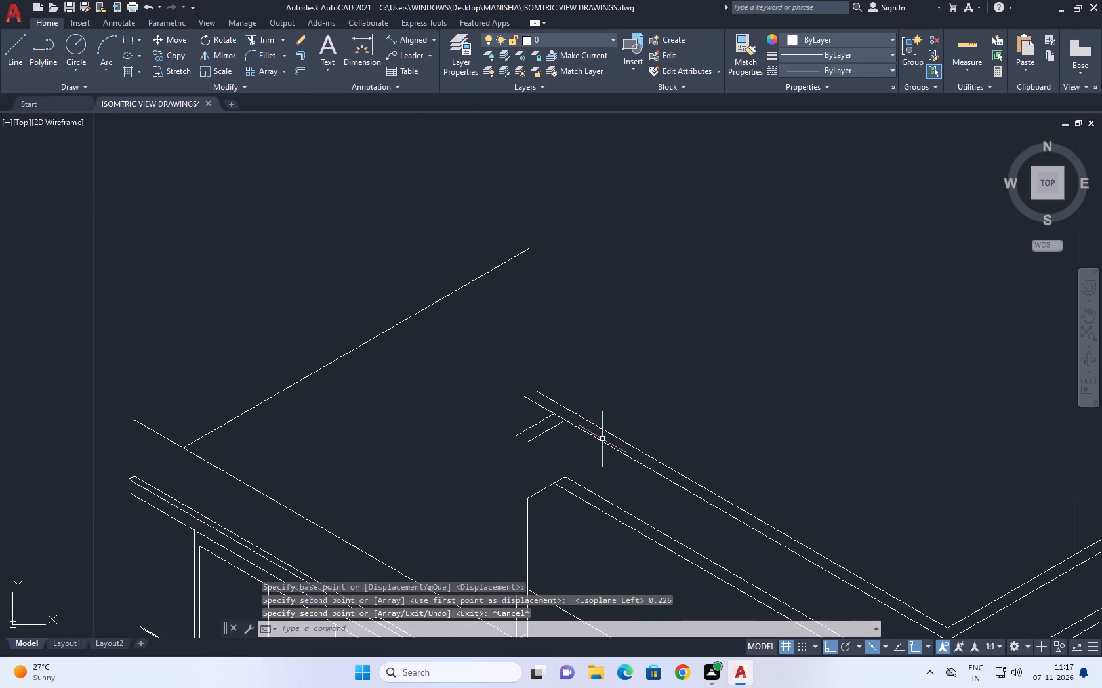
pyautogui.rightClick(495, 294)
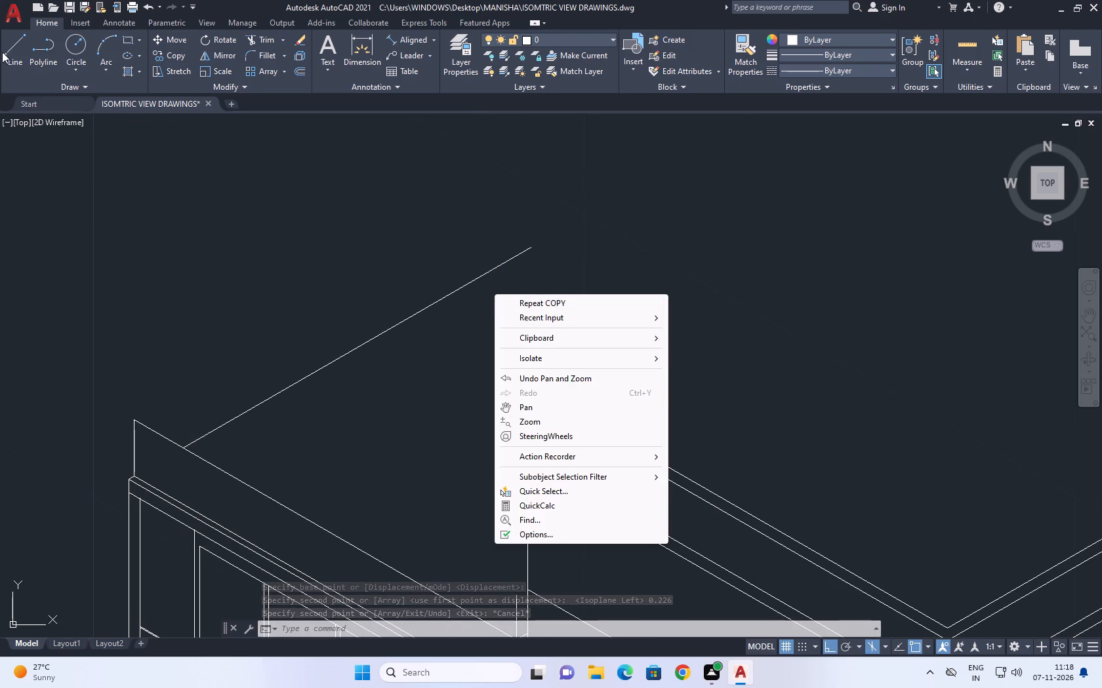
pyautogui.click(3, 50)
pyautogui.click(12, 54)
pyautogui.scroll(1, 571, 425)
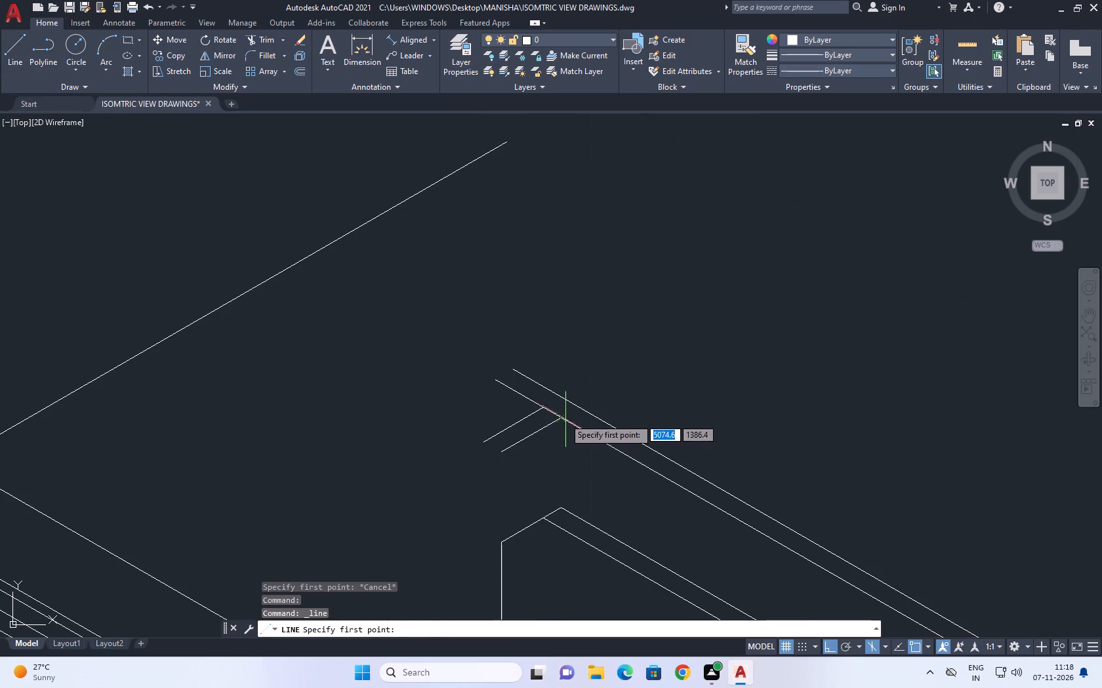
pyautogui.click(560, 415)
pyautogui.scroll(2, 561, 511)
pyautogui.click(560, 509)
pyautogui.rightClick(605, 434)
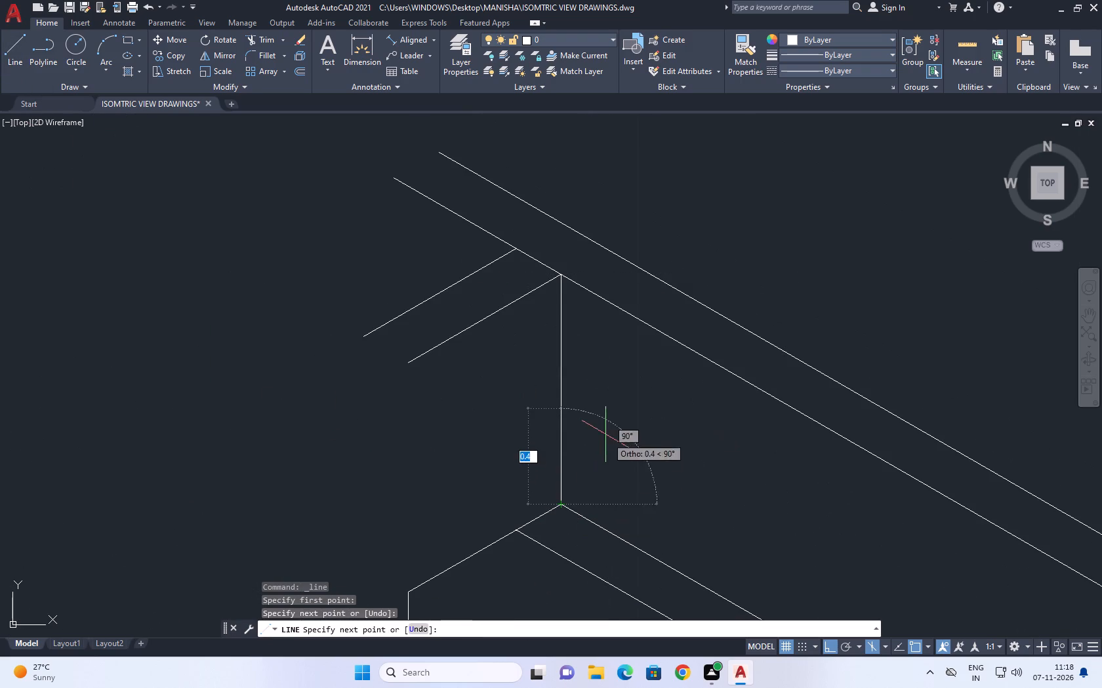
pyautogui.click(667, 454)
# Fillet the two raised receding lines with the outer and inner parapet lines at radius 0 to form clean corners.
pyautogui.scroll(-2, 476, 358)
pyautogui.moveTo(589, 333); pyautogui.dragTo(607, 394, button='middle')
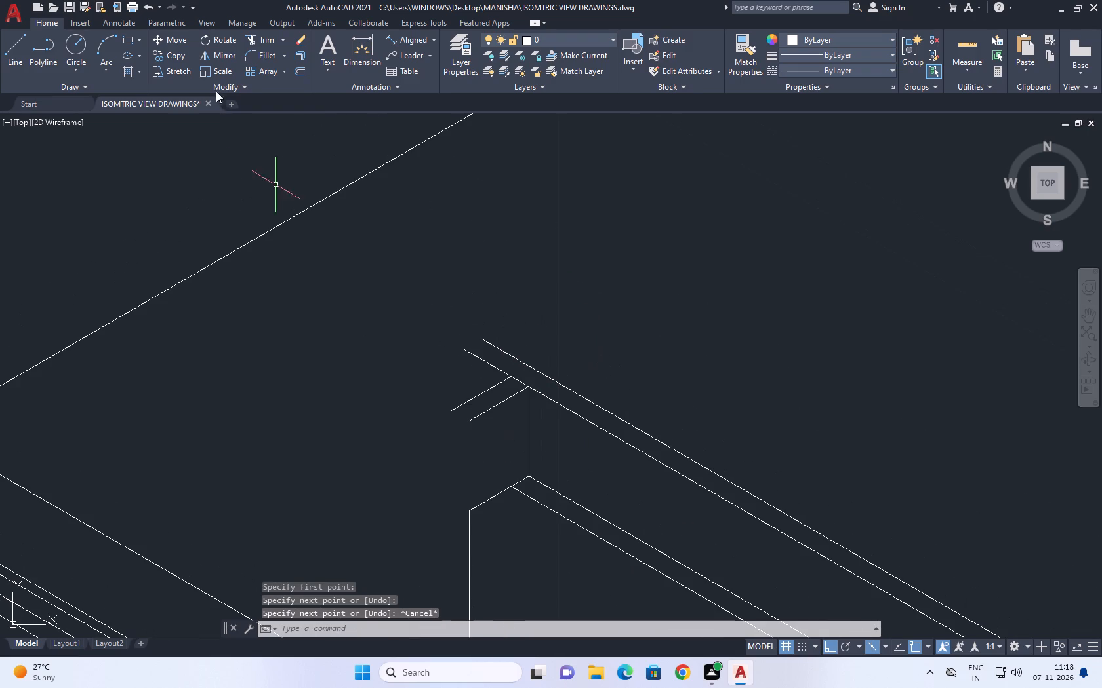
pyautogui.click(263, 52)
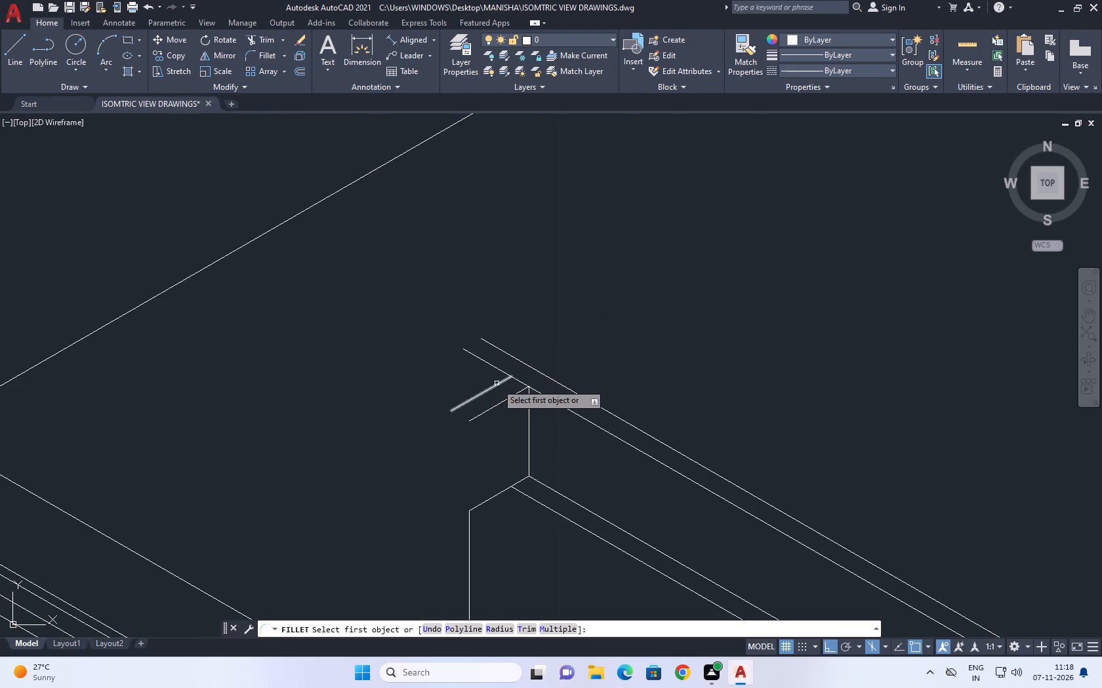
pyautogui.click(497, 383)
pyautogui.click(534, 368)
pyautogui.rightClick(554, 287)
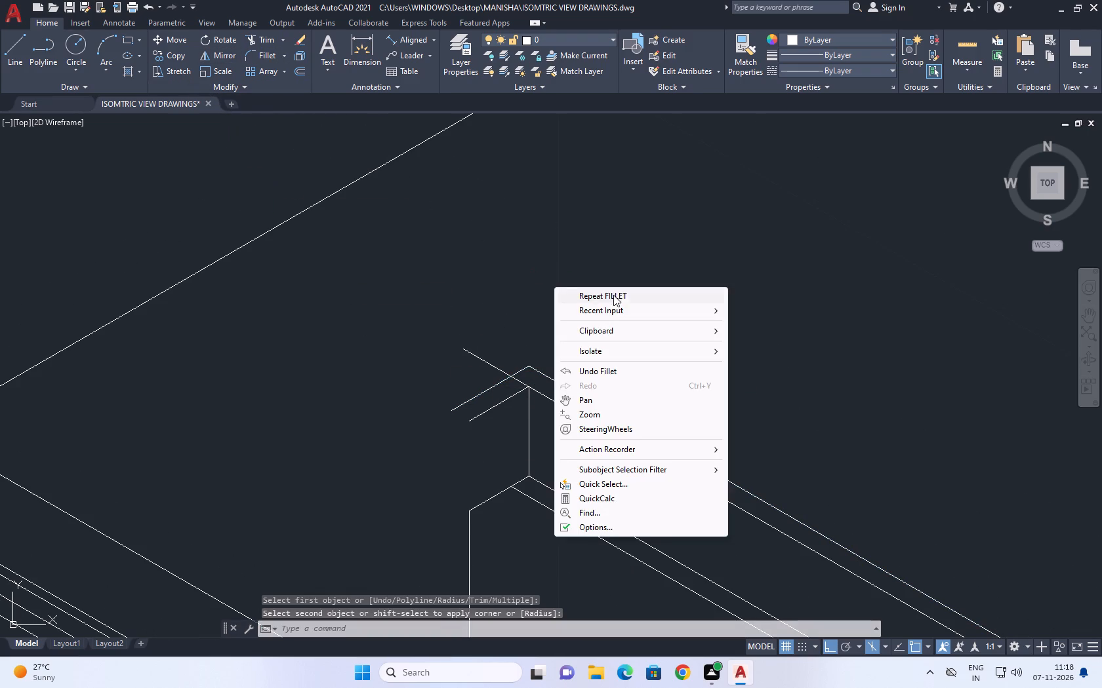
pyautogui.click(617, 291)
pyautogui.click(511, 402)
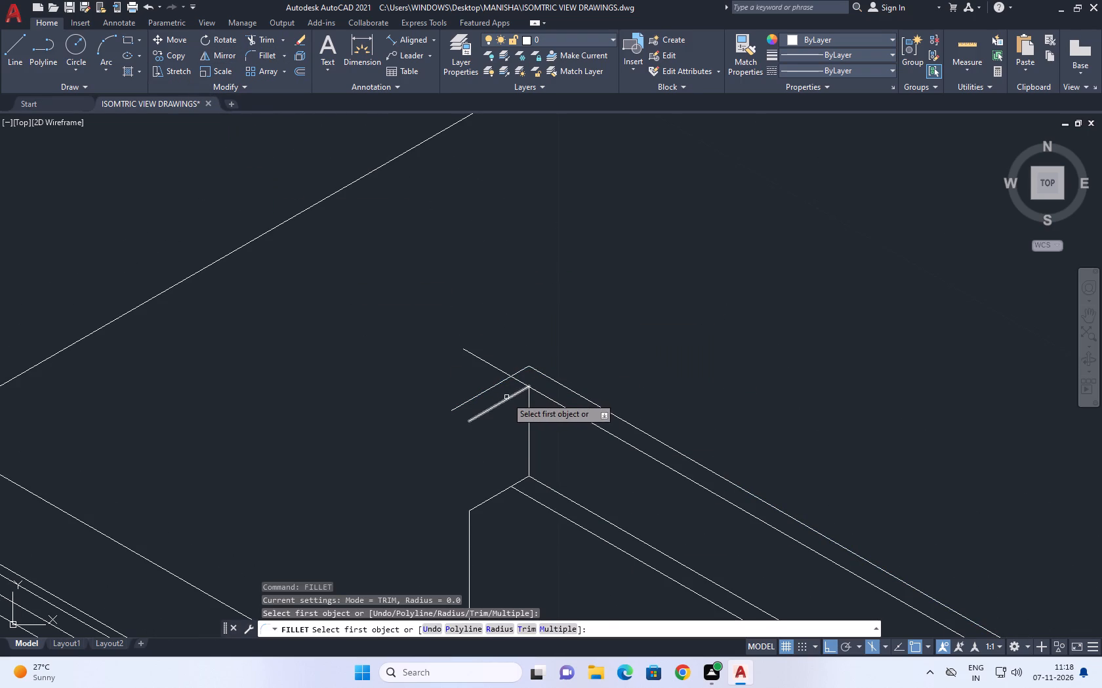
pyautogui.click(506, 397)
pyautogui.click(558, 397)
pyautogui.click(556, 401)
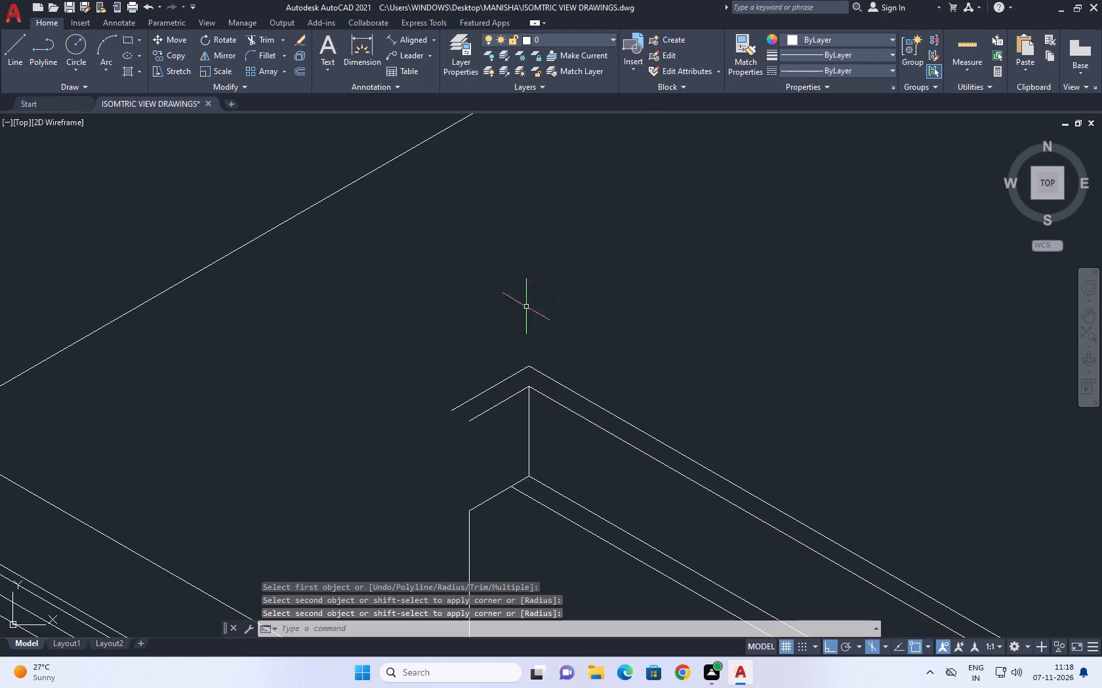
# Draw a short line closing the free ends of the two raised receding parapet lines.
pyautogui.click(18, 54)
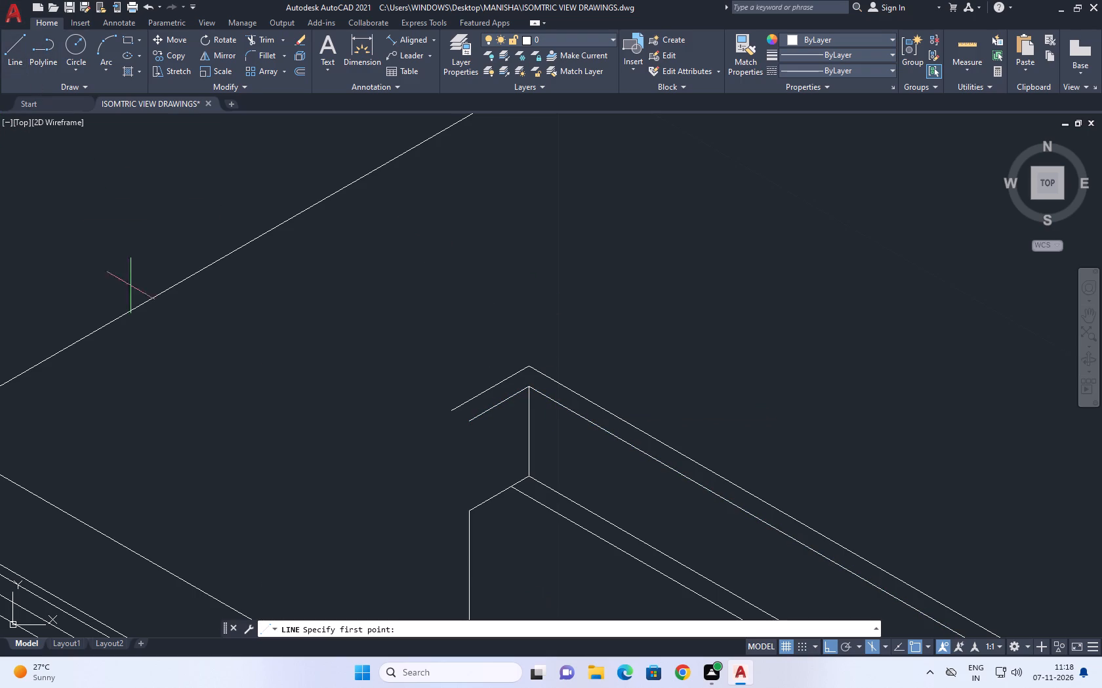
pyautogui.scroll(3, 462, 421)
pyautogui.click(479, 423)
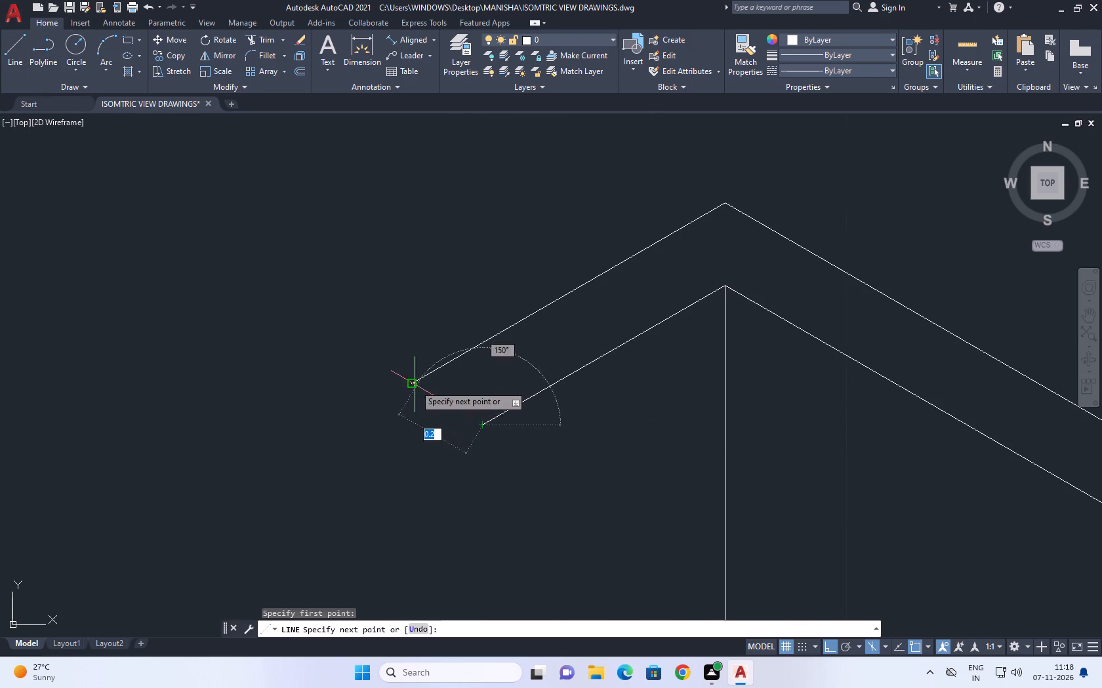
pyautogui.click(415, 384)
pyautogui.rightClick(432, 297)
pyautogui.click(489, 316)
# Draw a vertical line from the inner corner of the parapet's closed end down to the top of the wall edge.
pyautogui.scroll(-3, 526, 331)
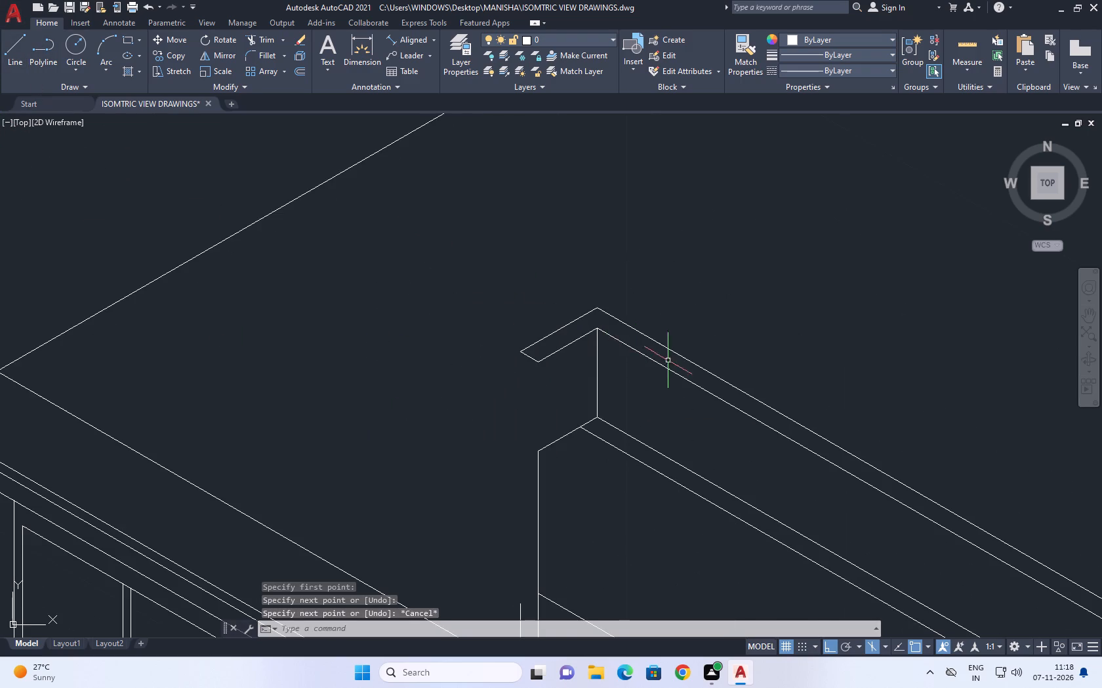
pyautogui.moveTo(718, 409); pyautogui.dragTo(746, 430, button='middle')
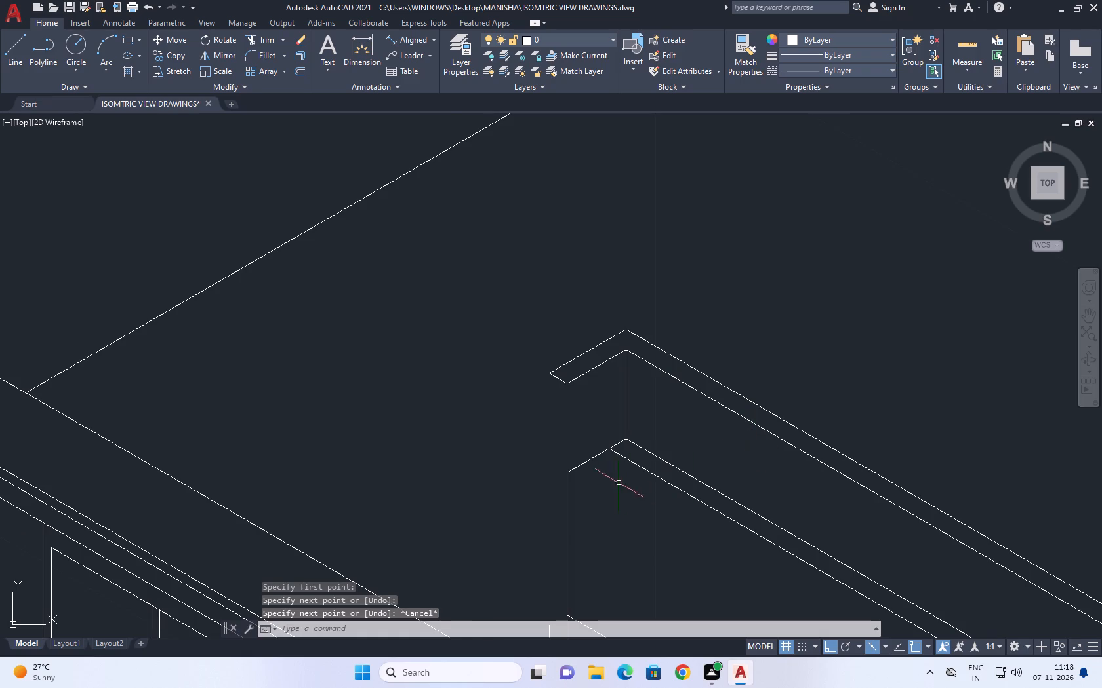
pyautogui.moveTo(586, 465); pyautogui.dragTo(538, 292, button='middle')
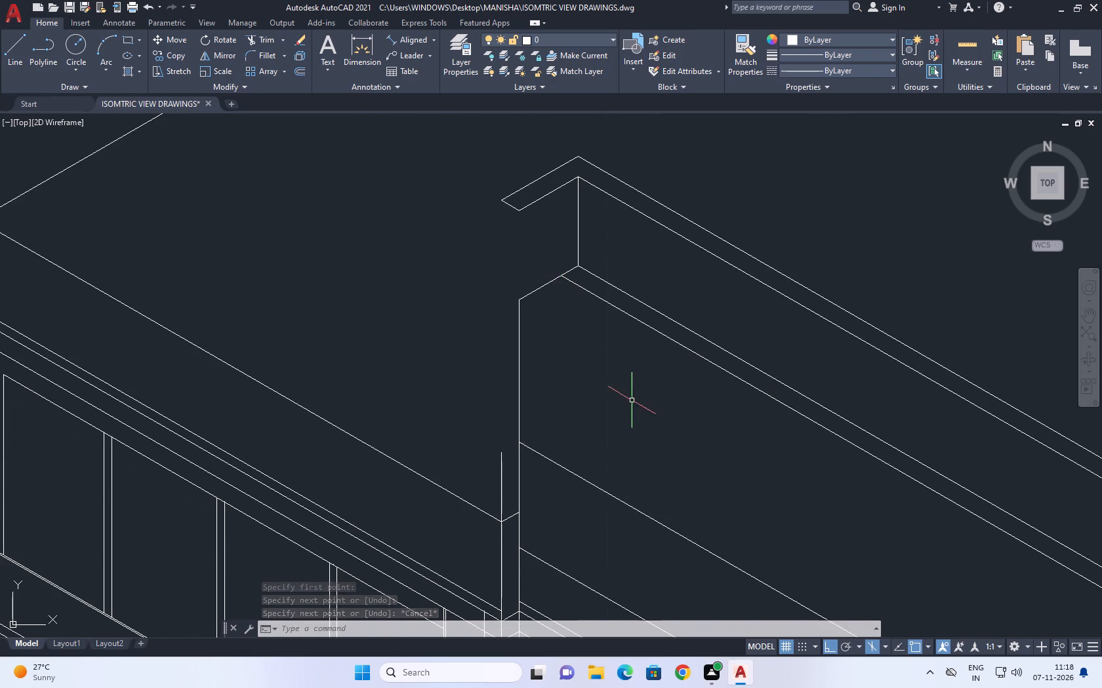
pyautogui.scroll(-1, 631, 404)
pyautogui.moveTo(619, 402); pyautogui.dragTo(607, 400, button='middle')
pyautogui.rightClick(549, 202)
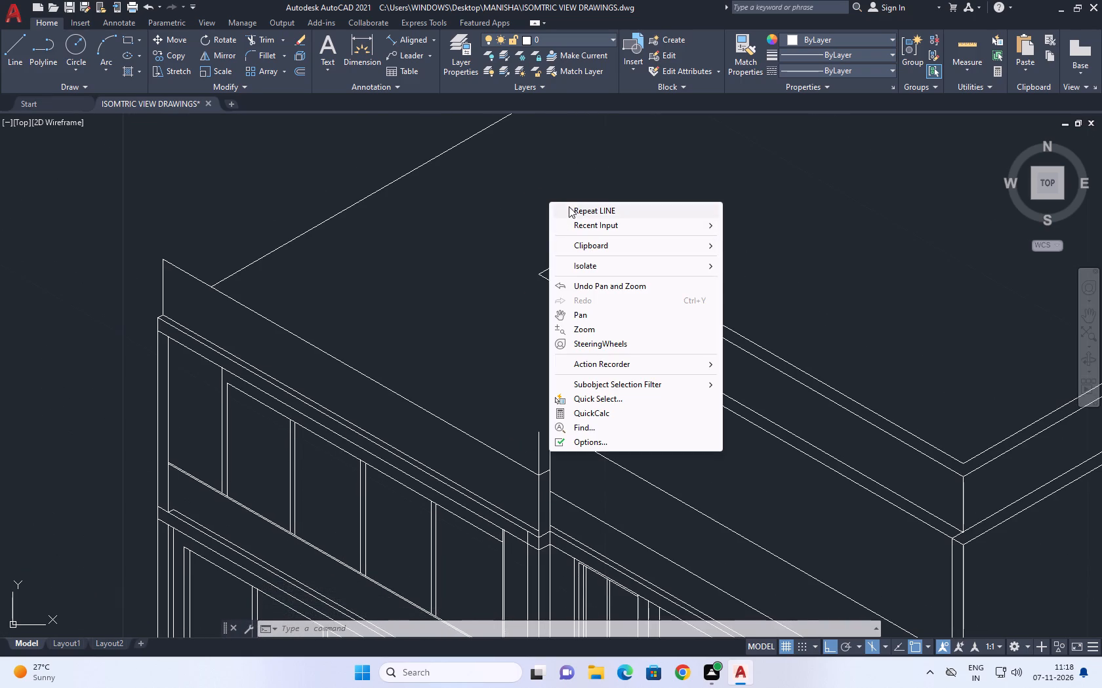
pyautogui.click(583, 217)
pyautogui.click(552, 281)
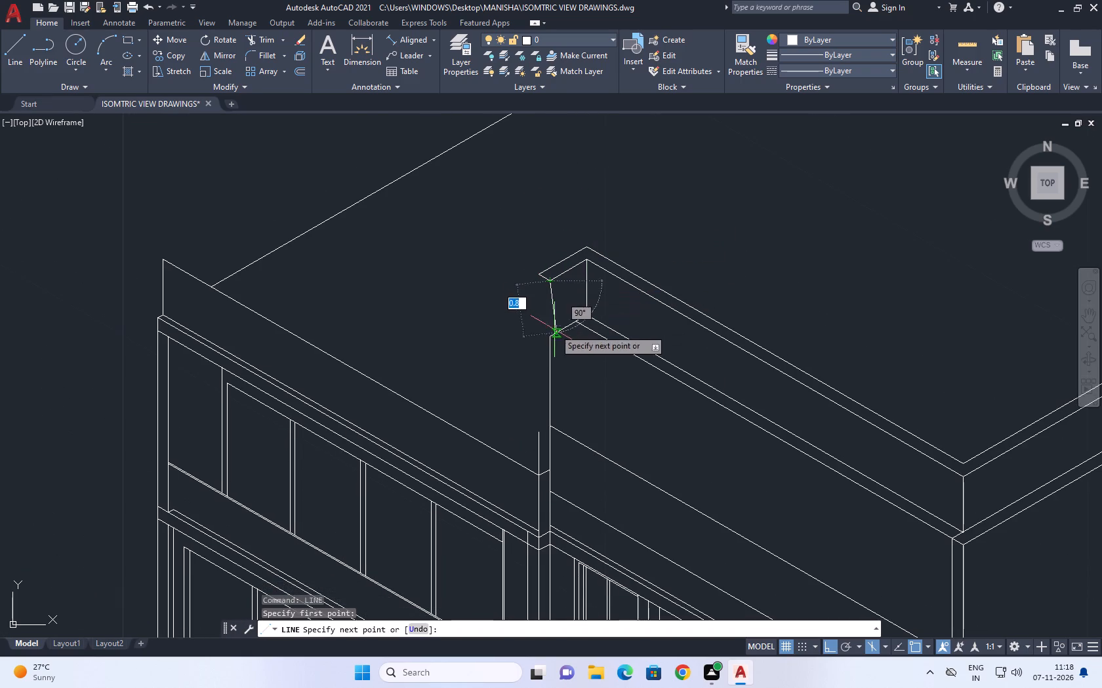
pyautogui.click(550, 337)
pyautogui.rightClick(613, 206)
pyautogui.click(645, 235)
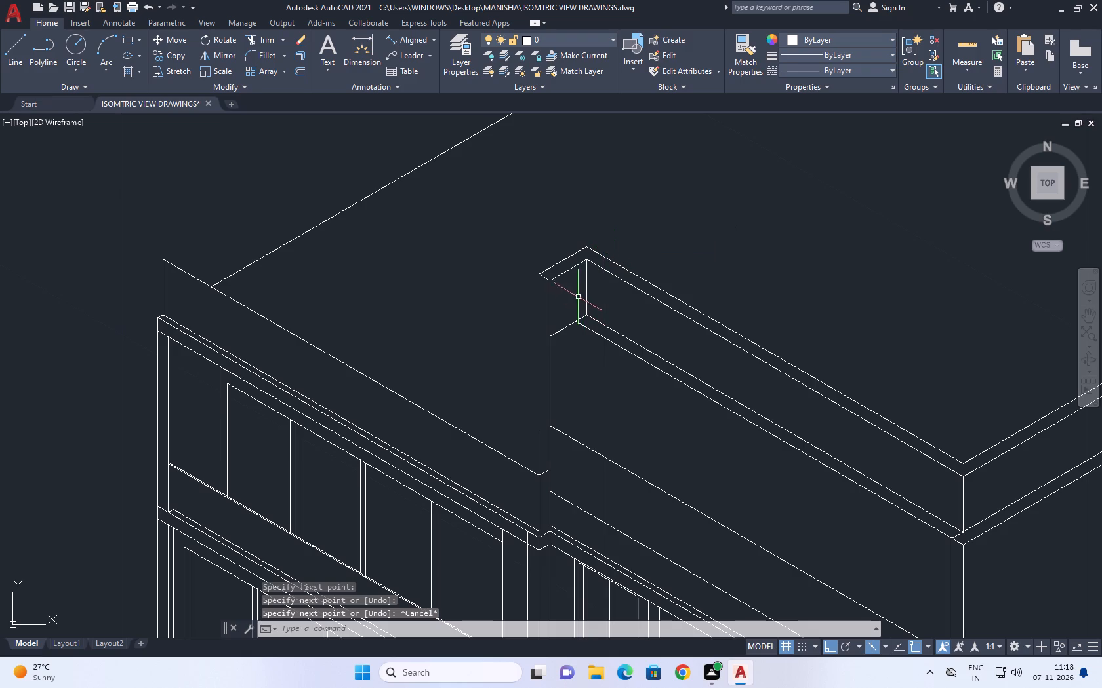
# Draw a long line at 150° from the outer corner of the parapet's closed end, running back over the left wing.
pyautogui.moveTo(473, 321); pyautogui.dragTo(521, 351, button='middle')
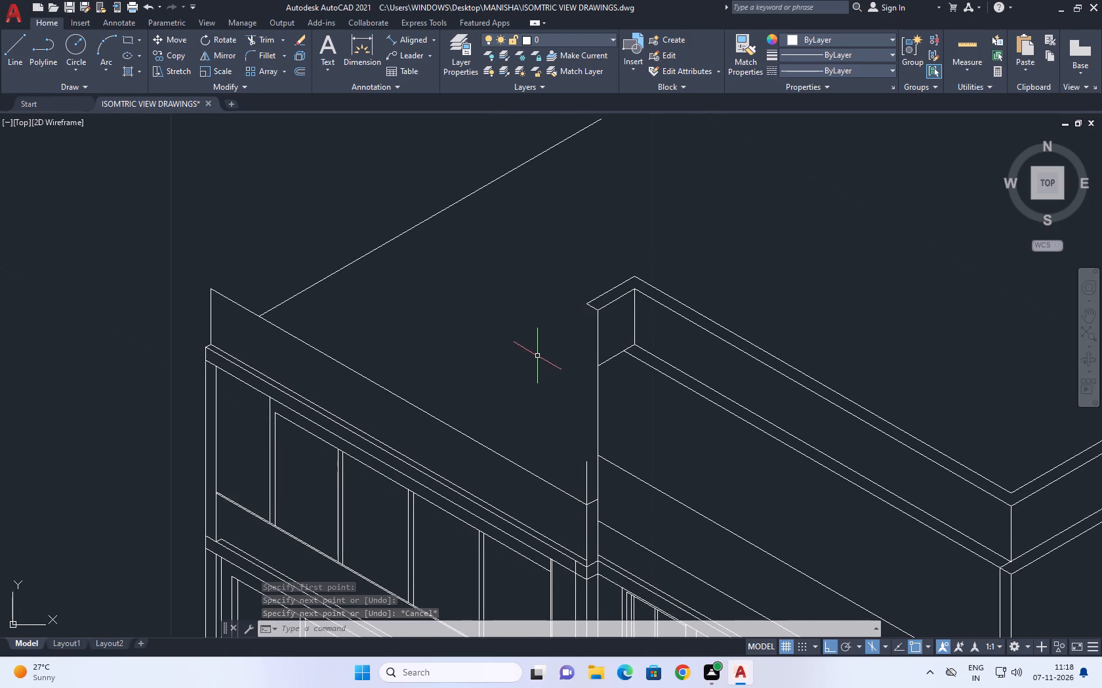
pyautogui.moveTo(567, 327); pyautogui.dragTo(649, 375, button='middle')
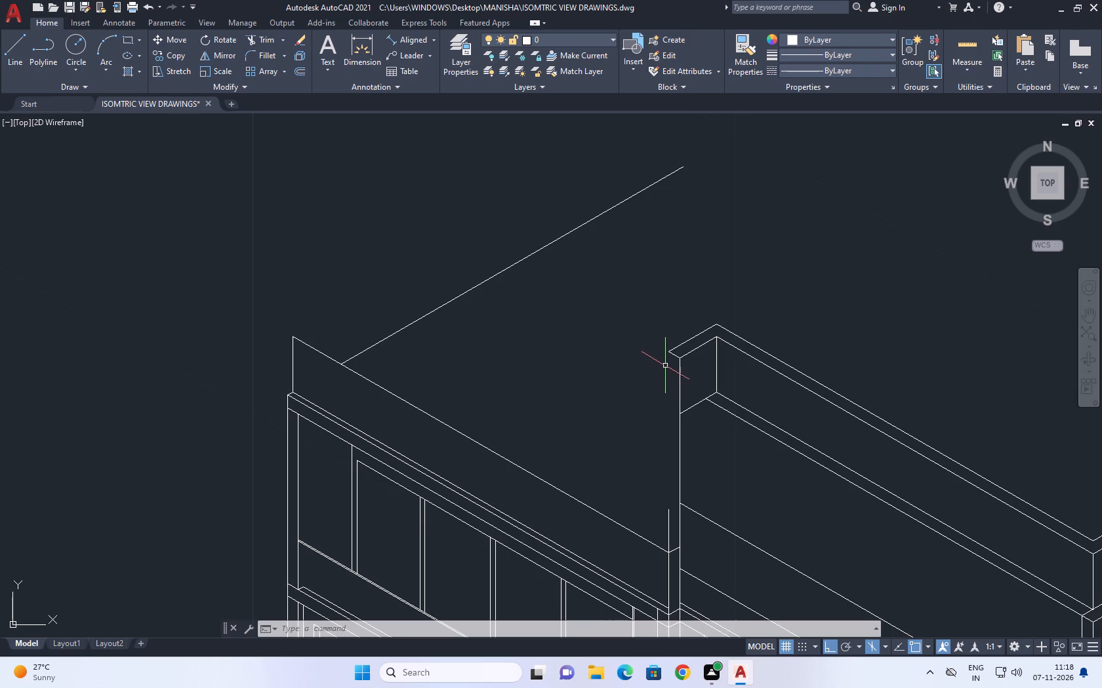
pyautogui.moveTo(685, 378); pyautogui.dragTo(712, 396, button='middle')
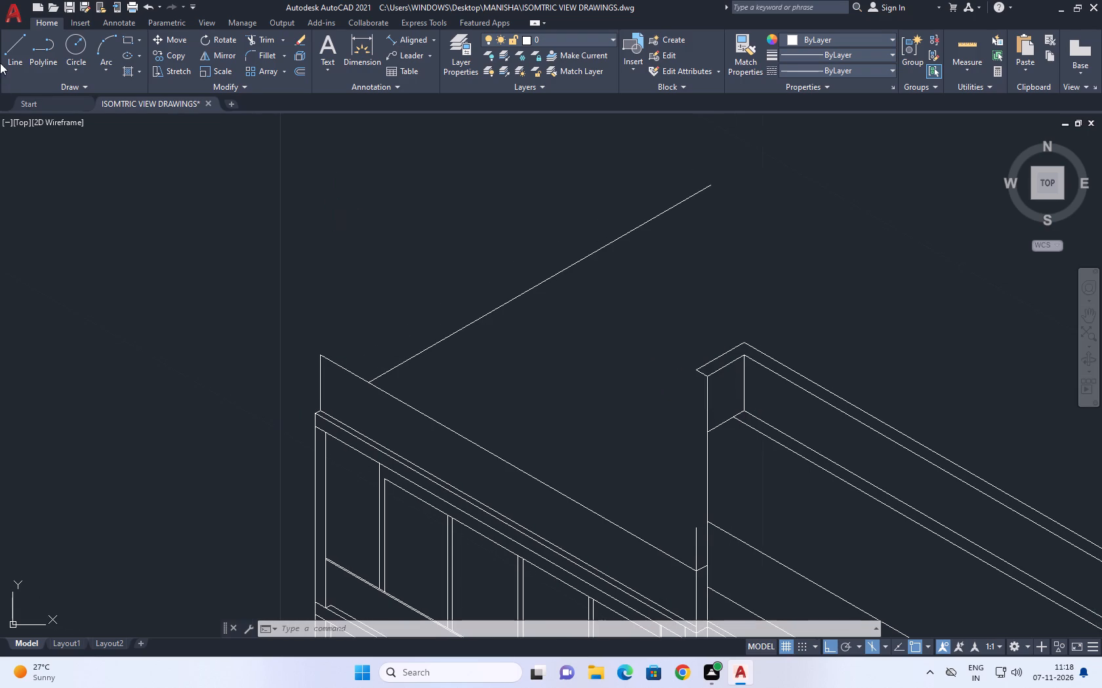
pyautogui.click(16, 63)
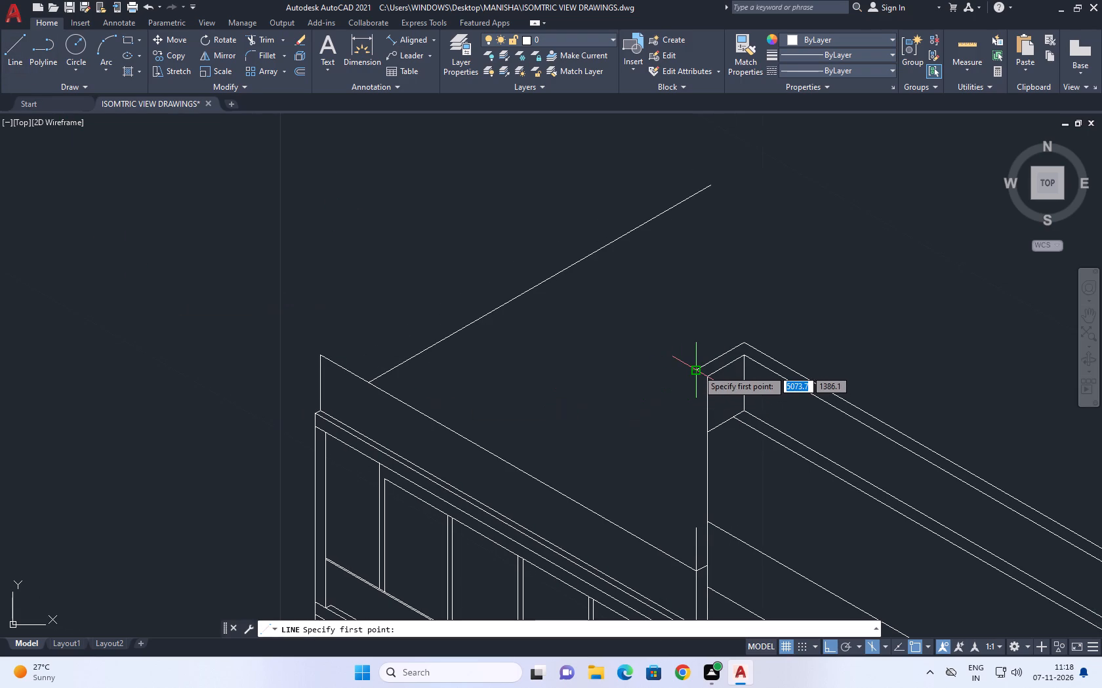
pyautogui.click(698, 369)
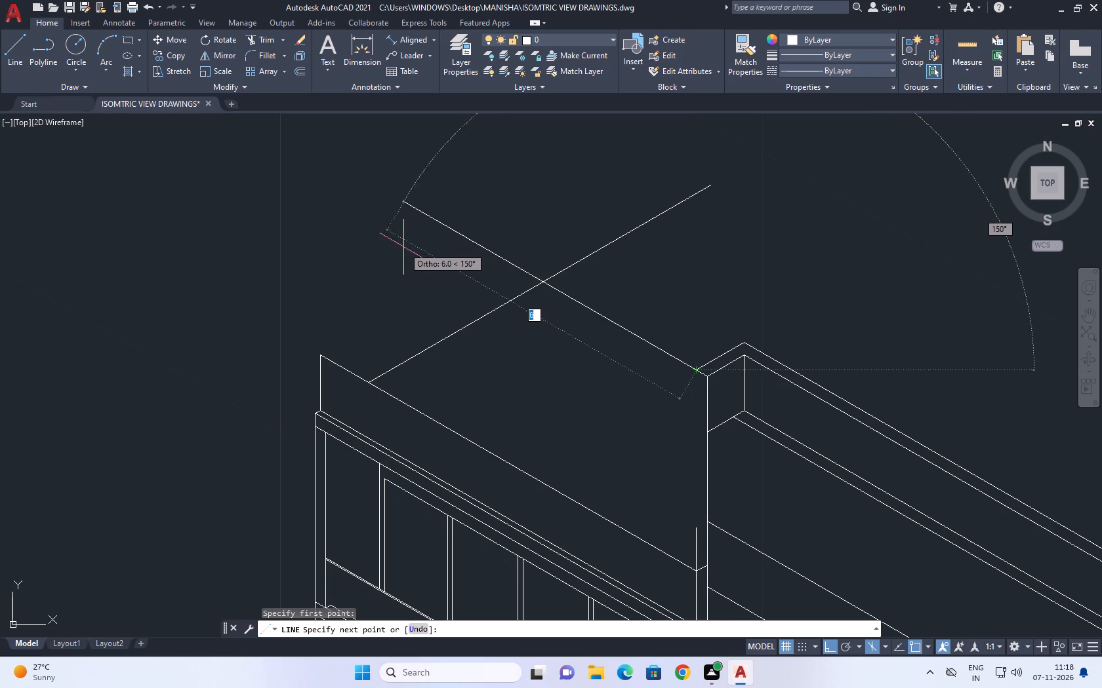
pyautogui.click(354, 198)
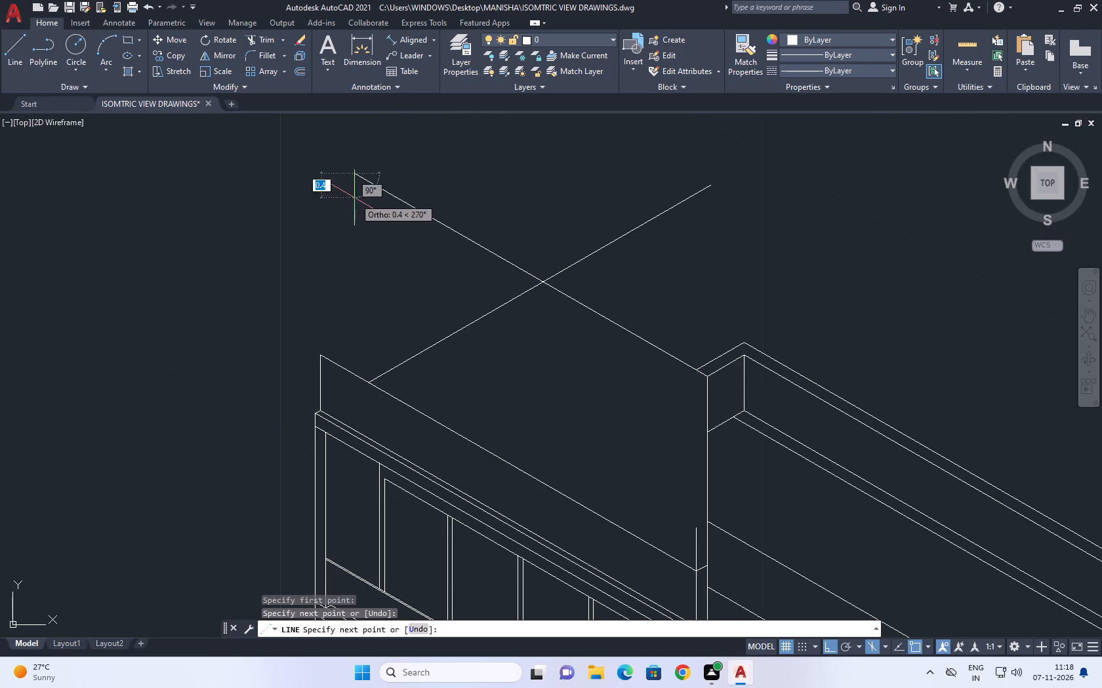
pyautogui.rightClick(440, 197)
pyautogui.click(480, 225)
# Draw a parallel line at 150° over the left wing from the base of the parapet end's vertical edge.
pyautogui.moveTo(535, 317); pyautogui.dragTo(550, 409, button='middle')
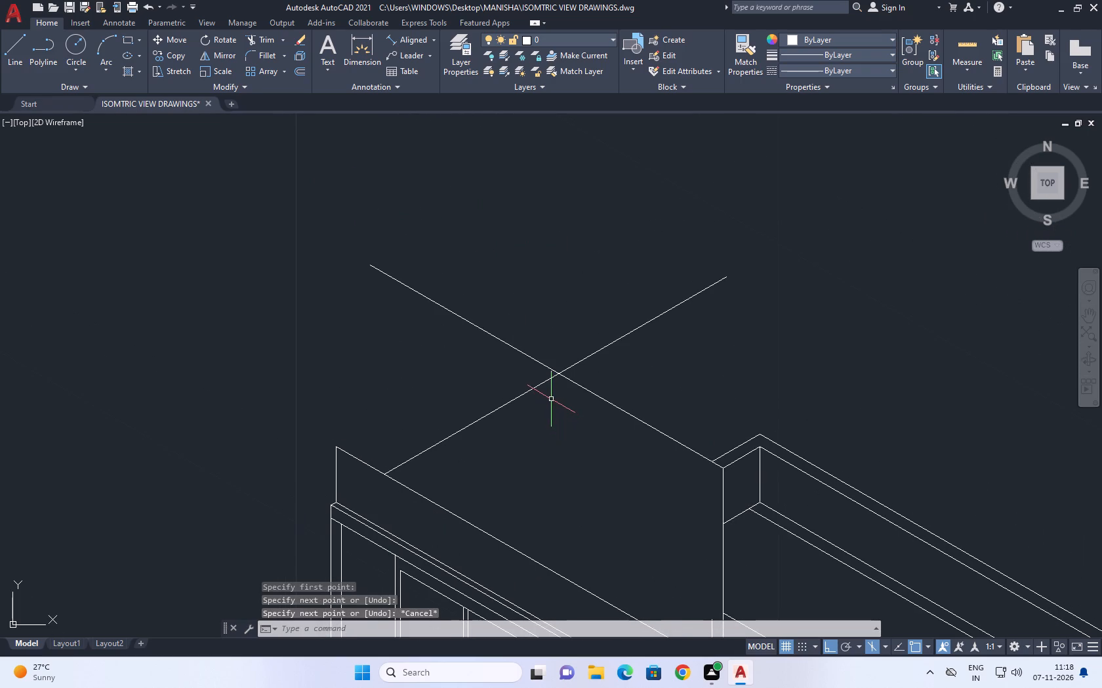
pyautogui.moveTo(631, 432); pyautogui.dragTo(577, 418, button='middle')
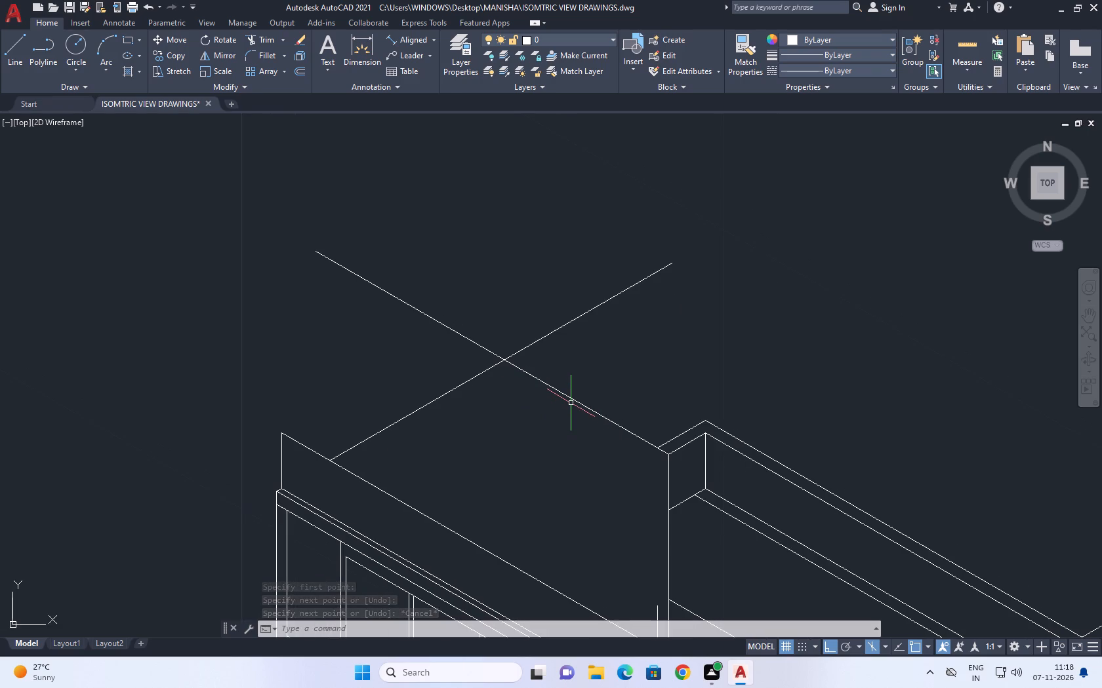
pyautogui.moveTo(682, 458); pyautogui.dragTo(634, 388, button='middle')
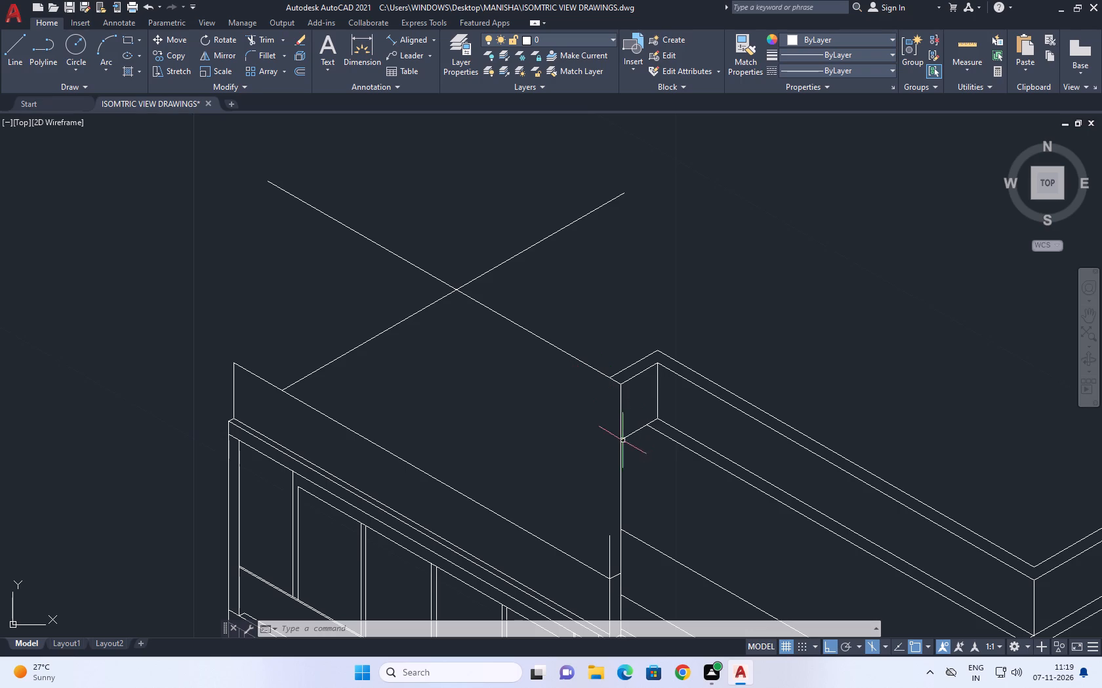
pyautogui.rightClick(657, 273)
pyautogui.click(720, 282)
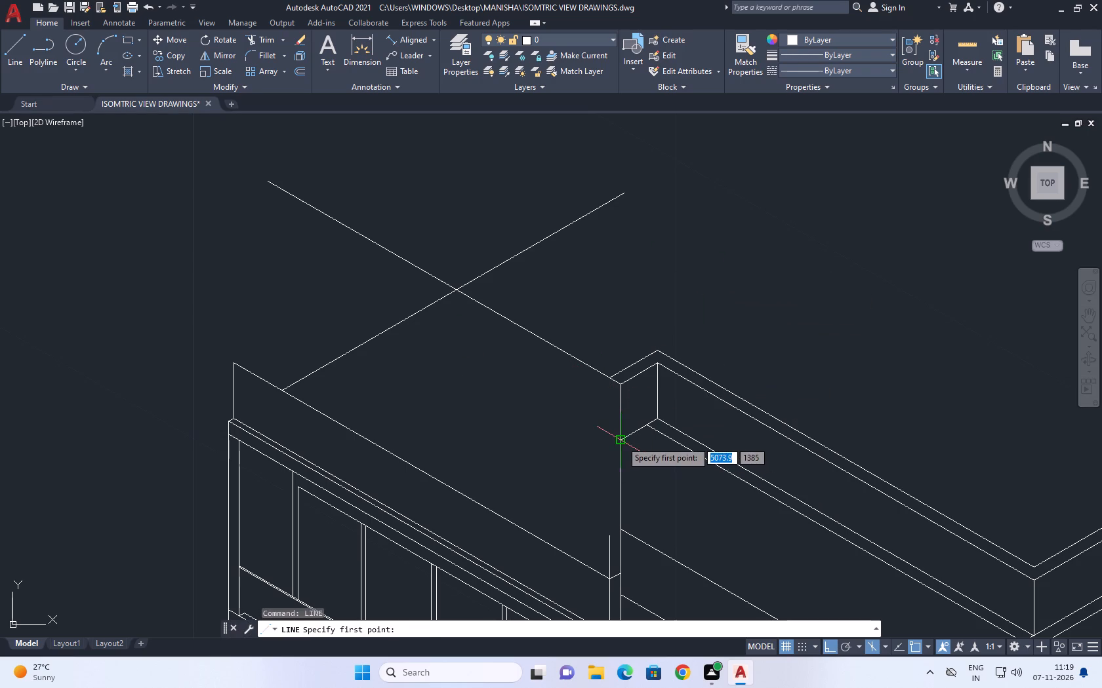
pyautogui.click(621, 441)
pyautogui.click(245, 283)
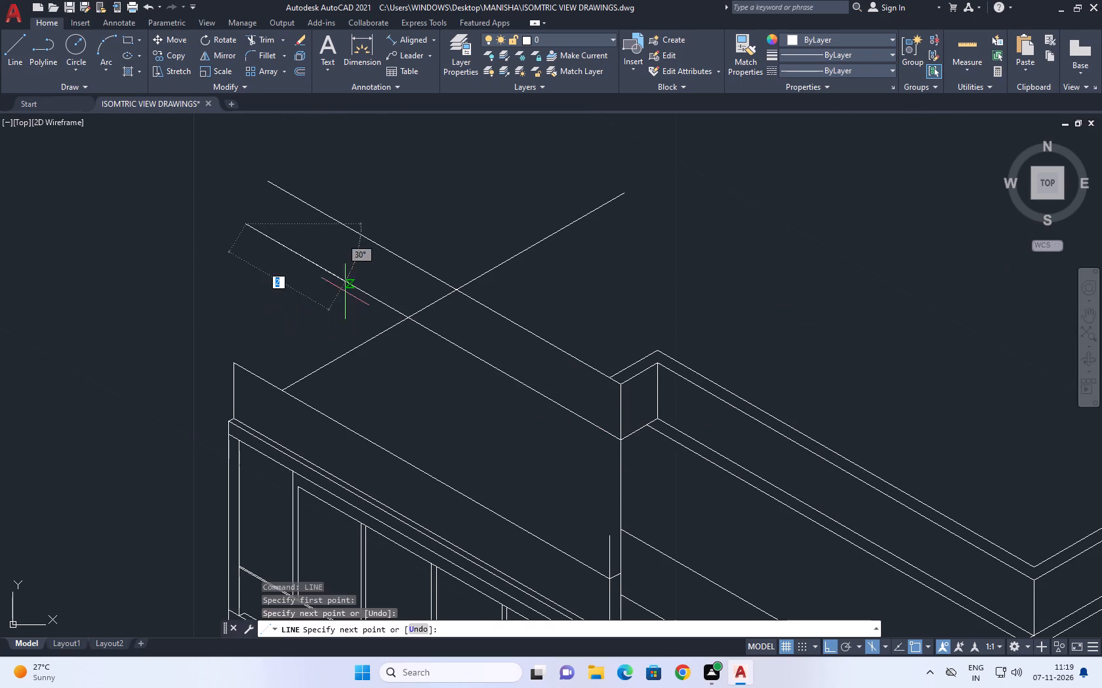
pyautogui.rightClick(336, 281)
pyautogui.click(384, 301)
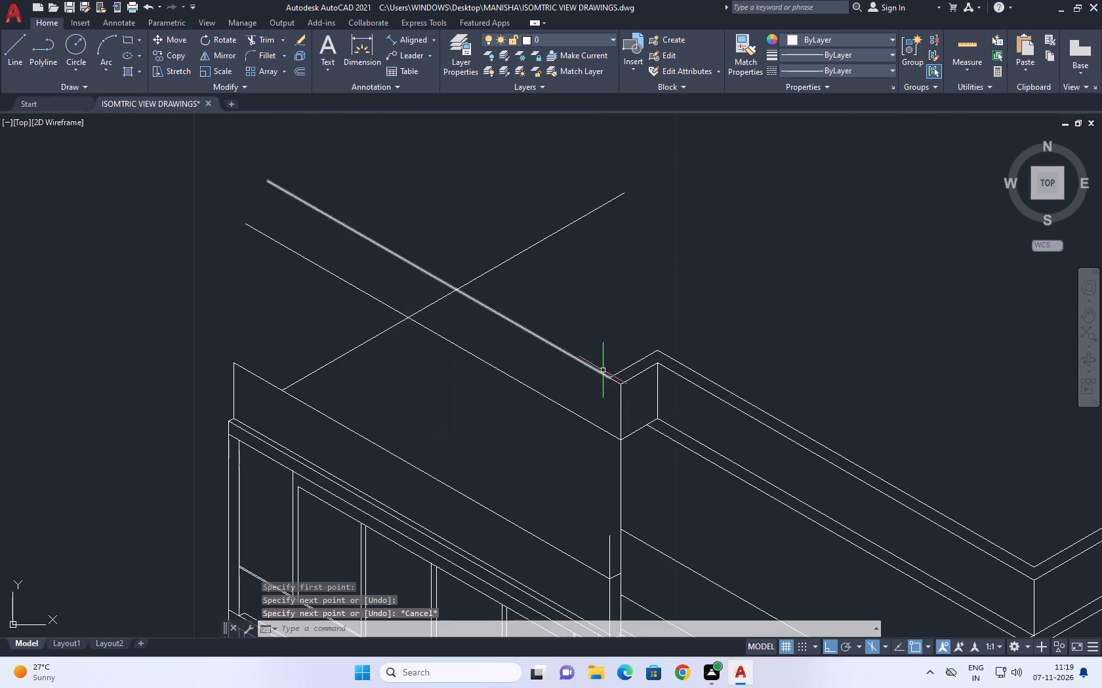
# Copy the upper 150° line 0.226 along the parapet's receding outer top edge, using the top isoplane.
pyautogui.click(584, 367)
pyautogui.moveTo(613, 343); pyautogui.dragTo(602, 384, button='middle')
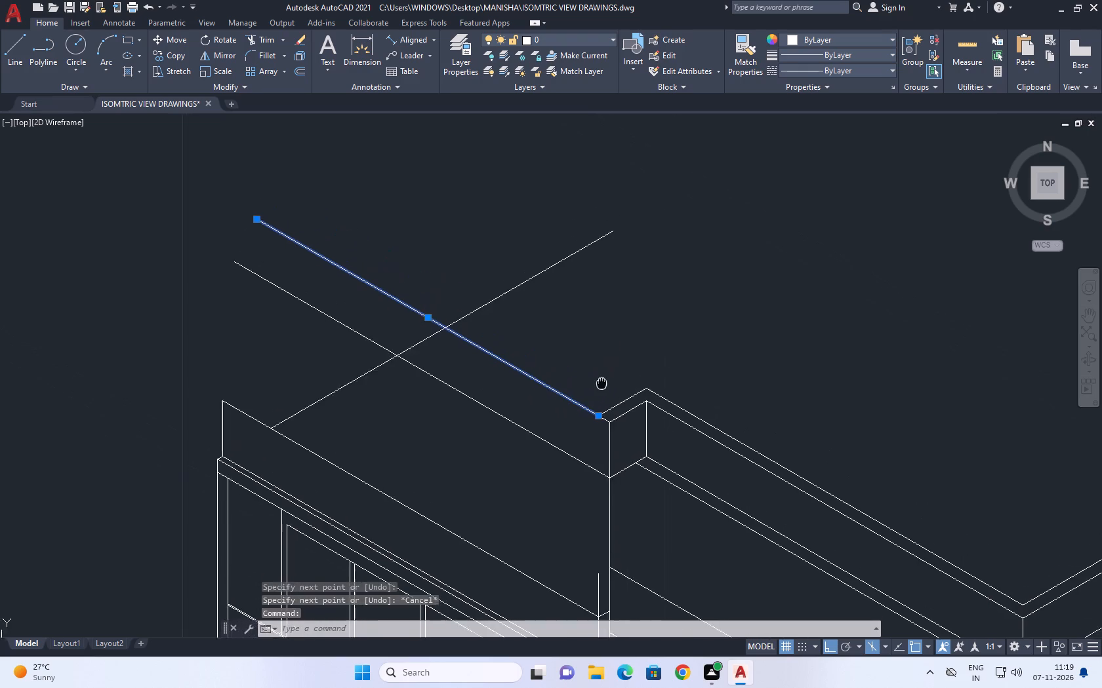
pyautogui.moveTo(602, 384); pyautogui.dragTo(594, 401, button='middle')
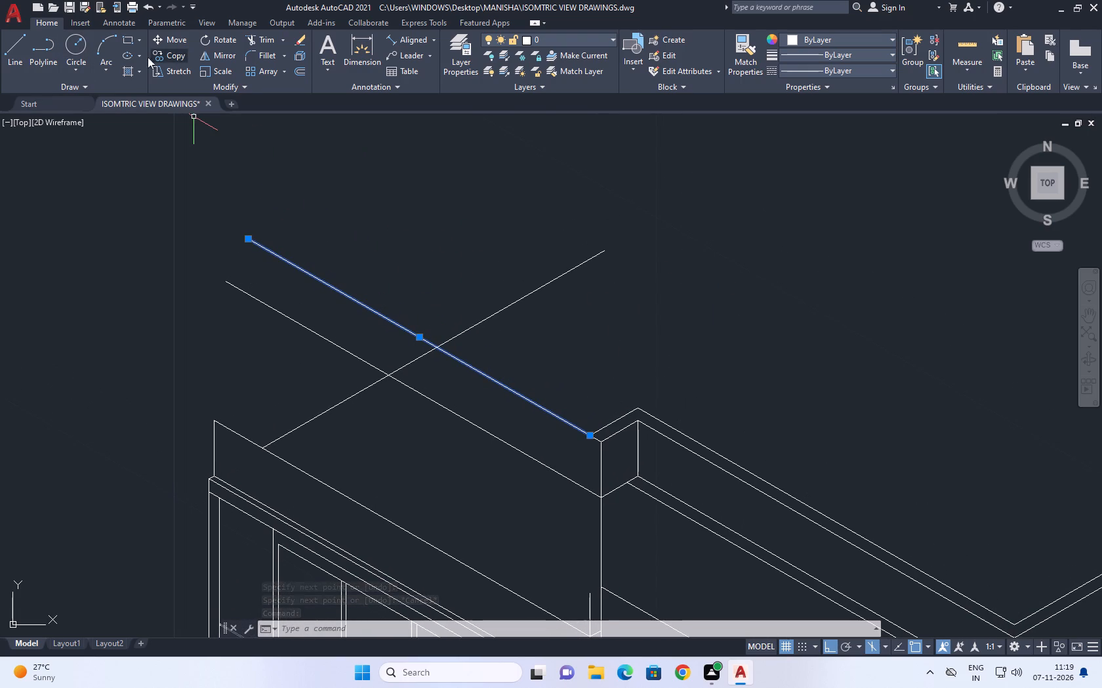
pyautogui.click(177, 59)
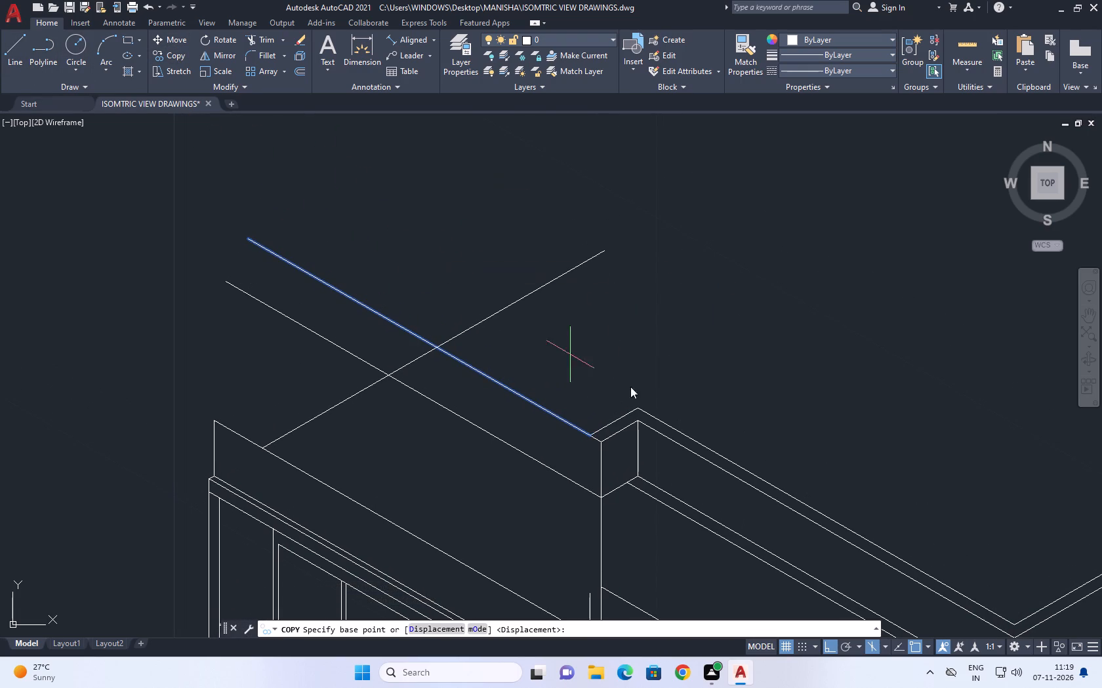
pyautogui.scroll(2, 598, 441)
pyautogui.click(579, 432)
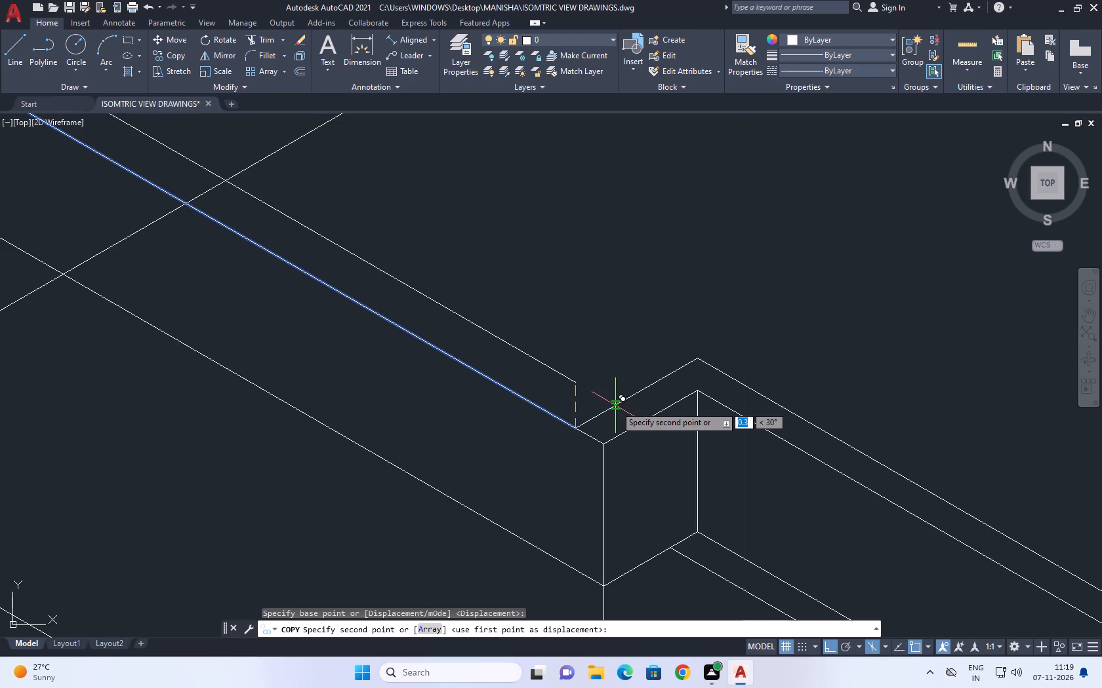
pyautogui.press('F5')
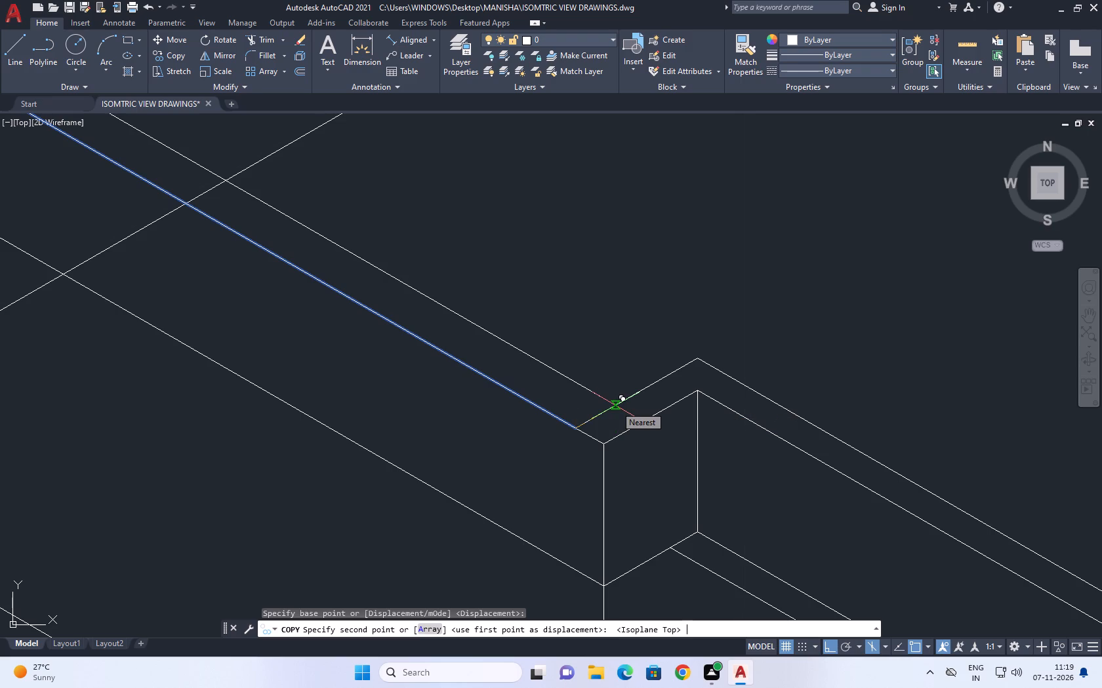
pyautogui.write('0.0')
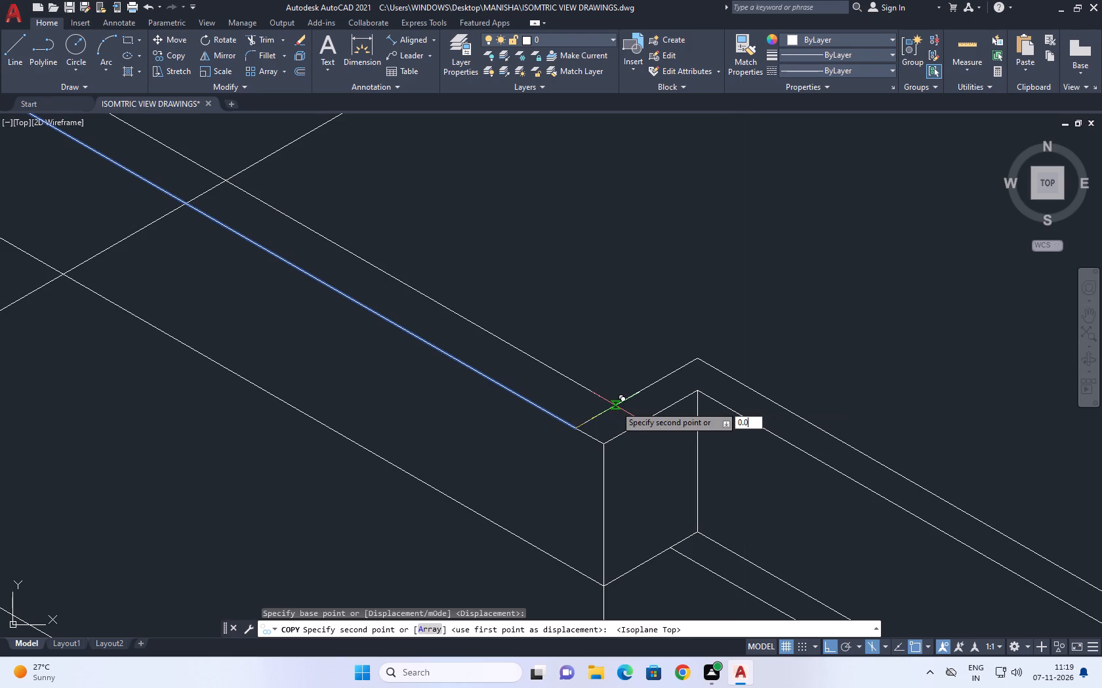
pyautogui.press('BackSpace')
pyautogui.write('226')
pyautogui.press('Return')
pyautogui.rightClick(668, 372)
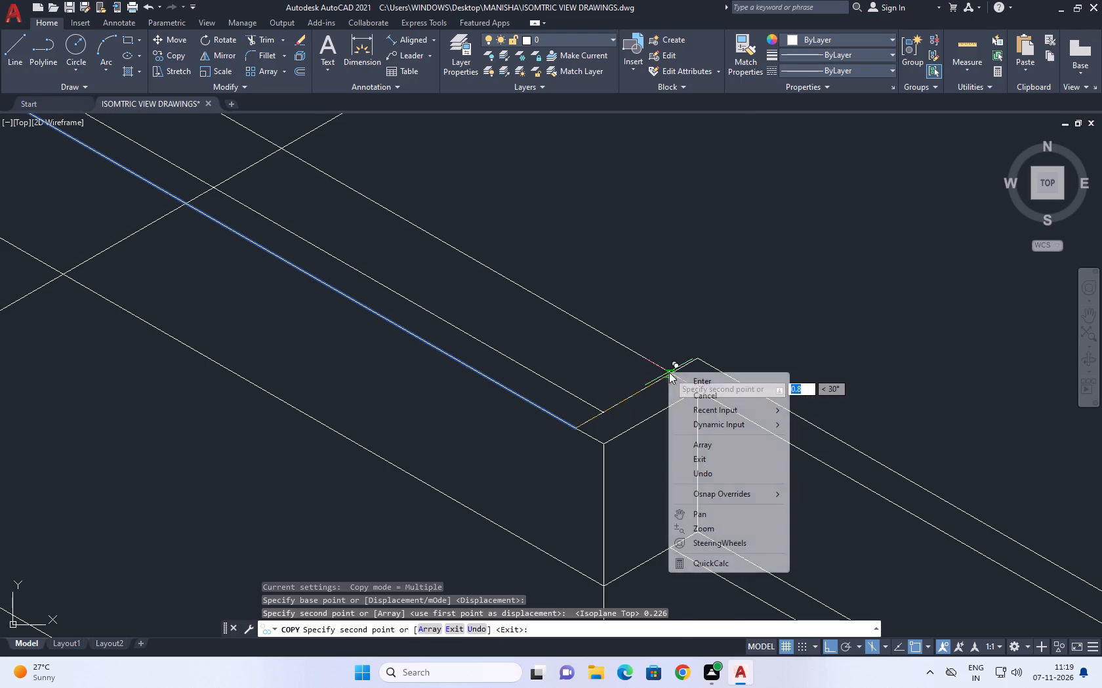
pyautogui.click(699, 387)
# Trim the end of the parapet's outer top edge that projects past the copied line to form a clean corner.
pyautogui.scroll(-4, 624, 396)
pyautogui.moveTo(684, 344); pyautogui.dragTo(672, 381, button='middle')
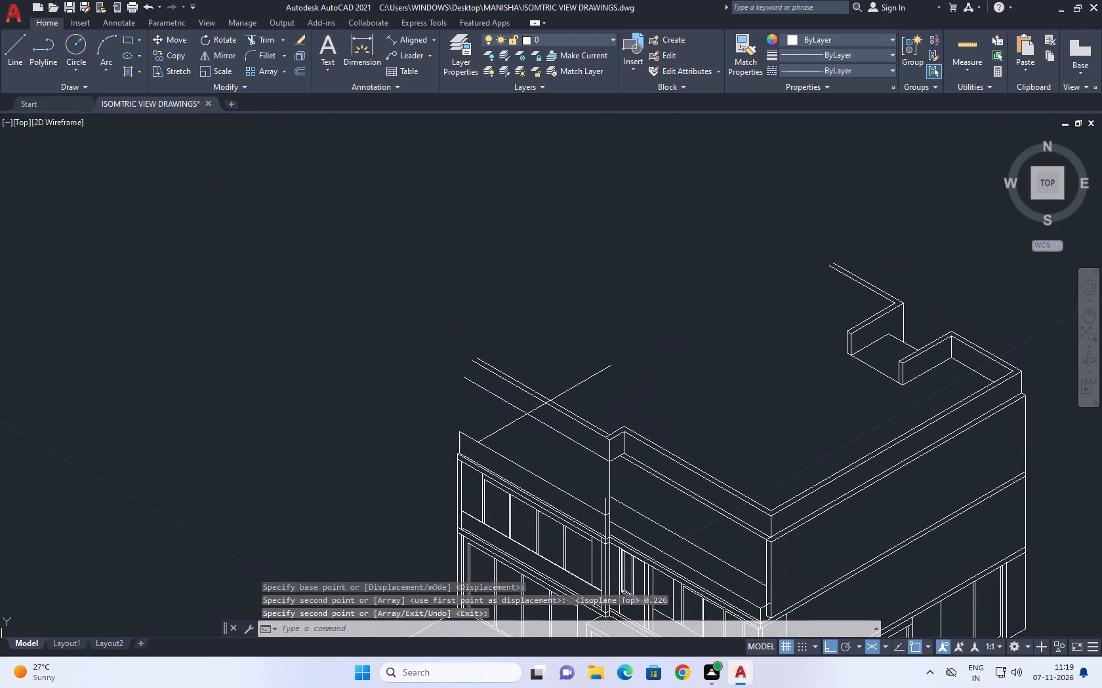
pyautogui.click(272, 42)
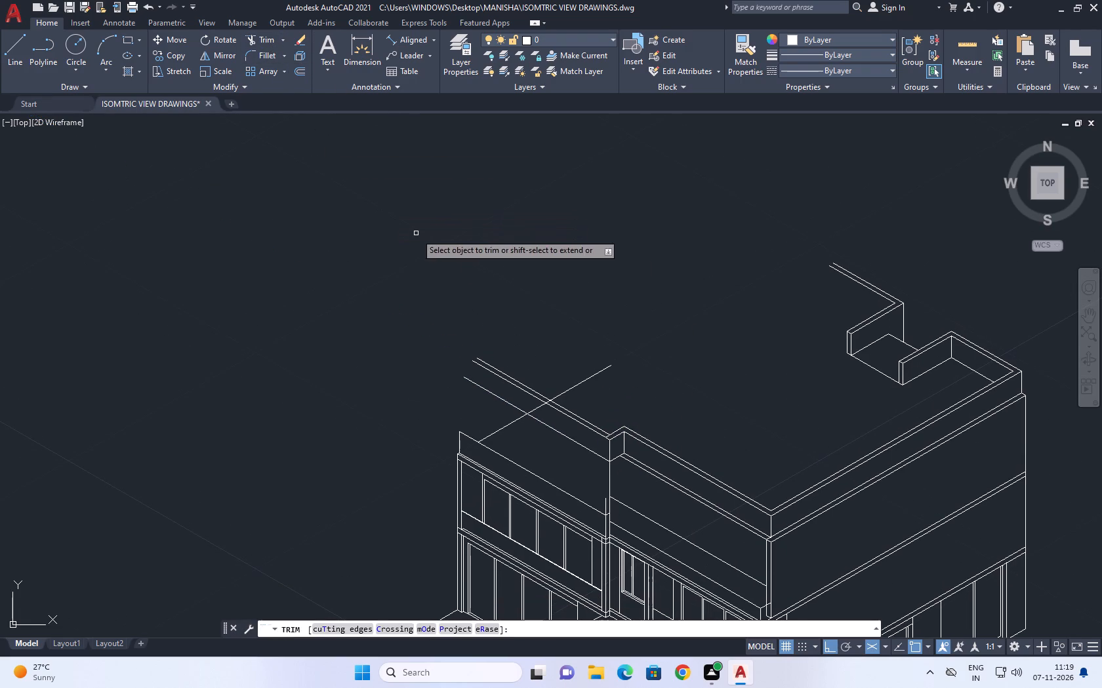
pyautogui.scroll(3, 577, 430)
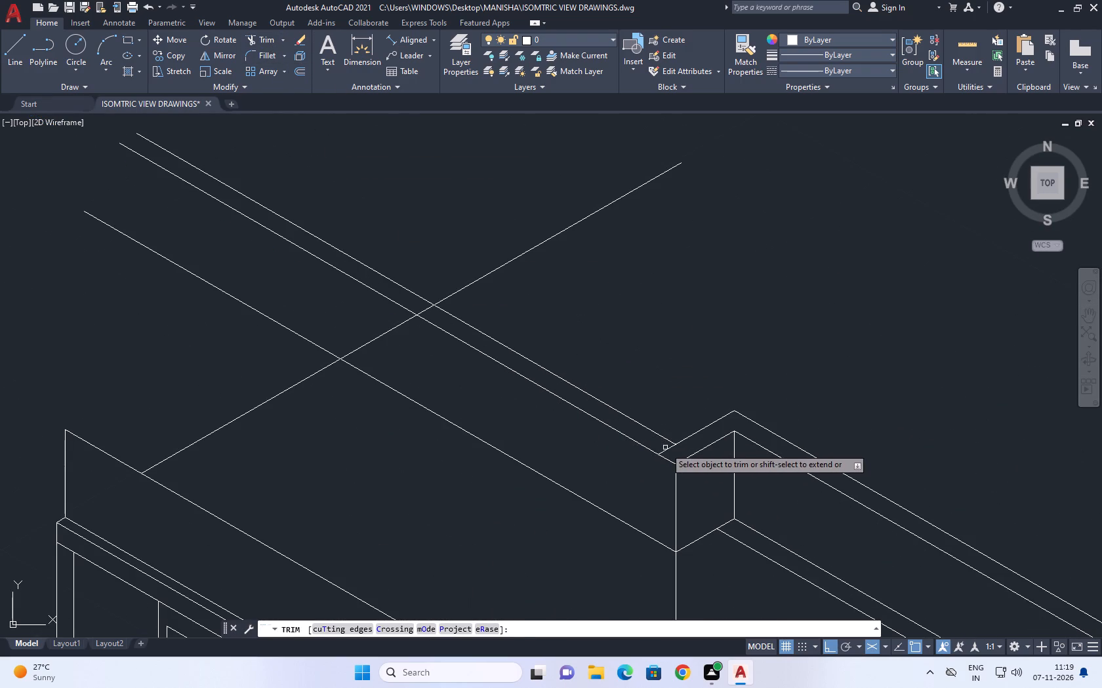
pyautogui.click(667, 452)
pyautogui.rightClick(661, 324)
pyautogui.click(708, 341)
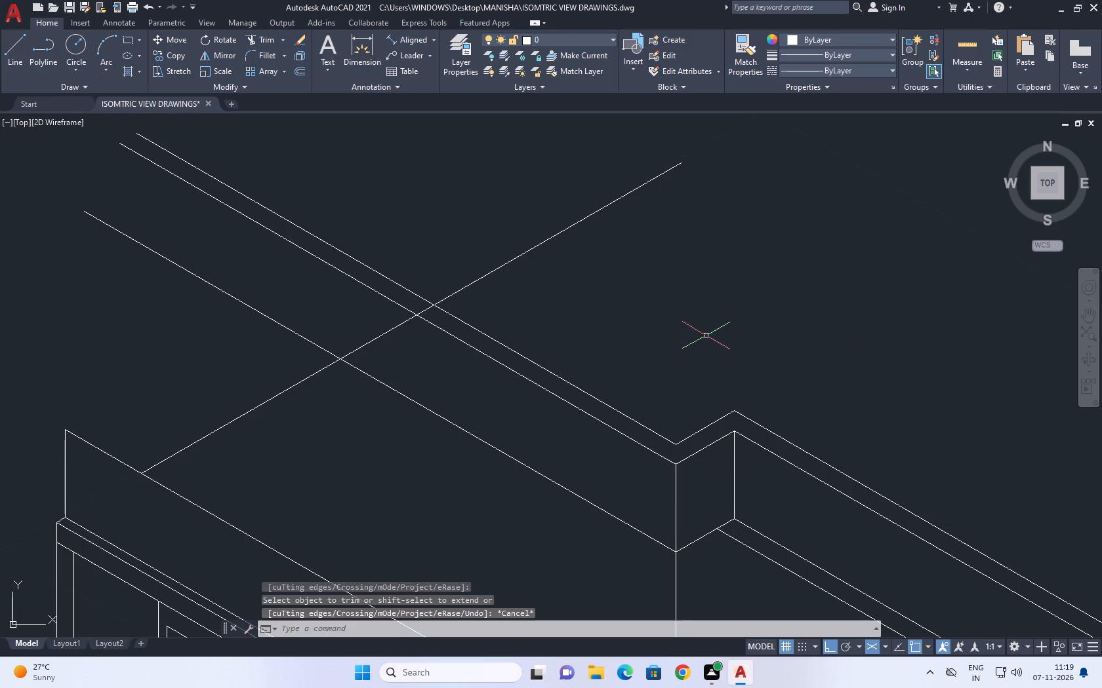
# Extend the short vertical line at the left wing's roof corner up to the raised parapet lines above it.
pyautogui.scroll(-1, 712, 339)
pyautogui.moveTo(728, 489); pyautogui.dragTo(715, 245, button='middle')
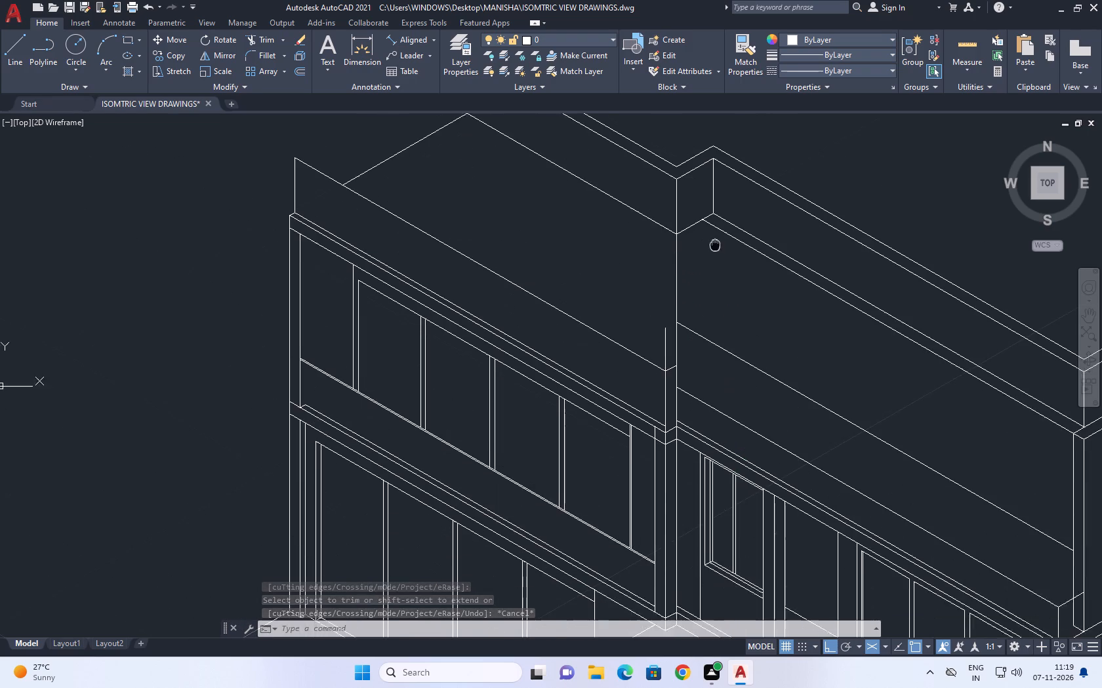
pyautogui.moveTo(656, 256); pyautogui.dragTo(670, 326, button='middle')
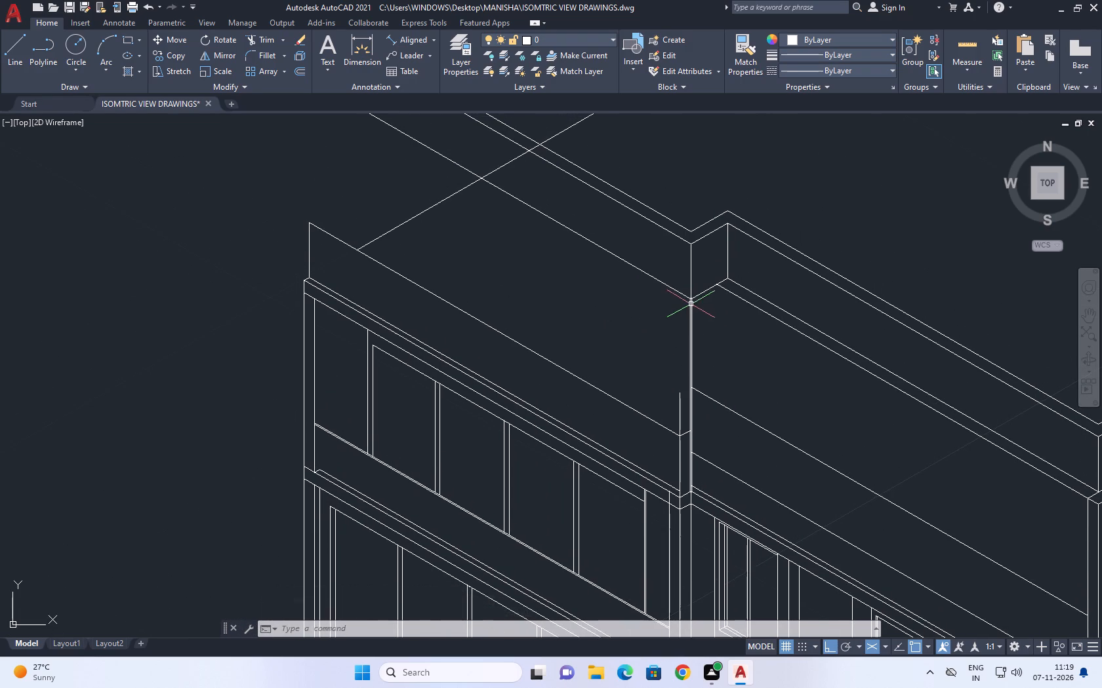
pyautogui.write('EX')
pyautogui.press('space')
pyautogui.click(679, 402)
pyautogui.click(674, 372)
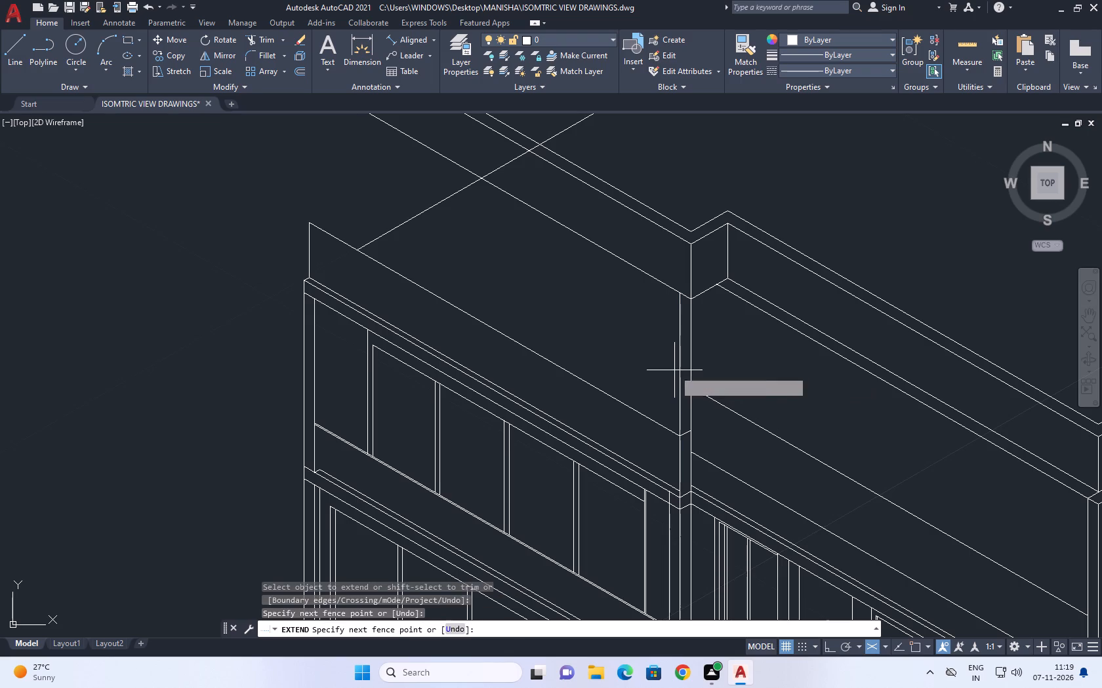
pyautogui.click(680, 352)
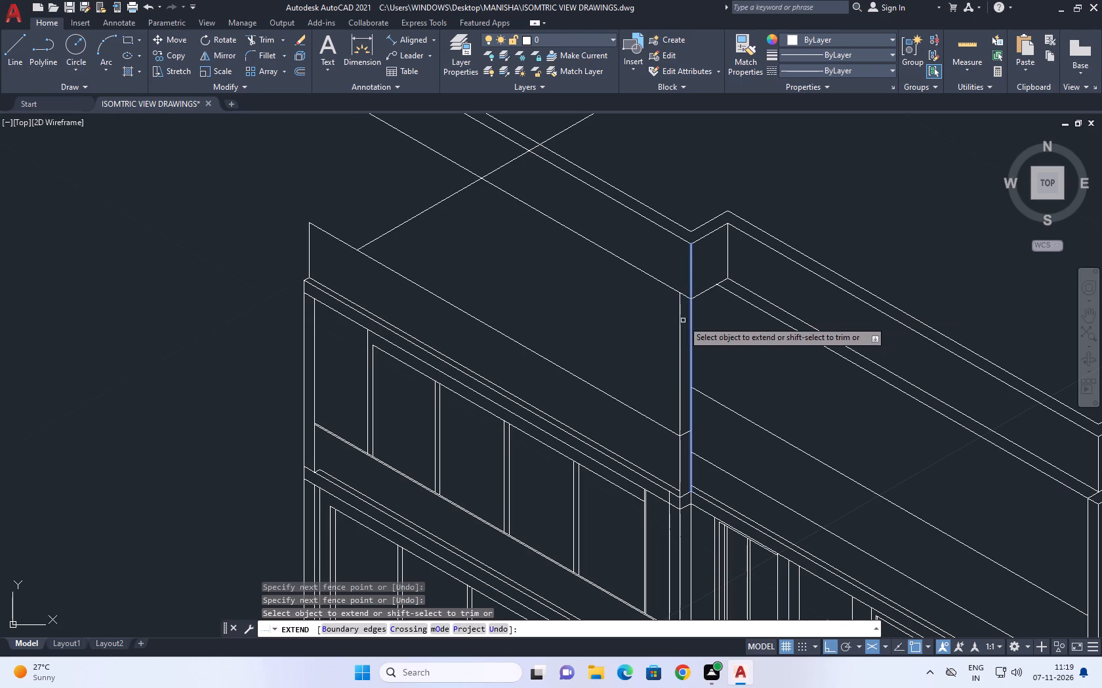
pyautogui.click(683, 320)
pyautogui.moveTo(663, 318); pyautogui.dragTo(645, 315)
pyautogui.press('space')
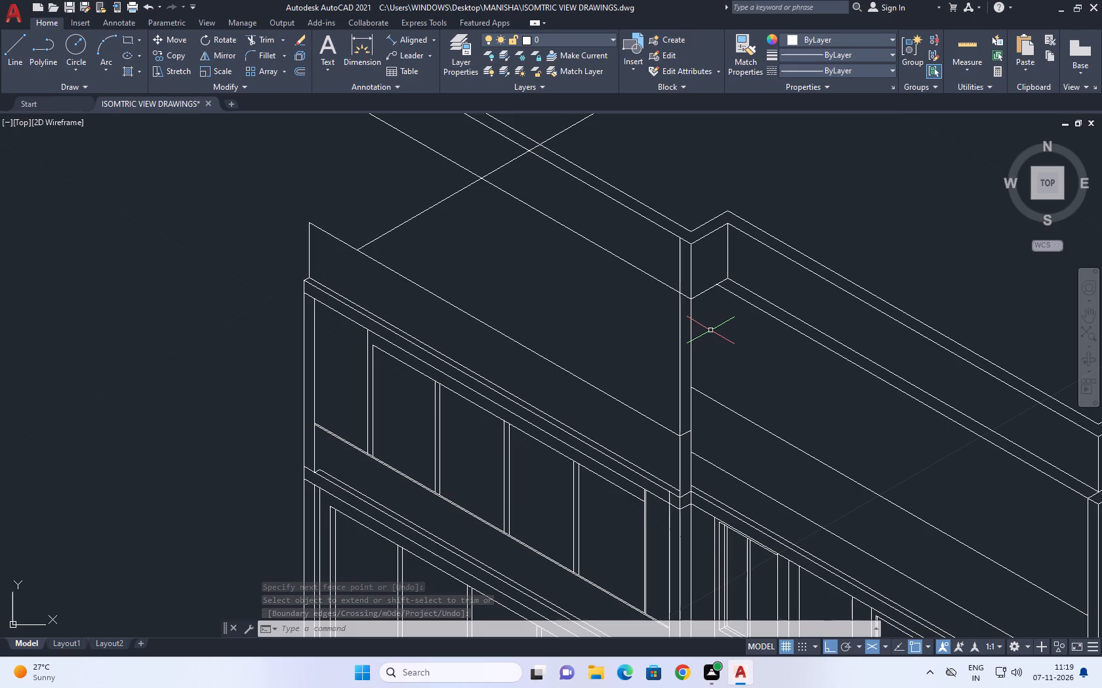
# Shorten the extended vertical line by stretching its top end down to the left wing's roof corner.
pyautogui.click(682, 307)
pyautogui.click(681, 237)
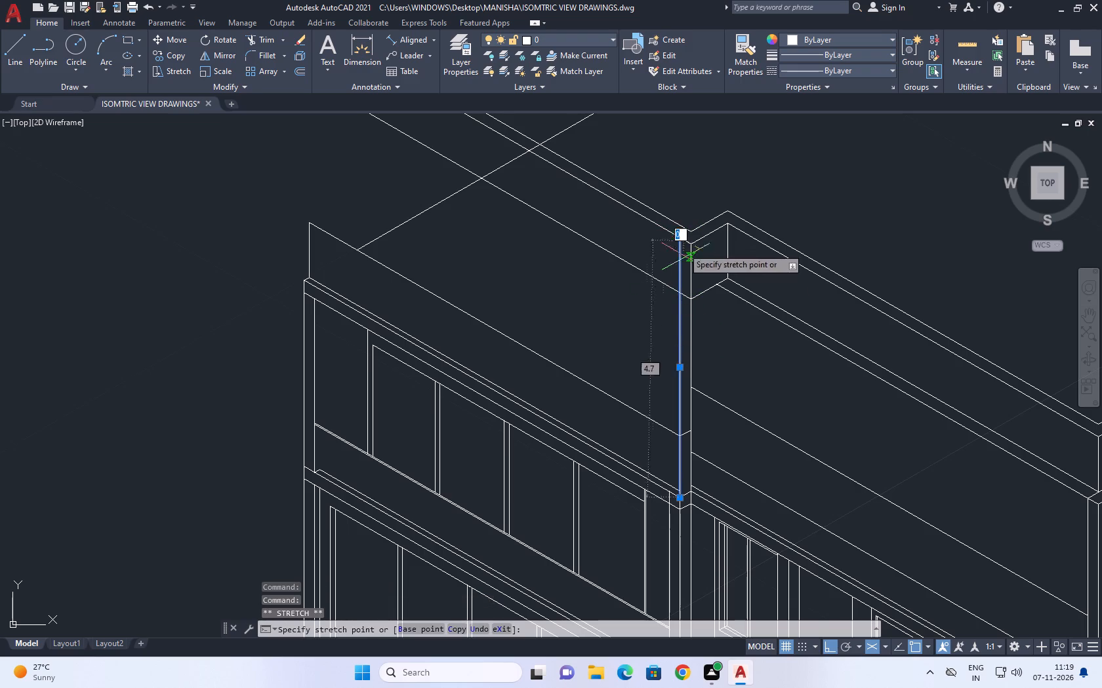
pyautogui.moveTo(679, 433); pyautogui.dragTo(678, 424)
pyautogui.rightClick(758, 330)
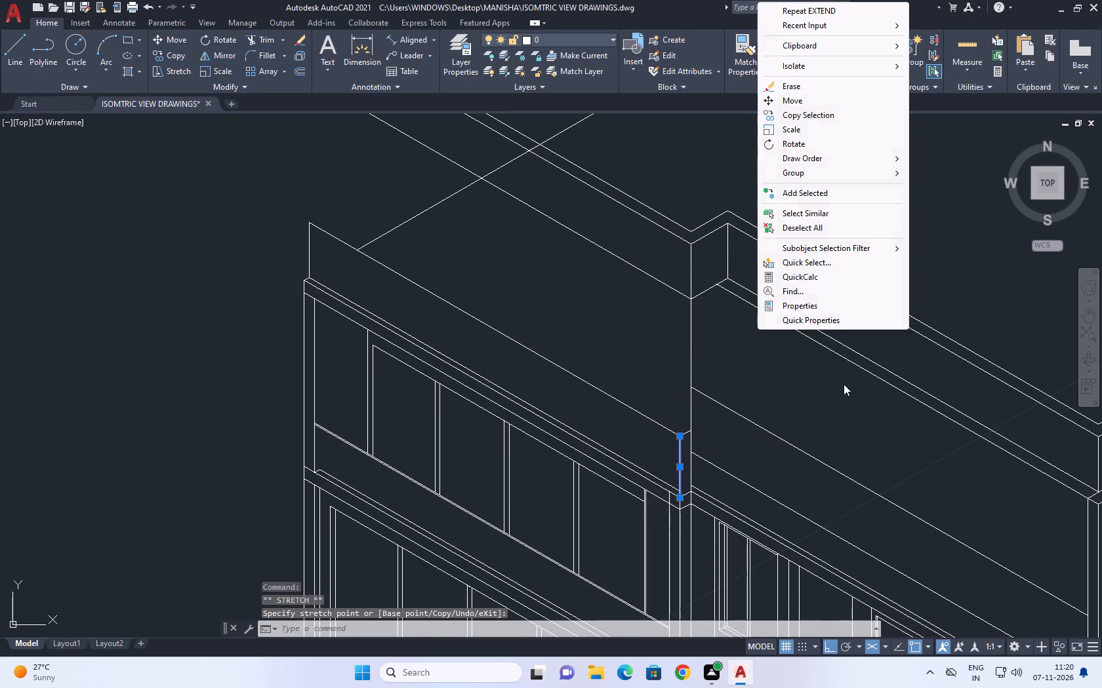
pyautogui.click(847, 222)
# Erase the diagonal line receding from the left wing's roof edge across the new parapet lines.
pyautogui.scroll(-1, 634, 351)
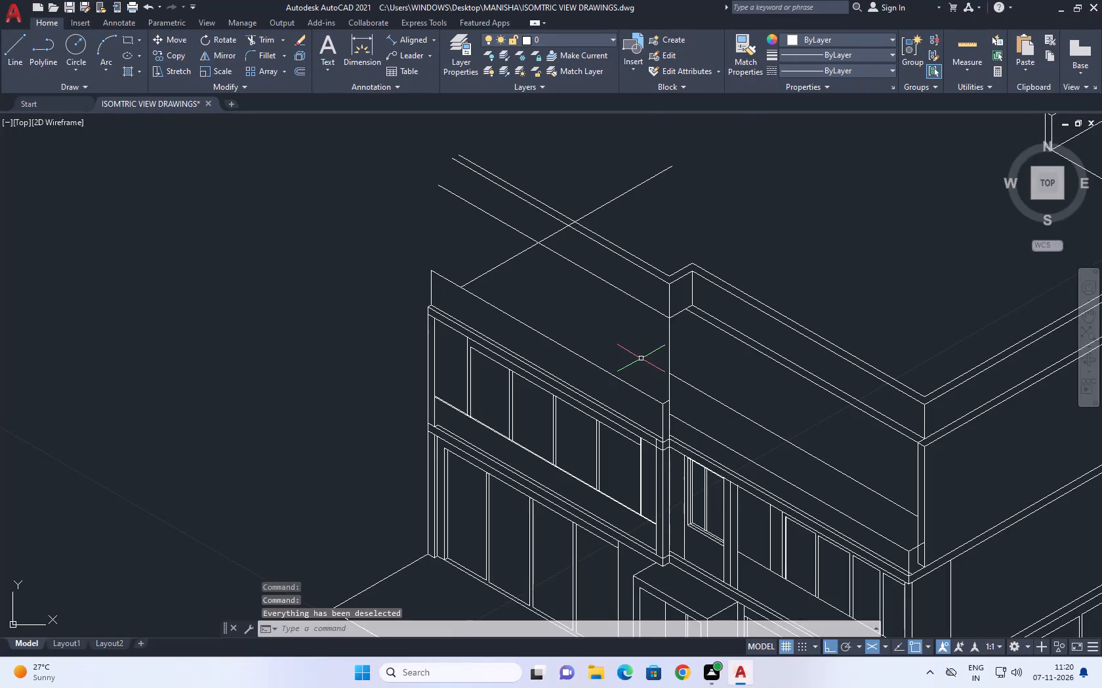
pyautogui.scroll(-1, 642, 360)
pyautogui.moveTo(743, 391); pyautogui.dragTo(677, 403, button='middle')
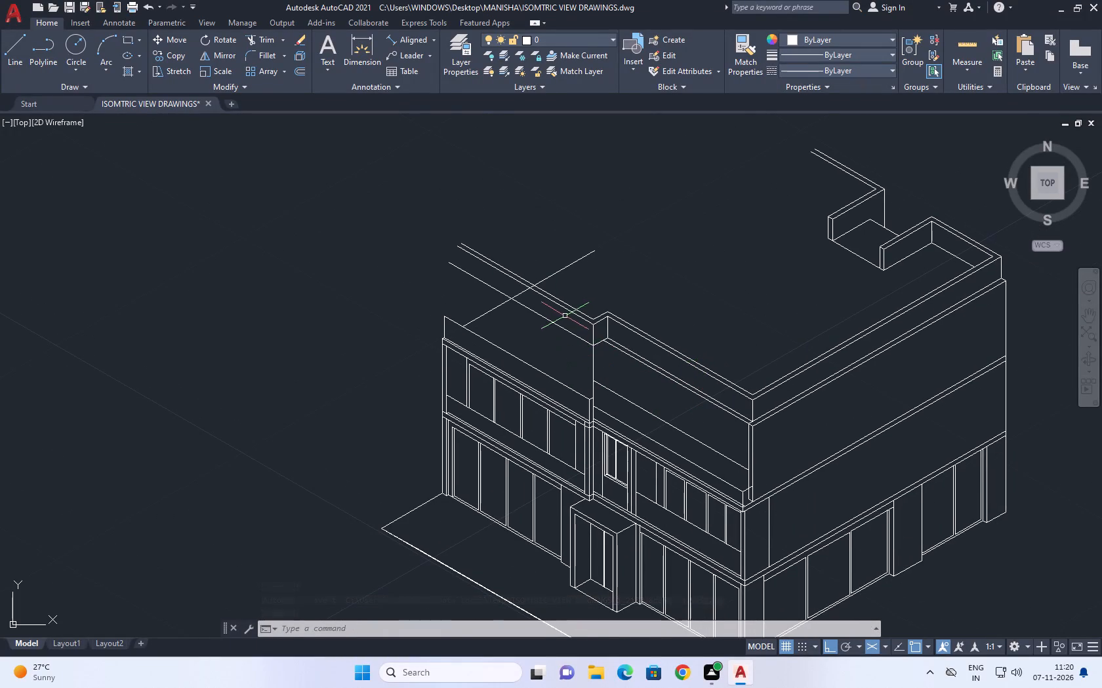
pyautogui.moveTo(565, 315); pyautogui.dragTo(613, 387, button='middle')
pyautogui.scroll(1, 613, 387)
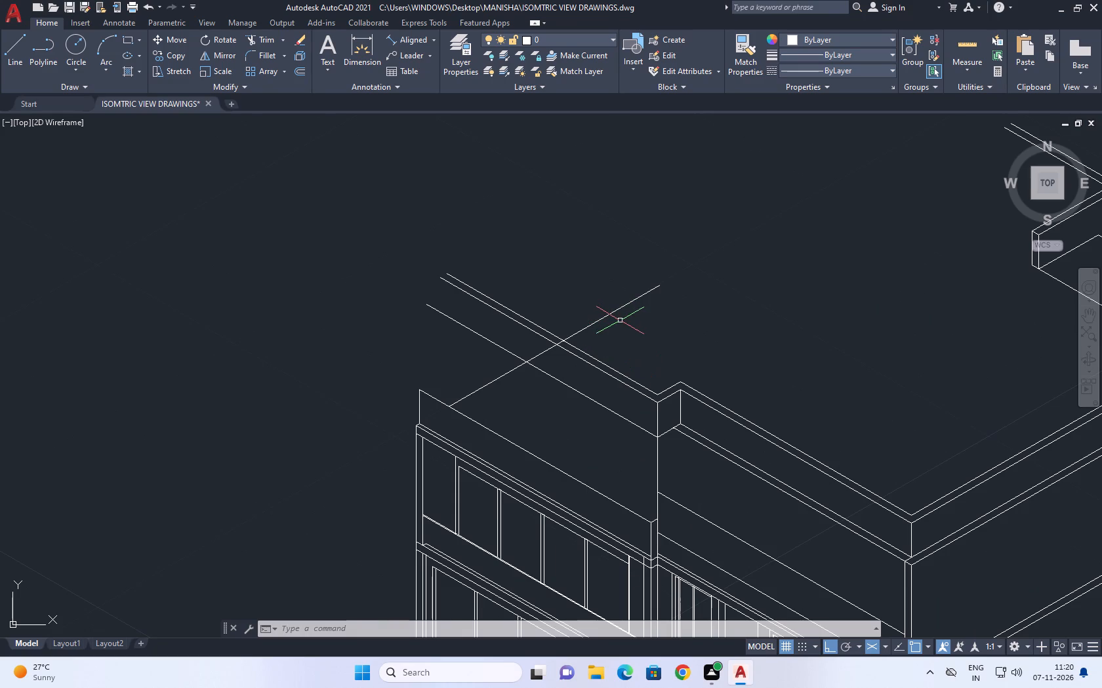
pyautogui.click(620, 320)
pyautogui.click(604, 293)
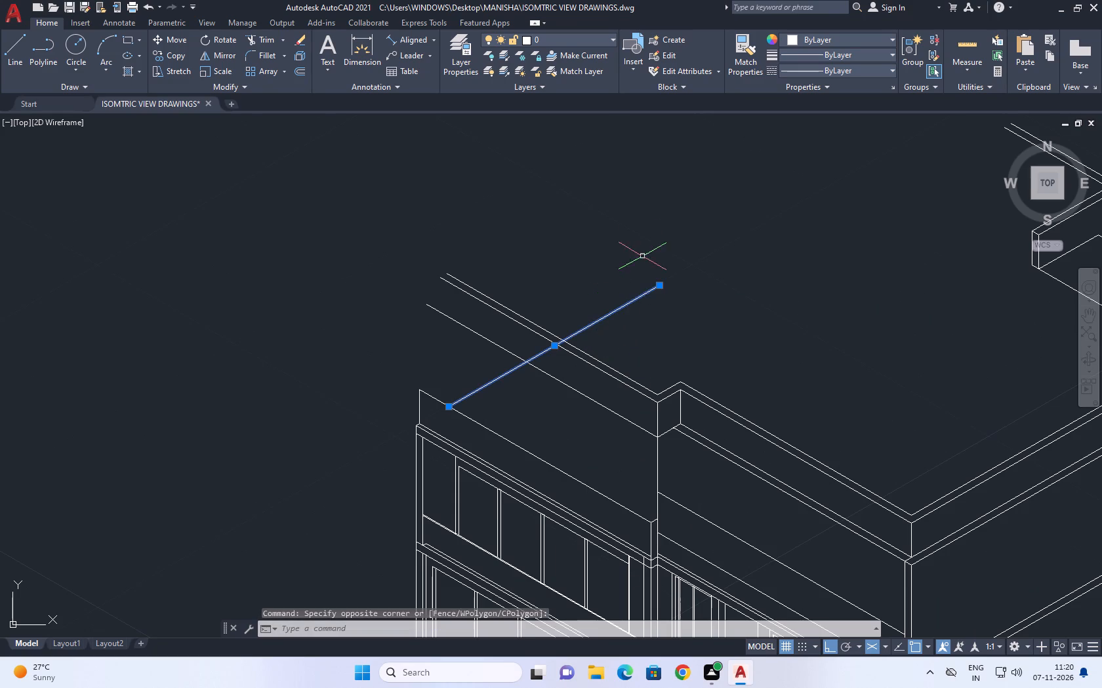
pyautogui.rightClick(643, 237)
pyautogui.click(693, 316)
pyautogui.moveTo(683, 425); pyautogui.dragTo(684, 391, button='middle')
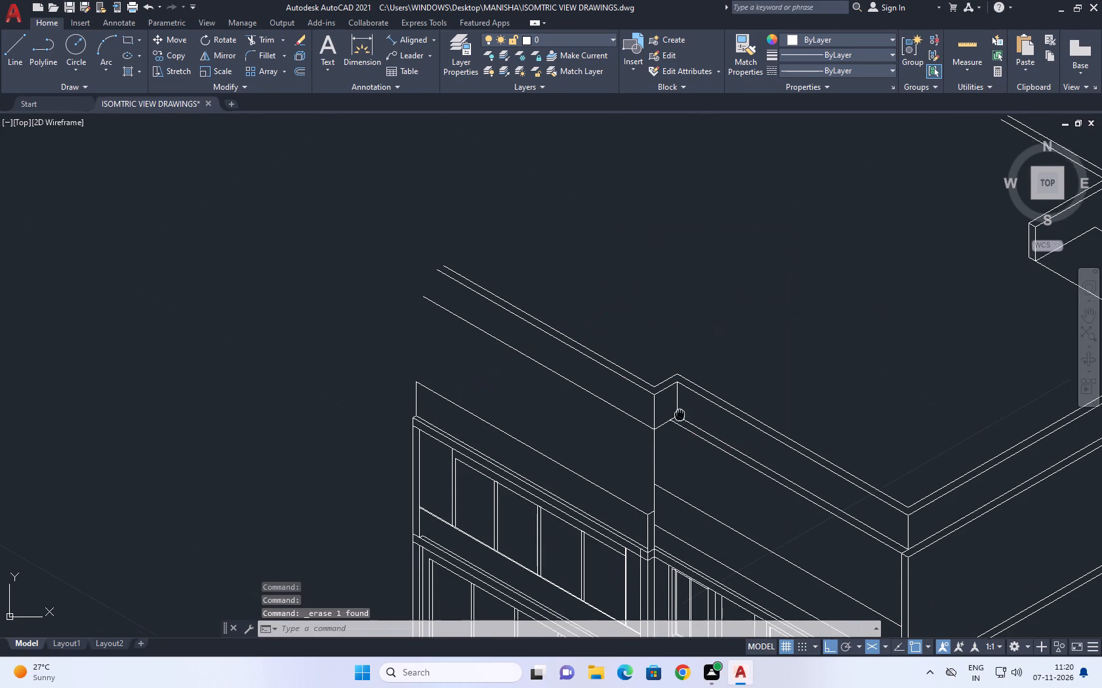
# Trim the top of the vertical line beside the left wing's upper windows where it crosses the roof band near the inner corner.
pyautogui.moveTo(684, 391); pyautogui.dragTo(730, 216, button='middle')
pyautogui.moveTo(663, 282); pyautogui.dragTo(672, 303, button='middle')
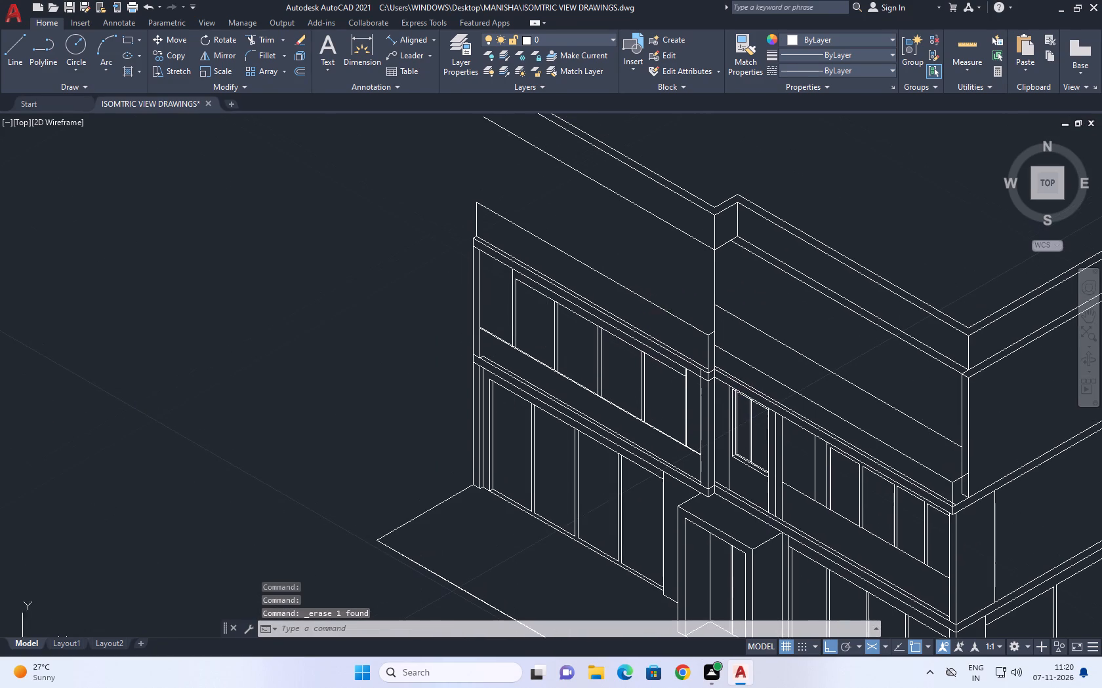
pyautogui.scroll(2, 723, 374)
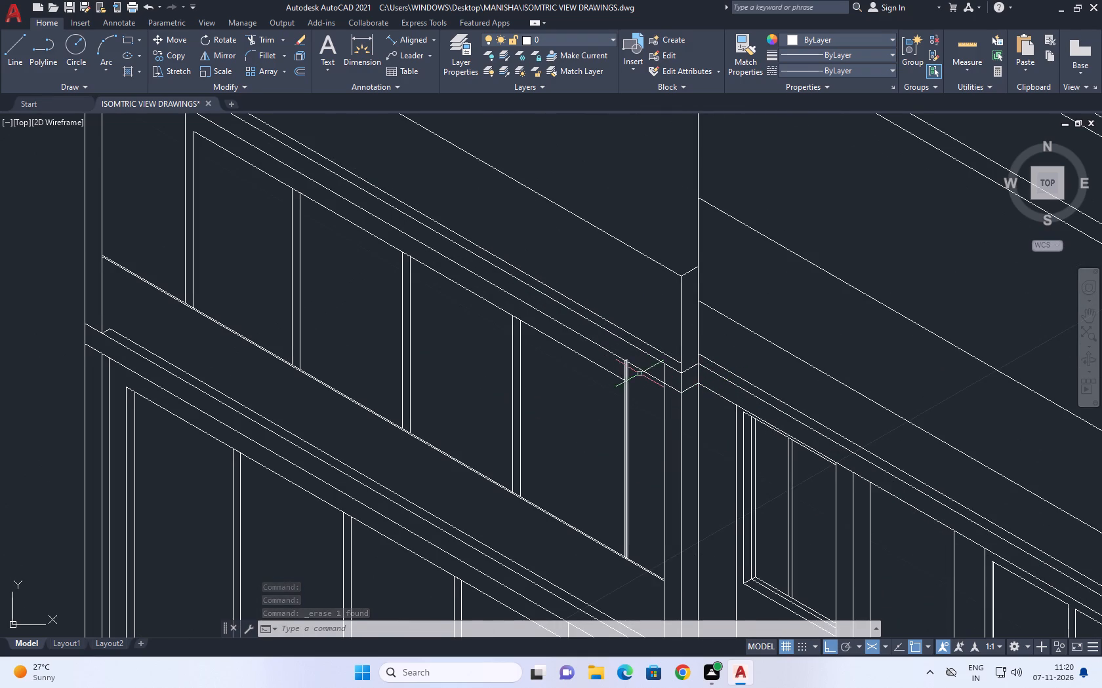
pyautogui.moveTo(642, 374); pyautogui.dragTo(654, 378, button='middle')
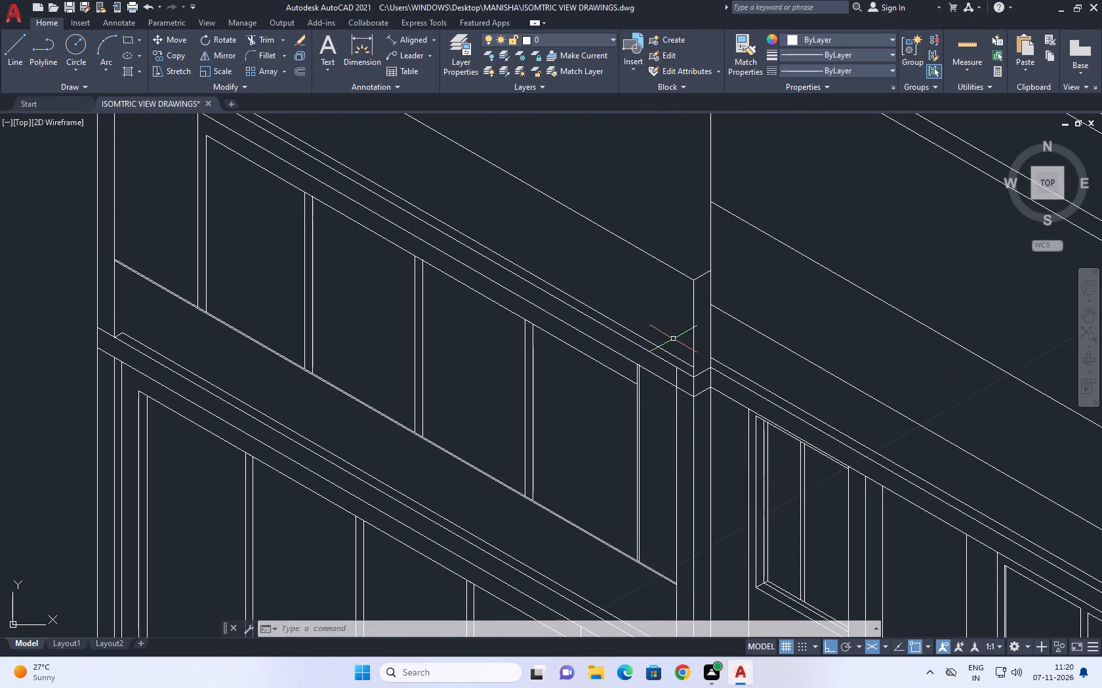
pyautogui.click(260, 33)
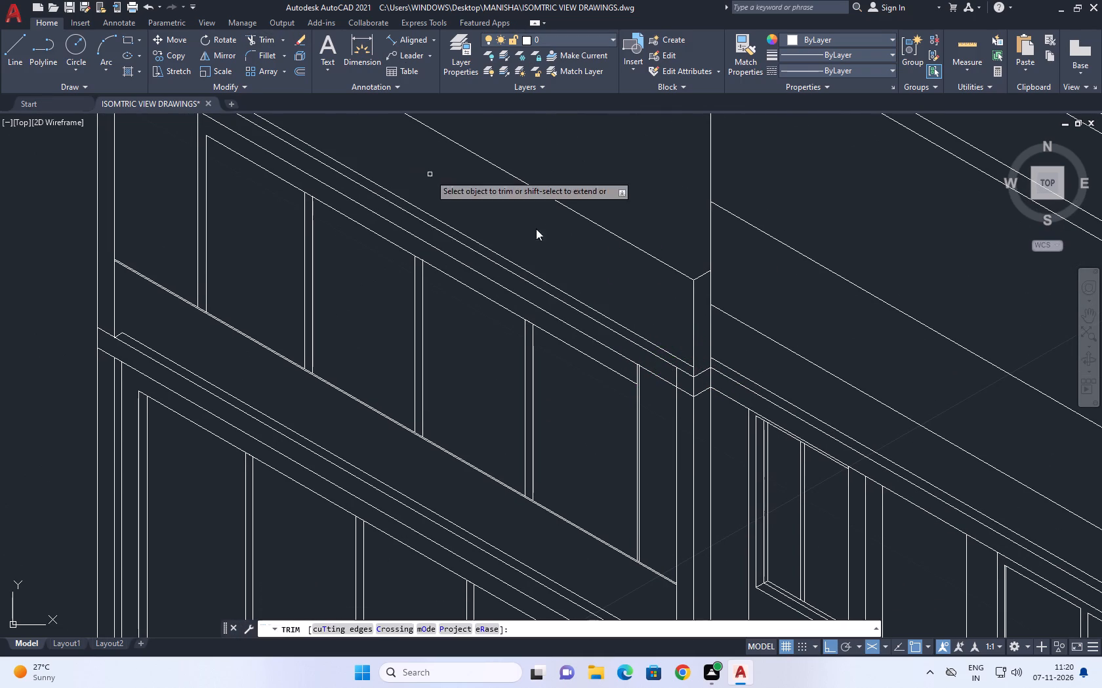
pyautogui.click(685, 382)
pyautogui.click(664, 374)
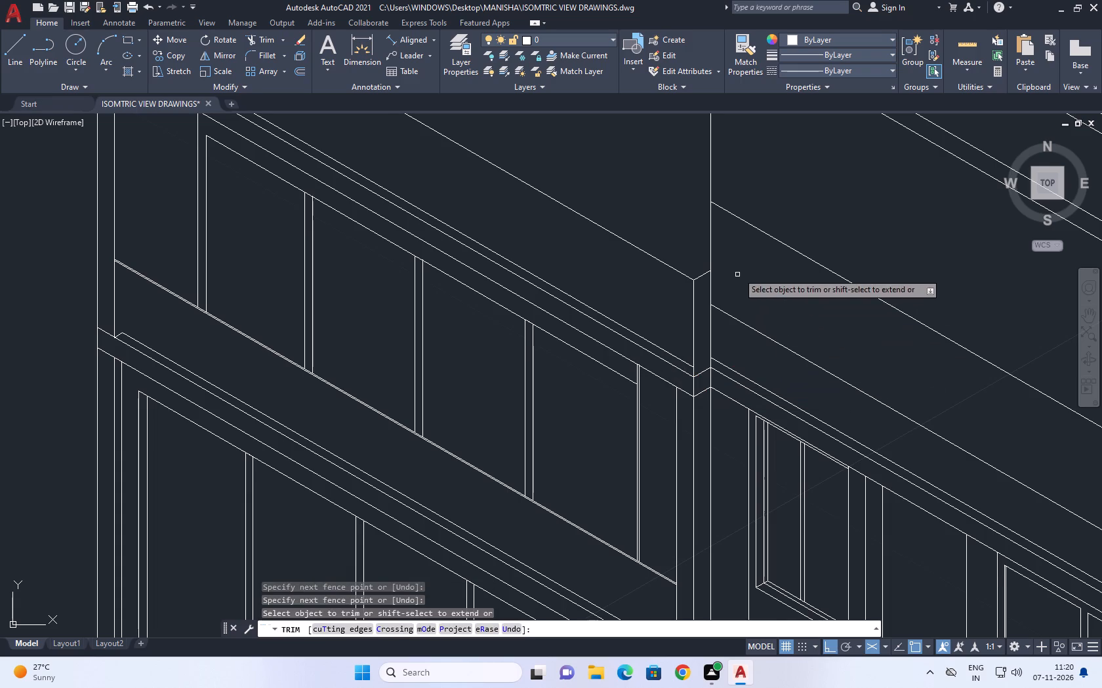
pyautogui.moveTo(744, 263); pyautogui.dragTo(640, 368, button='middle')
pyautogui.moveTo(704, 272); pyautogui.dragTo(704, 314, button='middle')
pyautogui.scroll(-2, 703, 321)
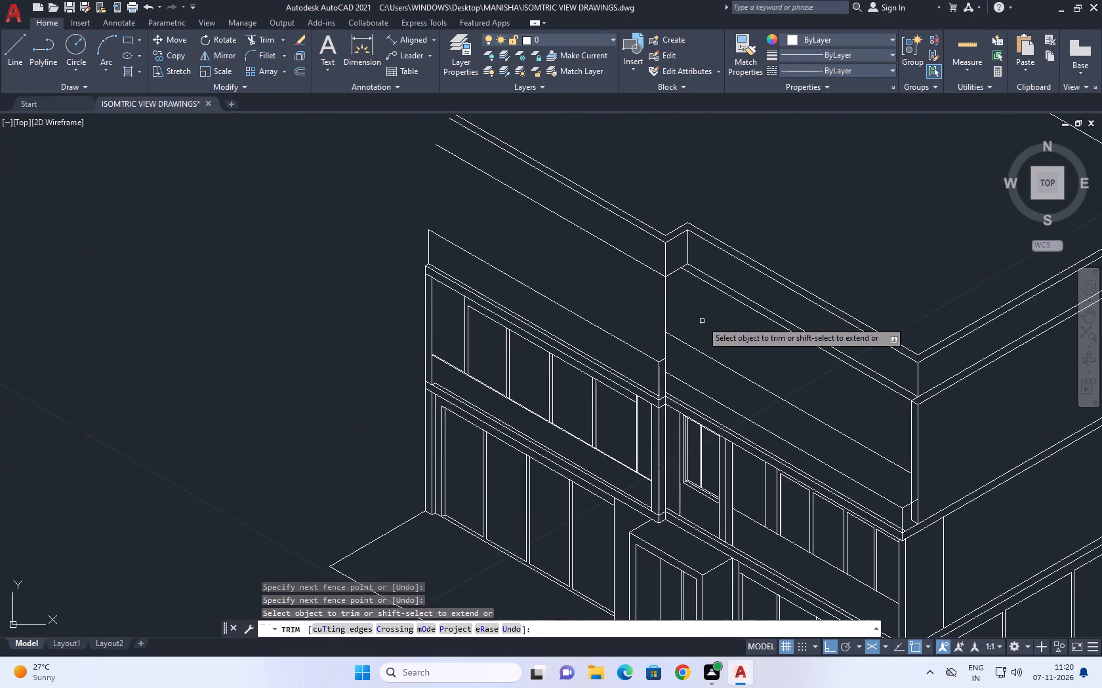
pyautogui.moveTo(720, 290); pyautogui.dragTo(718, 363, button='middle')
pyautogui.rightClick(714, 223)
pyautogui.click(749, 243)
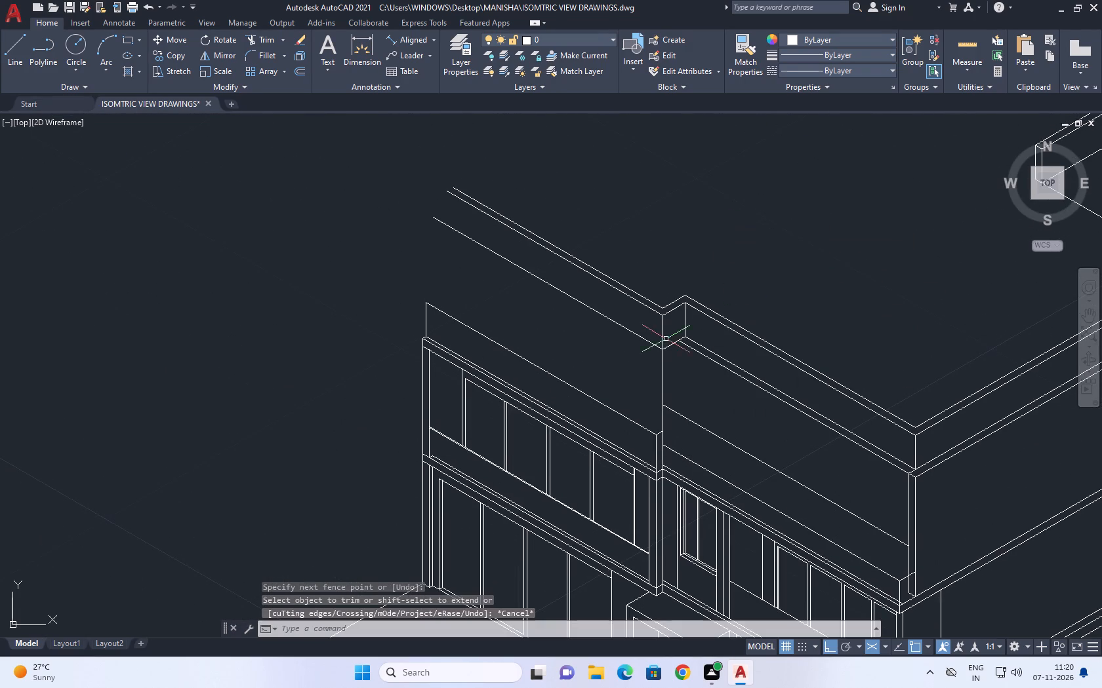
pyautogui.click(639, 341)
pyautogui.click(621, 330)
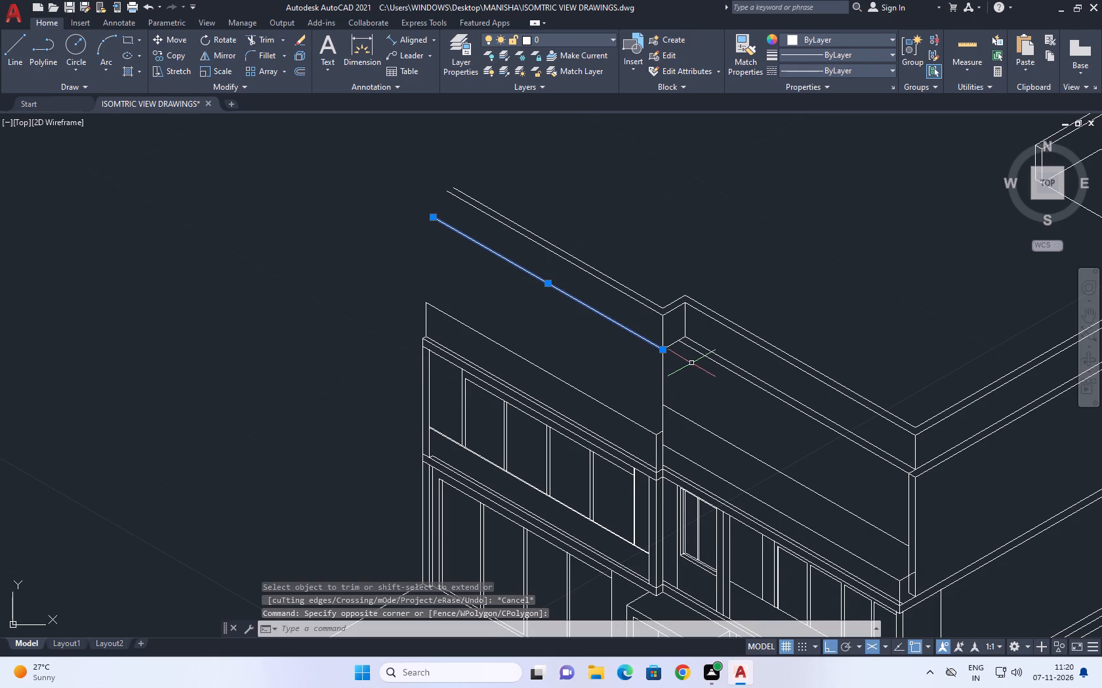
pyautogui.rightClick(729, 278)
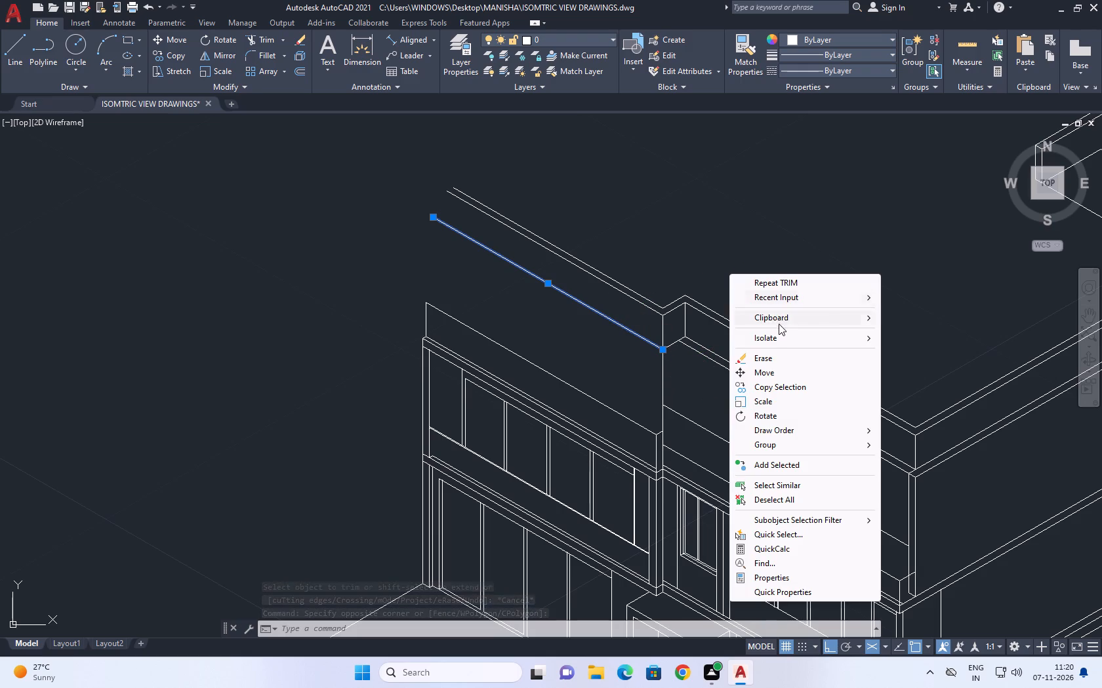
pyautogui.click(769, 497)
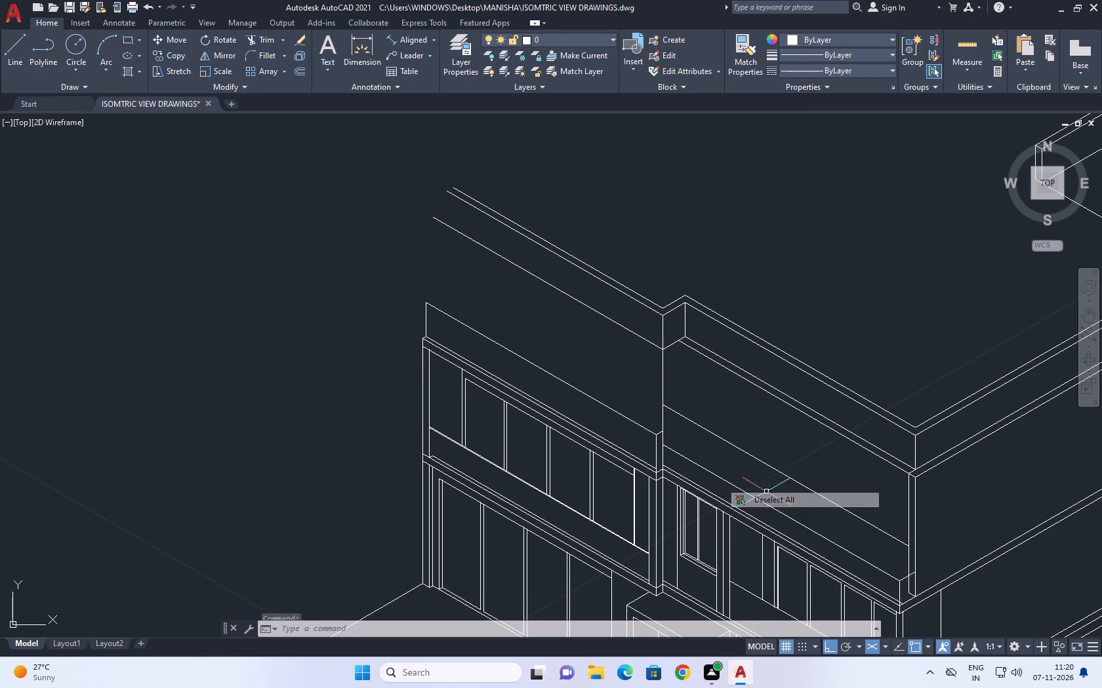
# Extend the vertical line at the parapet's stepped corner down to the lower of the two parallel base lines.
pyautogui.press('e')
pyautogui.press('x')
pyautogui.press('space')
pyautogui.scroll(1, 689, 337)
pyautogui.click(682, 322)
pyautogui.rightClick(694, 319)
pyautogui.click(735, 341)
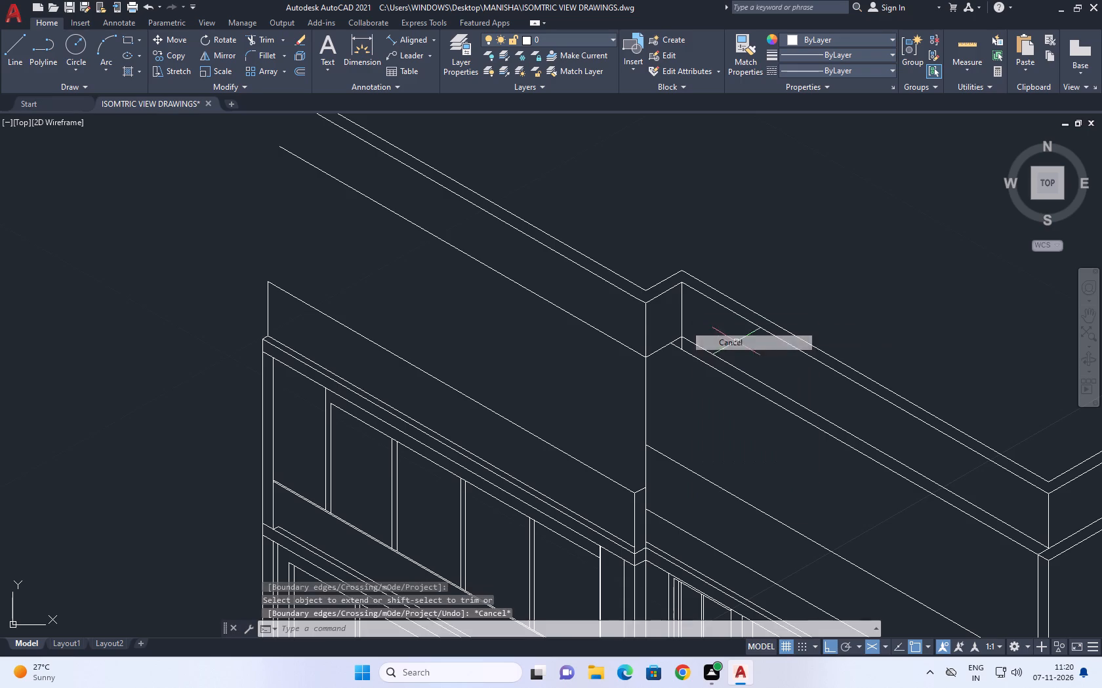
# Trim the end of the lower base line that projects past the vertical at the parapet's stepped corner.
pyautogui.click(269, 43)
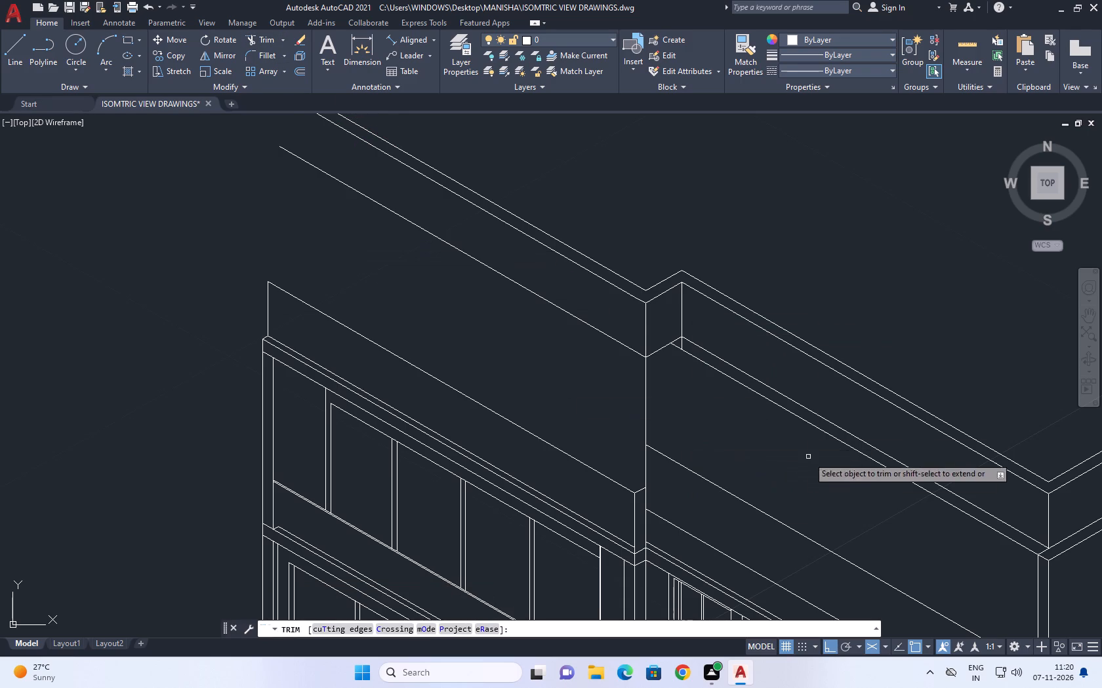
pyautogui.scroll(2, 682, 353)
pyautogui.click(671, 339)
pyautogui.rightClick(676, 396)
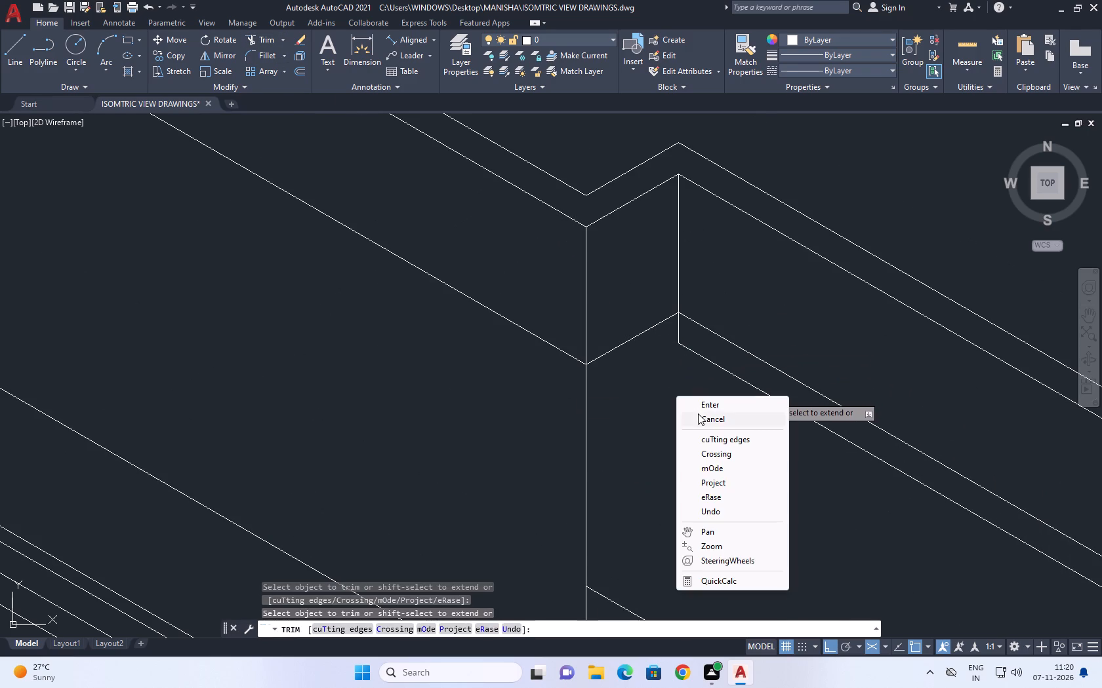
pyautogui.click(701, 415)
# Draw a vertical line about 3.1 long from the left wing's inner roof corner up past the raised parapet's lower edge.
pyautogui.scroll(-1, 634, 392)
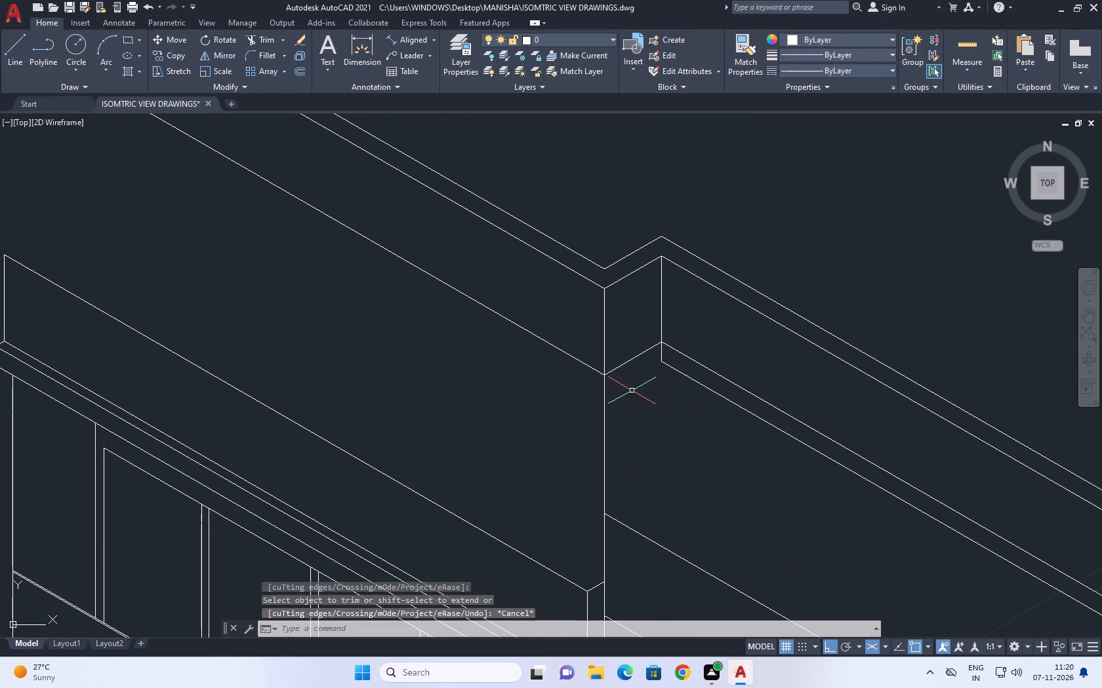
pyautogui.moveTo(764, 446); pyautogui.dragTo(519, 316, button='middle')
pyautogui.scroll(-1, 739, 425)
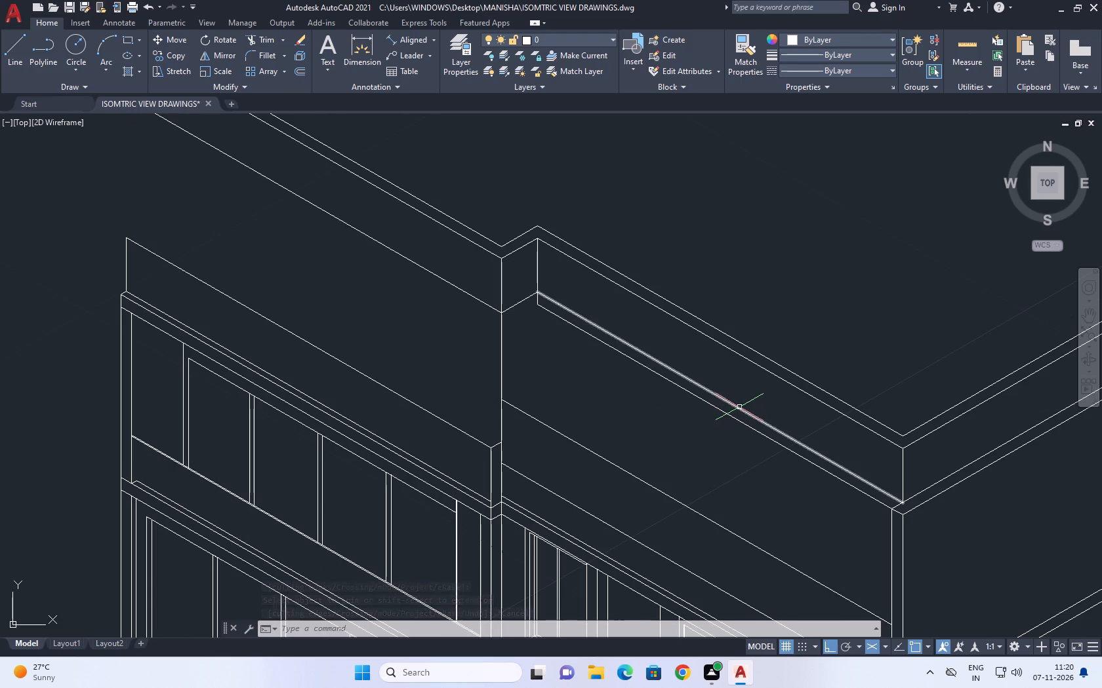
pyautogui.scroll(-1, 745, 413)
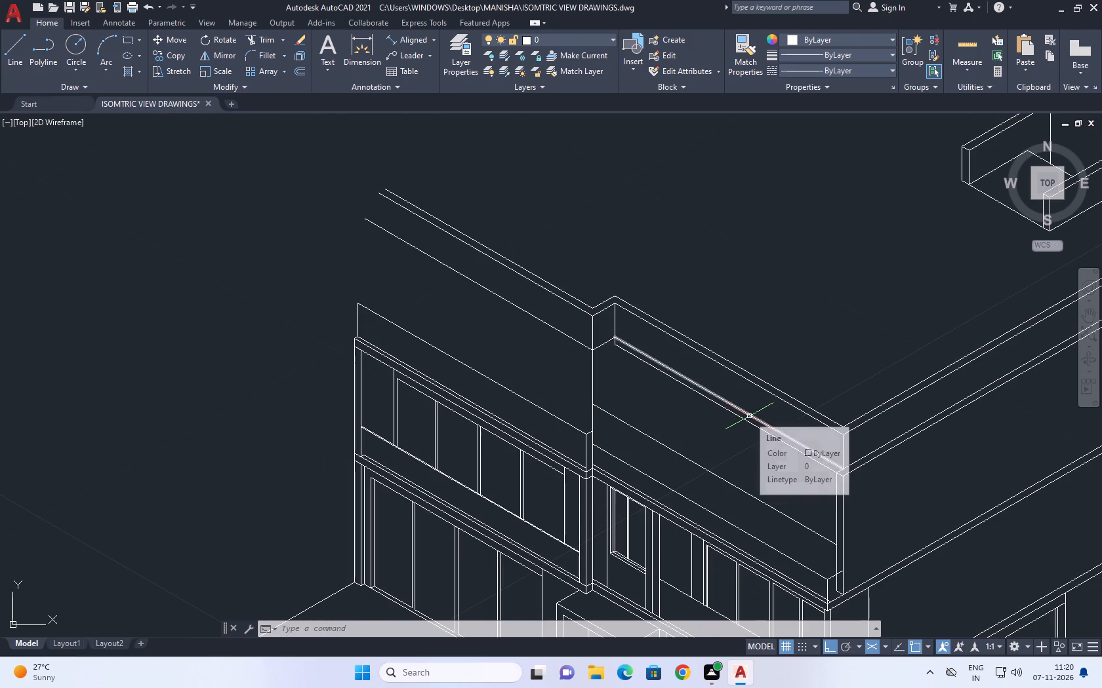
pyautogui.moveTo(371, 337); pyautogui.dragTo(426, 381, button='middle')
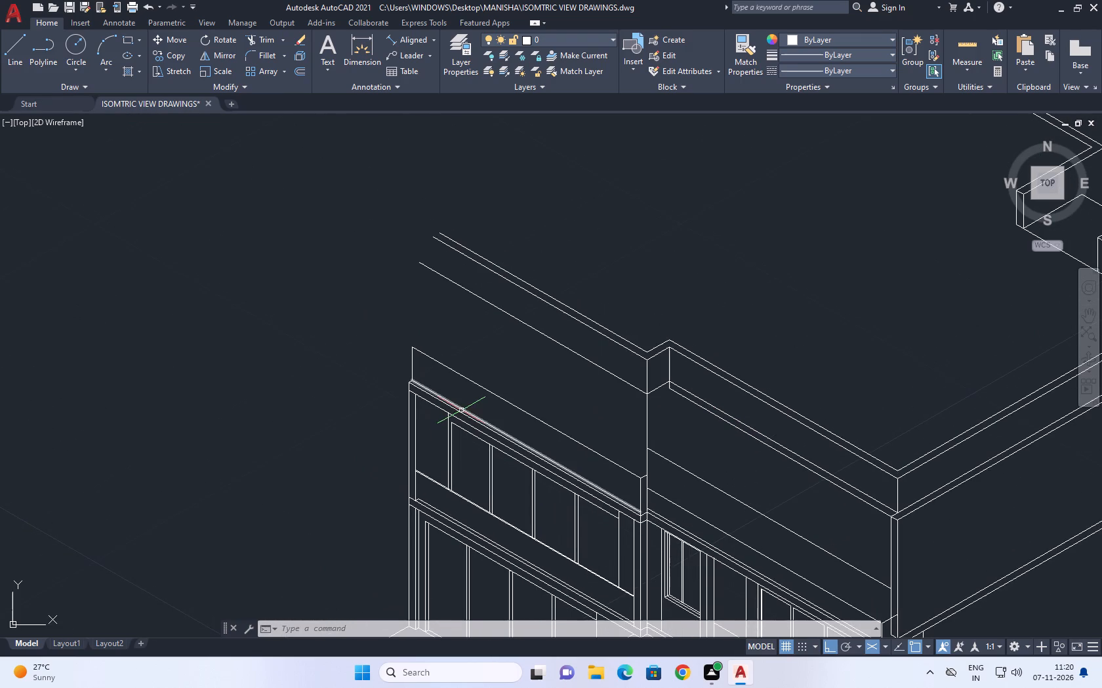
pyautogui.moveTo(439, 342); pyautogui.dragTo(398, 395, button='middle')
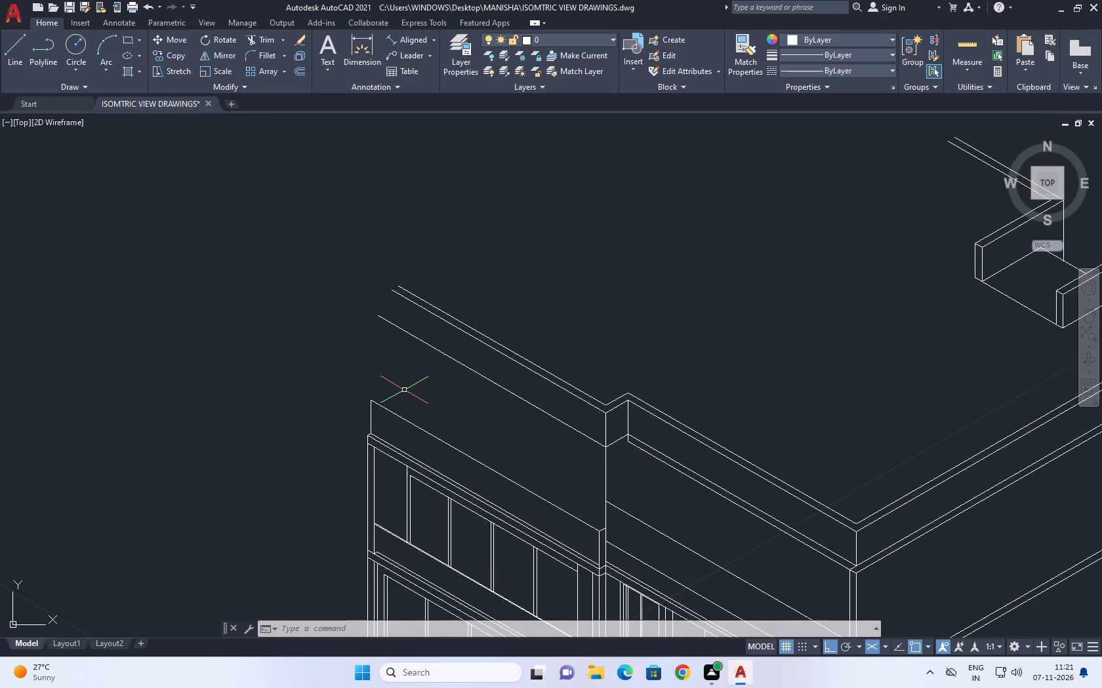
pyautogui.moveTo(405, 390); pyautogui.dragTo(386, 429, button='middle')
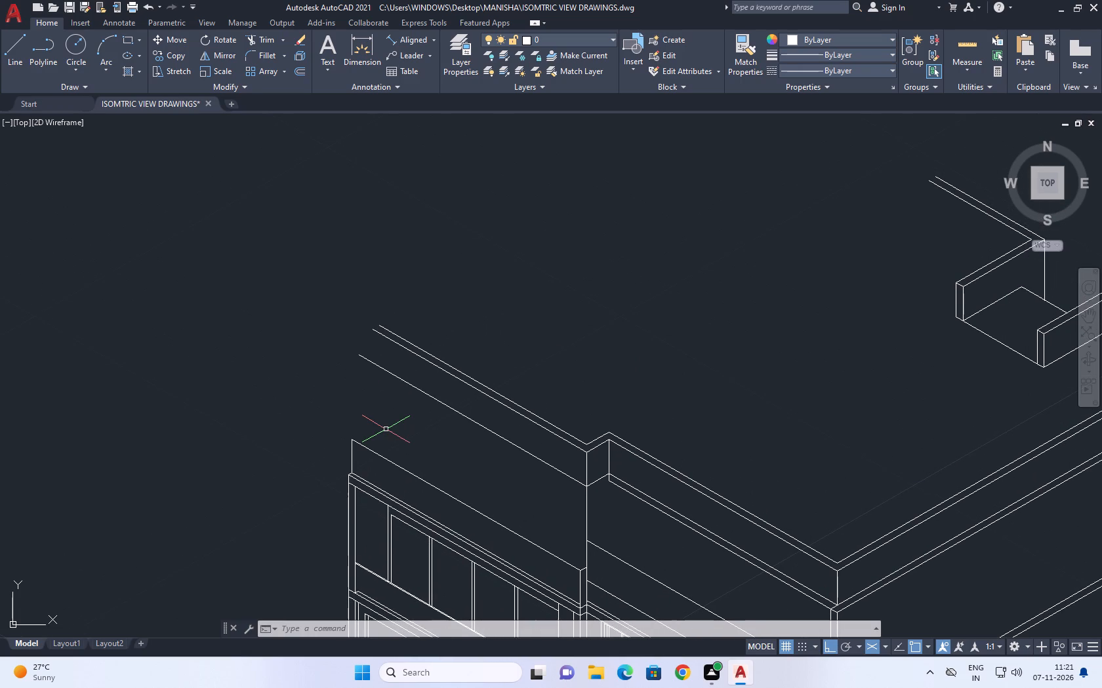
pyautogui.press('l')
pyautogui.press('space')
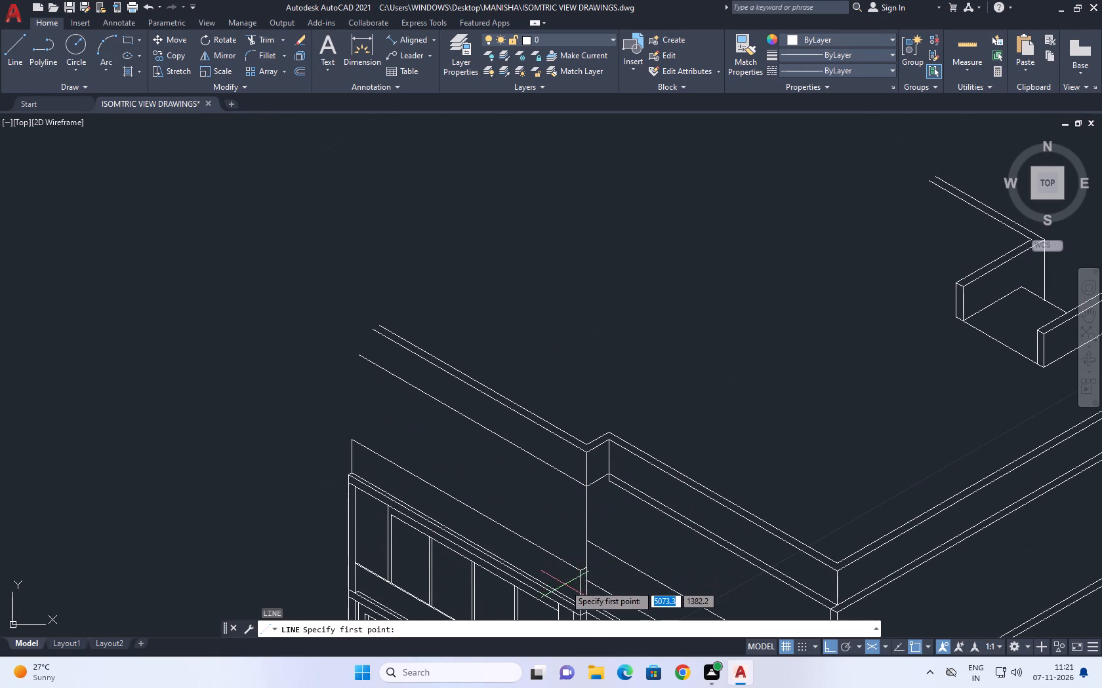
pyautogui.scroll(2, 565, 582)
pyautogui.click(598, 556)
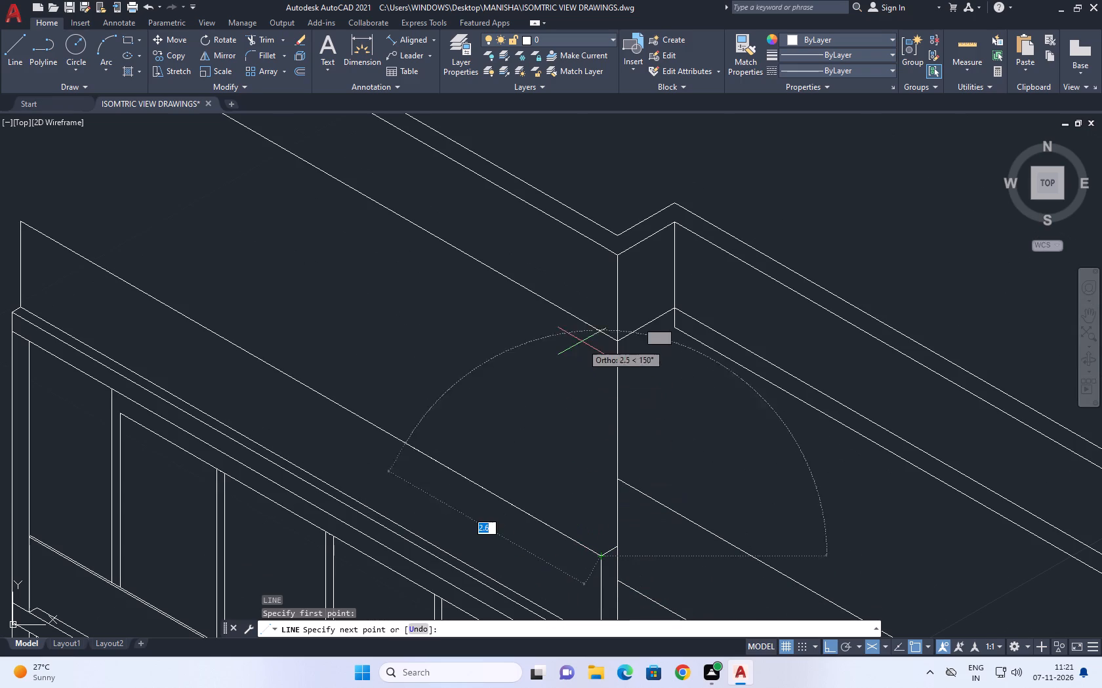
pyautogui.press('F5')
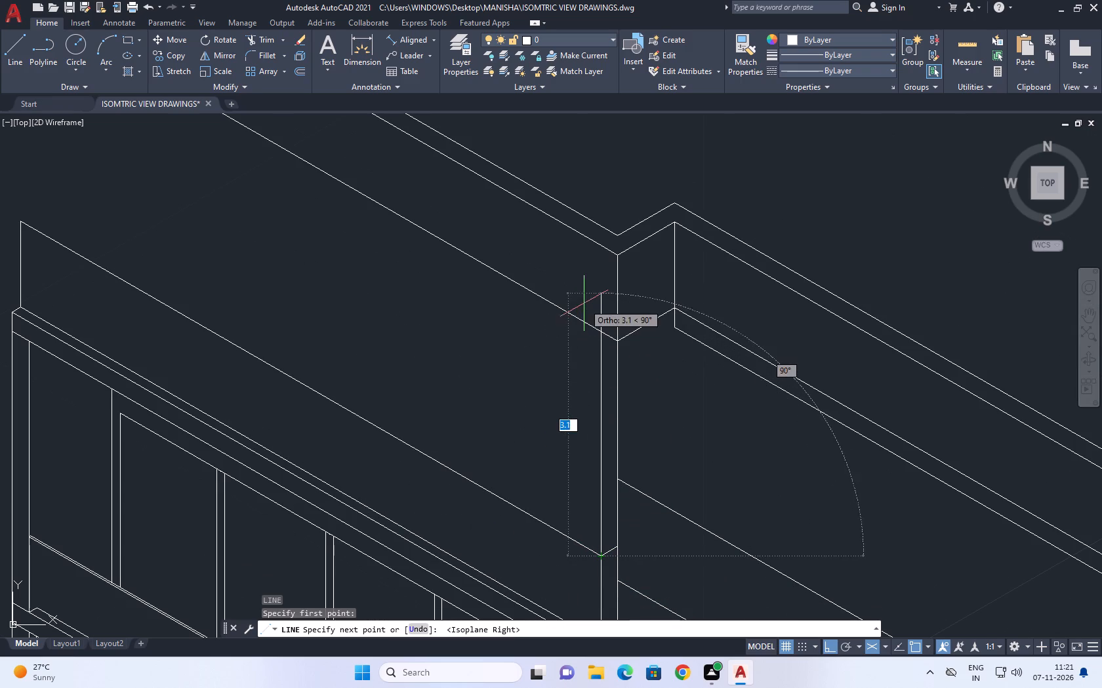
pyautogui.click(587, 301)
pyautogui.press('space')
# Copy the lower edge line of the parapet behind the left wing 0.226 straight down.
pyautogui.click(551, 307)
pyautogui.moveTo(537, 299); pyautogui.dragTo(520, 295)
pyautogui.moveTo(540, 303); pyautogui.dragTo(568, 370, button='middle')
pyautogui.press('c')
pyautogui.press('o')
pyautogui.press('space')
pyautogui.click(562, 363)
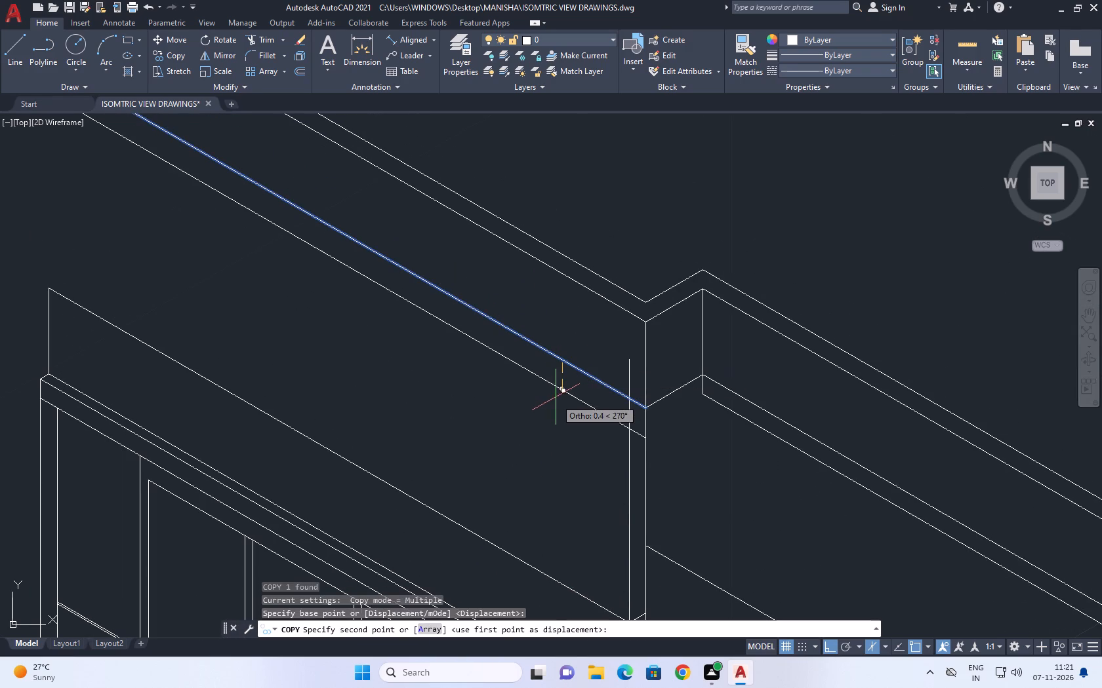
pyautogui.press('0')
pyautogui.write('.226')
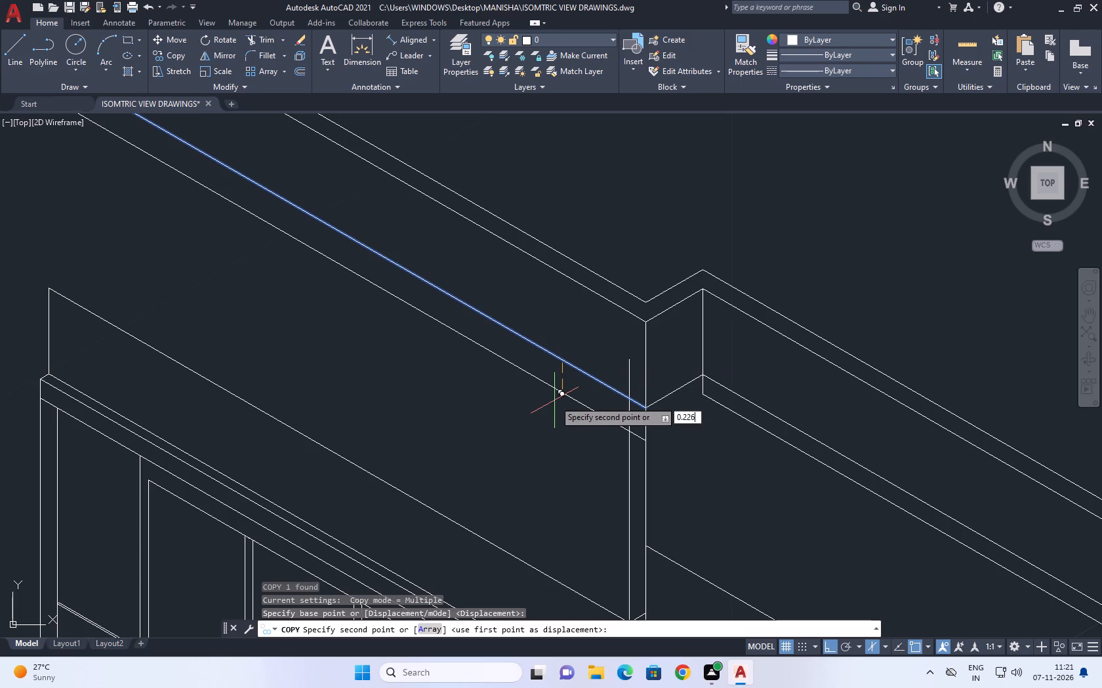
pyautogui.press('Return')
pyautogui.press('space')
# Trim the copied line and the new vertical where they project past each other to form a clean corner.
pyautogui.press('t')
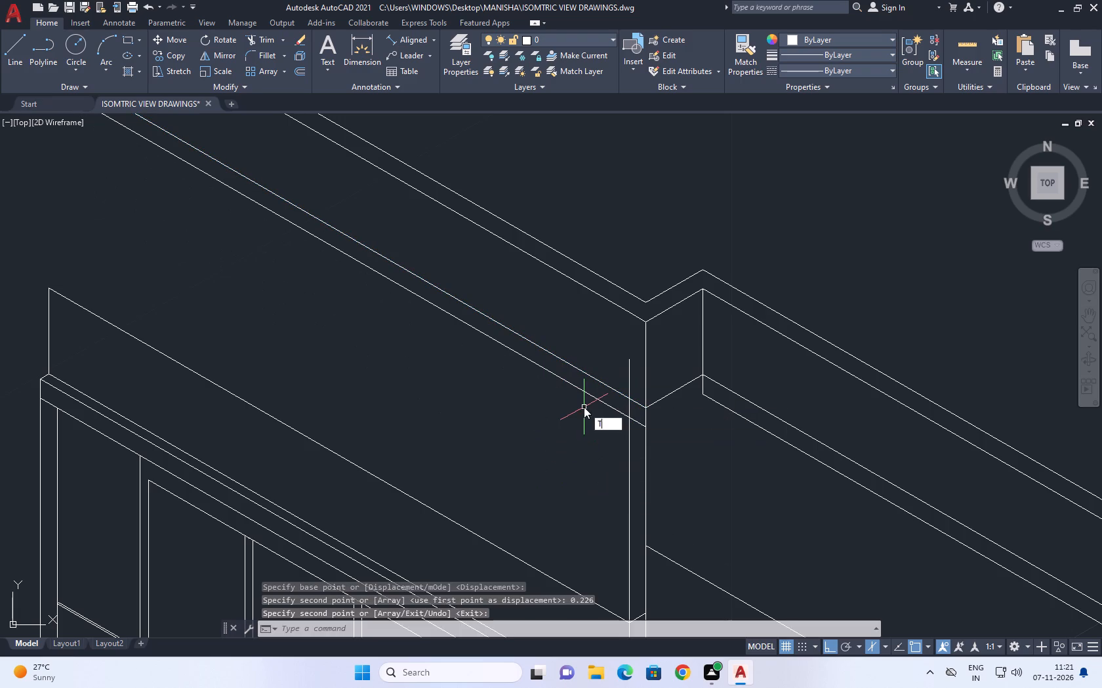
pyautogui.press('r')
pyautogui.press('space')
pyautogui.scroll(2, 620, 412)
pyautogui.click(630, 398)
pyautogui.moveTo(658, 453); pyautogui.dragTo(659, 461)
pyautogui.click(642, 333)
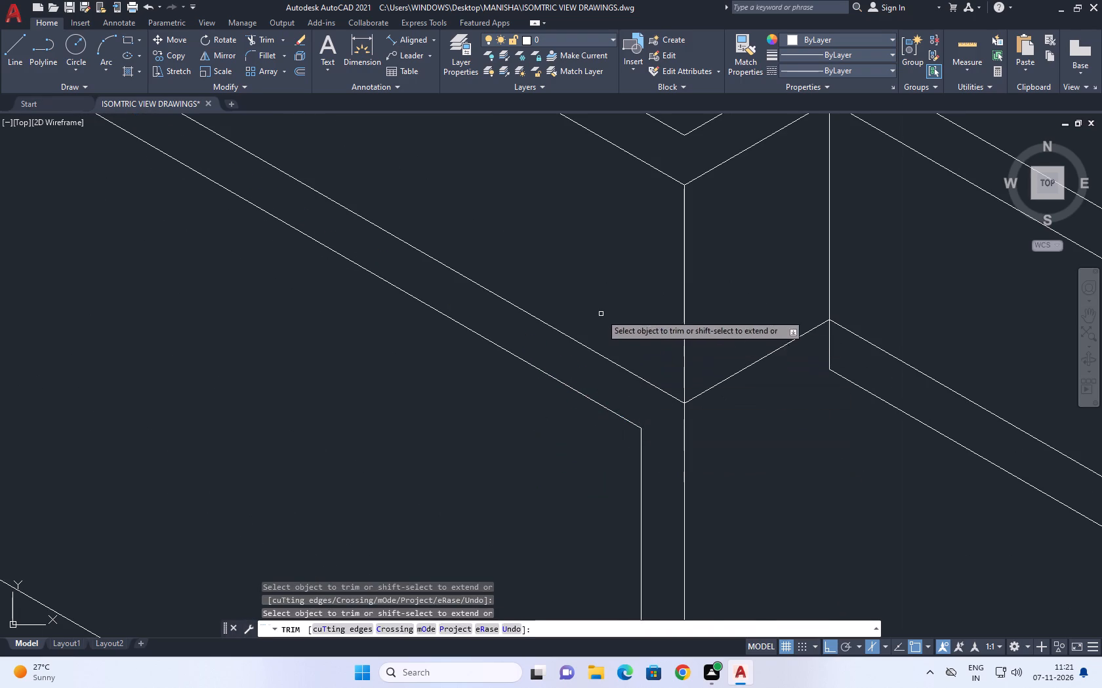
pyautogui.scroll(-3, 695, 366)
pyautogui.press('space')
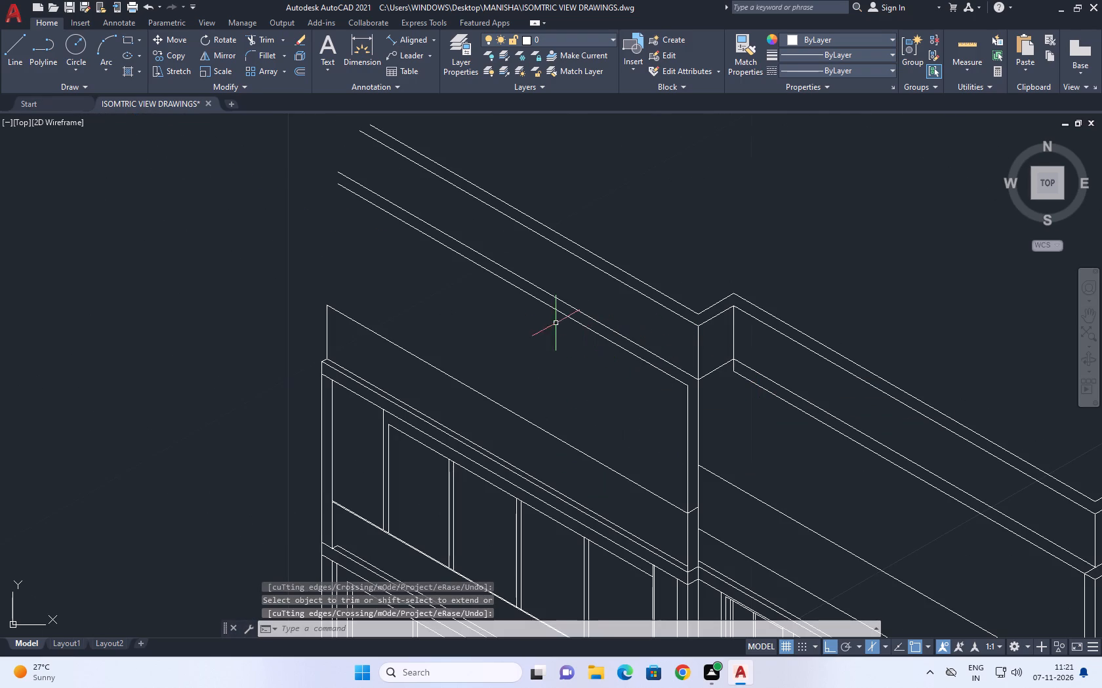
# Draw a line receding at 30° from the left wing's outer roof corner toward the raised parapet, stopping short of it.
pyautogui.moveTo(439, 306); pyautogui.dragTo(542, 337, button='middle')
pyautogui.press('l')
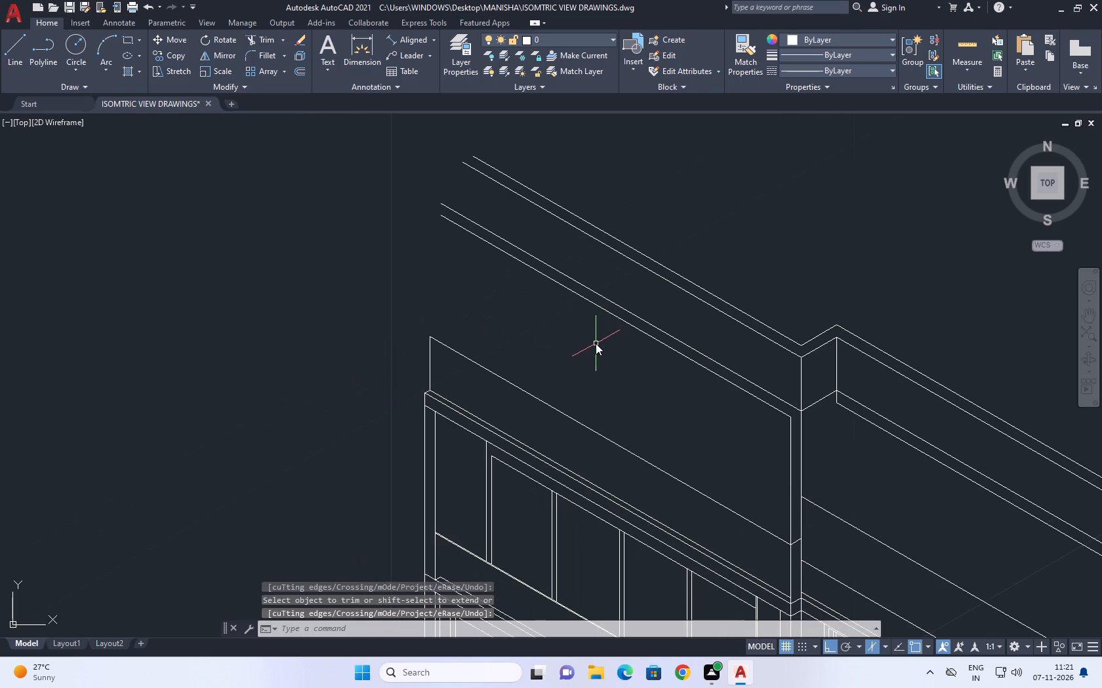
pyautogui.press('space')
pyautogui.moveTo(537, 396); pyautogui.dragTo(527, 408, button='middle')
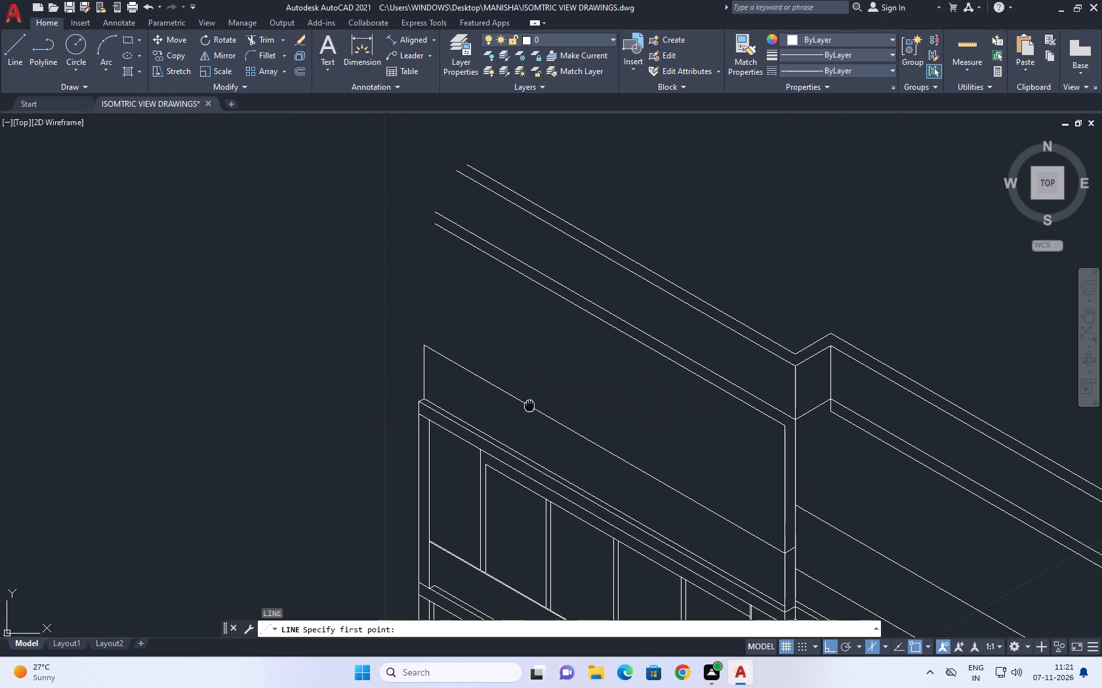
pyautogui.moveTo(527, 408); pyautogui.dragTo(461, 421, button='middle')
pyautogui.scroll(2, 349, 360)
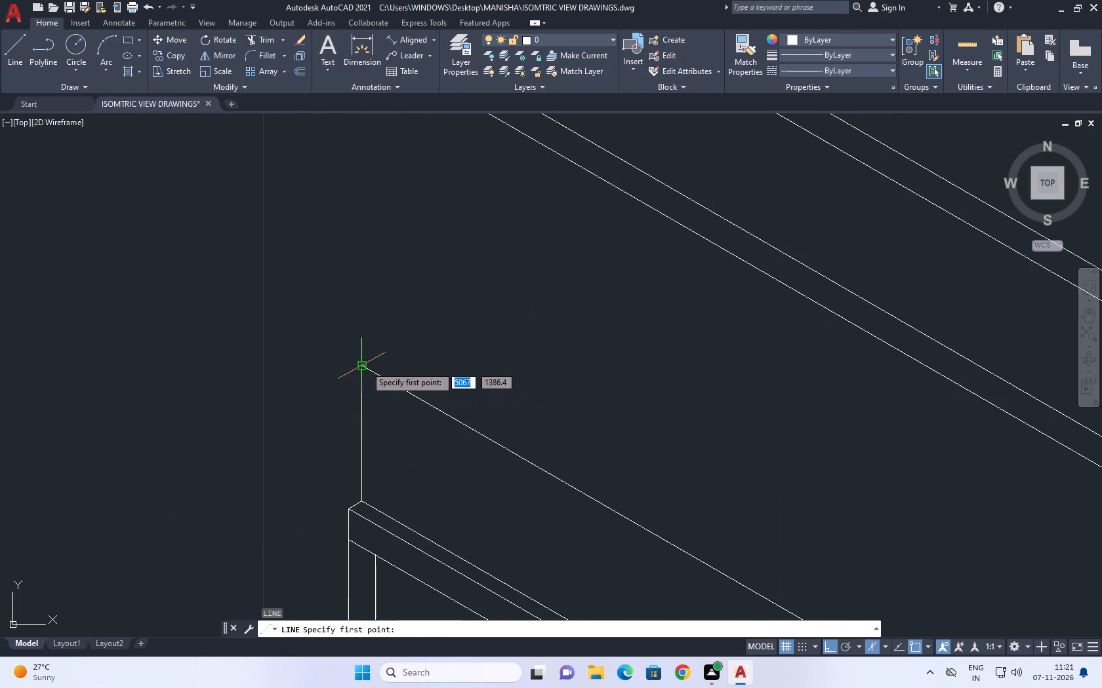
pyautogui.click(365, 366)
pyautogui.moveTo(499, 275); pyautogui.dragTo(401, 349, button='middle')
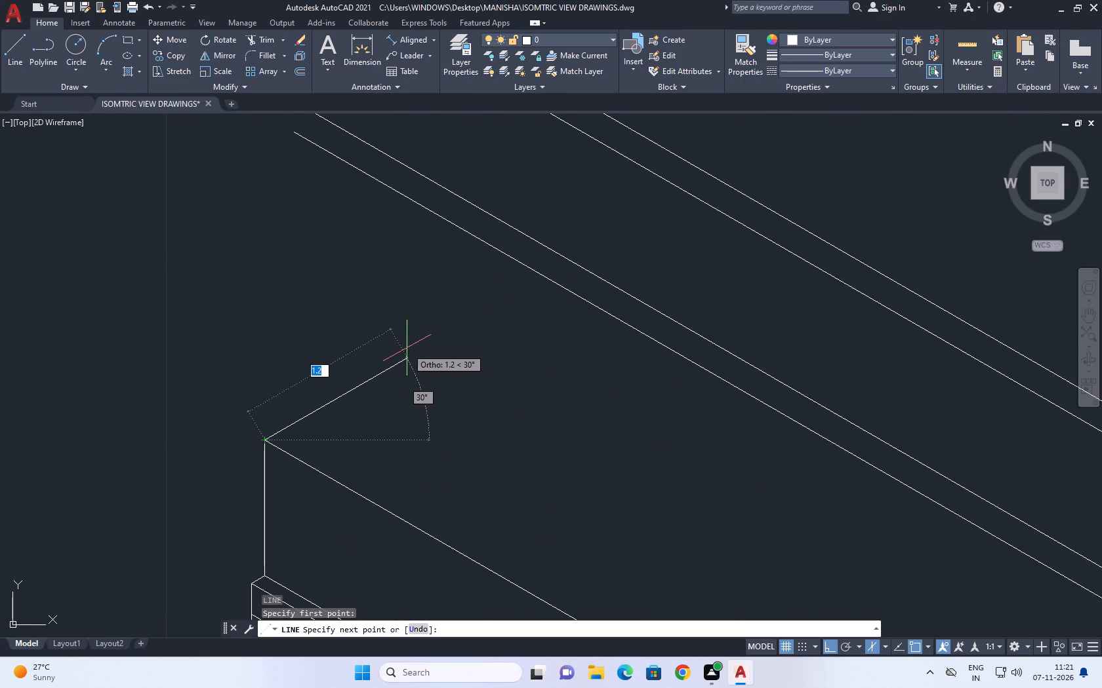
pyautogui.click(426, 339)
pyautogui.press('space')
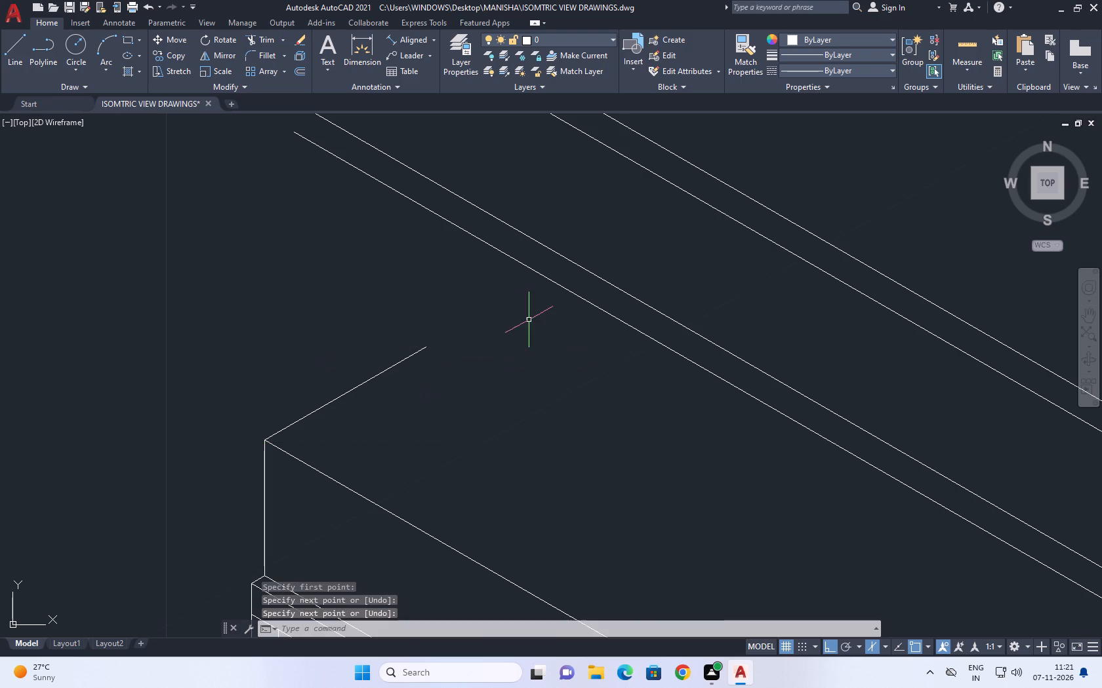
# Draw a line about 0.9 long receding at 30° from the lower outer corner of the left wing's upper-storey opening to the sill line.
pyautogui.scroll(-2, 533, 322)
pyautogui.moveTo(478, 410); pyautogui.dragTo(489, 412, button='middle')
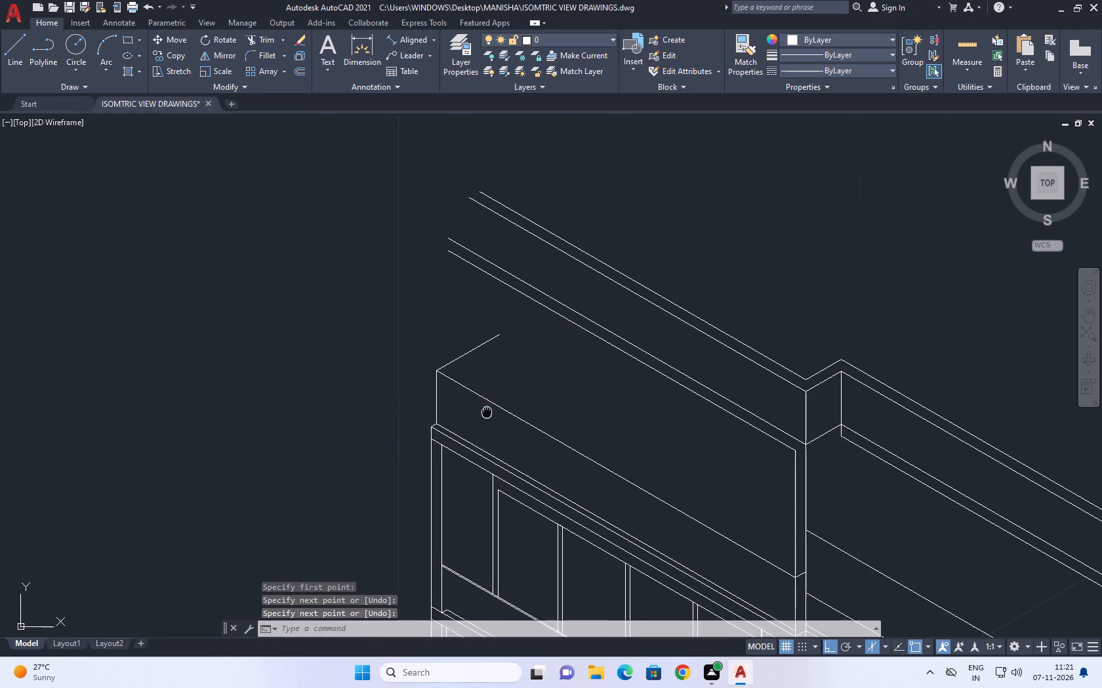
pyautogui.moveTo(489, 412); pyautogui.dragTo(574, 459, button='middle')
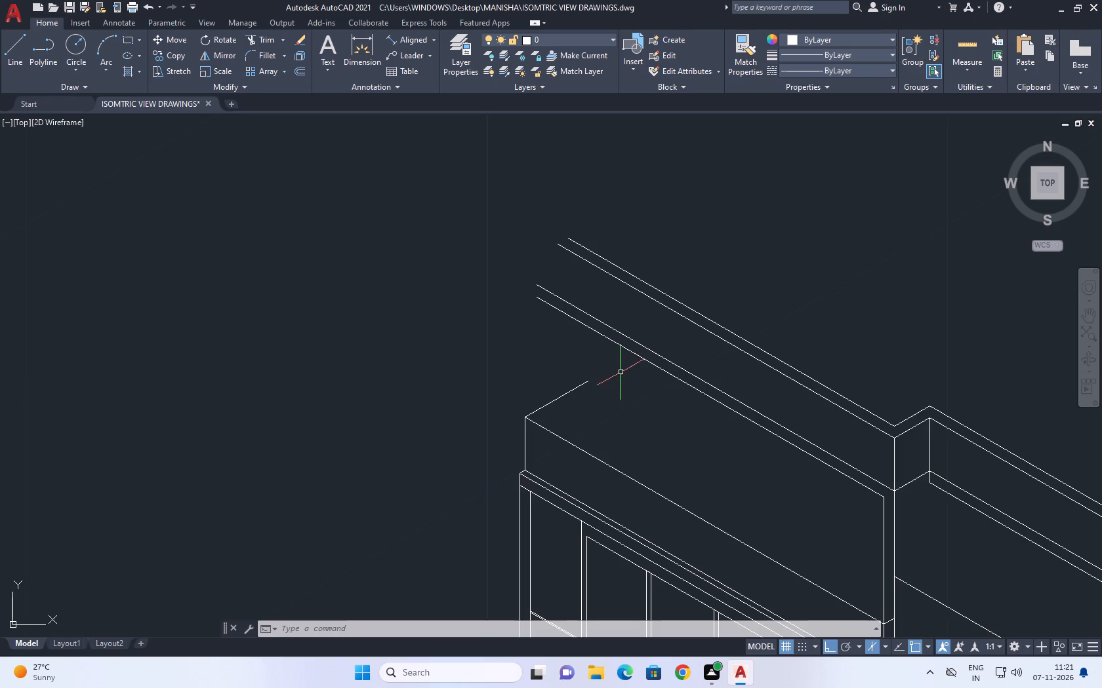
pyautogui.press('space')
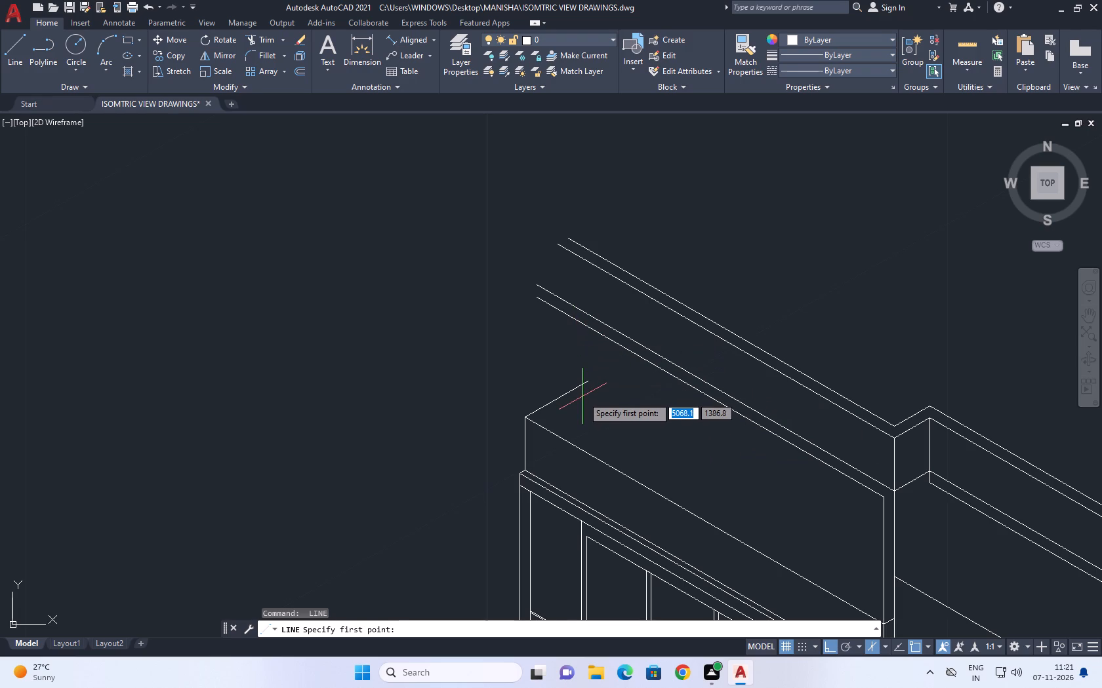
pyautogui.press('Escape')
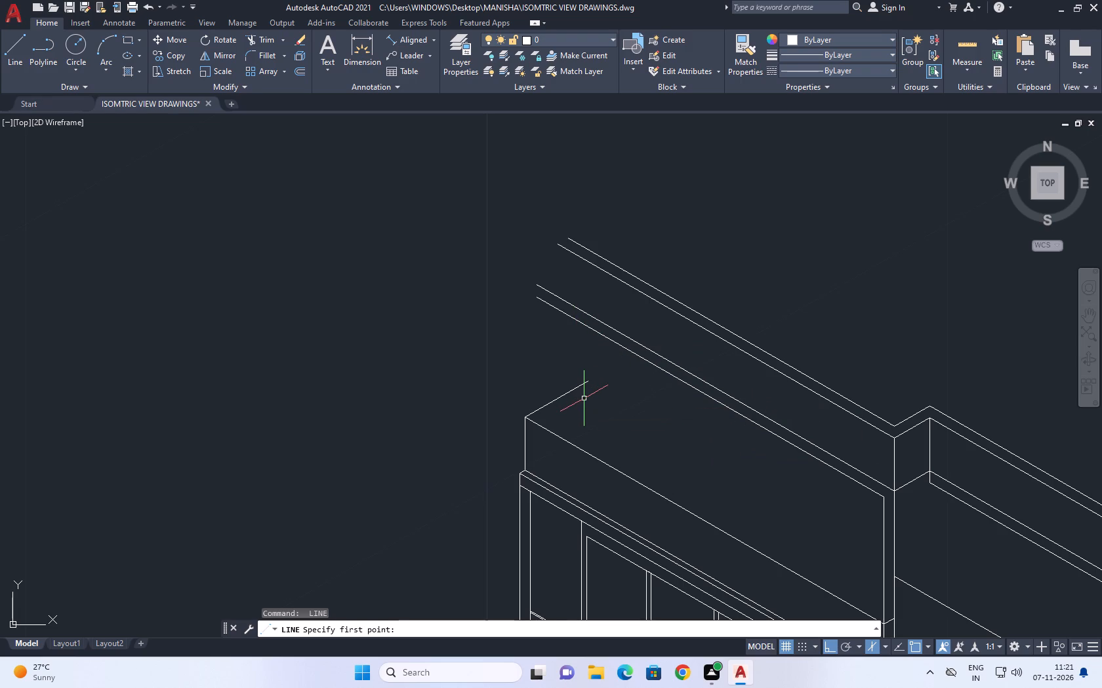
pyautogui.moveTo(624, 454); pyautogui.dragTo(613, 276, button='middle')
pyautogui.press('space')
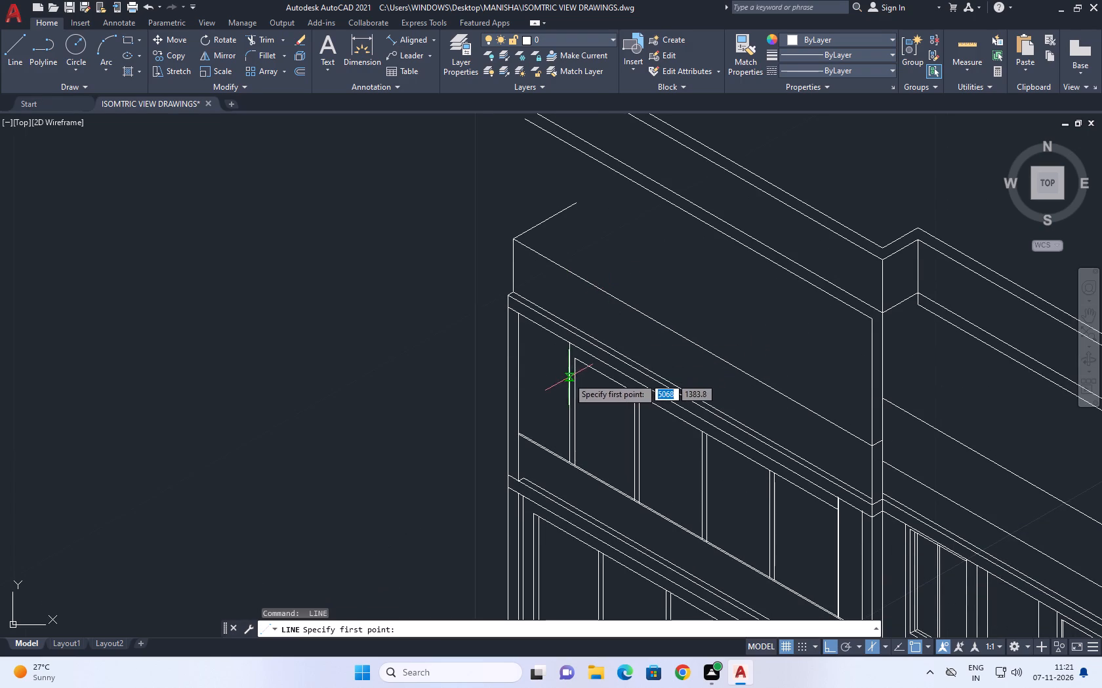
pyautogui.moveTo(561, 353); pyautogui.dragTo(573, 383, button='middle')
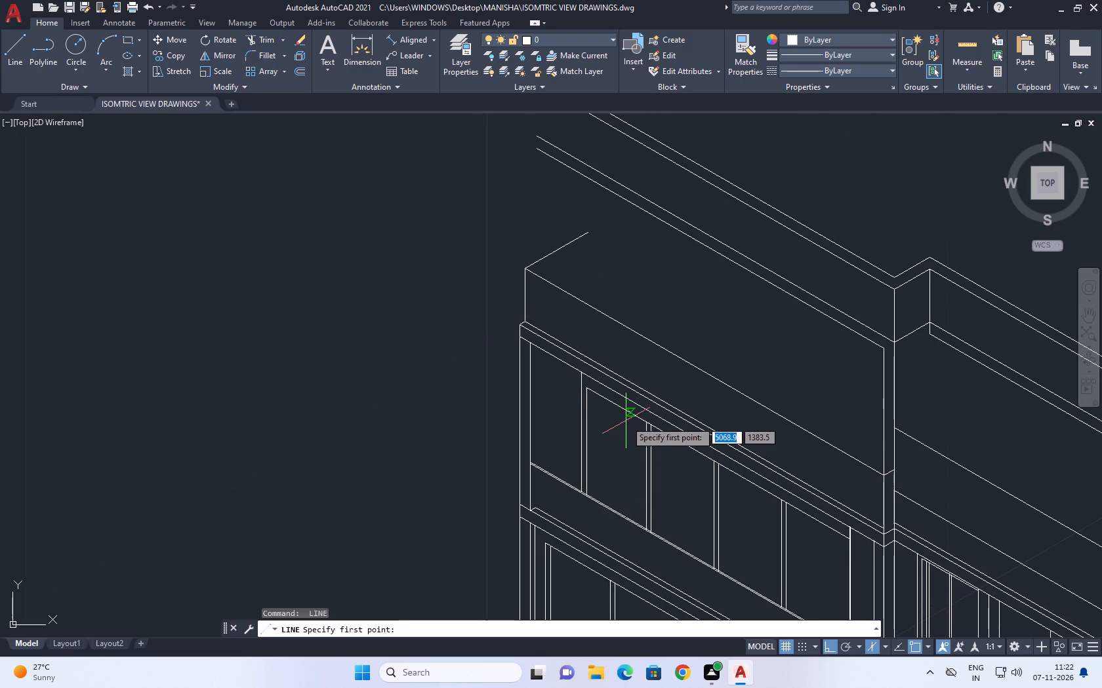
pyautogui.scroll(1, 537, 465)
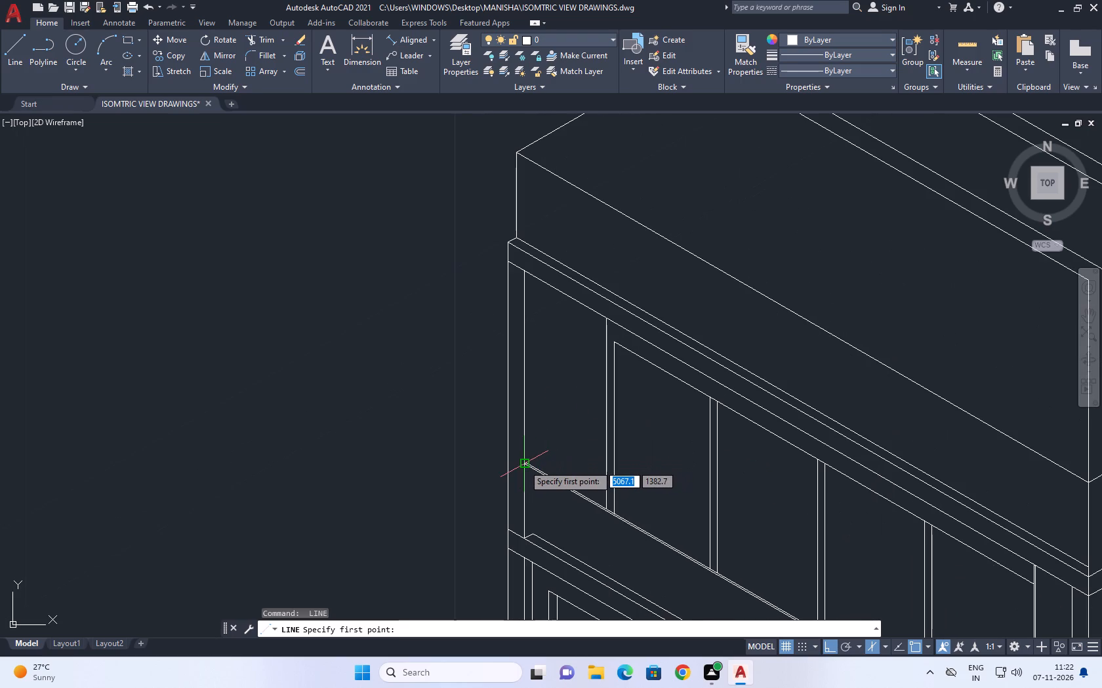
pyautogui.moveTo(521, 441); pyautogui.dragTo(537, 382, button='middle')
pyautogui.click(541, 480)
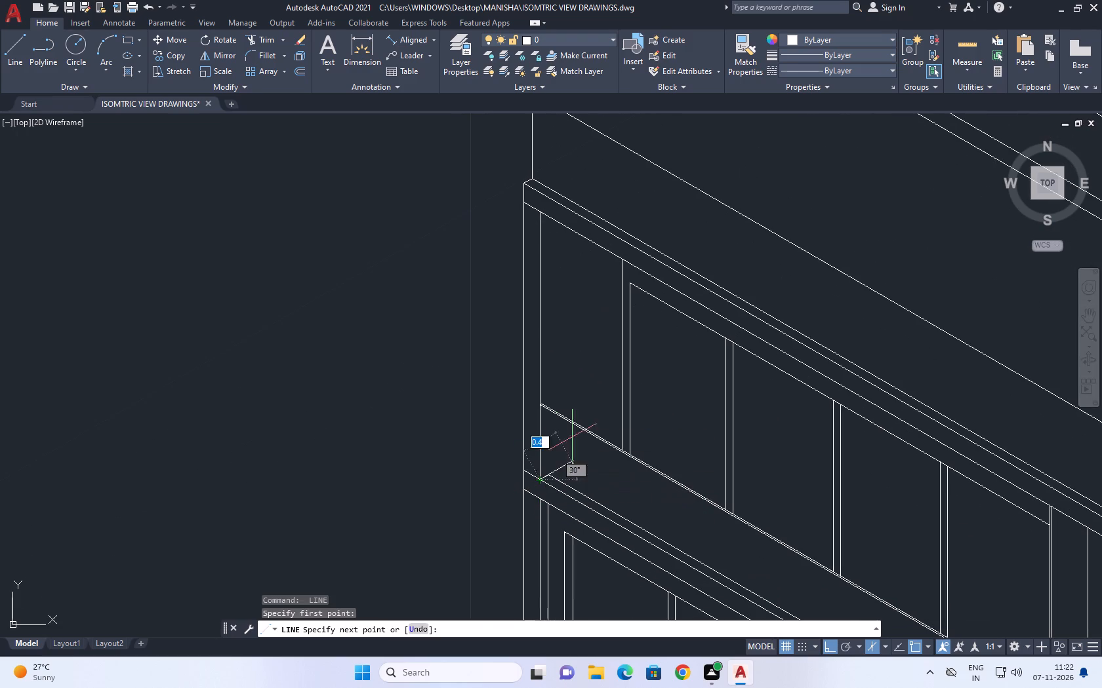
pyautogui.scroll(2, 608, 402)
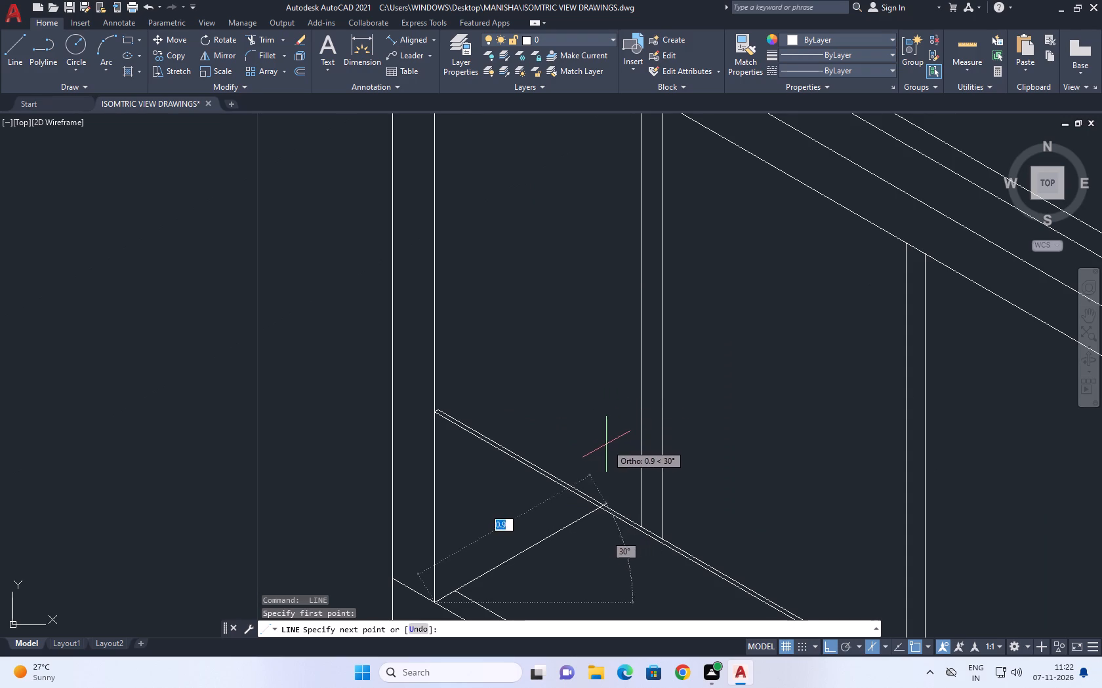
pyautogui.click(605, 444)
pyautogui.press('Escape')
# Draw a vertical line from where the receding line meets the sill up past the left wing's roof band.
pyautogui.scroll(2, 602, 493)
pyautogui.press('space')
pyautogui.scroll(1, 604, 518)
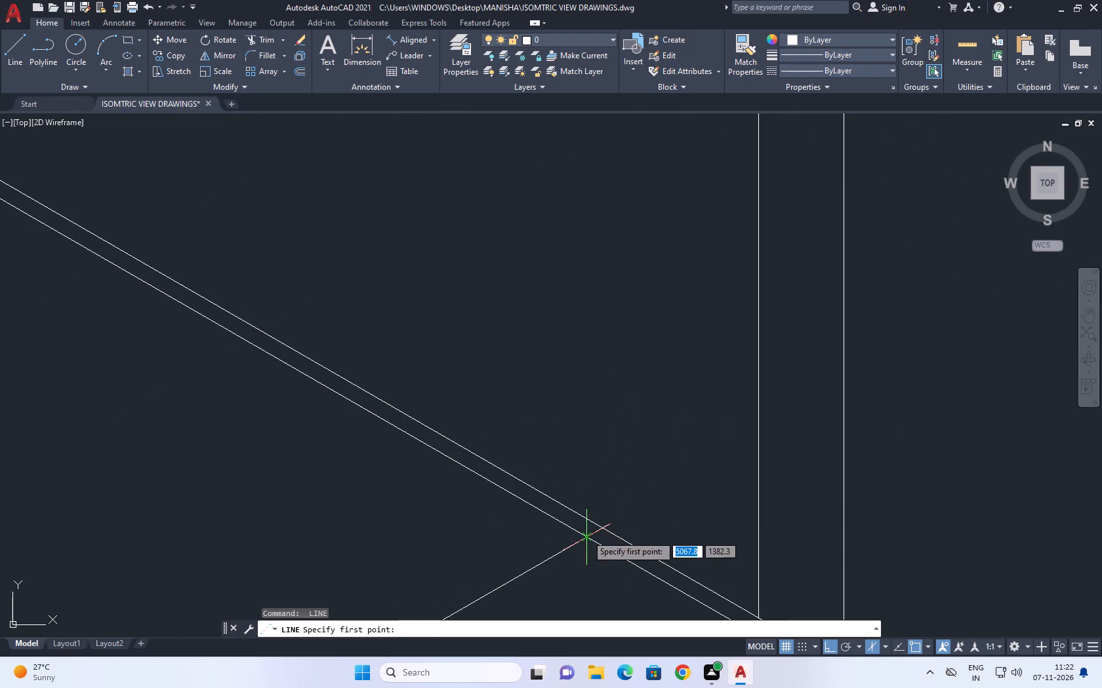
pyautogui.click(586, 535)
pyautogui.scroll(-3, 590, 362)
pyautogui.scroll(-2, 596, 167)
pyautogui.moveTo(609, 180); pyautogui.dragTo(632, 506, button='middle')
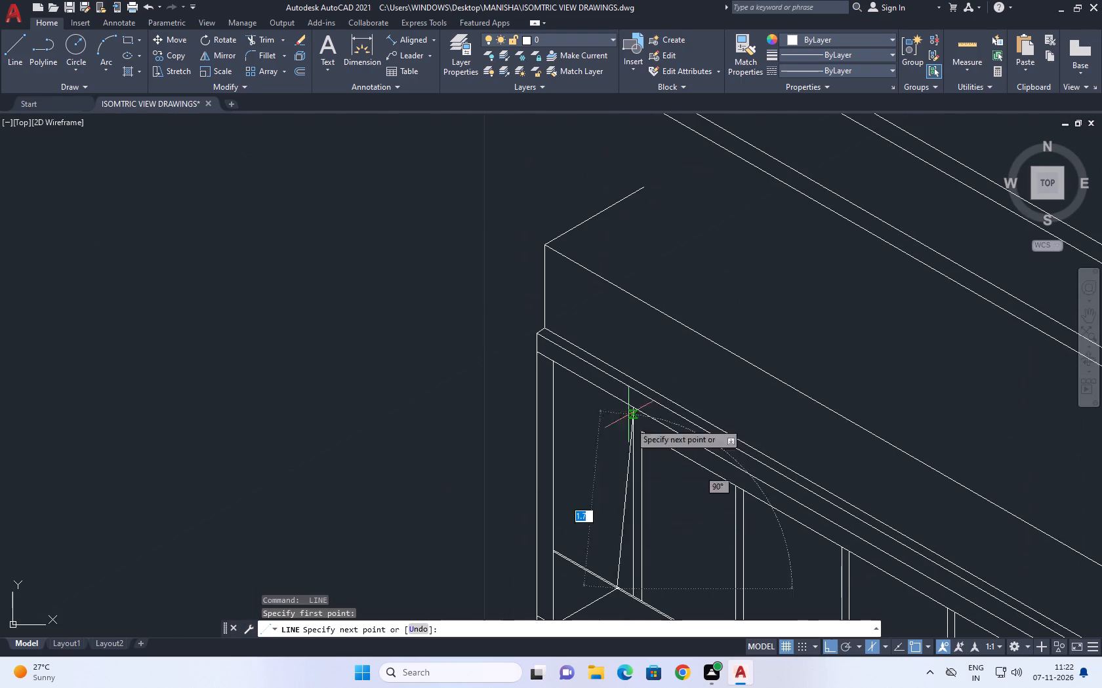
pyautogui.click(624, 337)
pyautogui.press('space')
# Trim the new vertical where it crosses and projects above the roof band, ending it at the band's lower edge.
pyautogui.moveTo(591, 513); pyautogui.dragTo(615, 355, button='middle')
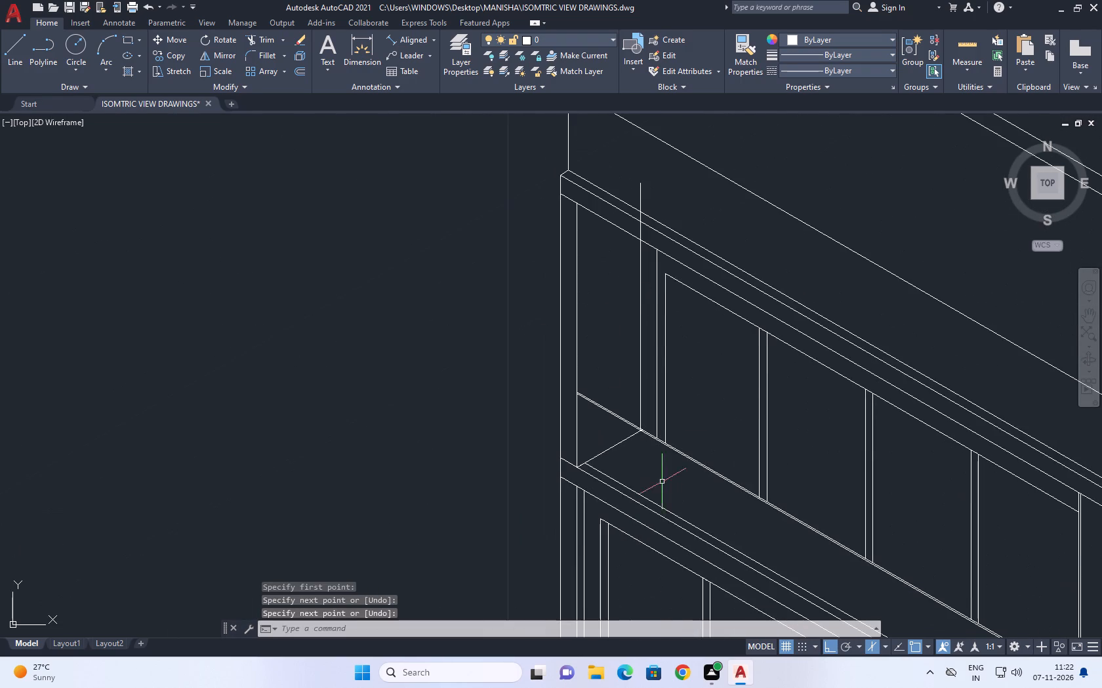
pyautogui.moveTo(651, 307); pyautogui.dragTo(653, 391, button='middle')
pyautogui.write('TR')
pyautogui.press('space')
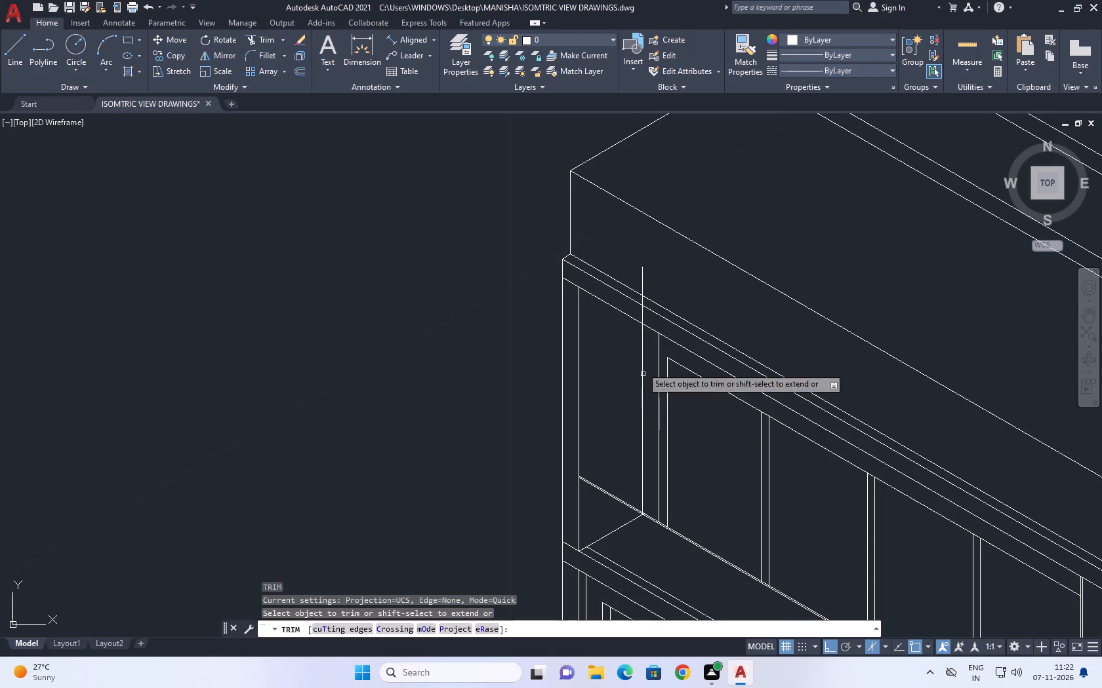
pyautogui.scroll(1, 639, 316)
pyautogui.click(643, 316)
pyautogui.click(645, 294)
pyautogui.click(653, 257)
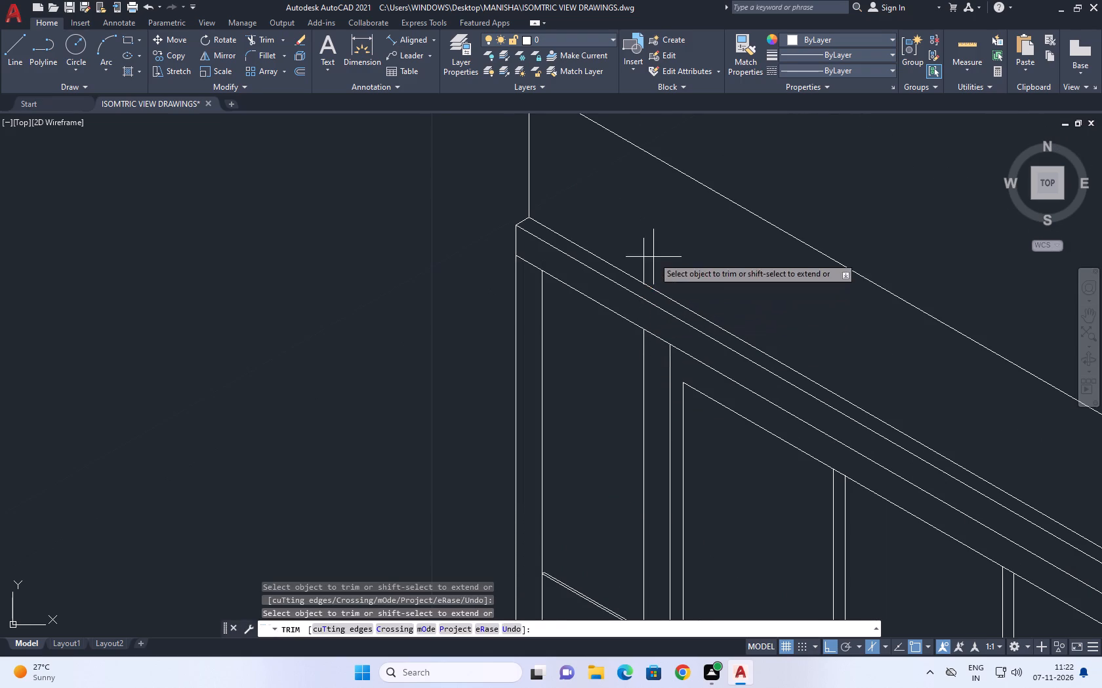
pyautogui.click(628, 249)
pyautogui.scroll(-2, 724, 273)
pyautogui.press('space')
# Draw a line about 1.7 long receding at 30° from the outer corner at the base of the left wing's roof parapet.
pyautogui.moveTo(741, 289); pyautogui.dragTo(674, 442, button='middle')
pyautogui.moveTo(687, 369); pyautogui.dragTo(612, 472, button='middle')
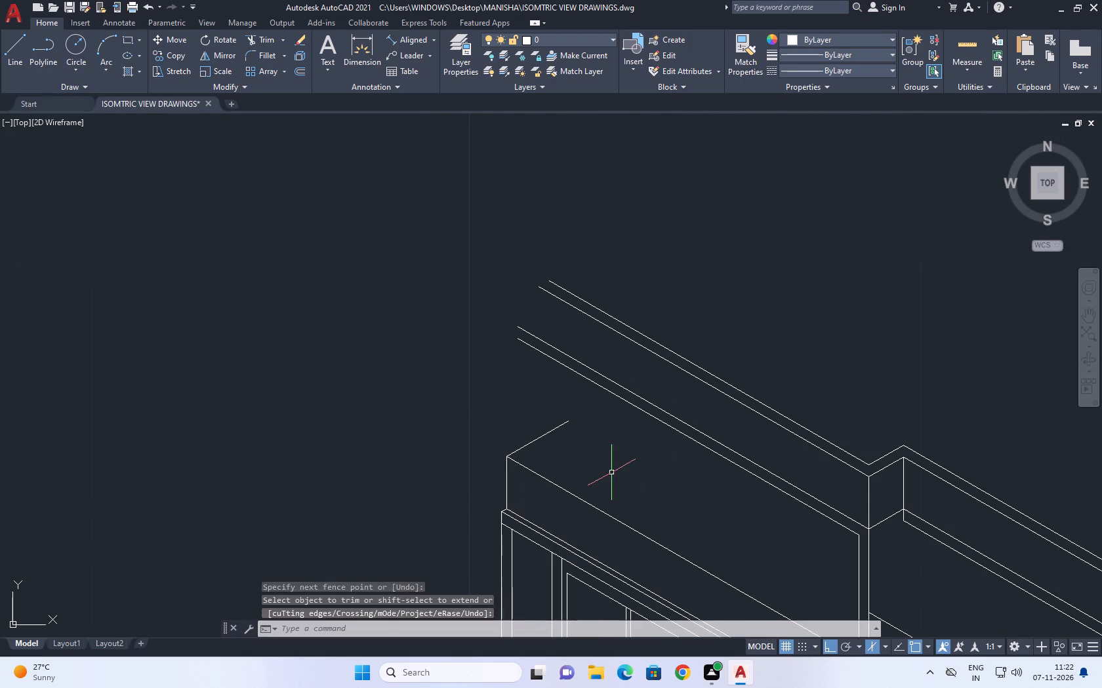
pyautogui.press('l')
pyautogui.press('space')
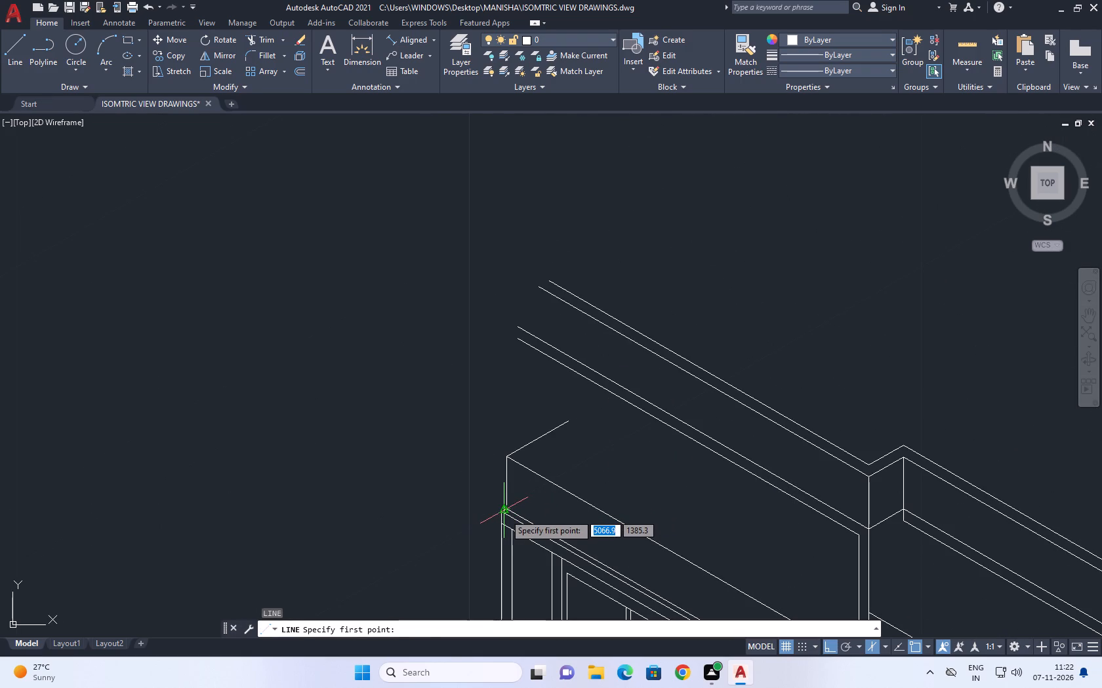
pyautogui.click(504, 514)
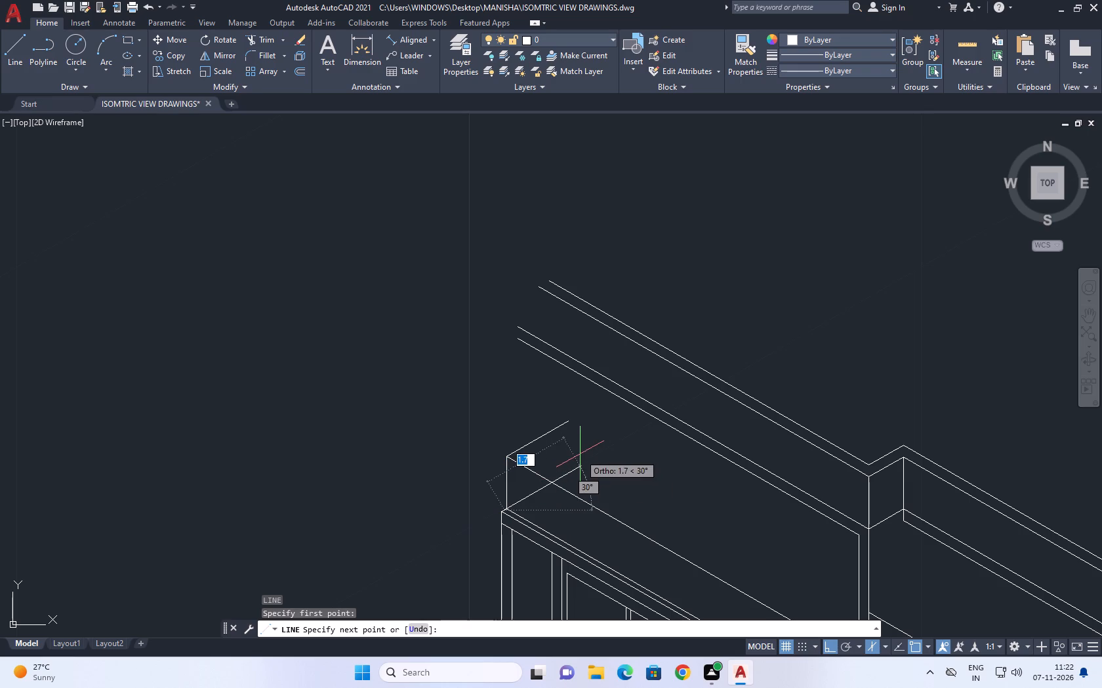
pyautogui.click(580, 454)
pyautogui.press('space')
# Draw a vertical line from just below the receding line's far end up past all the raised parapet's lines.
pyautogui.moveTo(627, 466); pyautogui.dragTo(615, 444, button='middle')
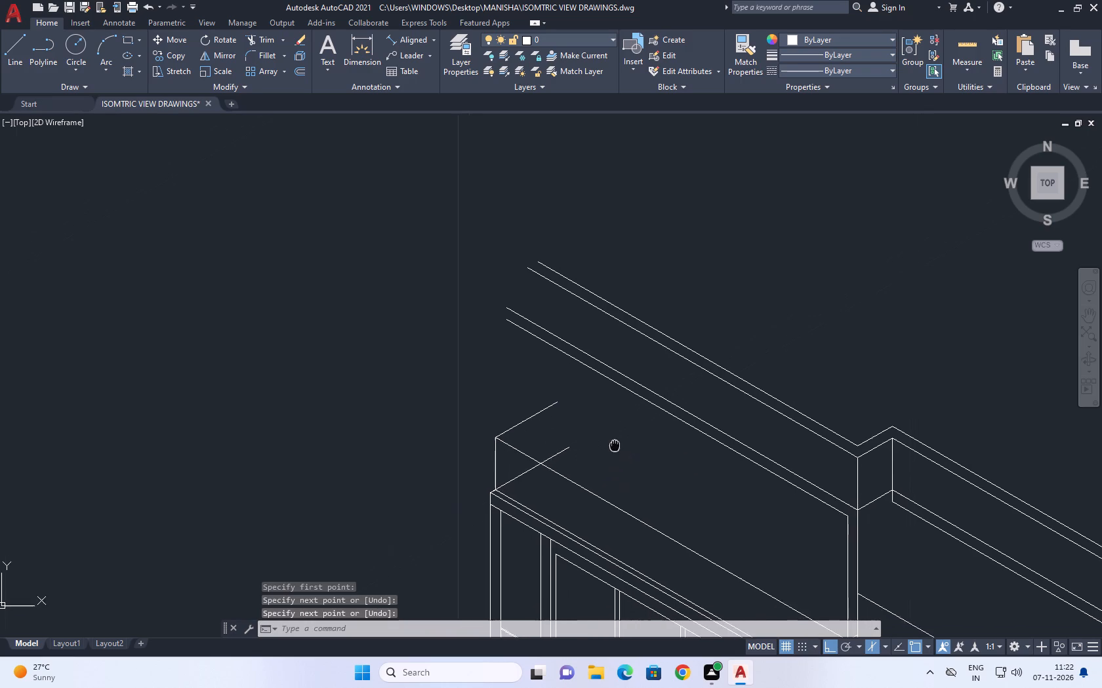
pyautogui.moveTo(615, 444); pyautogui.dragTo(606, 434, button='middle')
pyautogui.press('space')
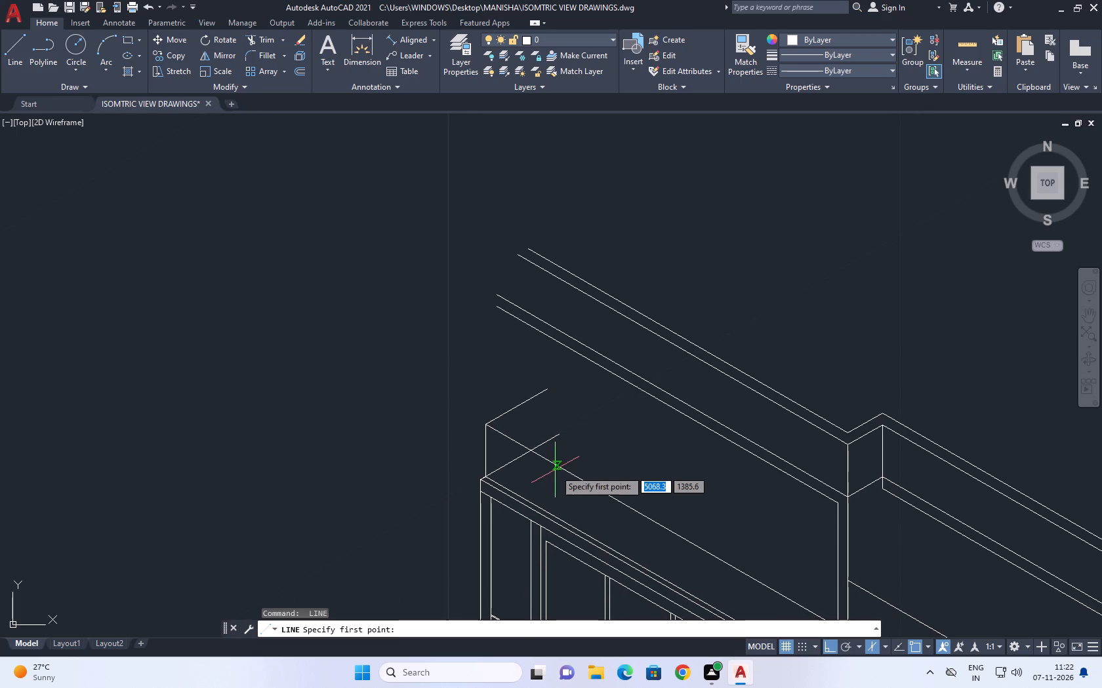
pyautogui.click(553, 478)
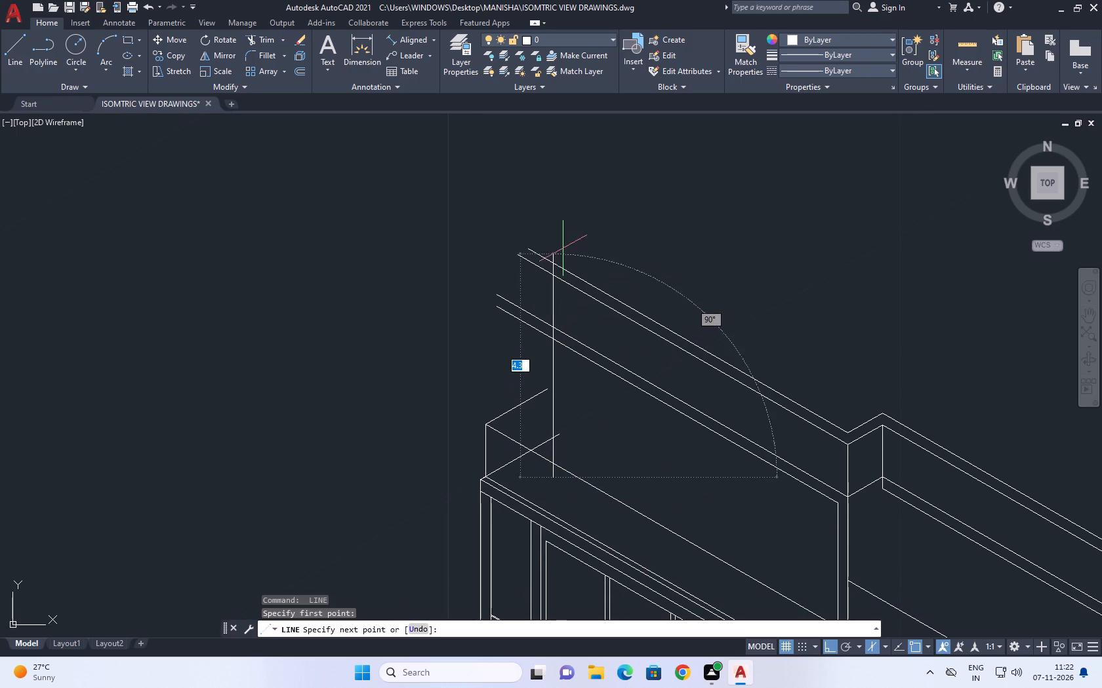
pyautogui.click(555, 178)
pyautogui.press('space')
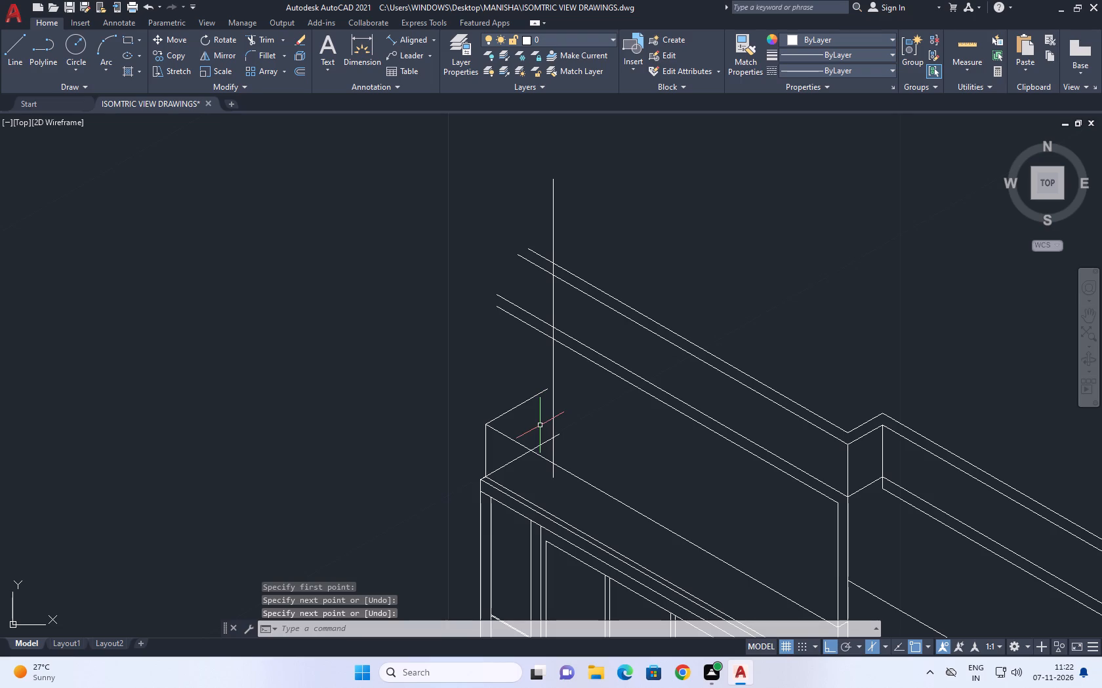
# Trim the vertical's lower end and the lower receding line's far end where they cross to form a clean corner.
pyautogui.press('t')
pyautogui.press('r')
pyautogui.press('space')
pyautogui.click(554, 479)
pyautogui.click(562, 457)
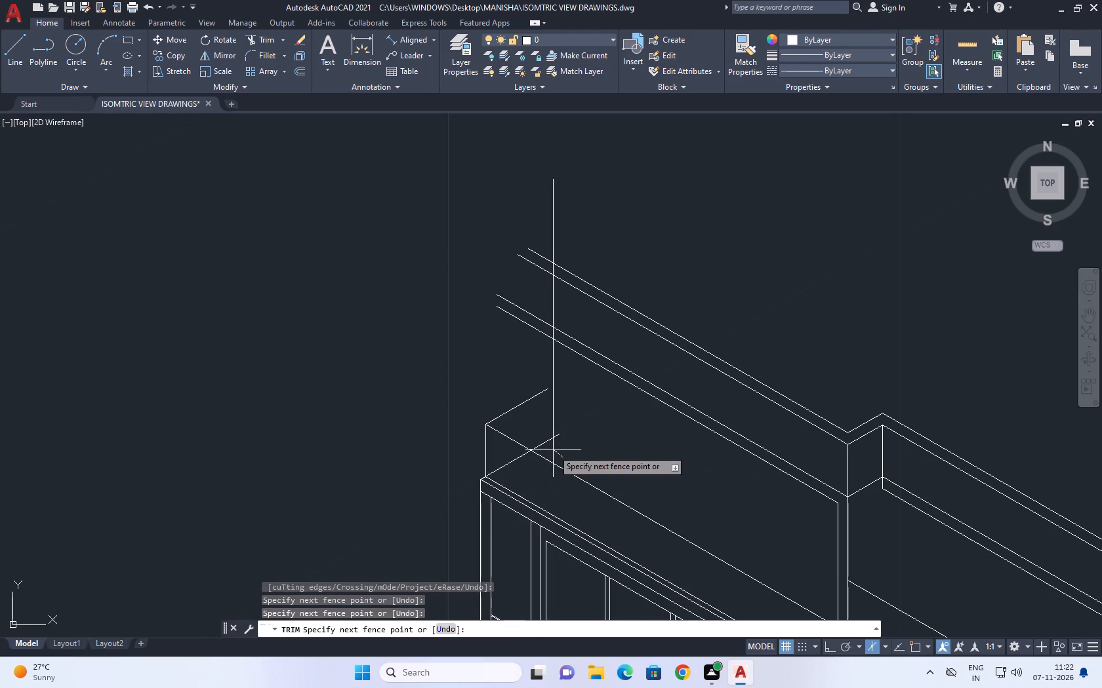
pyautogui.click(546, 447)
pyautogui.click(560, 435)
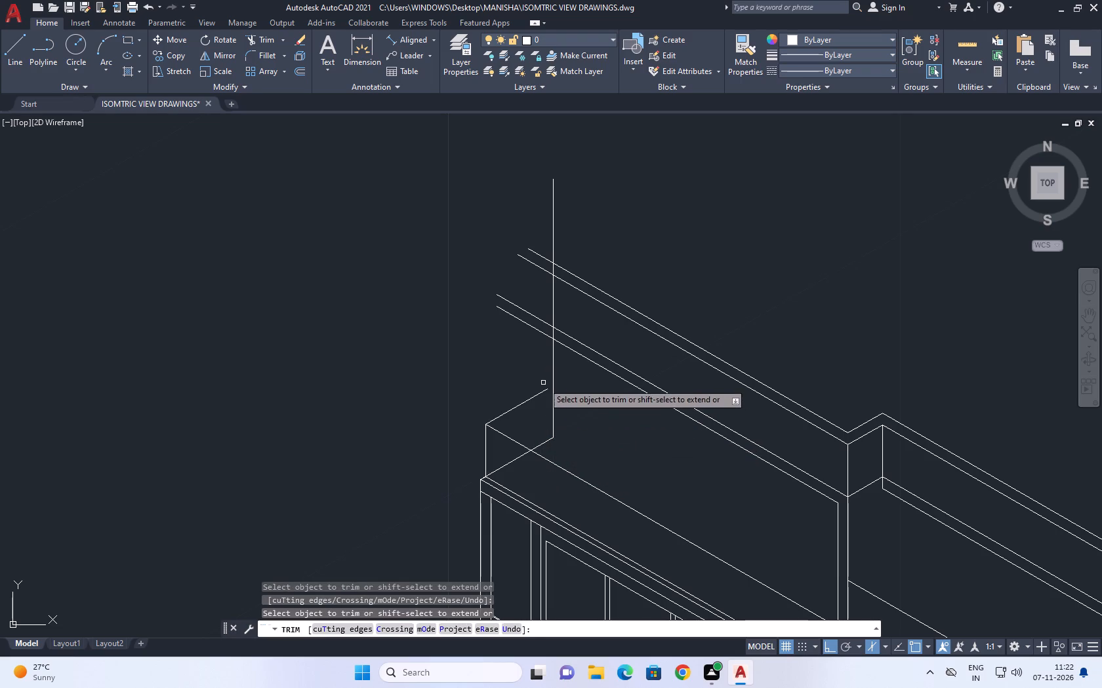
pyautogui.press('Escape')
# Trim the four raised parapet lines where they project outward beyond the new vertical.
pyautogui.press('space')
pyautogui.click(544, 248)
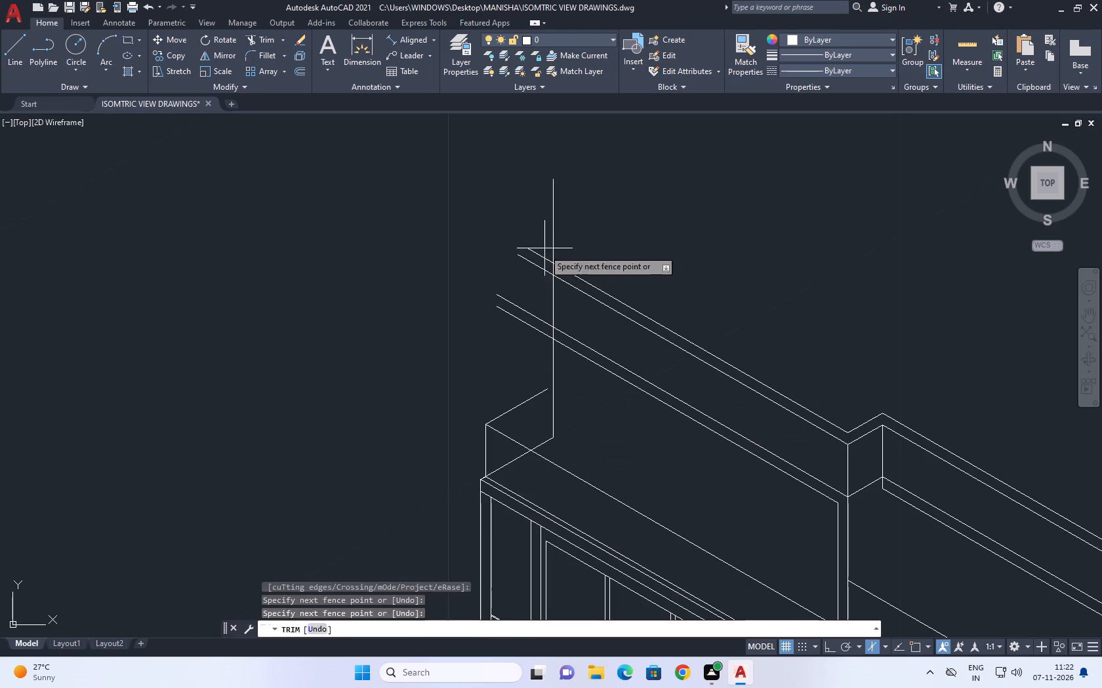
pyautogui.moveTo(521, 339); pyautogui.dragTo(521, 349)
pyautogui.press('space')
# Extend the raised parapet's end vertical down to the left wing parapet's top front edge.
pyautogui.moveTo(560, 380); pyautogui.dragTo(575, 407, button='middle')
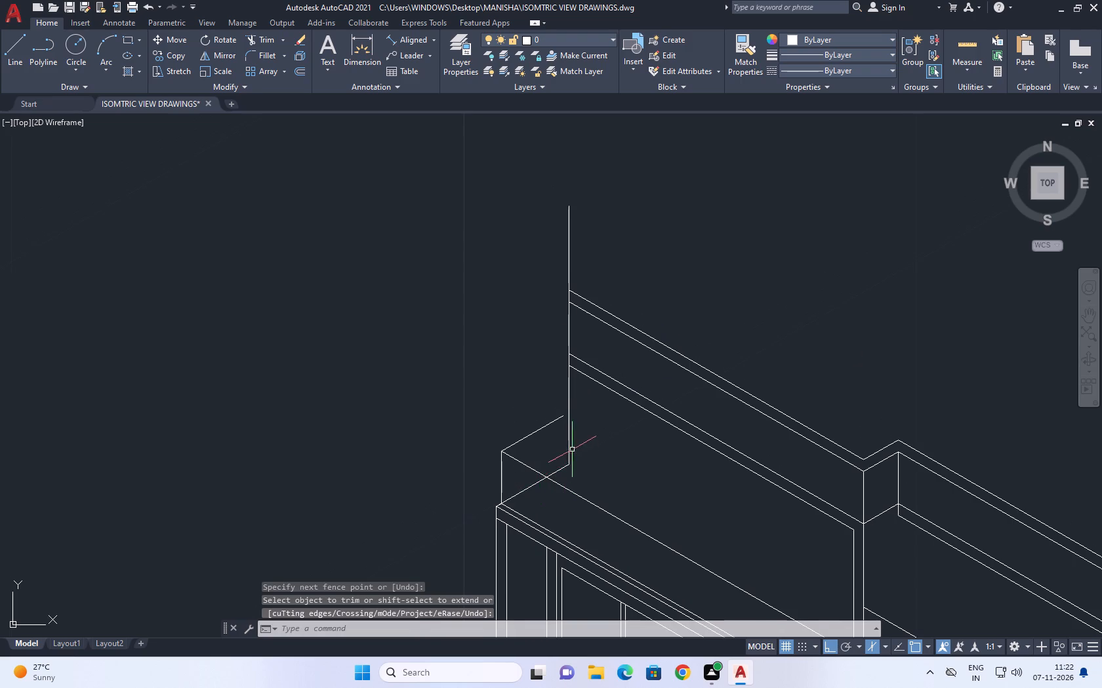
pyautogui.moveTo(570, 449); pyautogui.dragTo(481, 429, button='middle')
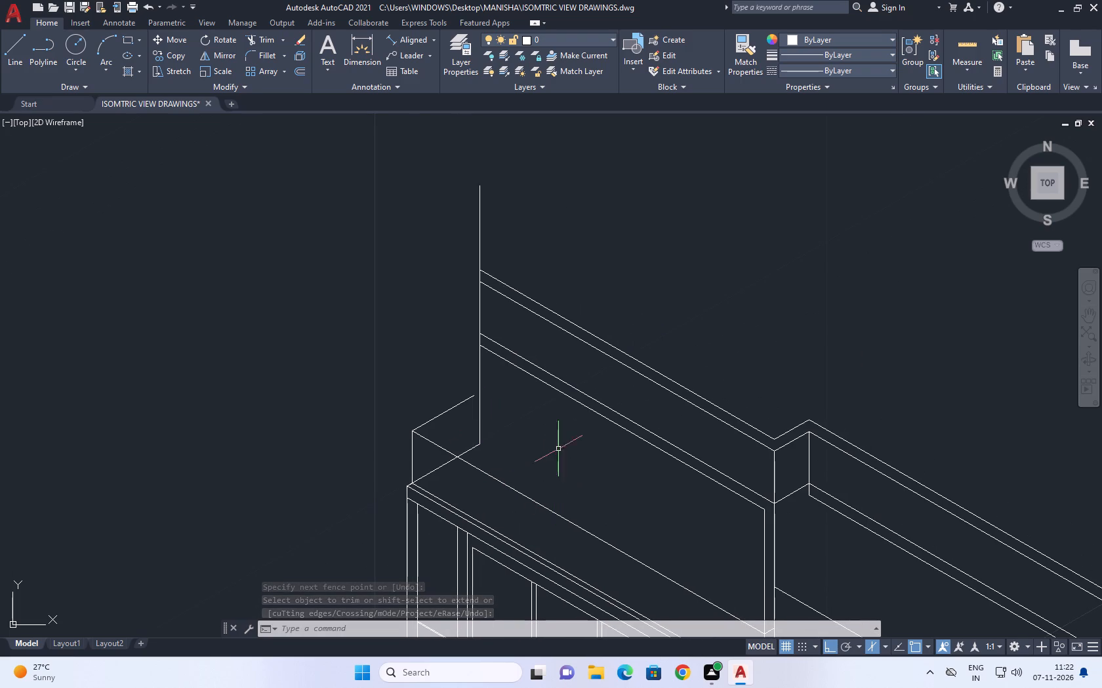
pyautogui.moveTo(609, 483); pyautogui.dragTo(573, 402, button='middle')
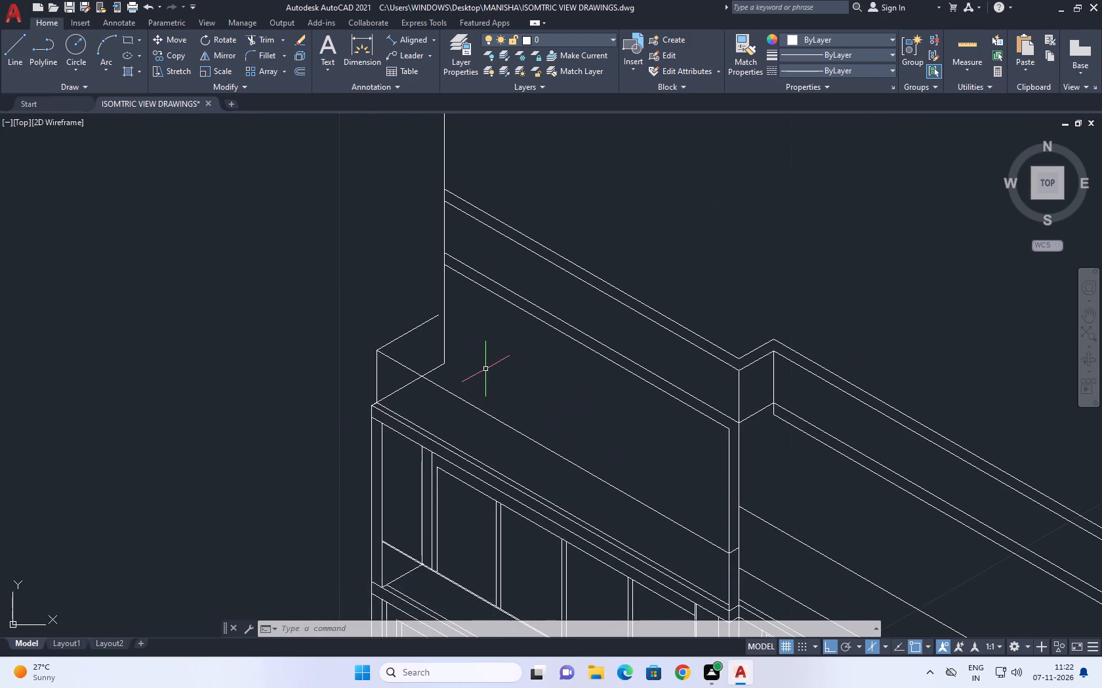
pyautogui.moveTo(488, 371); pyautogui.dragTo(495, 381, button='middle')
pyautogui.write('EX')
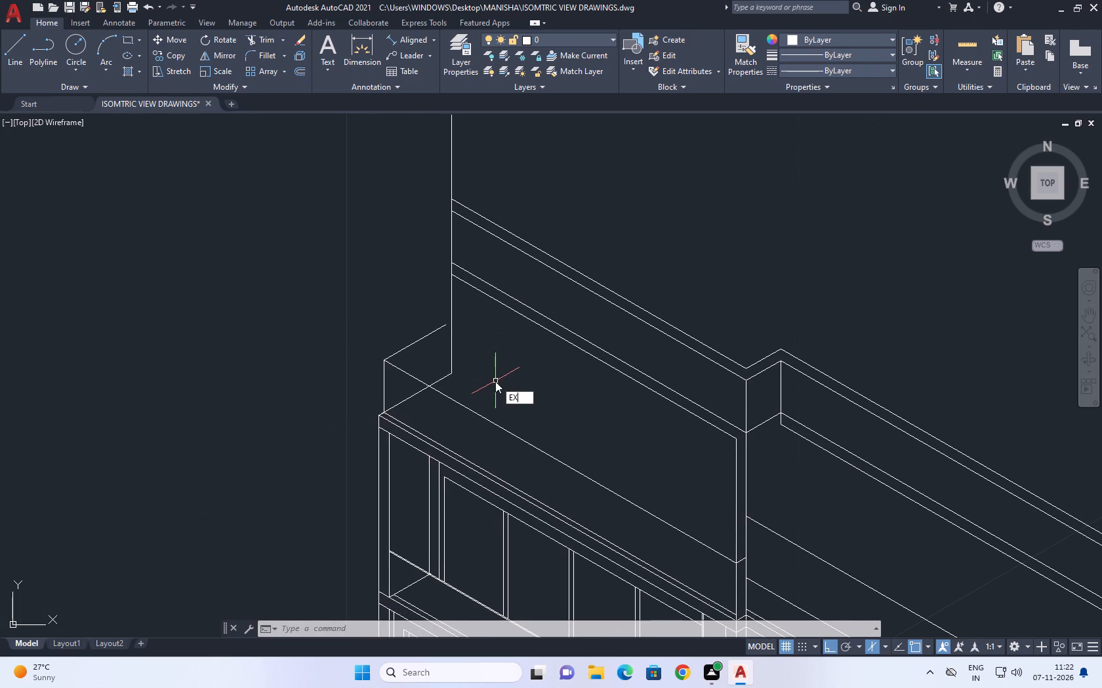
pyautogui.press('space')
pyautogui.click(449, 356)
pyautogui.press('space')
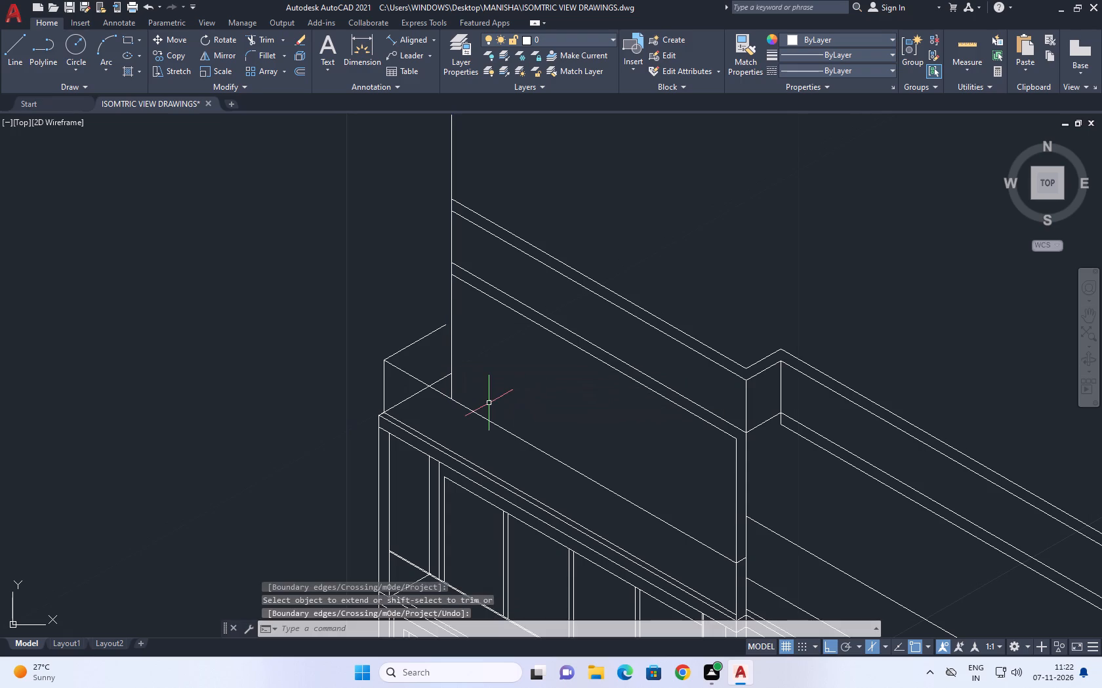
# Trim the lower receding line between the left wing parapet's top front edge and the end vertical.
pyautogui.press('t')
pyautogui.press('r')
pyautogui.press('space')
pyautogui.click(441, 381)
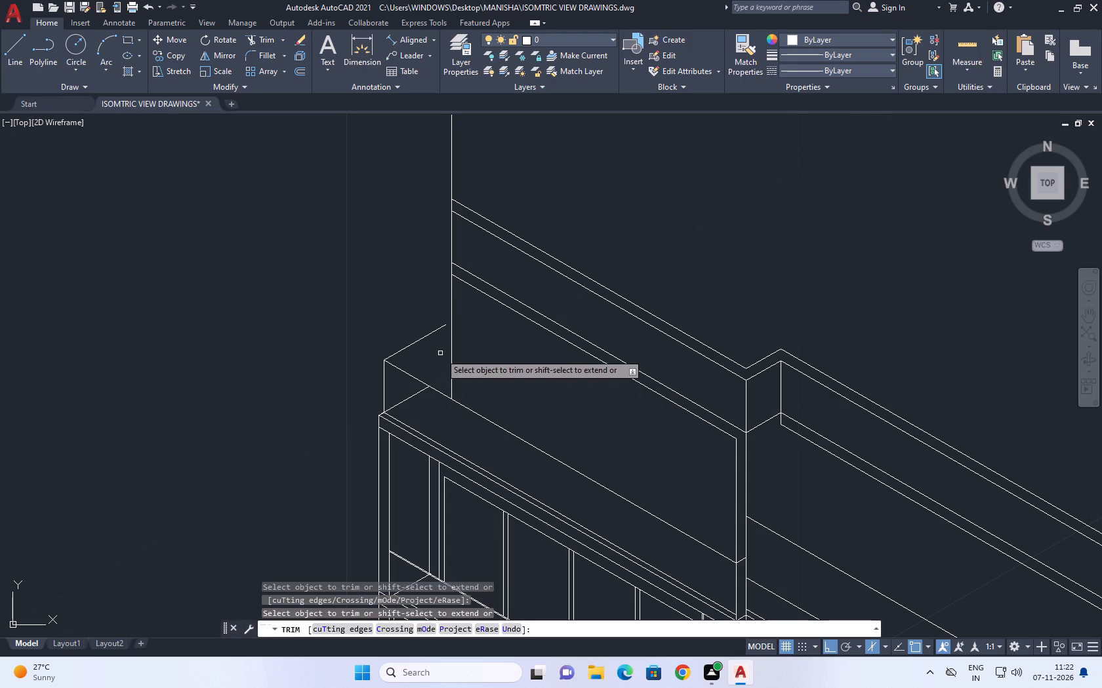
pyautogui.press('Escape')
# Extend the upper receding line at the left wing's outer roof corner to meet the end vertical.
pyautogui.write('EX')
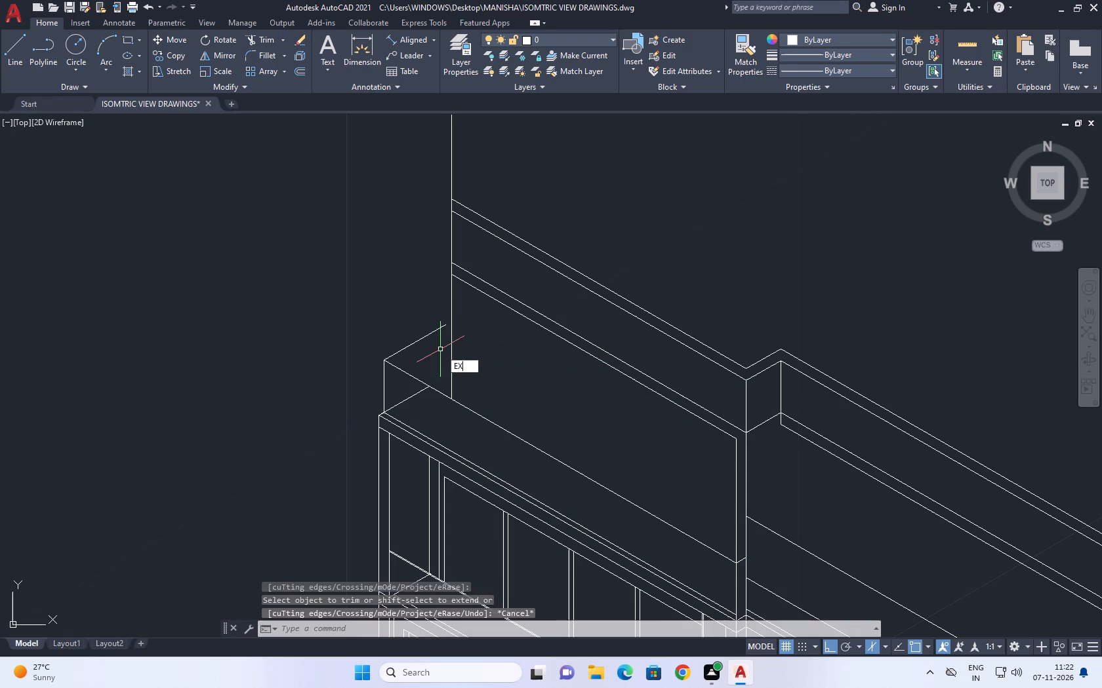
pyautogui.press('space')
pyautogui.click(439, 349)
pyautogui.click(421, 315)
pyautogui.press('Escape')
# Trim the end vertical's excess above the raised parapet's top edge.
pyautogui.scroll(-1, 515, 366)
pyautogui.moveTo(543, 357); pyautogui.dragTo(554, 404, button='middle')
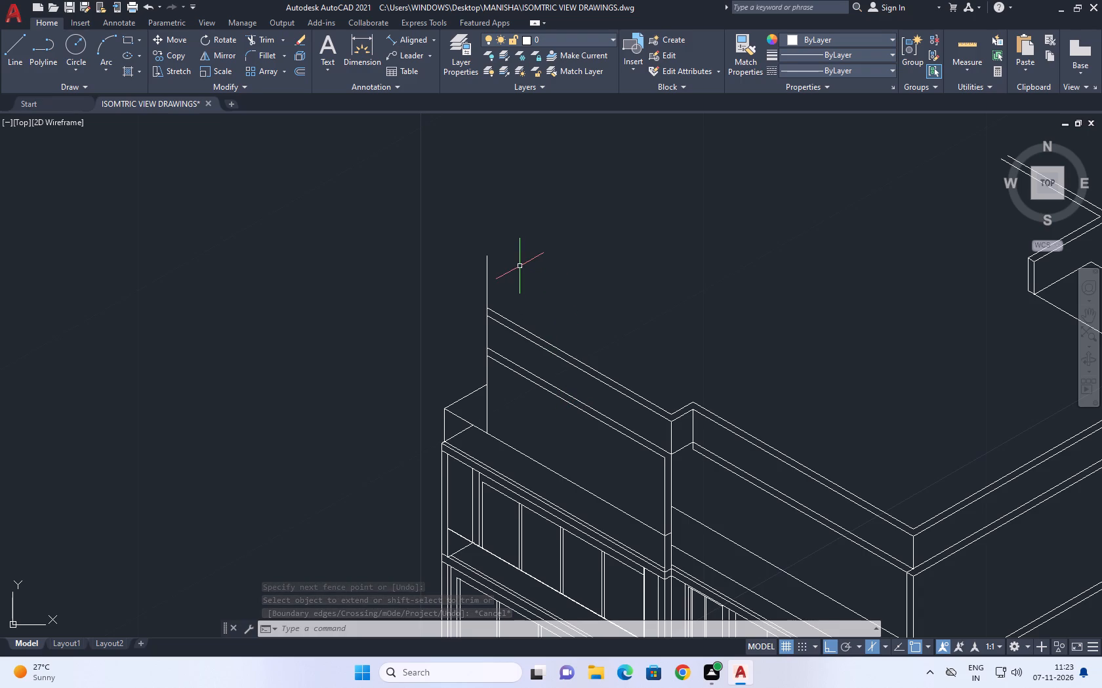
pyautogui.write('TR')
pyautogui.press('space')
pyautogui.click(520, 284)
pyautogui.click(466, 267)
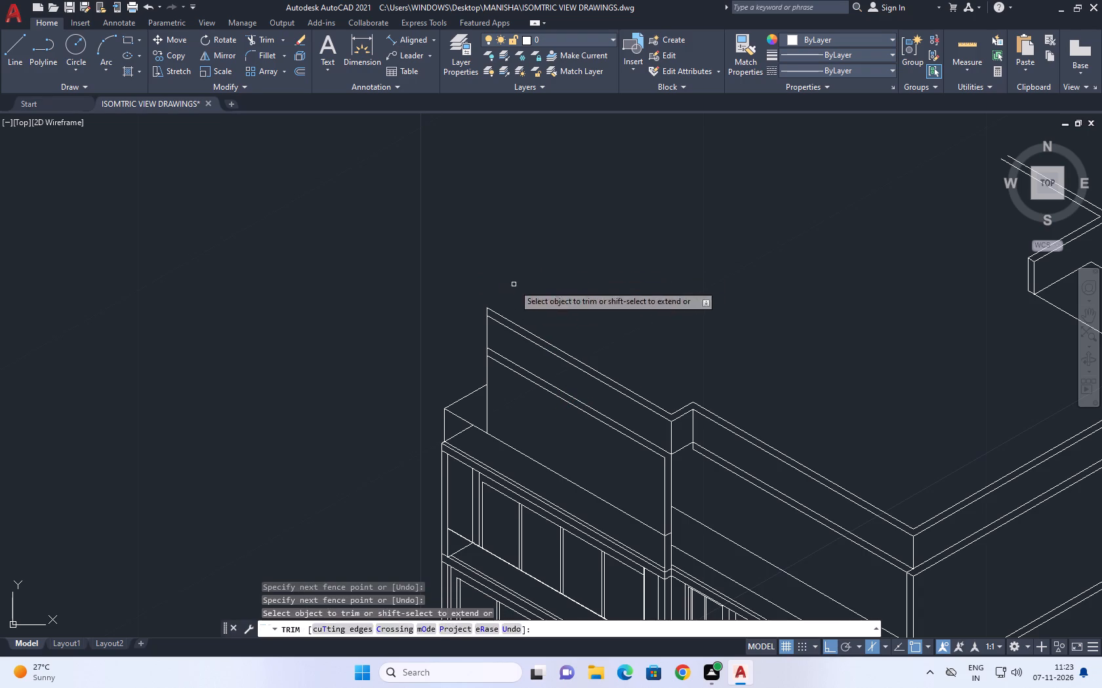
pyautogui.press('Escape')
# Trim the raised parapet's end vertical between the two closely spaced sloping lines beneath the parapet band.
pyautogui.moveTo(479, 398); pyautogui.dragTo(500, 422, button='middle')
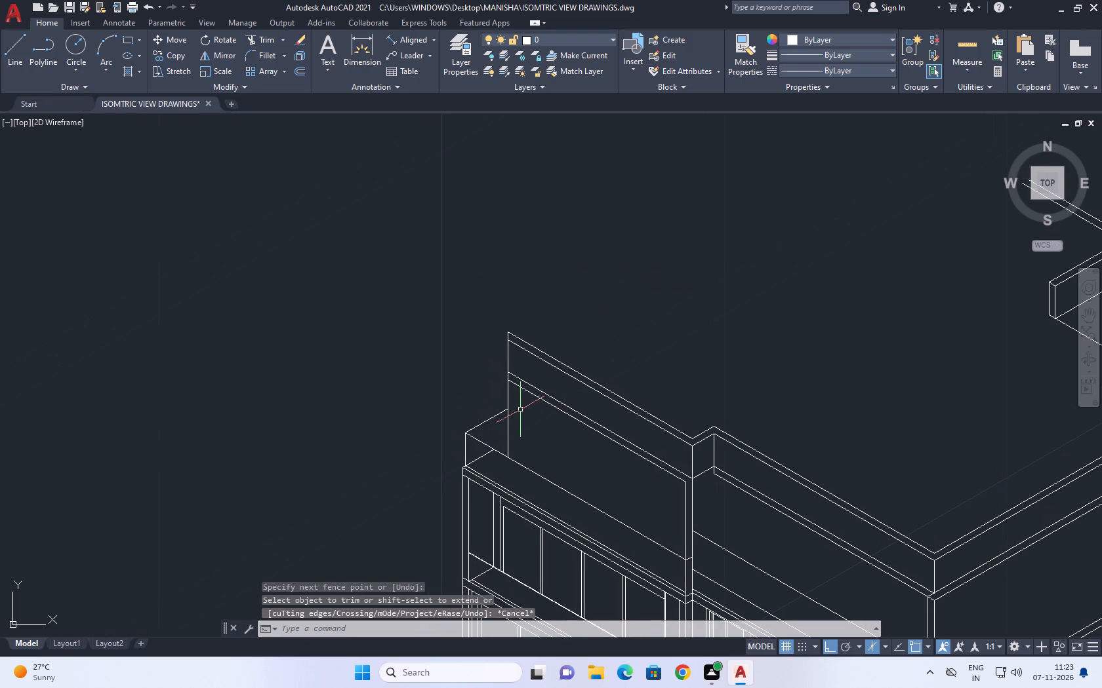
pyautogui.scroll(2, 509, 395)
pyautogui.write('TR')
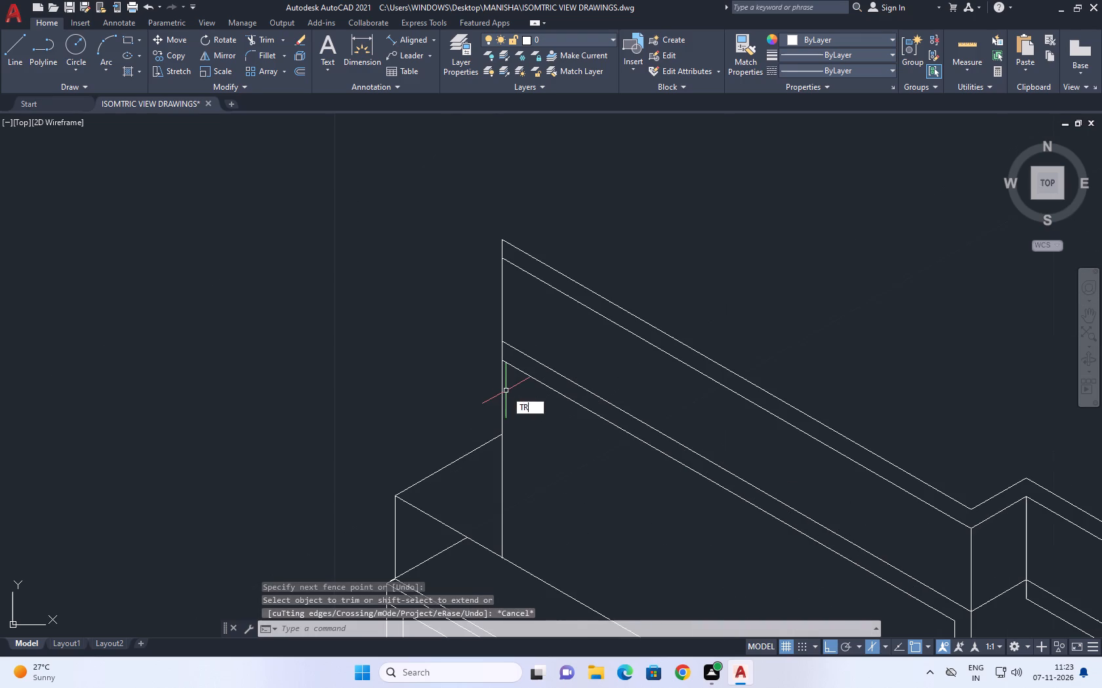
pyautogui.press('space')
pyautogui.scroll(1, 498, 364)
pyautogui.click(506, 348)
pyautogui.moveTo(487, 339); pyautogui.dragTo(472, 336)
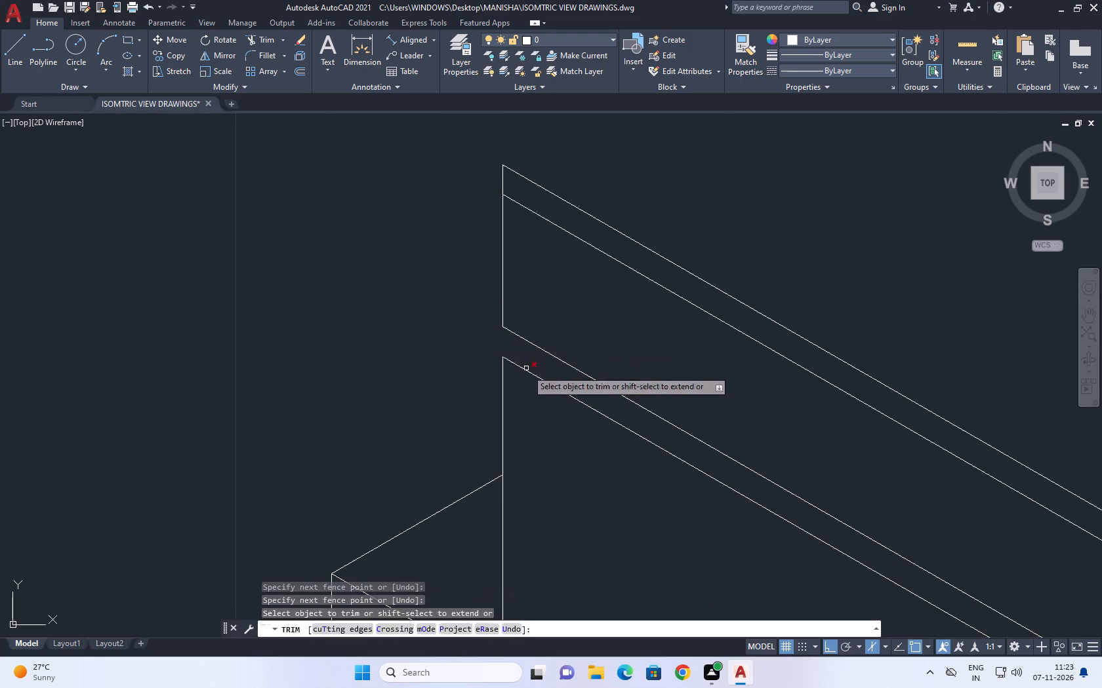
pyautogui.press('Escape')
# Copy the lower part of the end vertical 0.5 inward along the left isoplane of the wall below the raised parapet.
pyautogui.click(512, 408)
pyautogui.click(480, 392)
pyautogui.moveTo(544, 441); pyautogui.dragTo(452, 322, button='middle')
pyautogui.press('c')
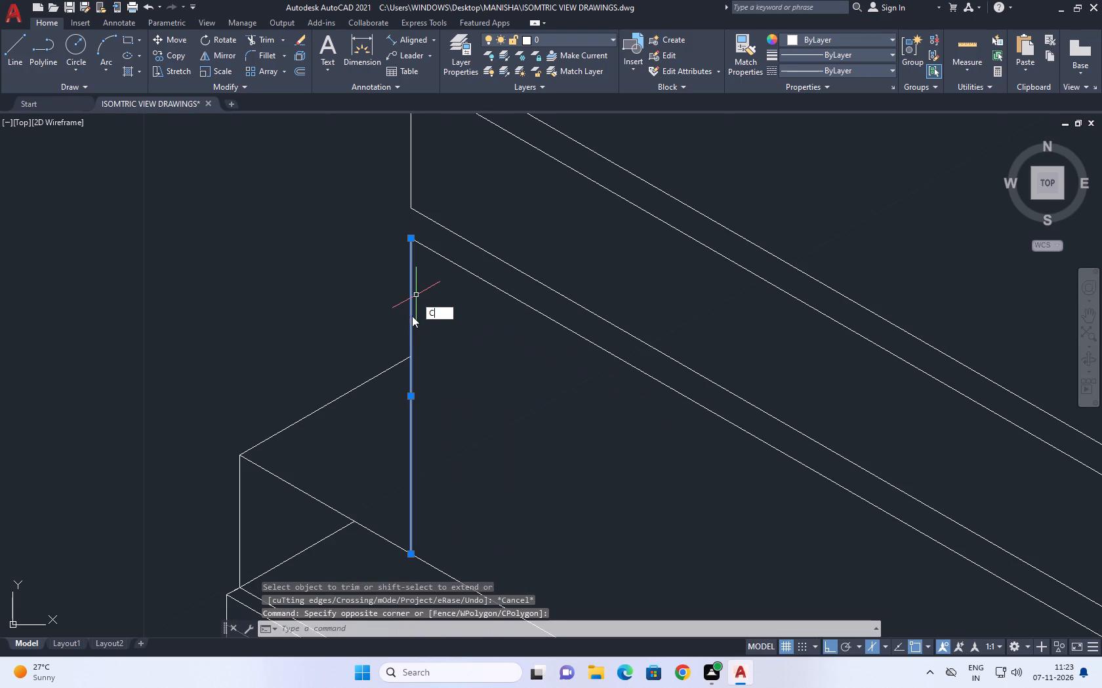
pyautogui.press('o')
pyautogui.press('space')
pyautogui.click(414, 239)
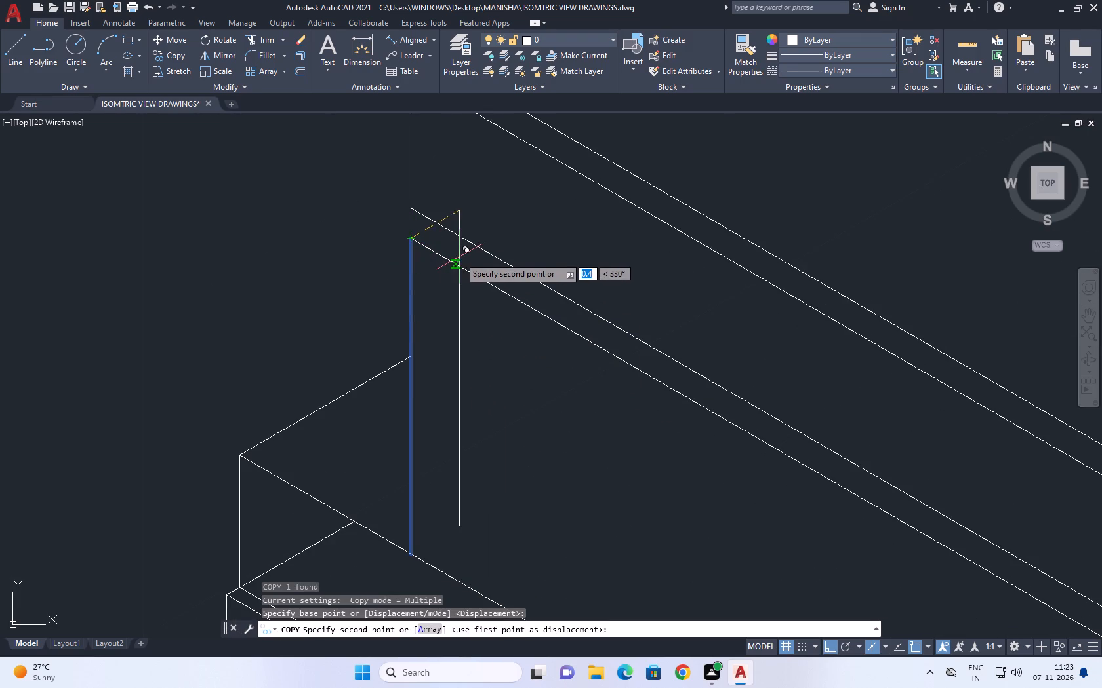
pyautogui.press('F5')
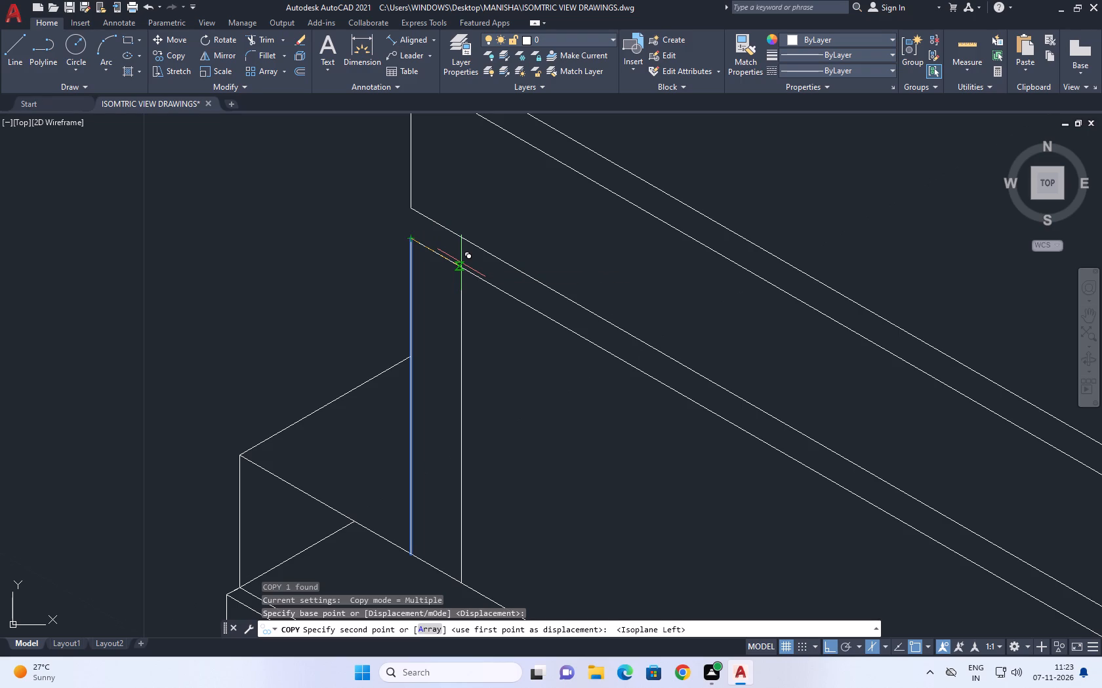
pyautogui.scroll(-1, 482, 277)
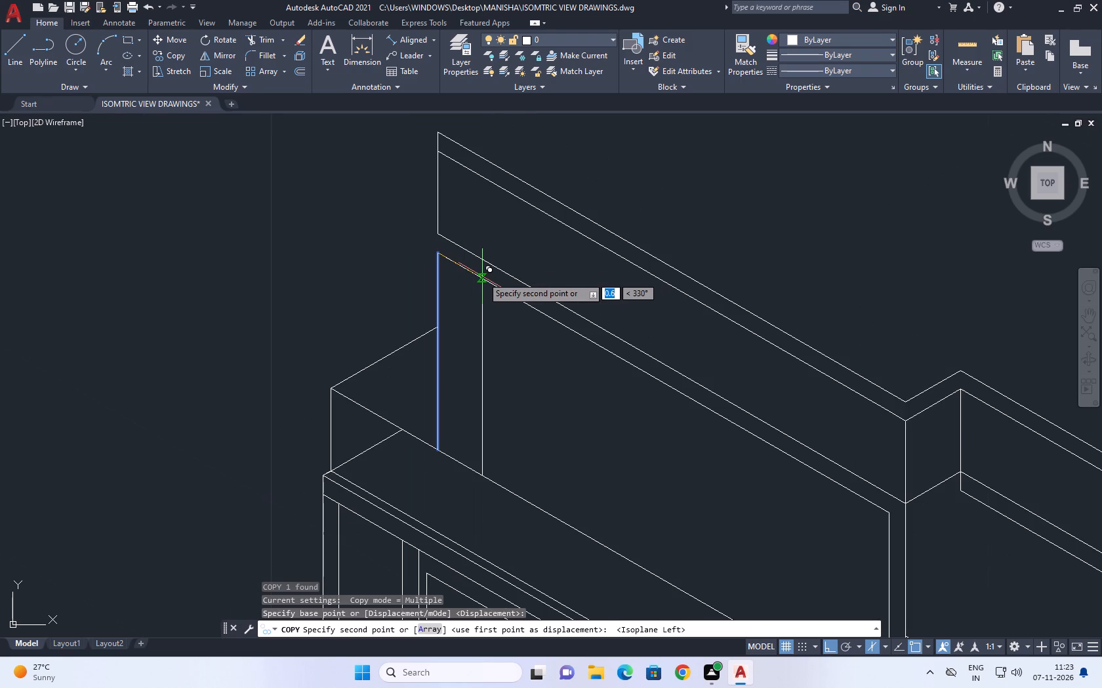
pyautogui.write('0.5')
pyautogui.press('Return')
pyautogui.rightClick(596, 299)
pyautogui.click(628, 316)
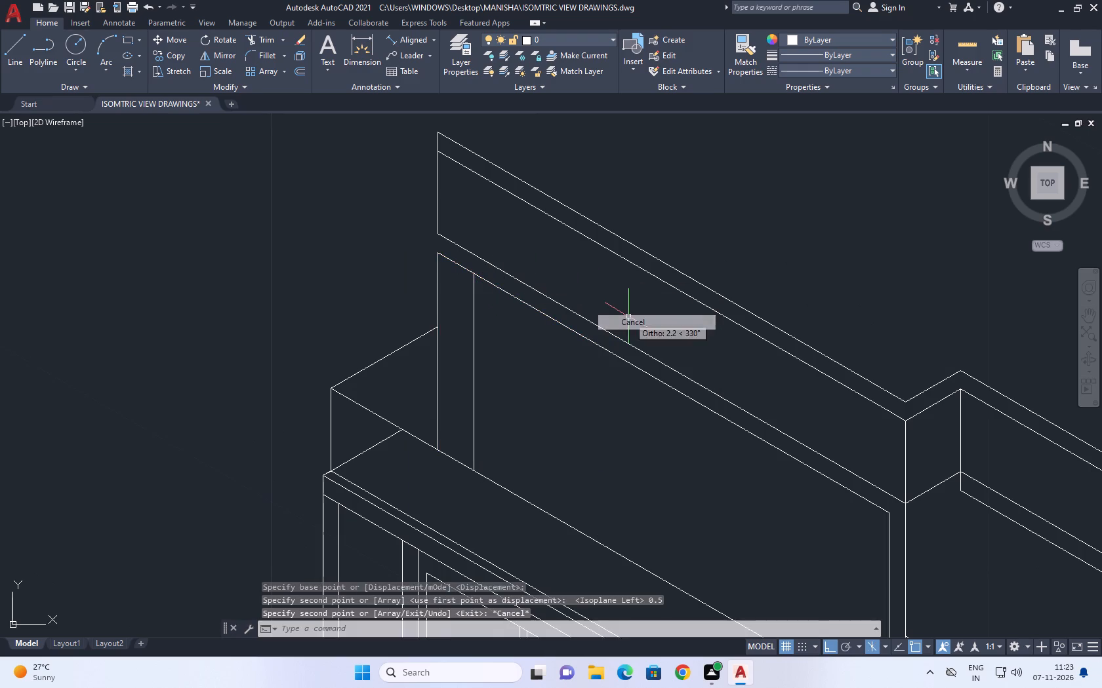
# Copy the wall's inner vertical beside the parapet's step corner 1 unit along the wall towards its outer end.
pyautogui.scroll(-2, 624, 316)
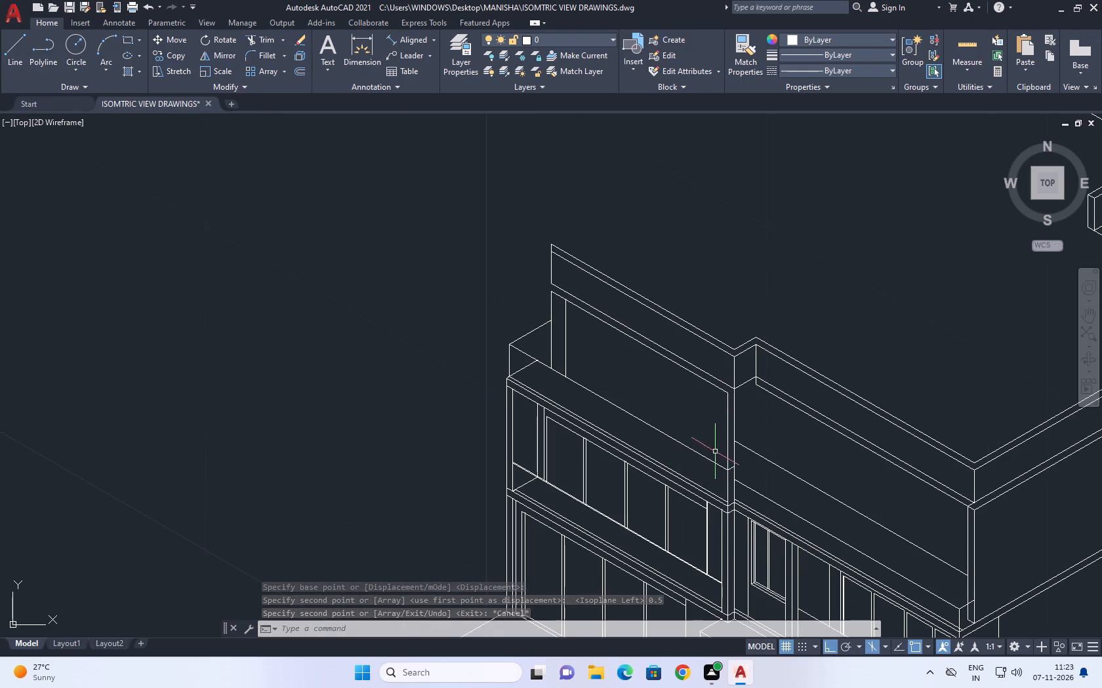
pyautogui.click(729, 433)
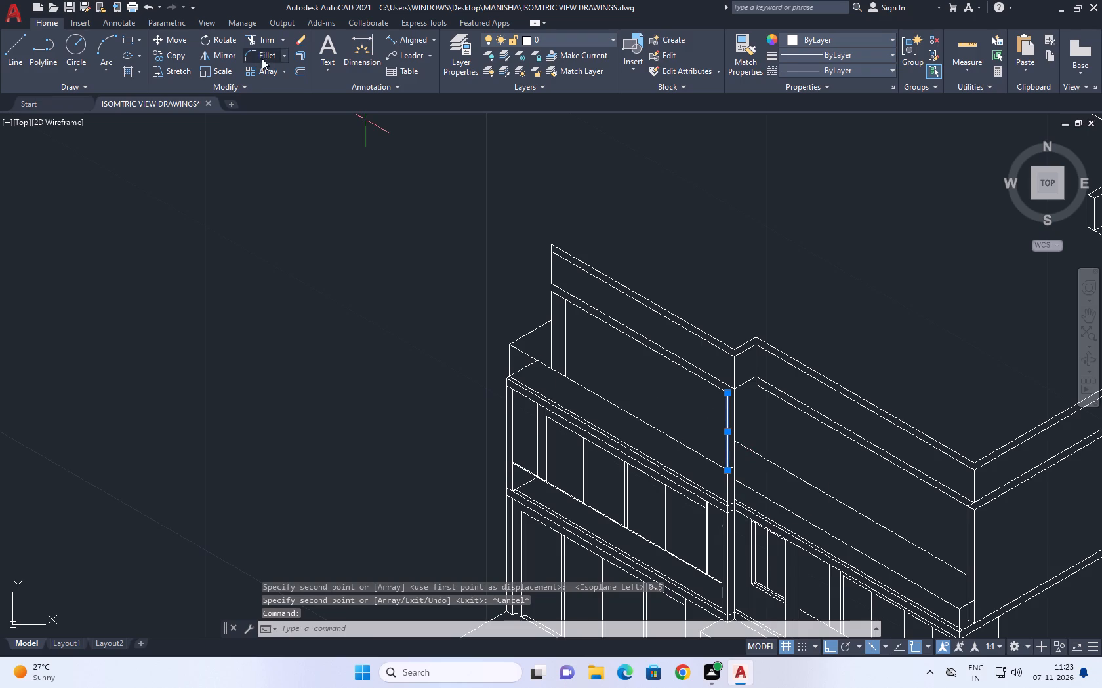
pyautogui.click(182, 54)
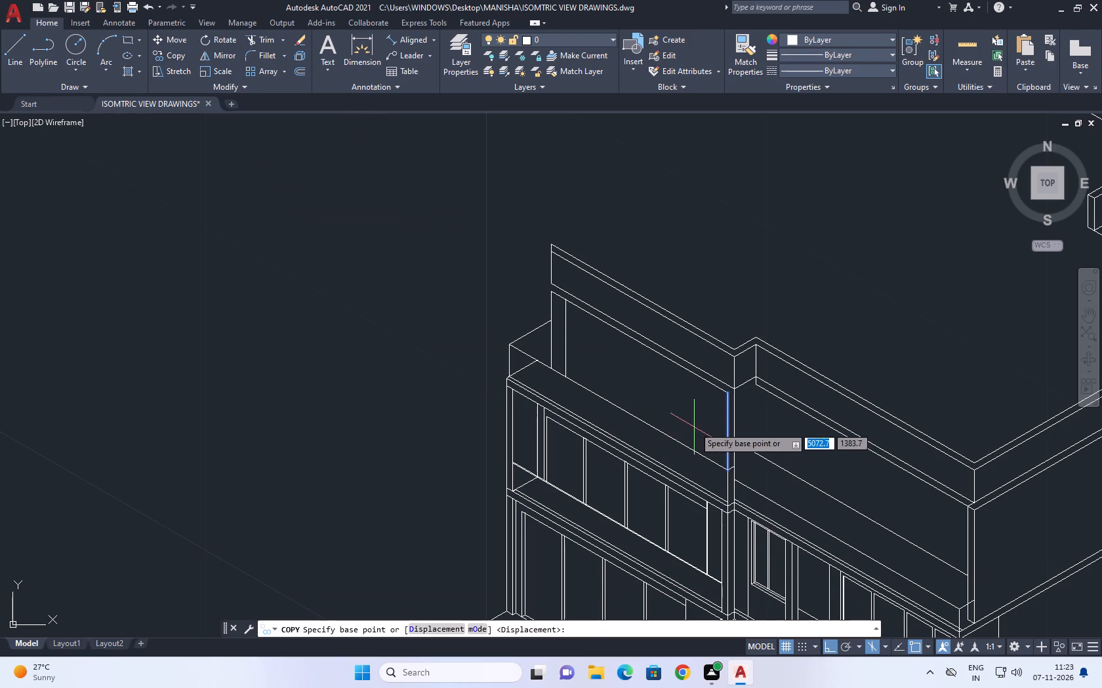
pyautogui.click(713, 412)
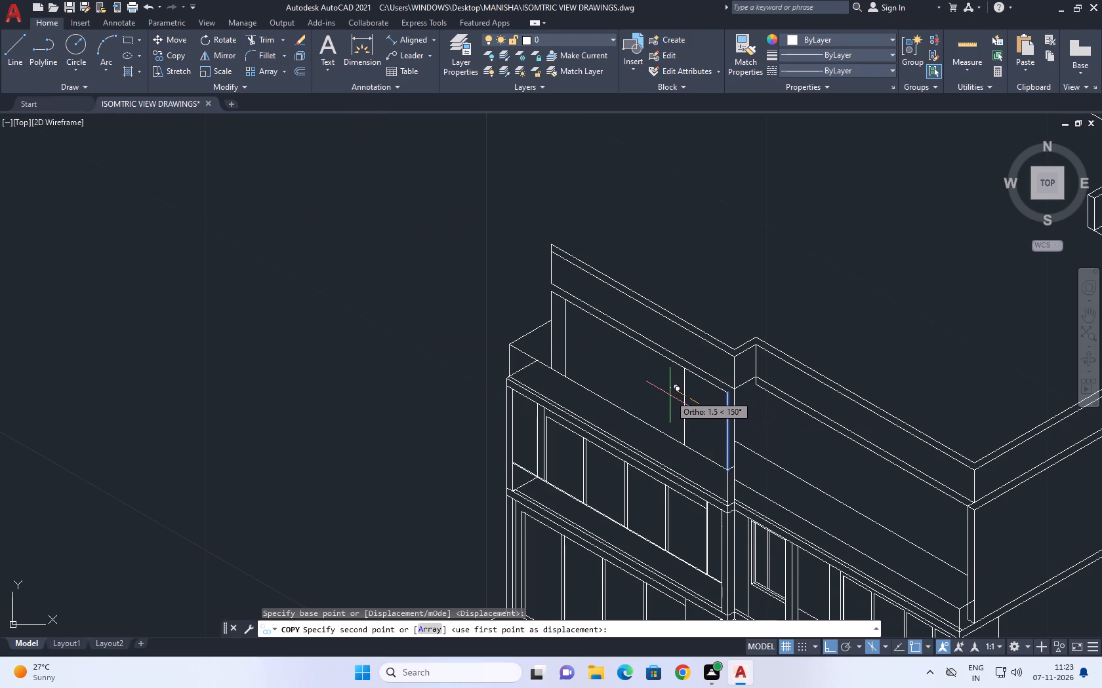
pyautogui.press('1')
pyautogui.press('Return')
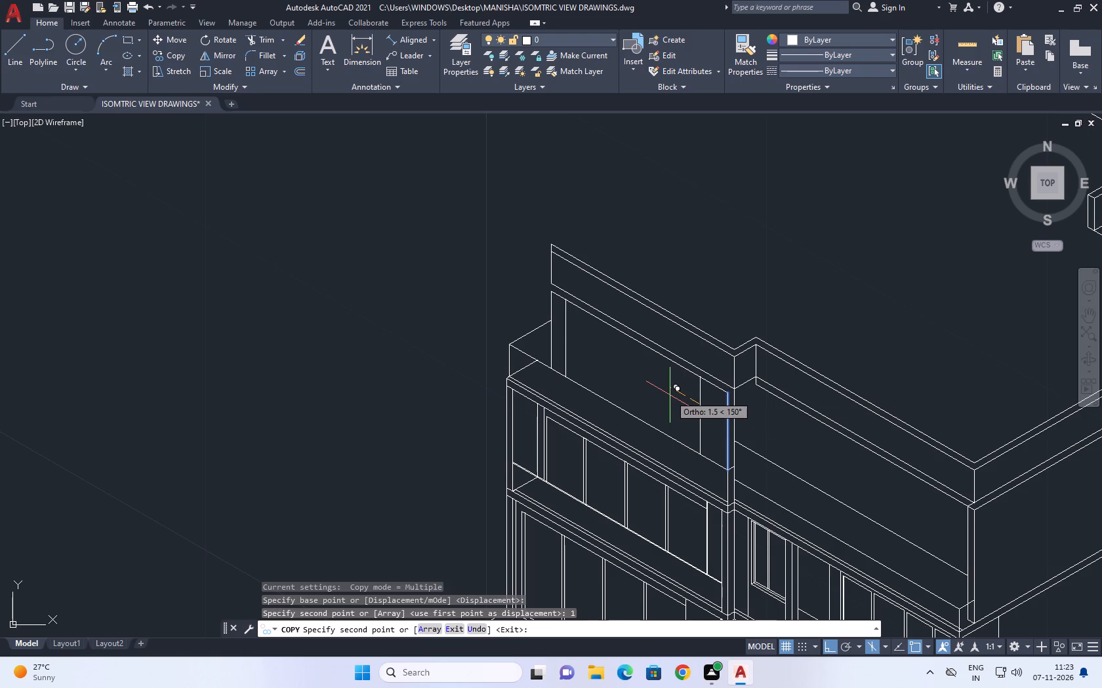
pyautogui.rightClick(720, 326)
pyautogui.click(749, 351)
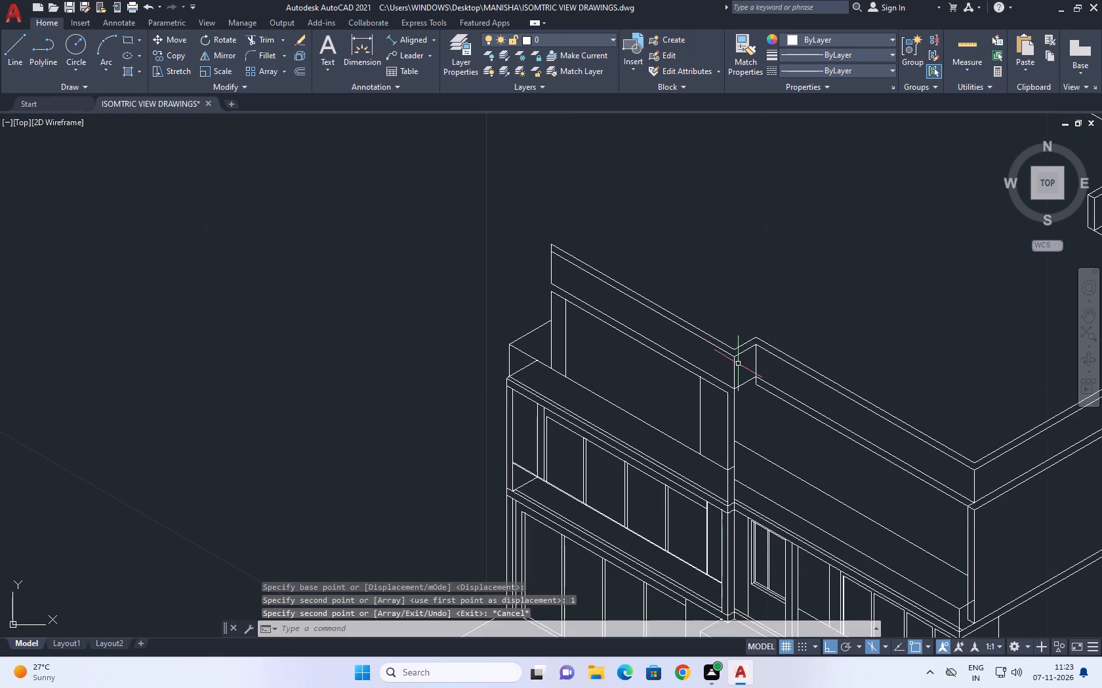
# Move the copied vertical near the wall's outer end 0.5 further inward along the wall.
pyautogui.scroll(2, 561, 352)
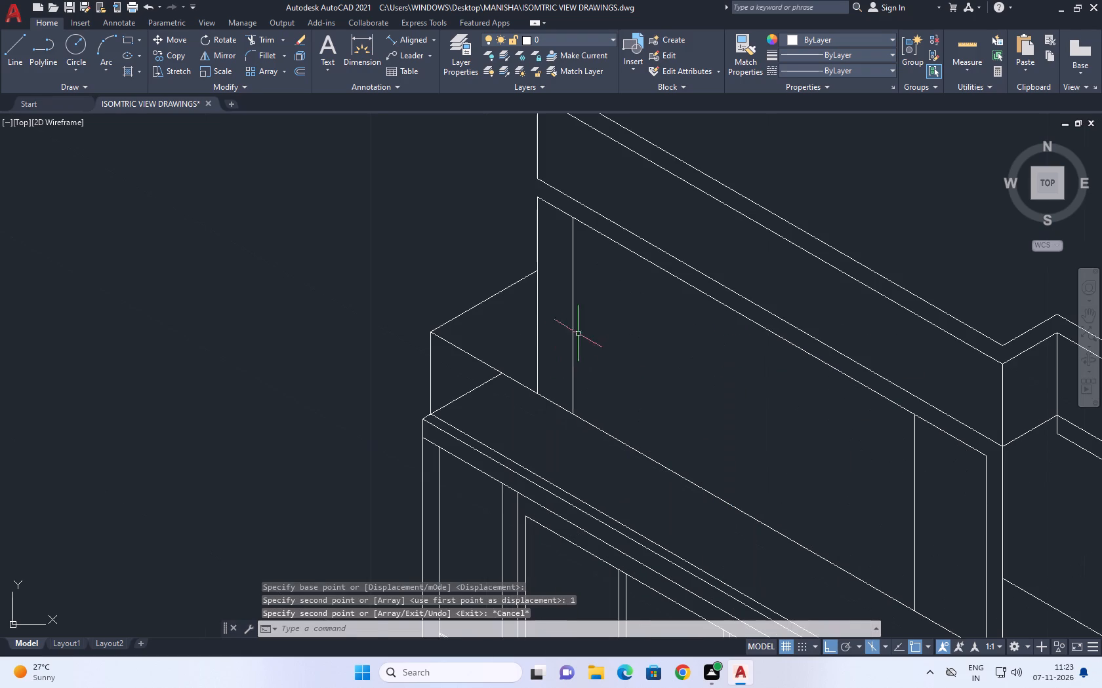
pyautogui.click(582, 332)
pyautogui.click(548, 305)
pyautogui.click(174, 59)
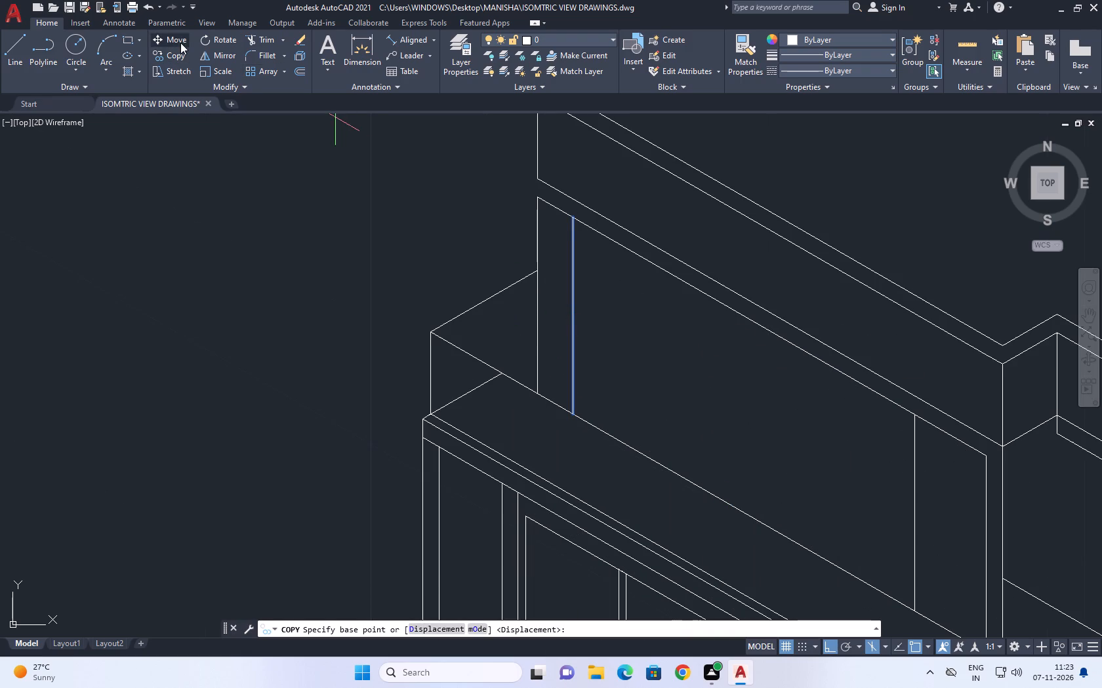
pyautogui.click(180, 40)
pyautogui.click(571, 323)
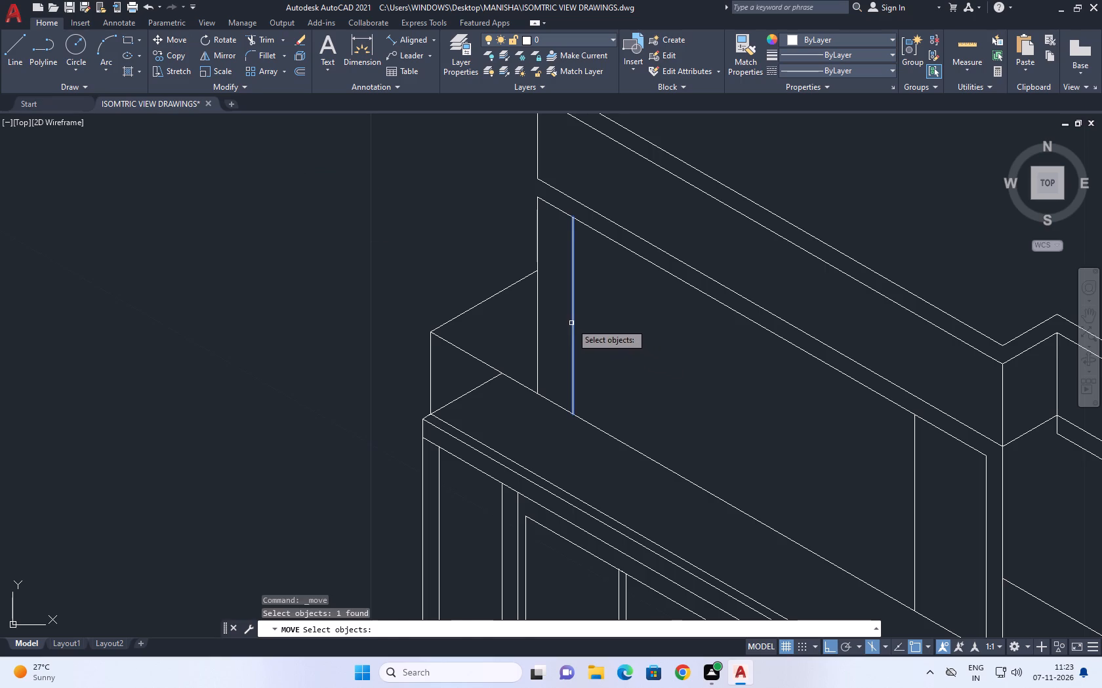
pyautogui.rightClick(571, 322)
pyautogui.click(590, 326)
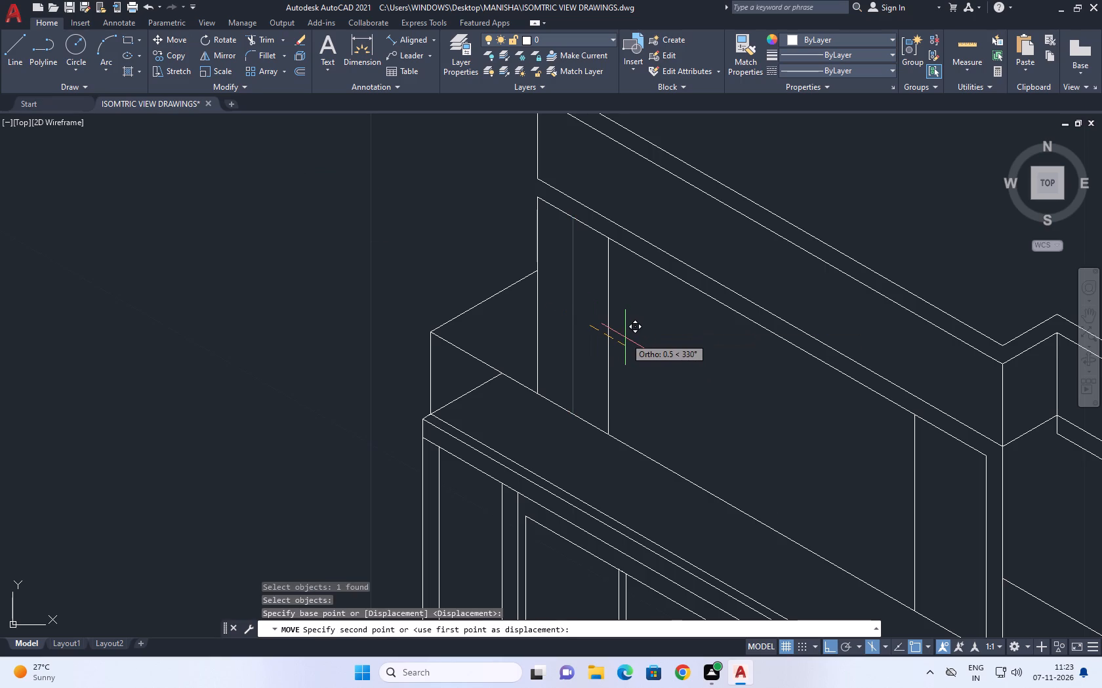
pyautogui.write('0.5')
pyautogui.press('Return')
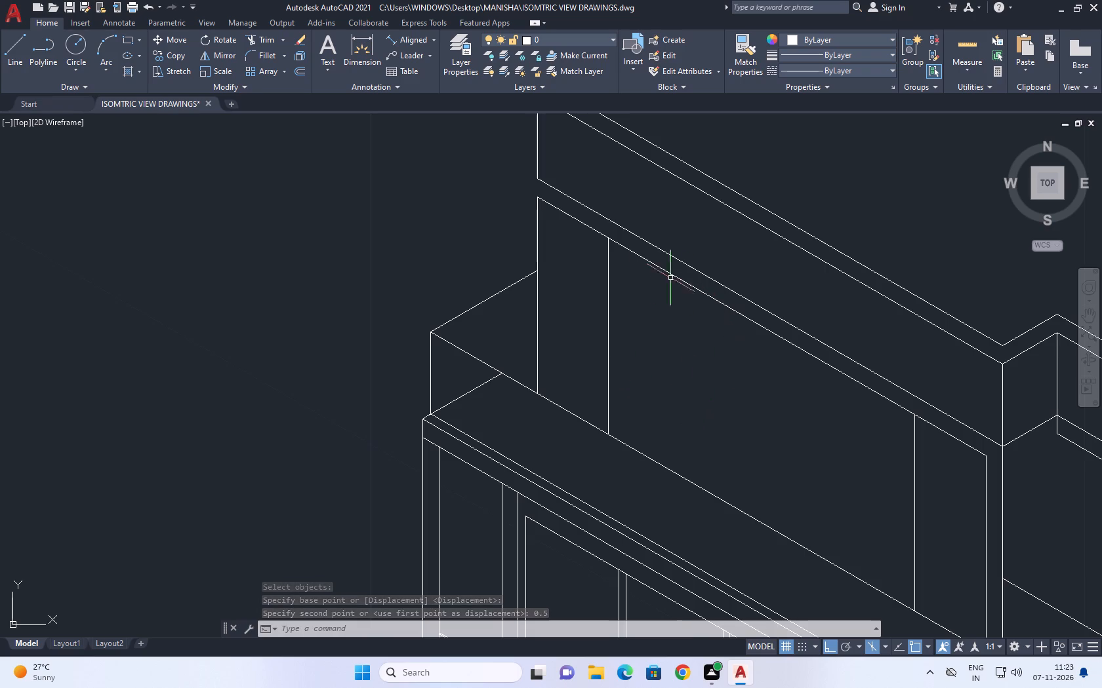
# Extend the lower end vertical up to the raised parapet's bottom edge, closing the gap at the outer end.
pyautogui.moveTo(560, 228); pyautogui.dragTo(576, 272, button='middle')
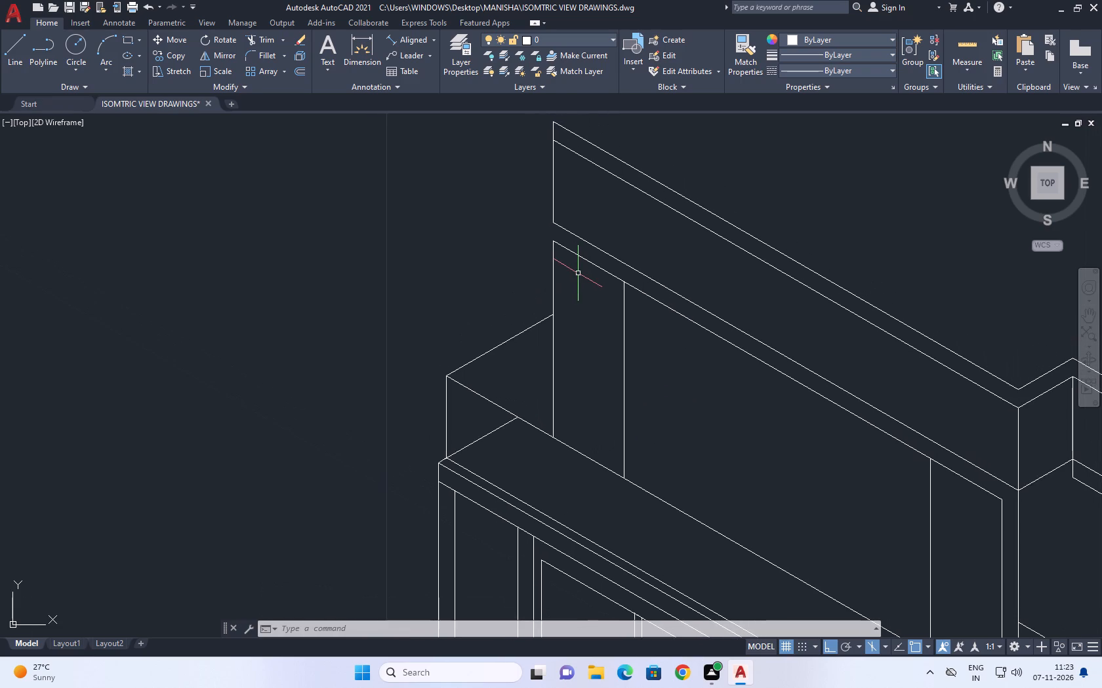
pyautogui.write('EX')
pyautogui.press('space')
pyautogui.click(556, 277)
pyautogui.click(524, 254)
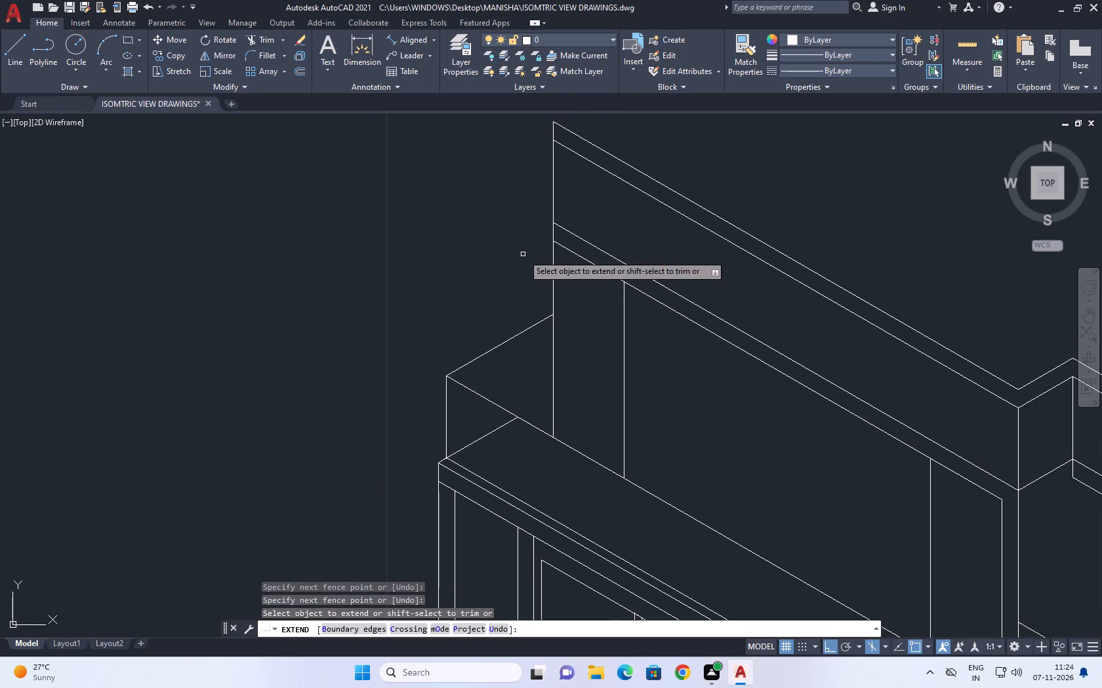
pyautogui.press('space')
# Trim the lower sloping line between the end vertical and the opening's outer vertical.
pyautogui.press('t')
pyautogui.write('R')
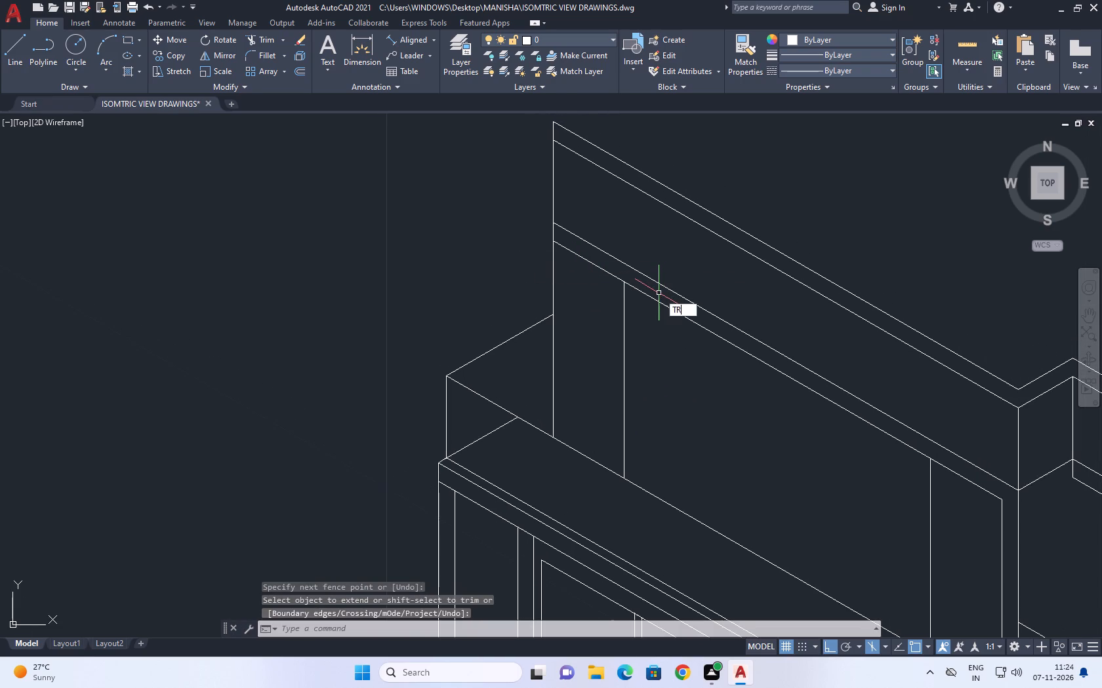
pyautogui.press('space')
pyautogui.click(599, 275)
pyautogui.doubleClick(598, 269)
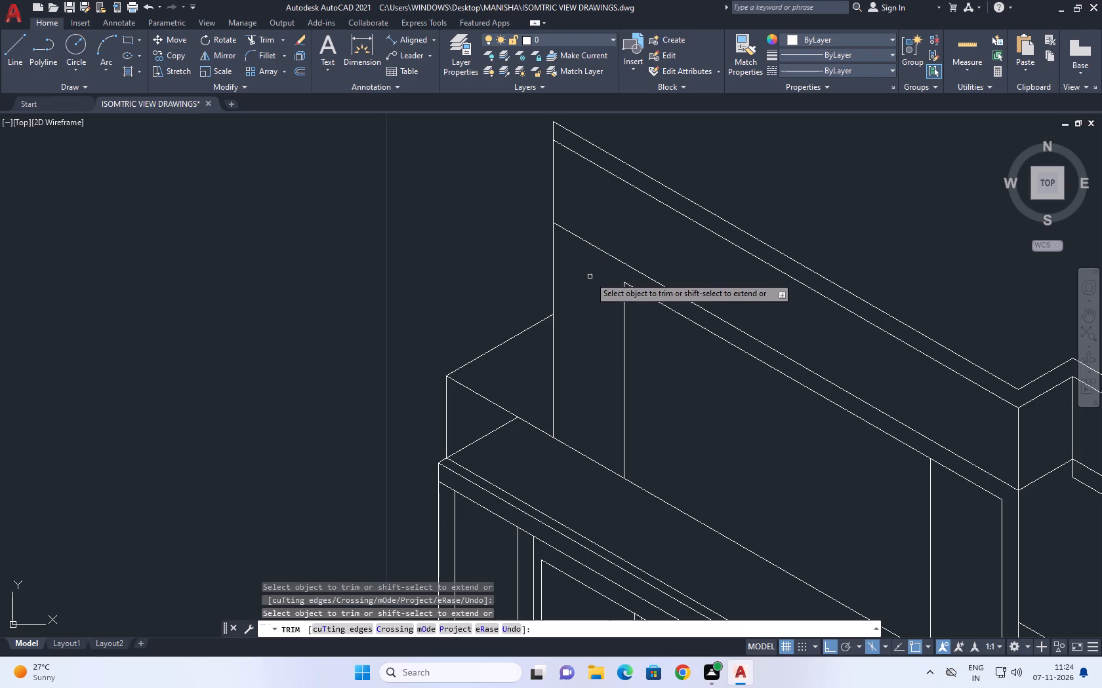
pyautogui.press('space')
# Trim the lower sloping line between the opening's inner vertical and the vertical beside the step corner.
pyautogui.moveTo(853, 383); pyautogui.dragTo(584, 214, button='middle')
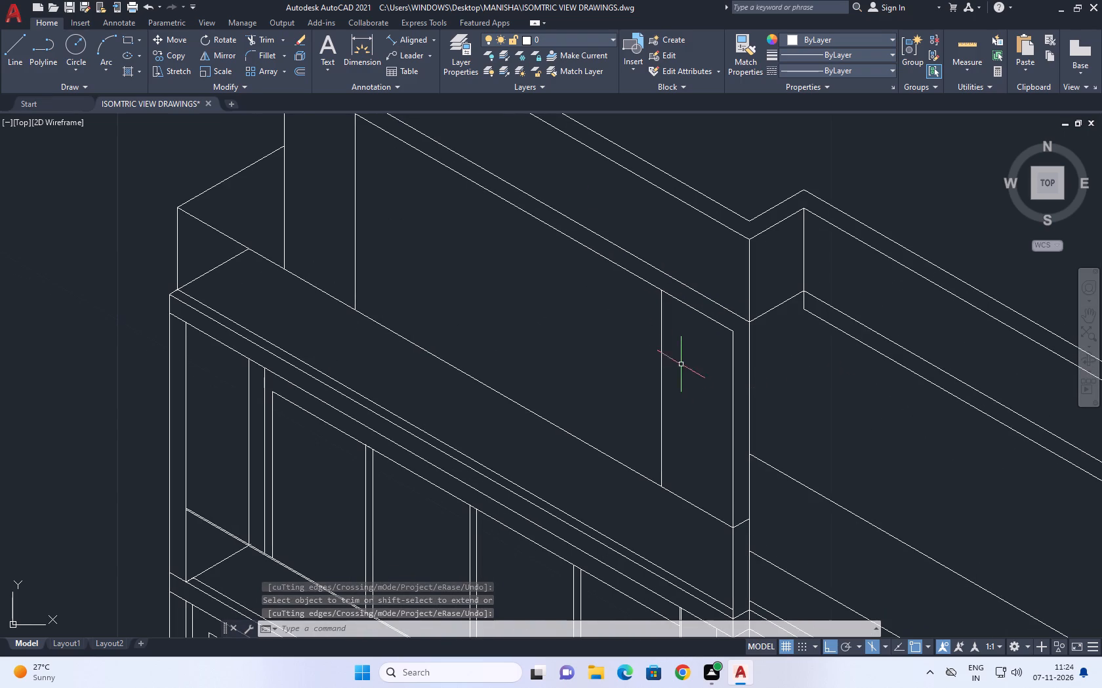
pyautogui.moveTo(653, 313); pyautogui.dragTo(674, 347, button='middle')
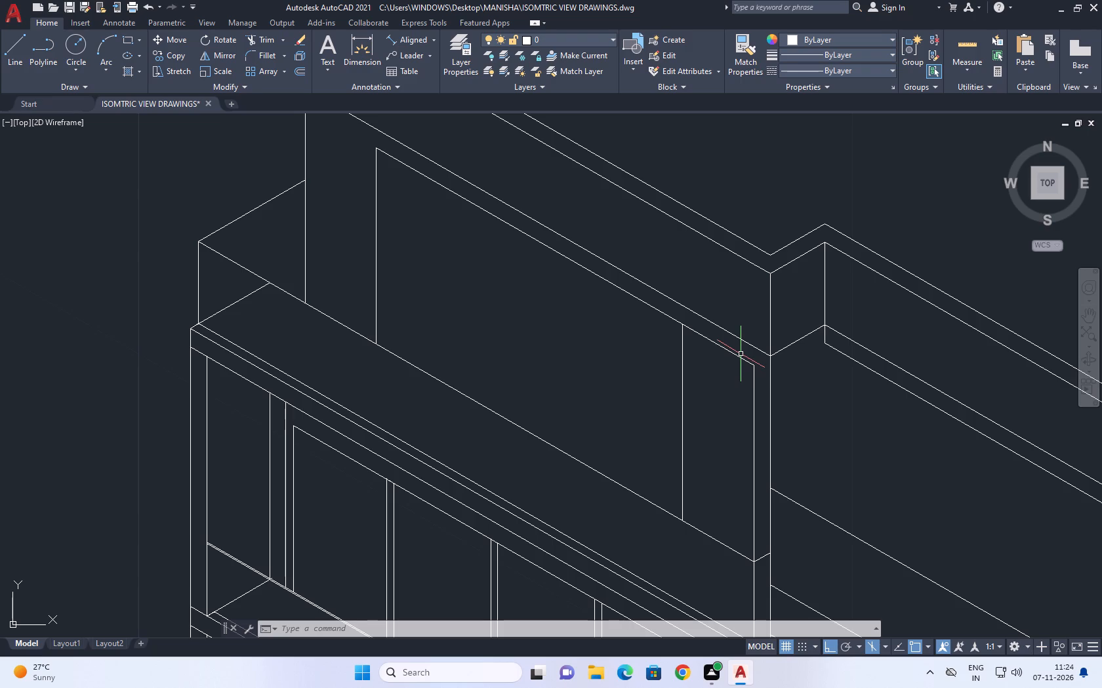
pyautogui.write('TR')
pyautogui.press('space')
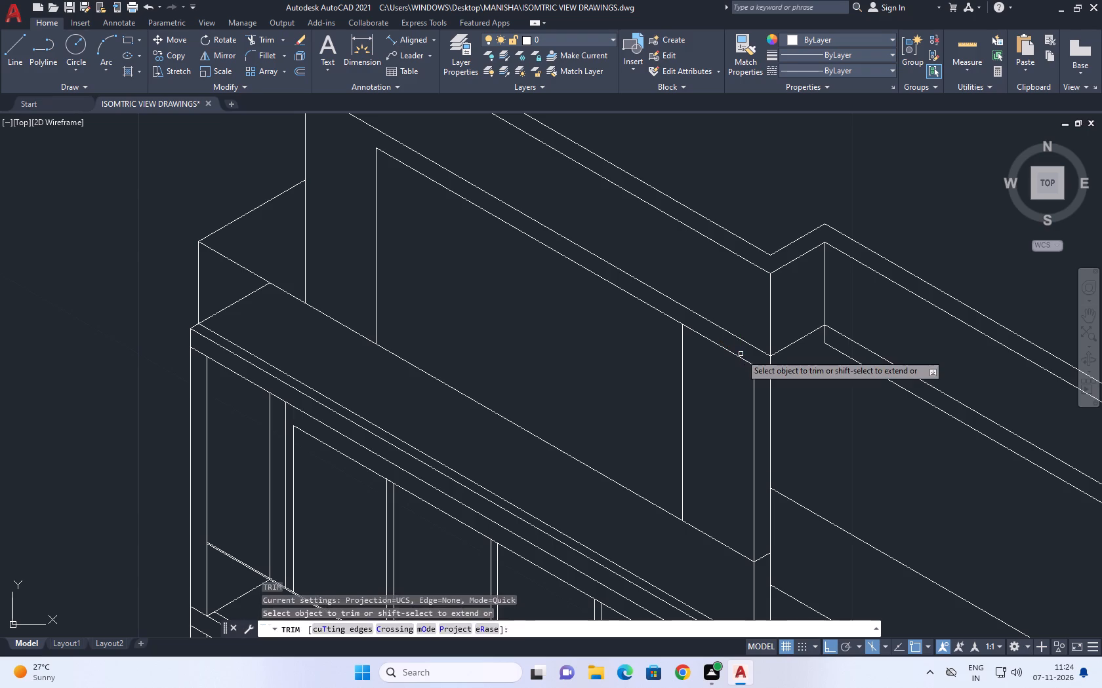
pyautogui.click(741, 354)
pyautogui.click(734, 370)
pyautogui.press('space')
# Extend the vertical beside the step corner up to the raised parapet's bottom edge.
pyautogui.press('e')
pyautogui.press('x')
pyautogui.press('space')
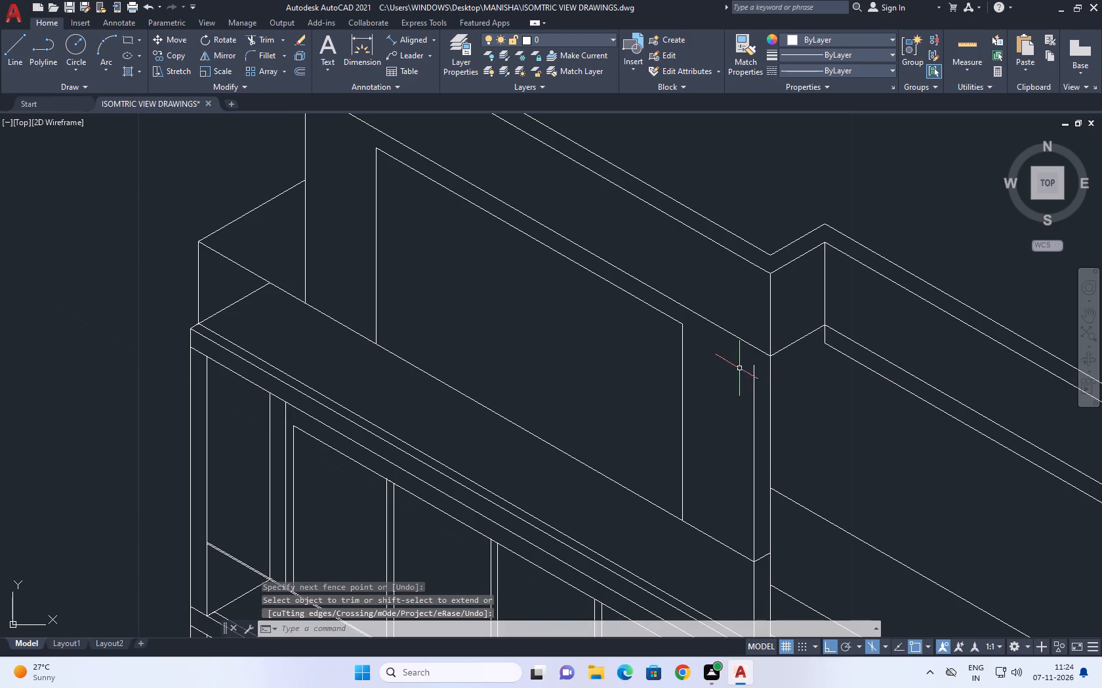
pyautogui.click(748, 386)
pyautogui.click(758, 394)
pyautogui.press('Escape')
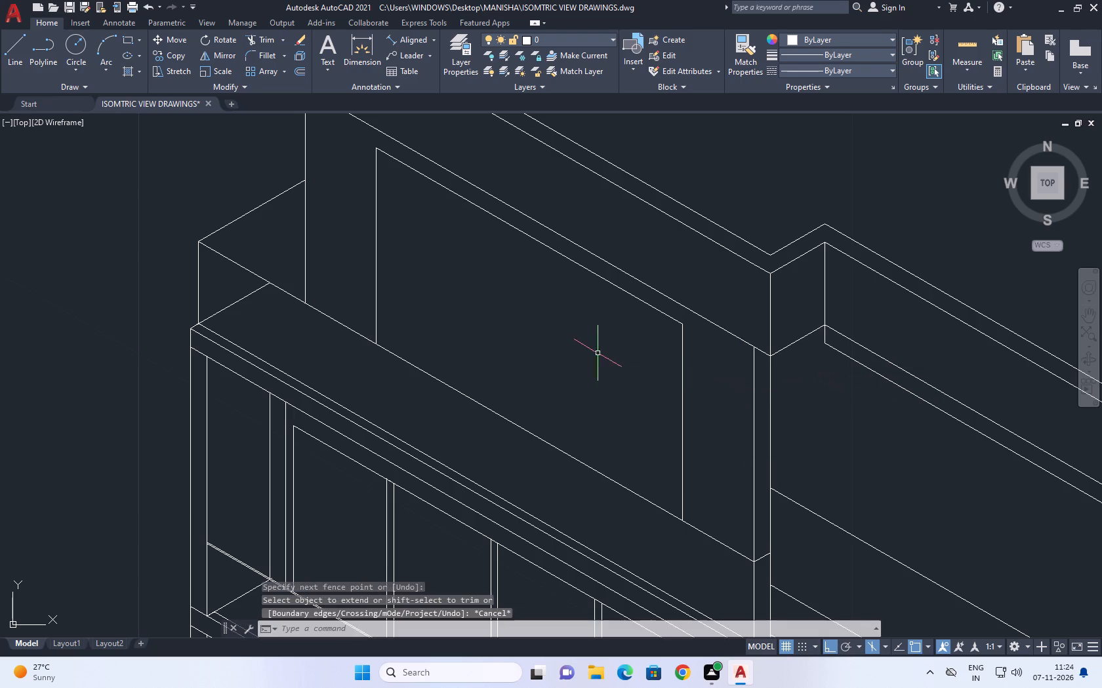
# Copy the opening's top edge 0.226 straight down to form its inner frame line.
pyautogui.moveTo(569, 344); pyautogui.dragTo(658, 394, button='middle')
pyautogui.click(617, 280)
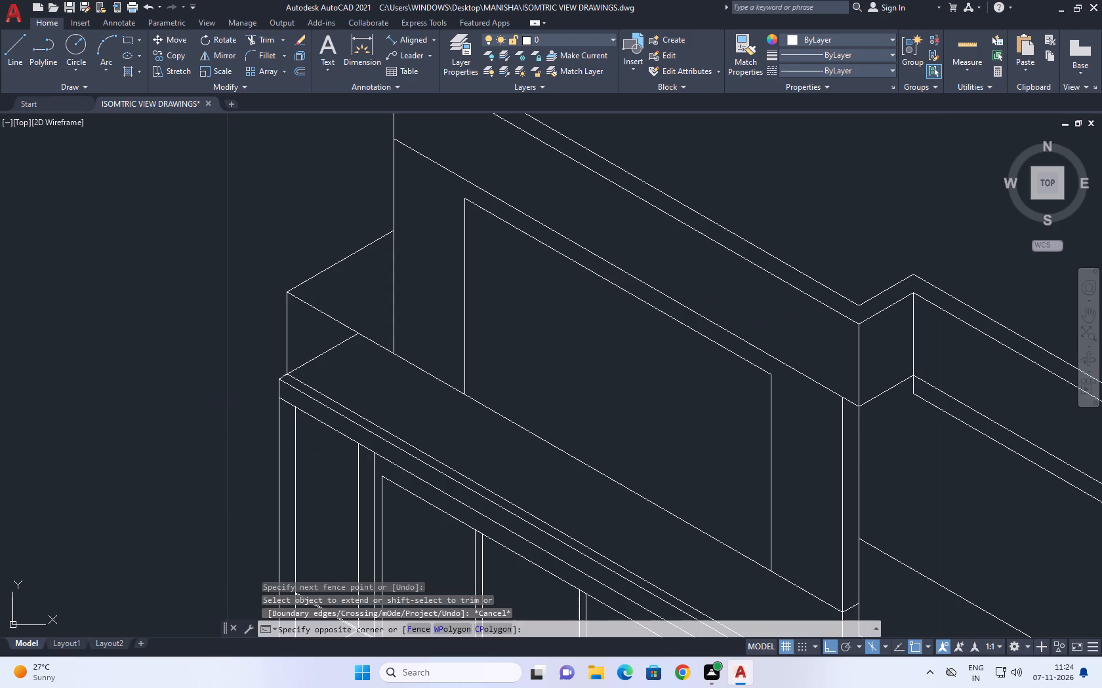
pyautogui.click(601, 301)
pyautogui.write('CO')
pyautogui.press('space')
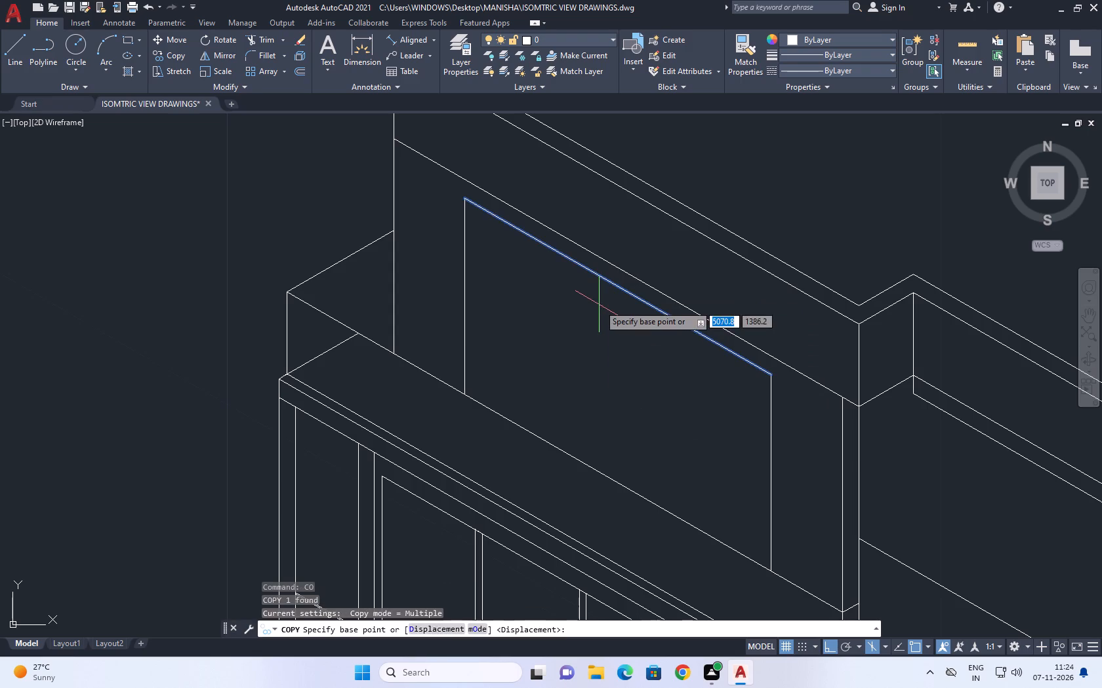
pyautogui.click(599, 305)
pyautogui.press('0')
pyautogui.press('.')
pyautogui.write('226')
pyautogui.press('Return')
pyautogui.press('space')
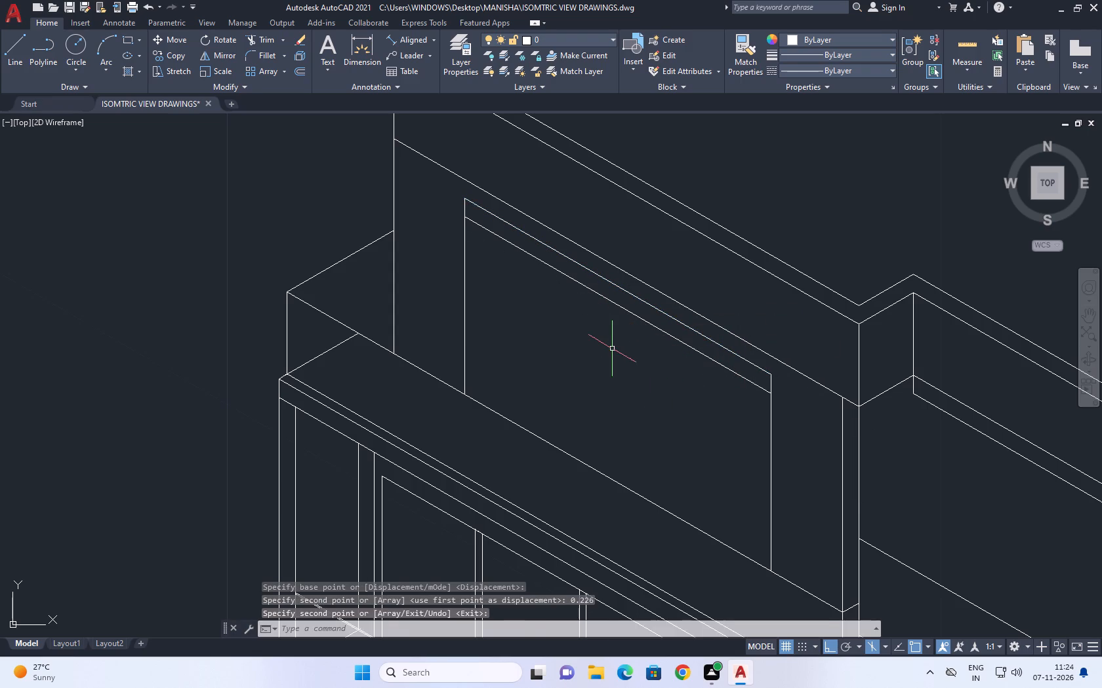
# Copy the opening's left vertical 0.113 inward along the wall's 330° slope to form its inner frame line.
pyautogui.moveTo(613, 353); pyautogui.dragTo(674, 364, button='middle')
pyautogui.click(528, 294)
pyautogui.moveTo(491, 296); pyautogui.dragTo(474, 297)
pyautogui.moveTo(535, 313); pyautogui.dragTo(542, 334, button='middle')
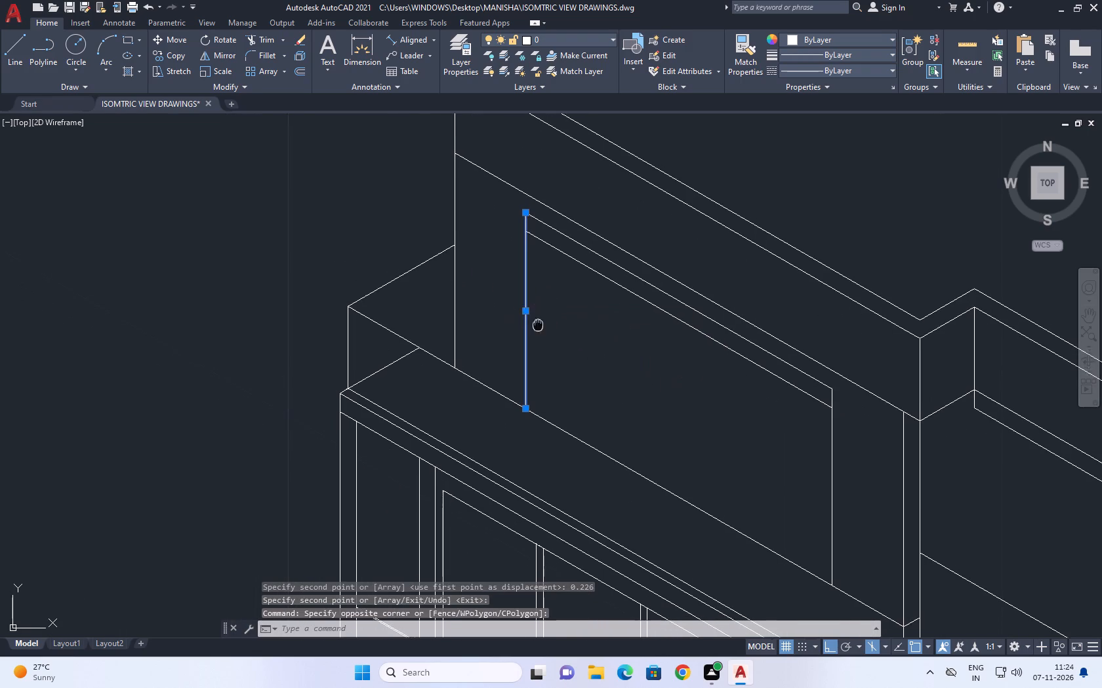
pyautogui.moveTo(542, 334); pyautogui.dragTo(550, 356, button='middle')
pyautogui.press('c')
pyautogui.write('O')
pyautogui.press('space')
pyautogui.click(553, 337)
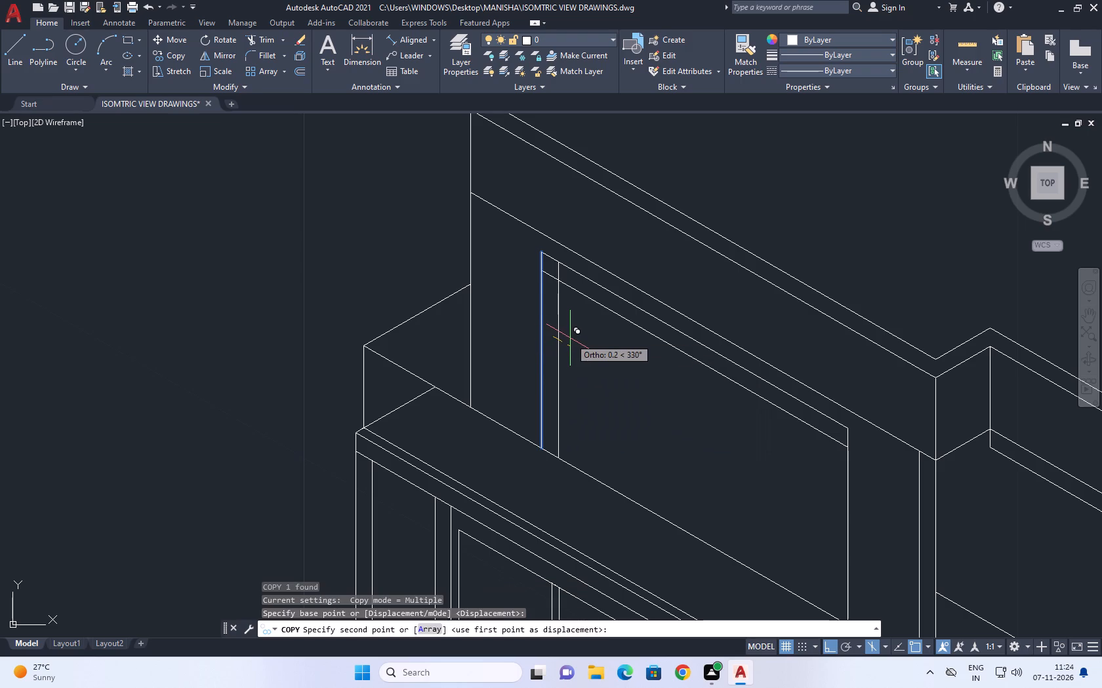
pyautogui.write('0.')
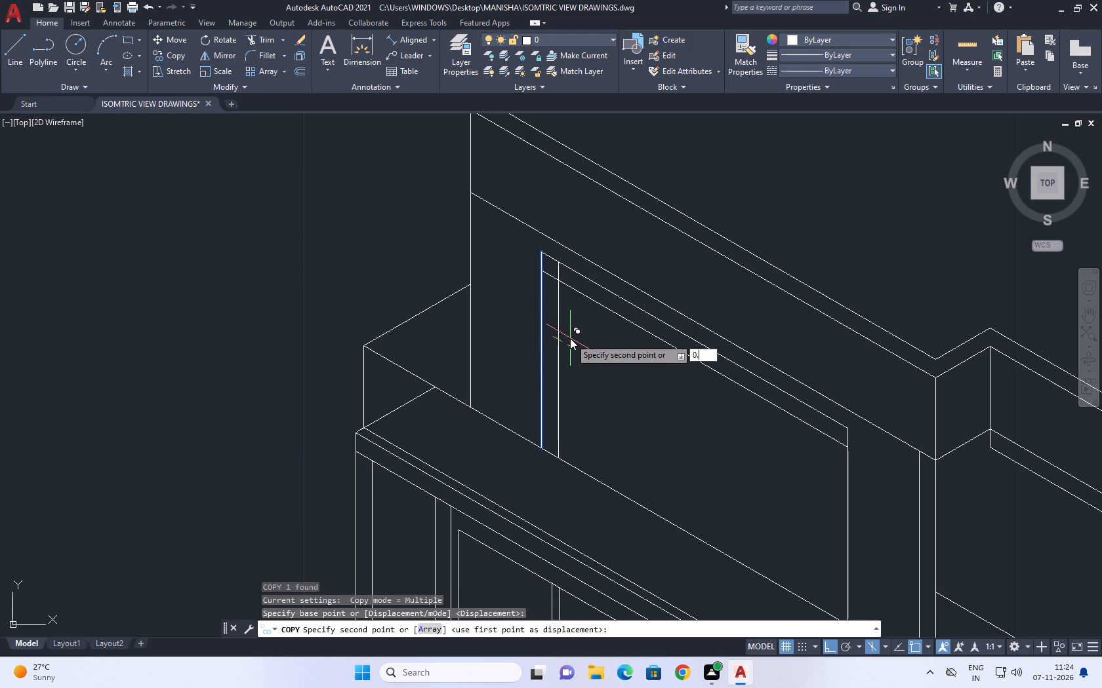
pyautogui.write('22')
pyautogui.press('BackSpace')
pyautogui.press('BackSpace')
pyautogui.write('113')
pyautogui.press('Return')
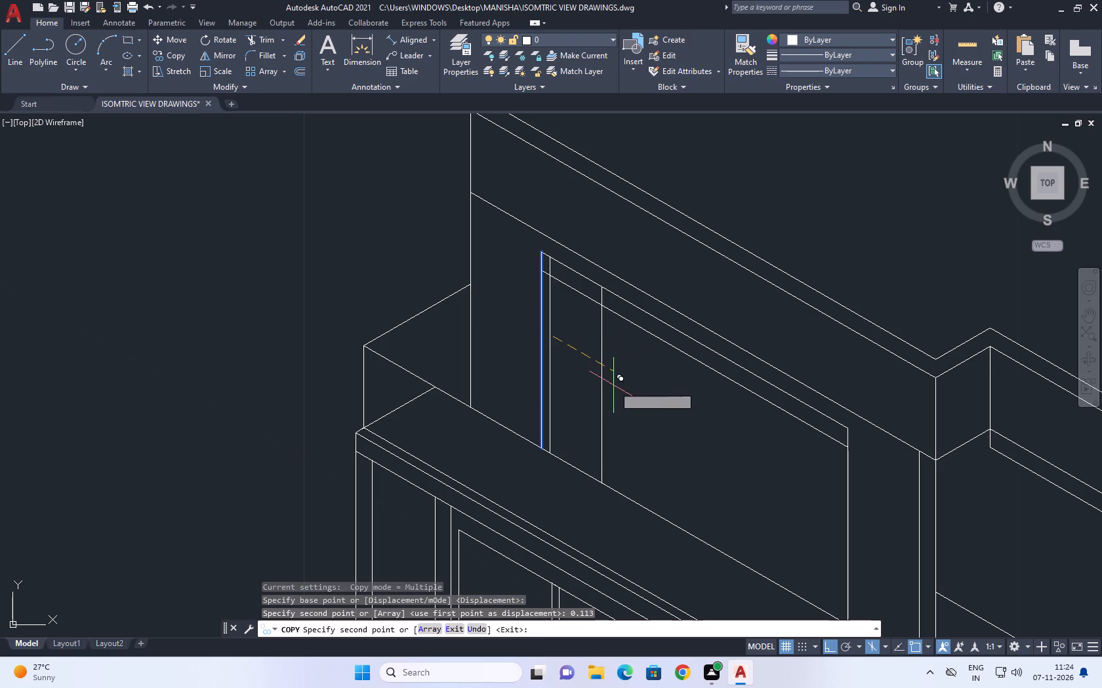
pyautogui.rightClick(615, 389)
pyautogui.click(653, 415)
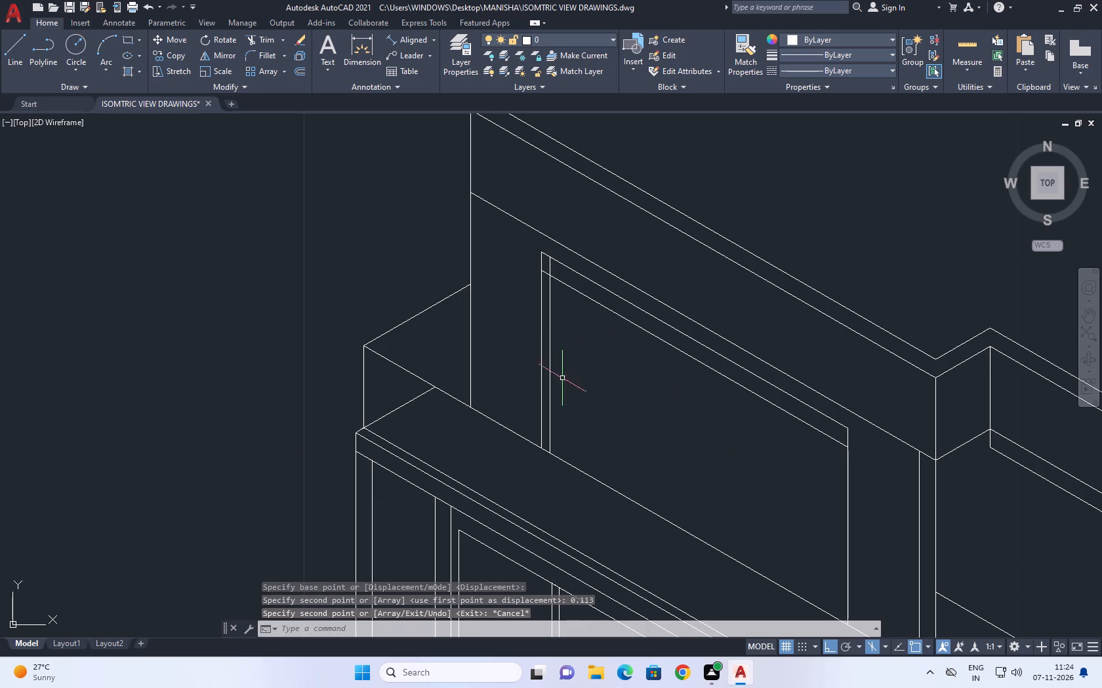
# Trim the crossing ends of the inner frame lines at the opening's upper-left corner.
pyautogui.scroll(1, 535, 283)
pyautogui.moveTo(579, 261); pyautogui.dragTo(577, 258, button='middle')
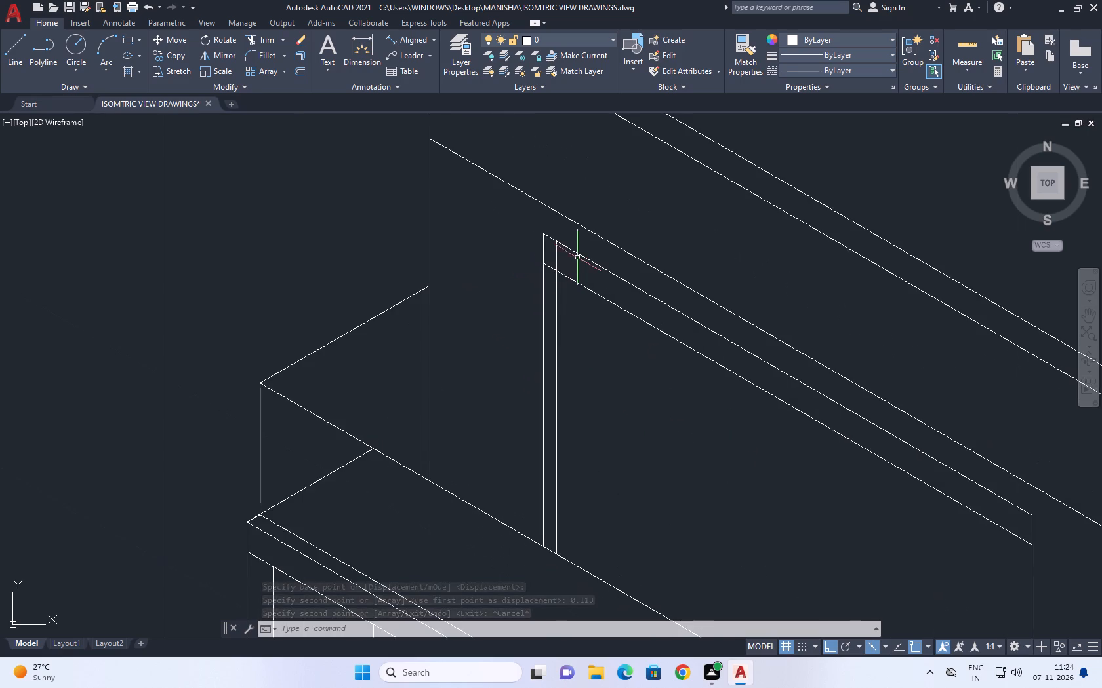
pyautogui.moveTo(577, 258); pyautogui.dragTo(573, 345, button='middle')
pyautogui.write('TR')
pyautogui.press('space')
pyautogui.click(546, 358)
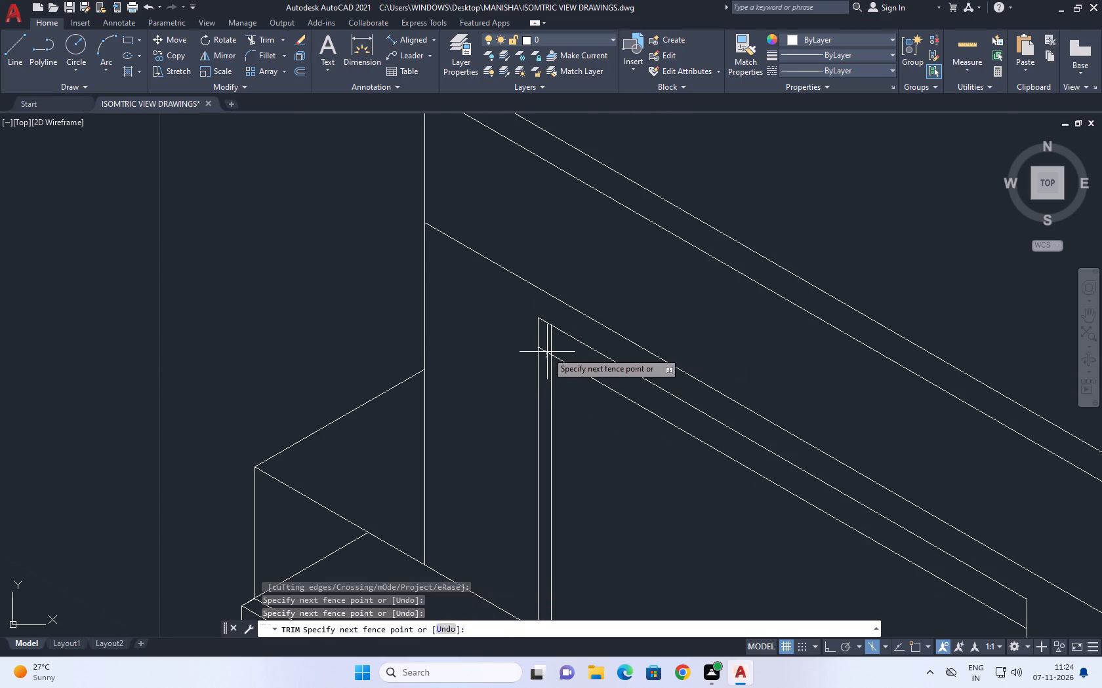
pyautogui.click(554, 343)
pyautogui.moveTo(682, 417); pyautogui.dragTo(632, 378, button='middle')
pyautogui.press('space')
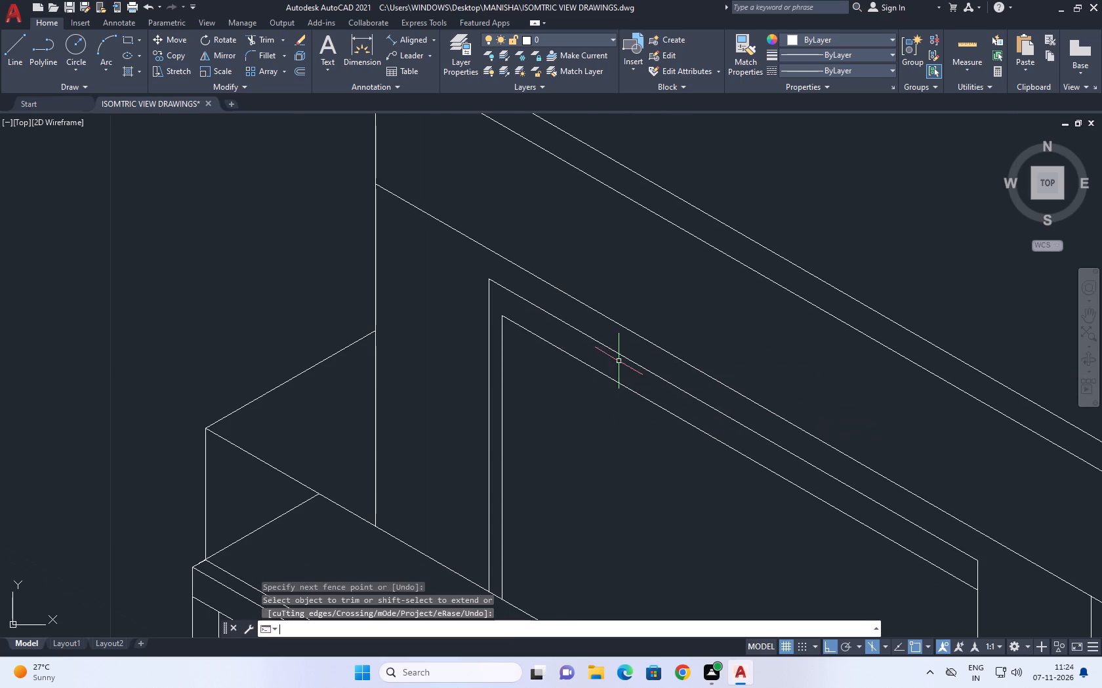
# Copy the opening's right vertical 0.1 inward along the wall's 150° slope to form its inner frame line.
pyautogui.scroll(-2, 778, 507)
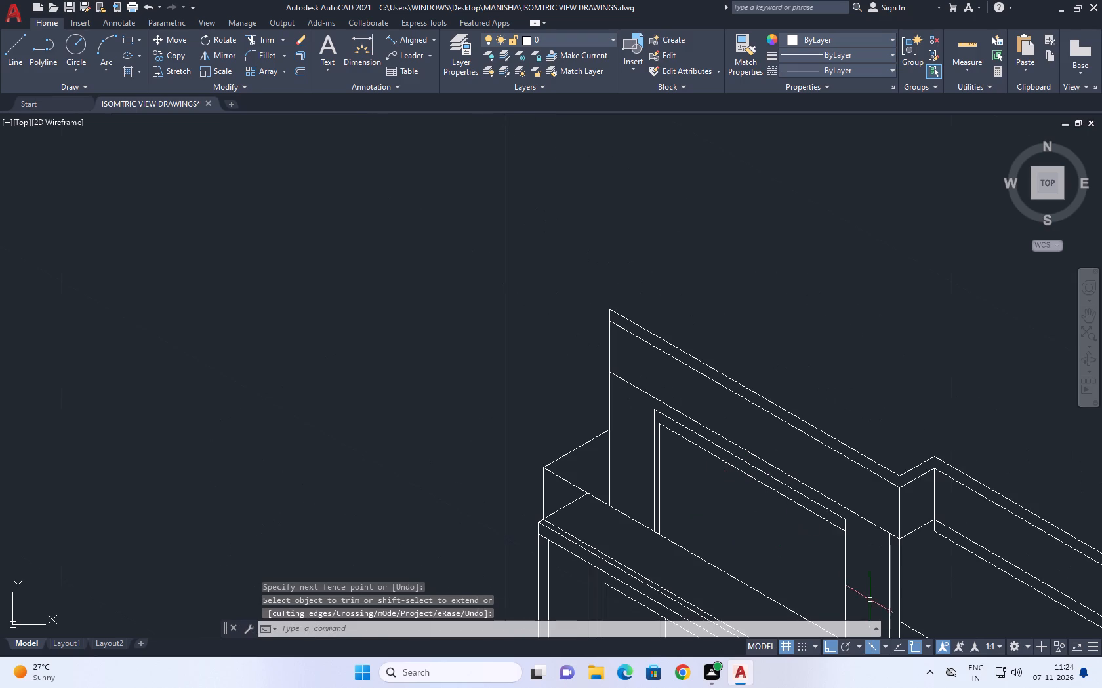
pyautogui.click(862, 564)
pyautogui.click(803, 544)
pyautogui.moveTo(828, 552); pyautogui.dragTo(728, 532, button='middle')
pyautogui.write('CO')
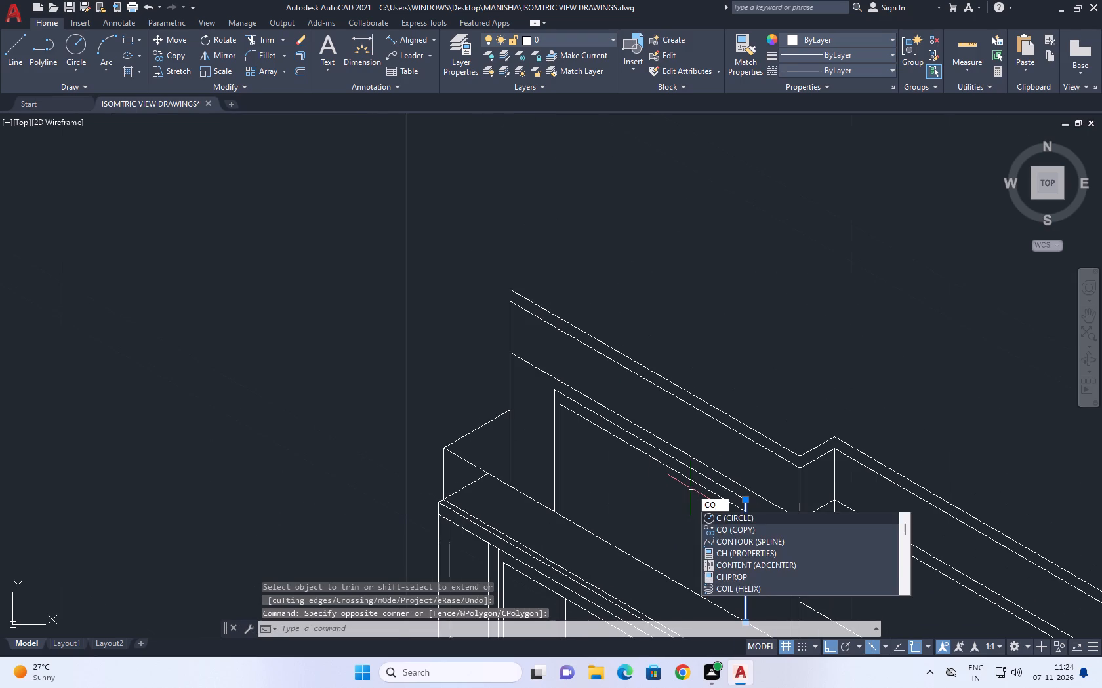
pyautogui.press('space')
pyautogui.click(731, 550)
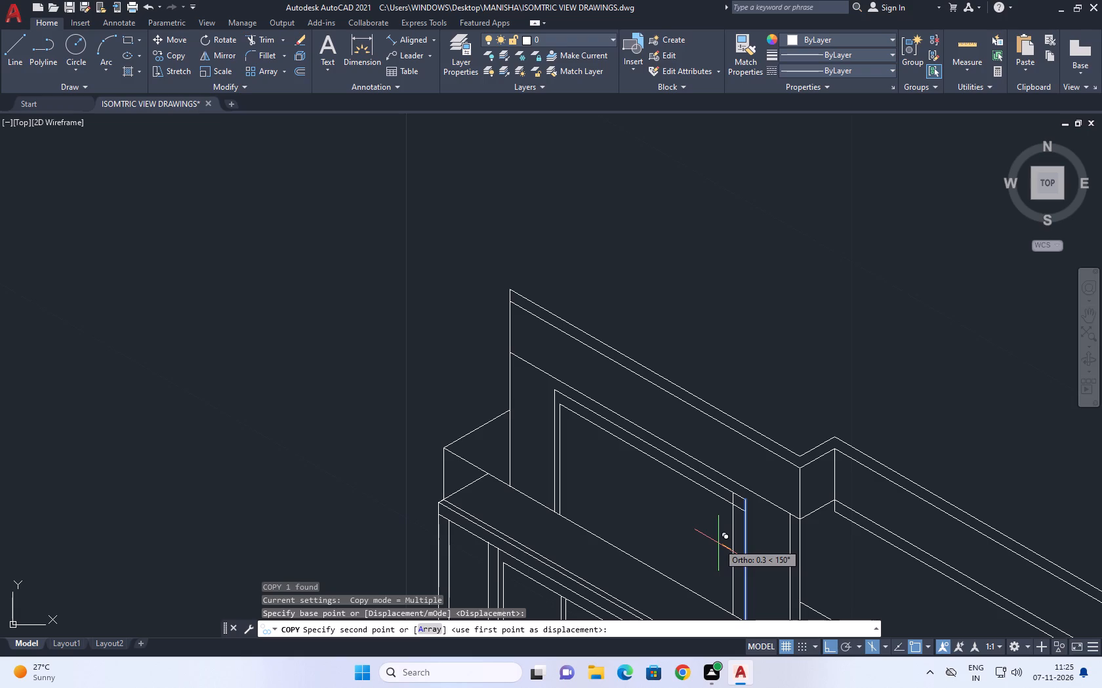
pyautogui.write('0.1')
pyautogui.press('Return')
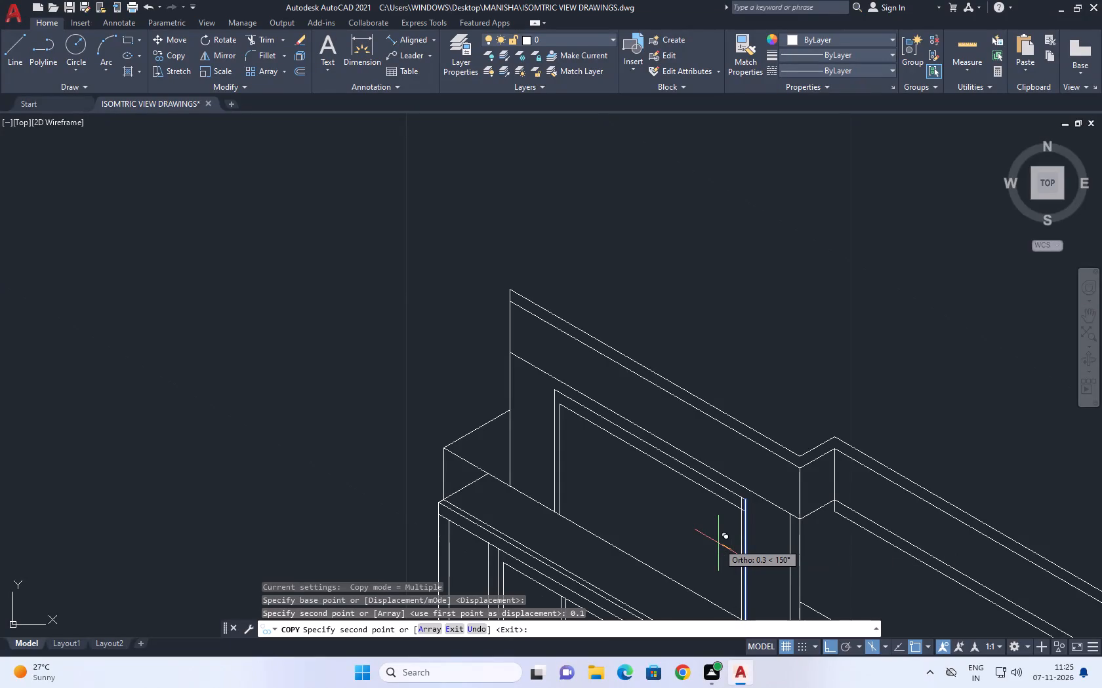
pyautogui.rightClick(693, 307)
pyautogui.click(733, 333)
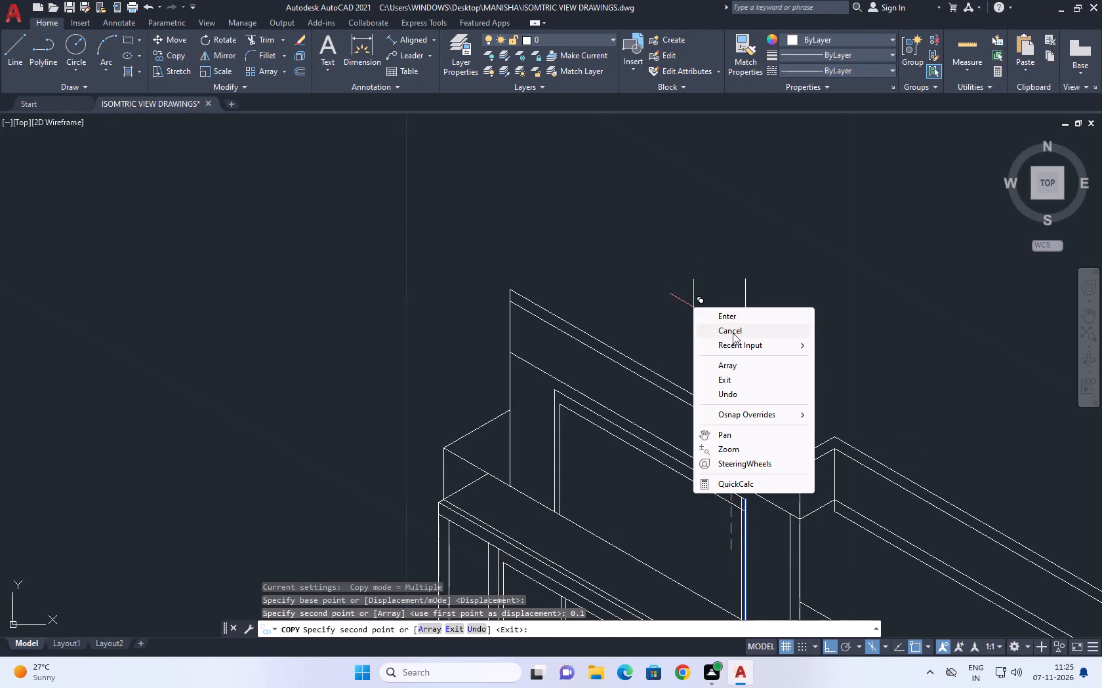
# Trim the inner top frame line's overhang between the two verticals at the opening's right corner.
pyautogui.moveTo(824, 392); pyautogui.dragTo(614, 353, button='middle')
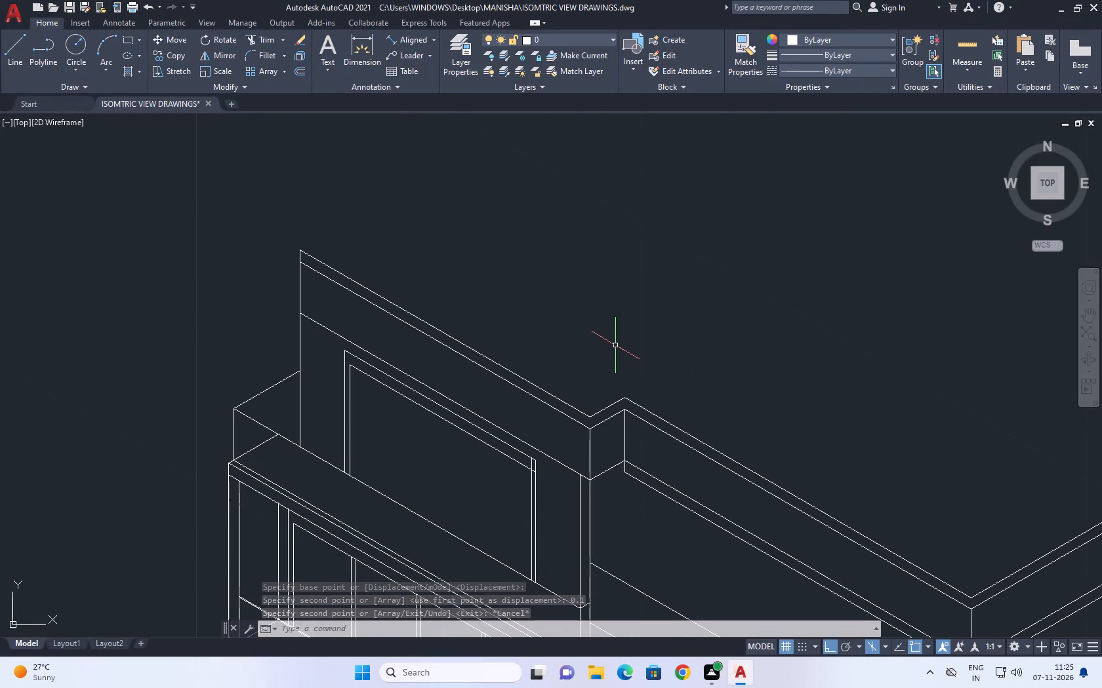
pyautogui.click(264, 35)
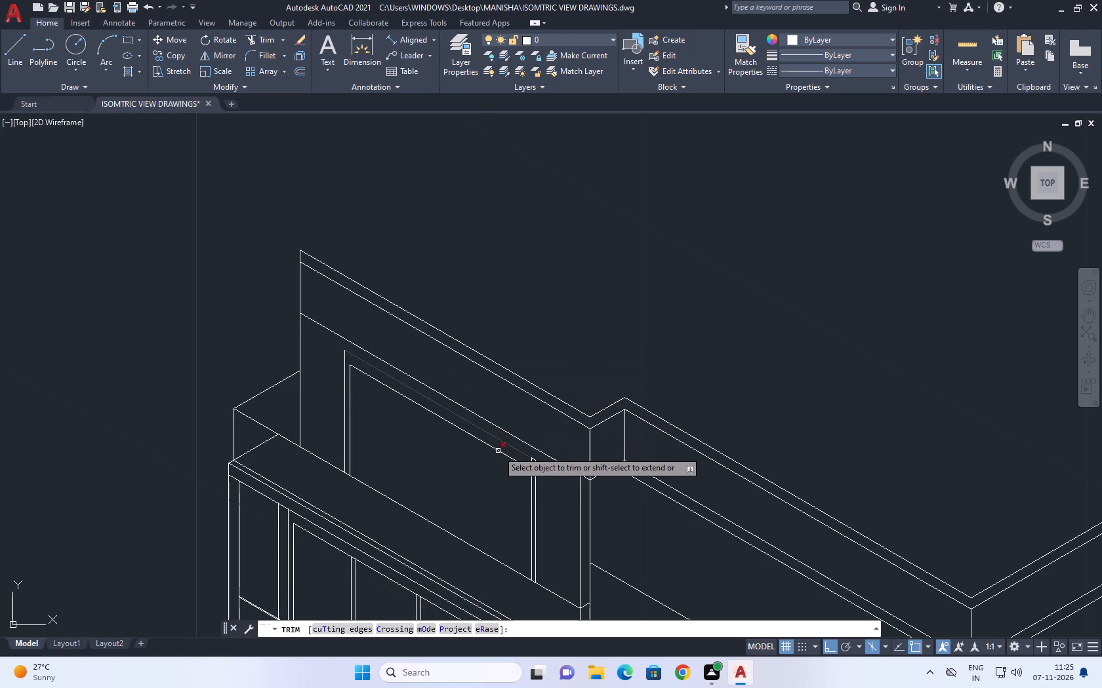
pyautogui.scroll(4, 530, 477)
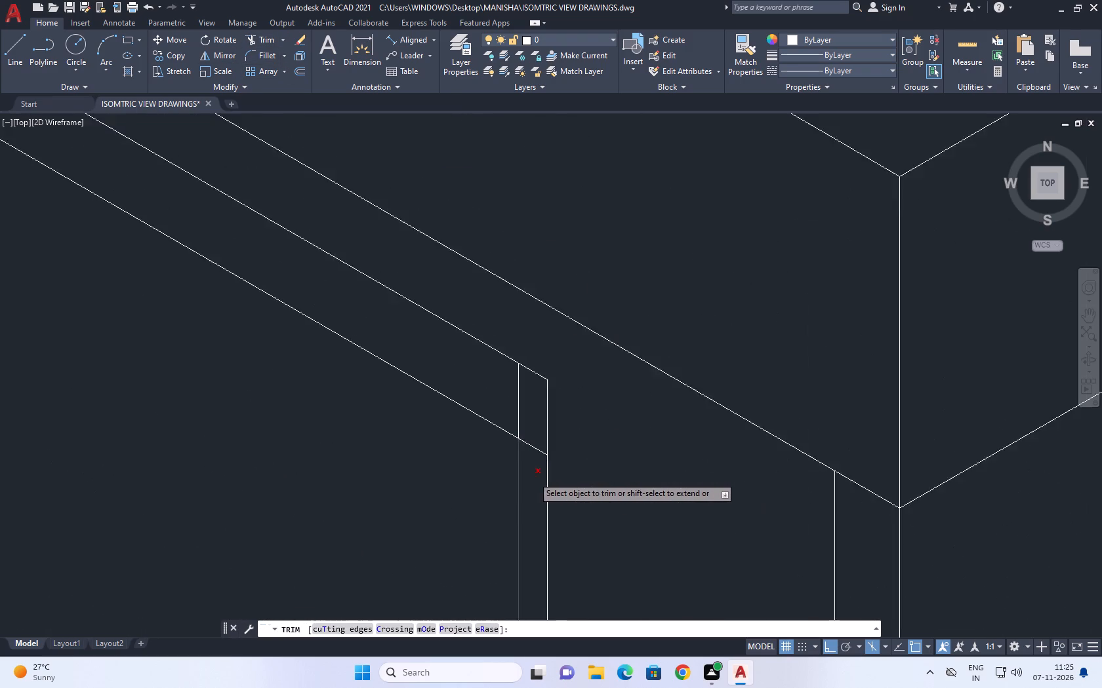
pyautogui.scroll(2, 533, 476)
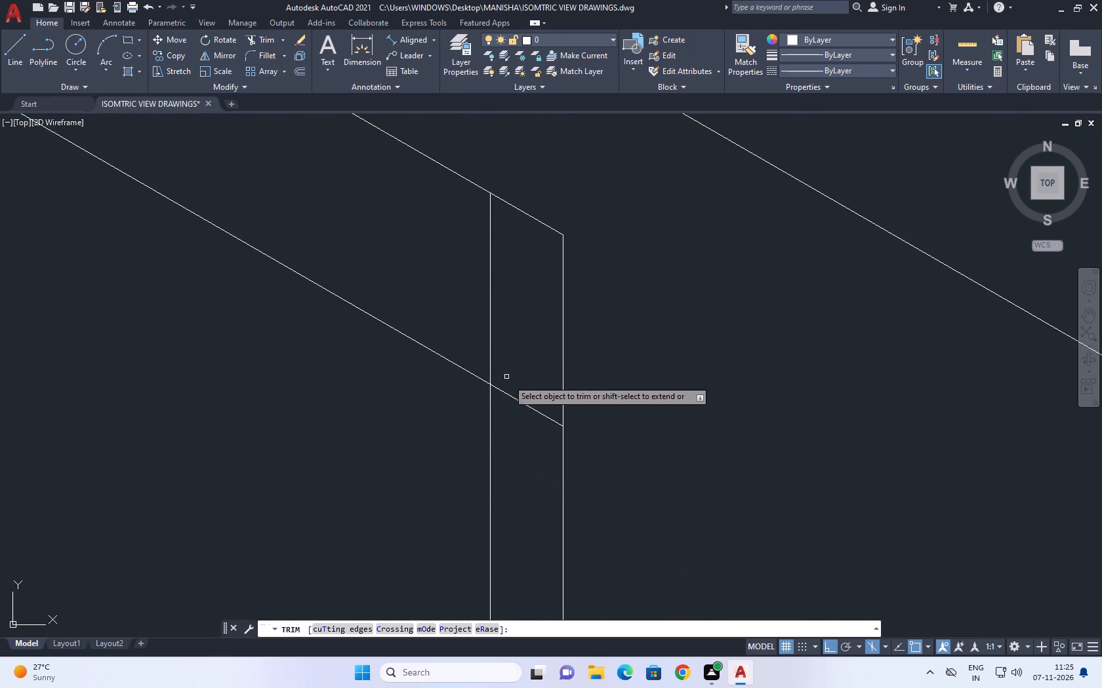
pyautogui.click(473, 288)
pyautogui.click(480, 322)
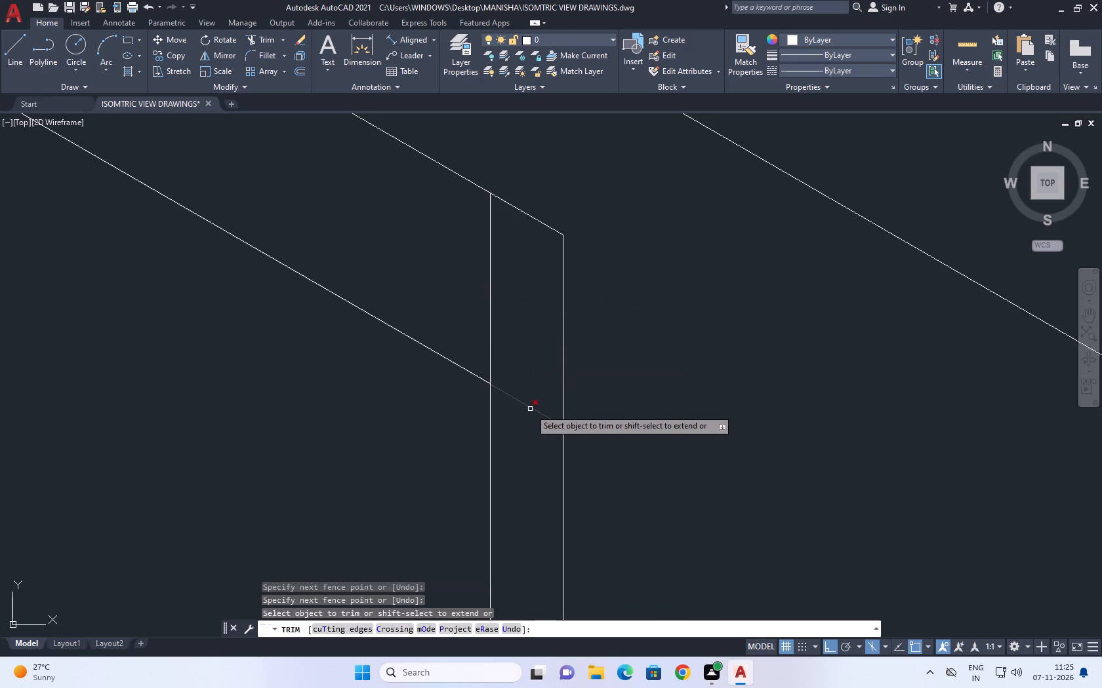
pyautogui.click(530, 409)
pyautogui.scroll(-2, 554, 390)
pyautogui.rightClick(614, 383)
pyautogui.click(663, 405)
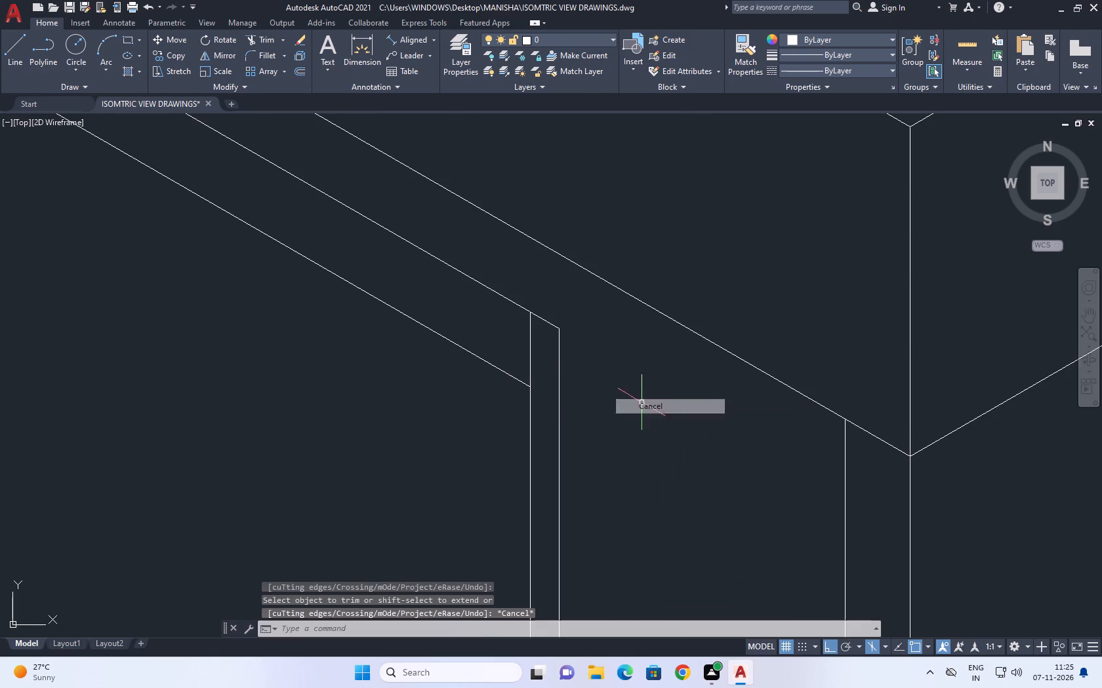
pyautogui.scroll(-4, 577, 376)
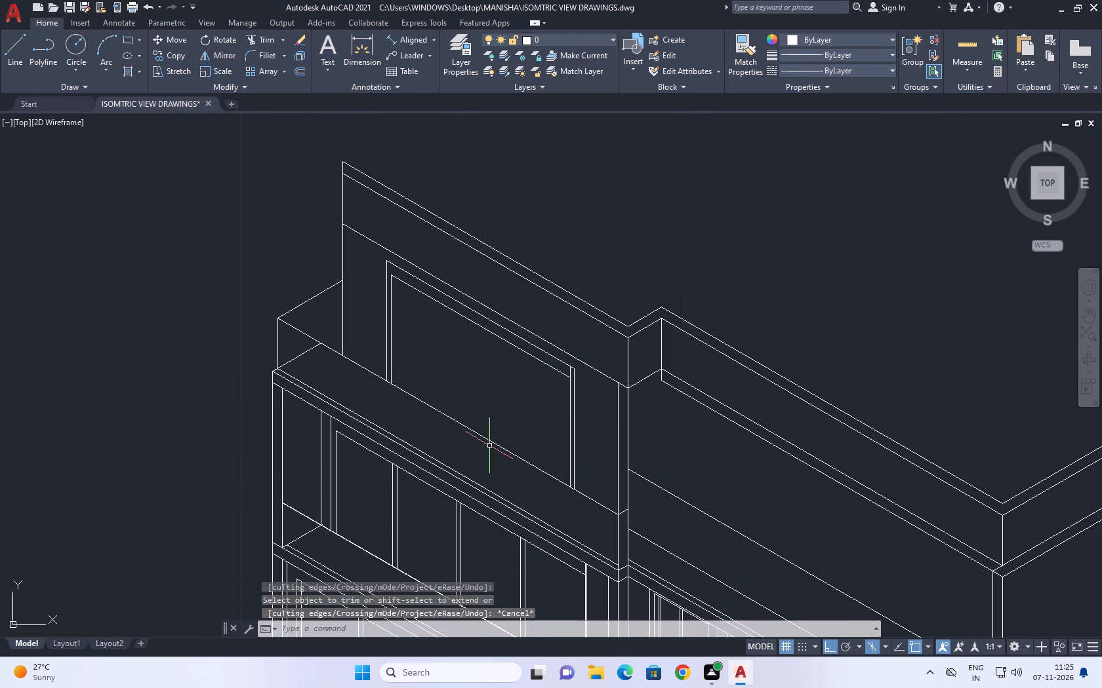
# Divide the opening's inner top frame line into 4 equal segments.
pyautogui.moveTo(415, 347); pyautogui.dragTo(505, 387, button='middle')
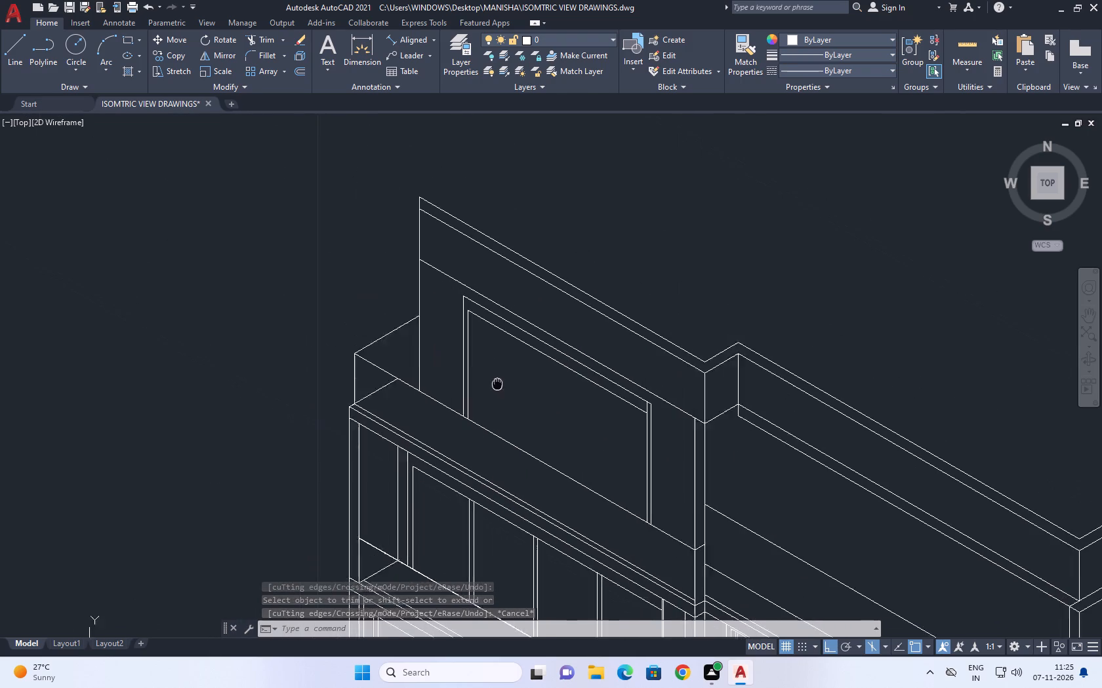
pyautogui.moveTo(505, 387); pyautogui.dragTo(563, 411, button='middle')
pyautogui.click(632, 389)
pyautogui.click(627, 403)
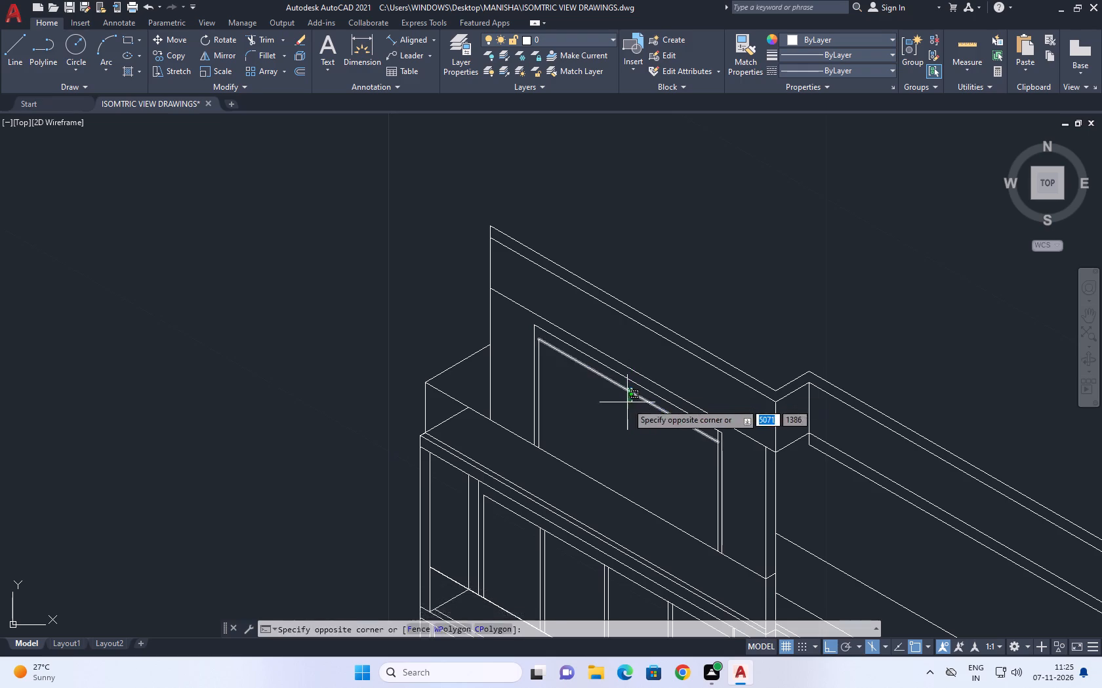
pyautogui.press('d')
pyautogui.press('i')
pyautogui.press('v')
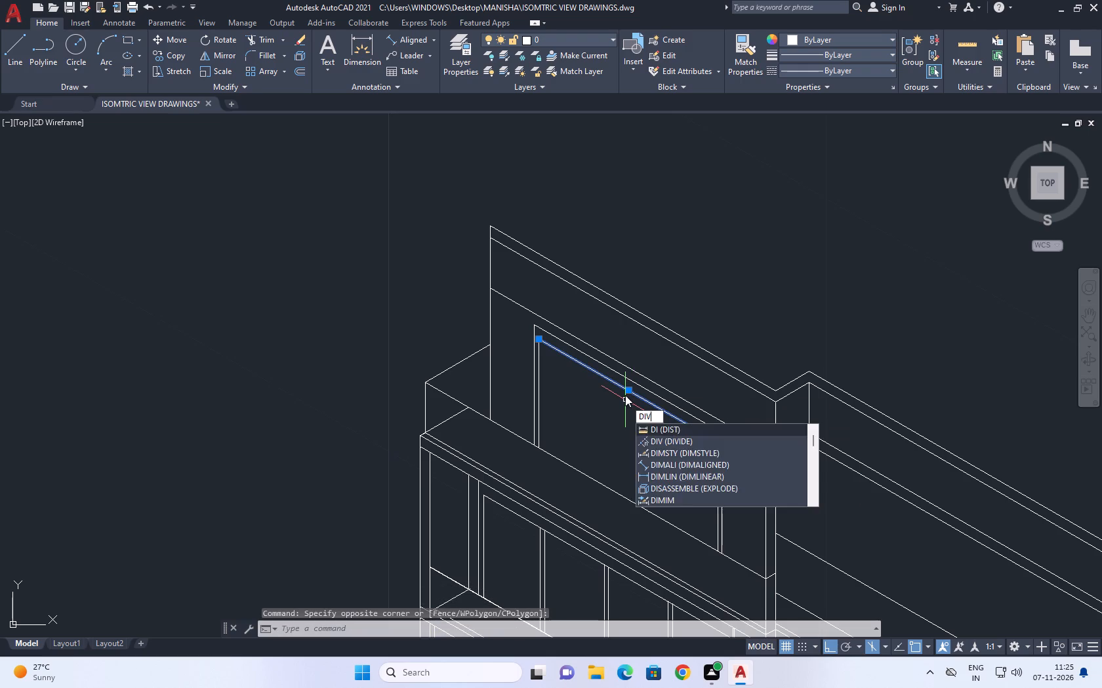
pyautogui.press('space')
pyautogui.click(624, 391)
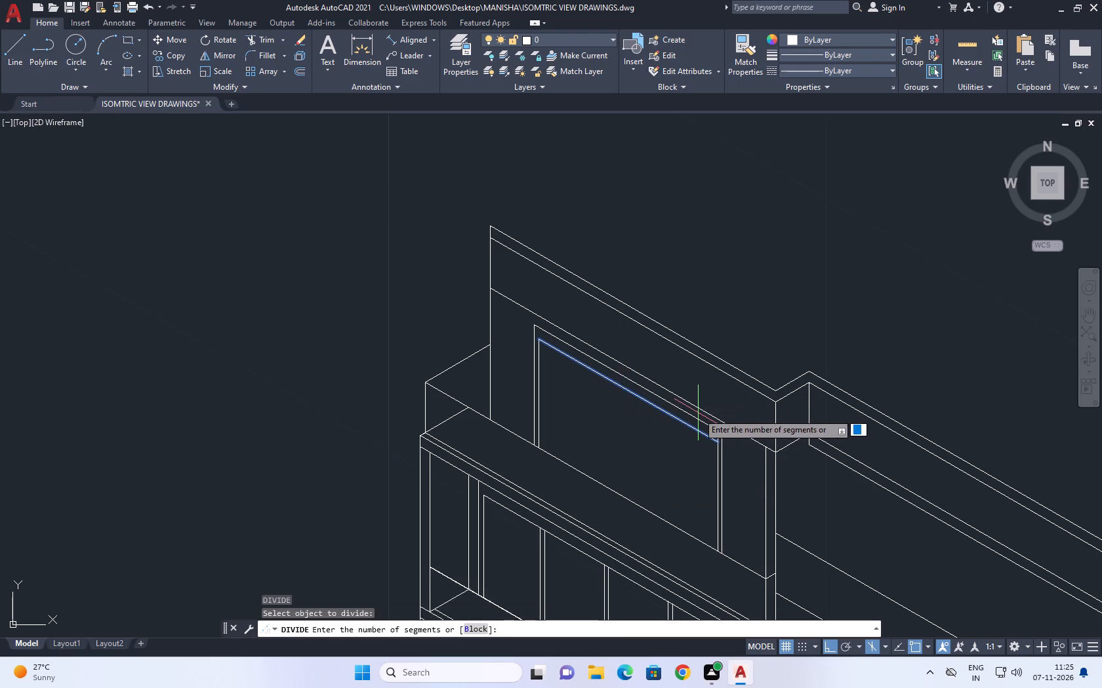
pyautogui.press('4')
pyautogui.press('Return')
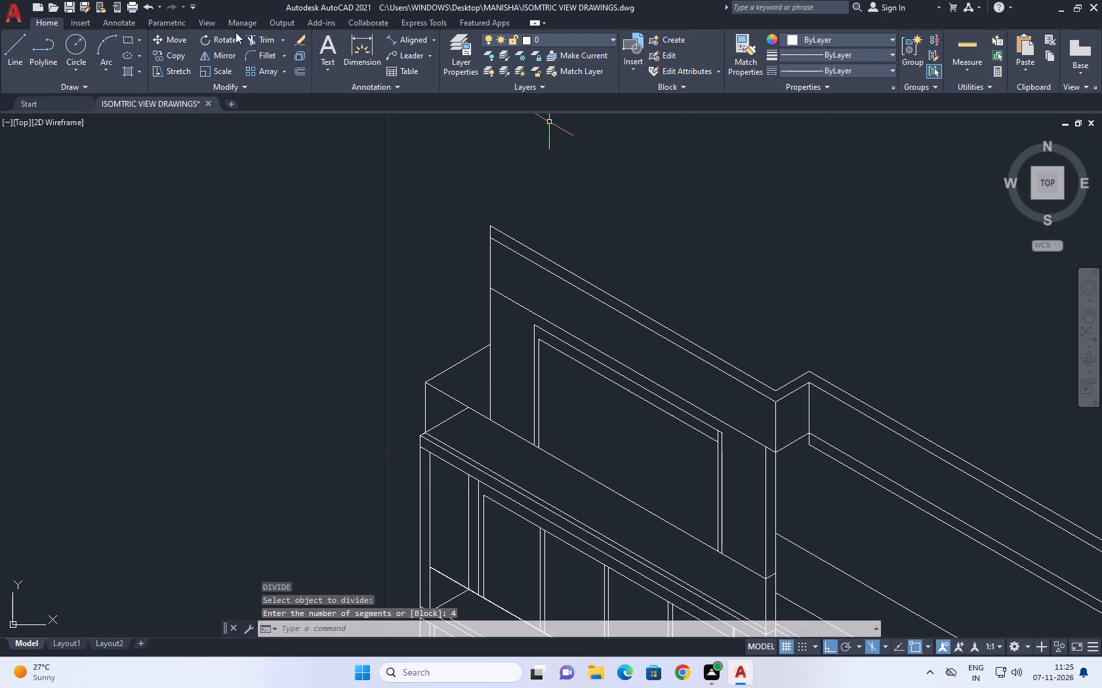
# Draw three vertical lines from the inner top frame line's division points down past the opening's lower sloping line.
pyautogui.click(8, 60)
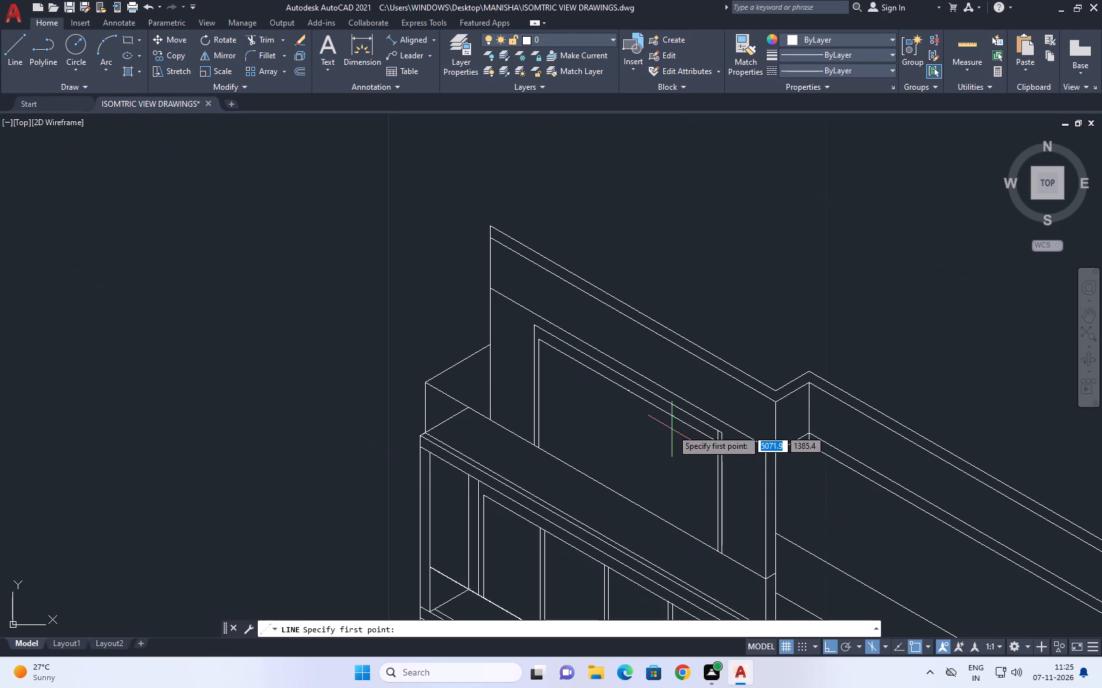
pyautogui.click(676, 416)
pyautogui.click(673, 552)
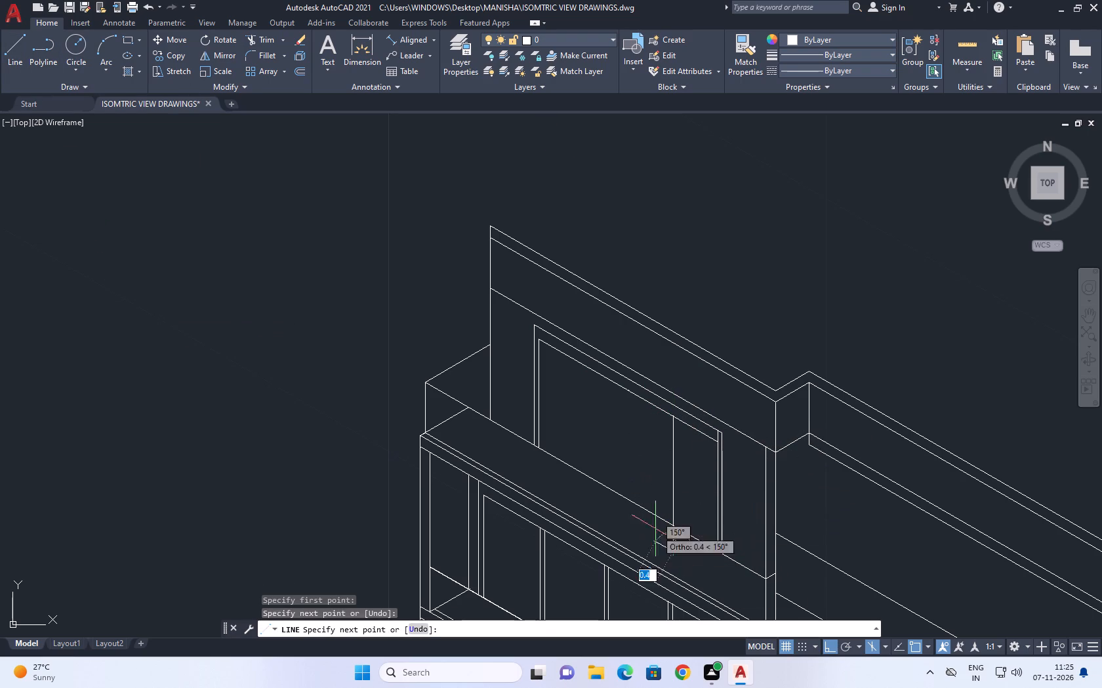
pyautogui.press('space')
pyautogui.press('space')
pyautogui.click(630, 391)
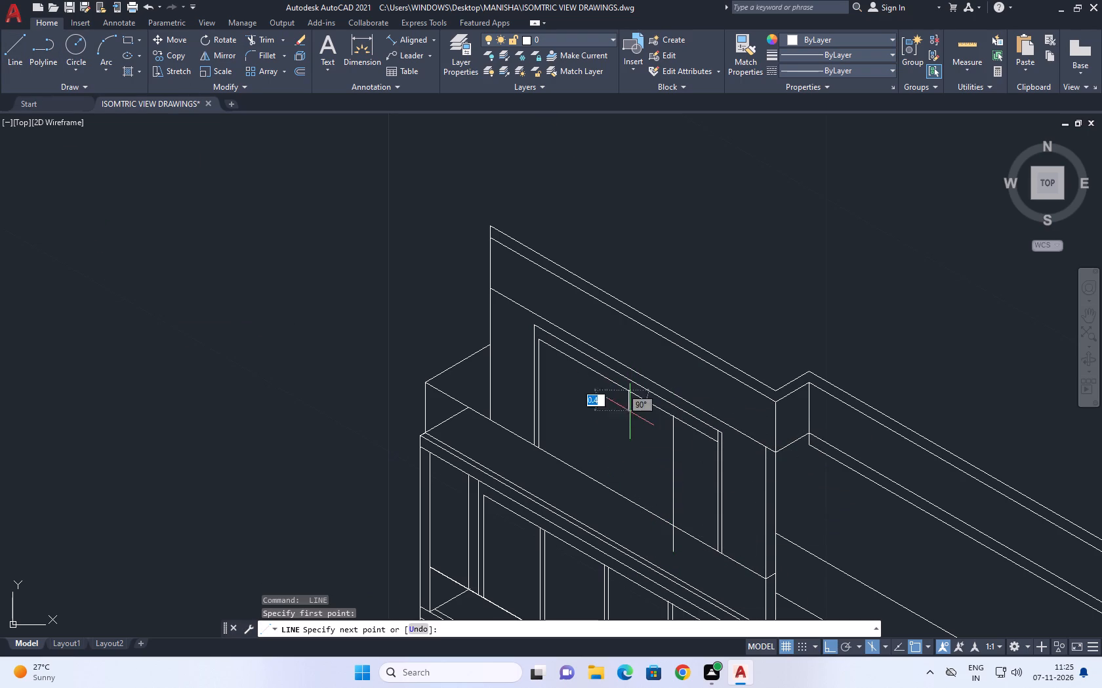
pyautogui.click(632, 517)
pyautogui.press('space')
pyautogui.press('space')
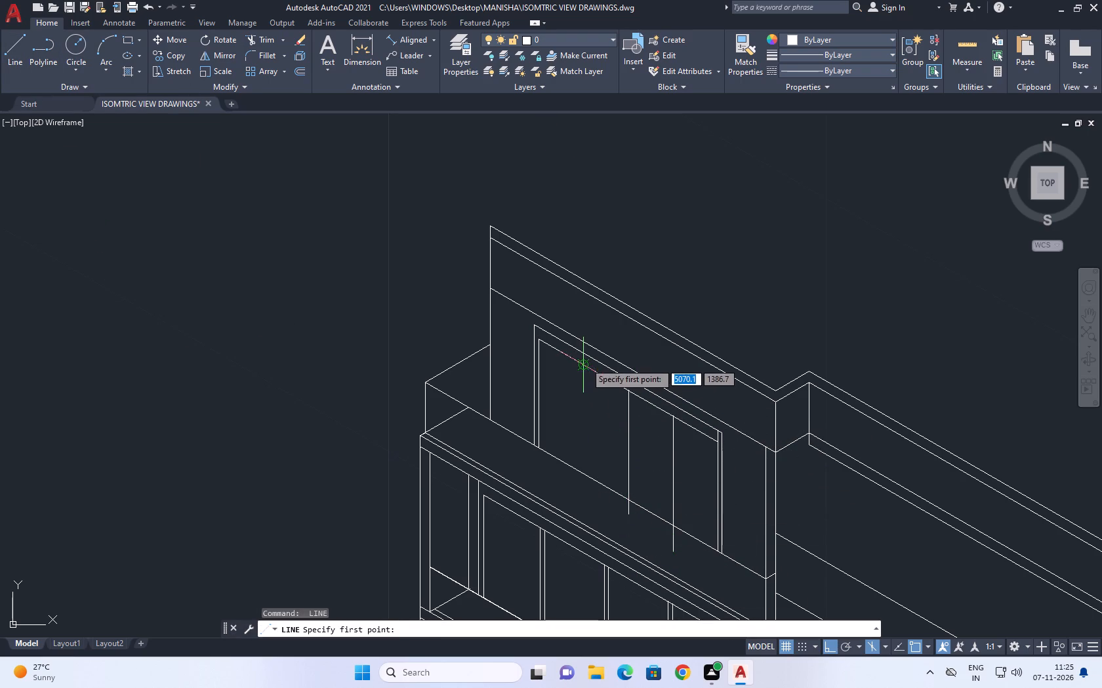
pyautogui.click(585, 362)
pyautogui.click(583, 494)
pyautogui.press('space')
# Trim the three vertical dividers where they extend below the opening's lower sloping line.
pyautogui.write('TR')
pyautogui.press('space')
pyautogui.click(692, 547)
pyautogui.click(577, 480)
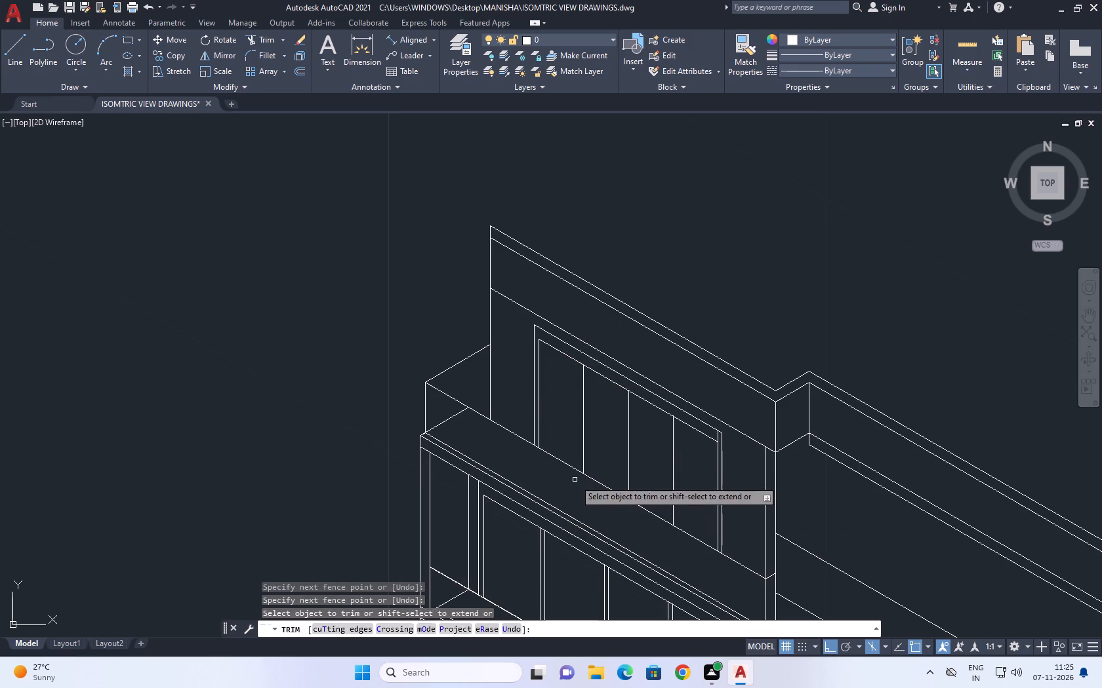
pyautogui.press('space')
# Copy the opening's first vertical divider by 0.05 to each side along the wall's sloping direction.
pyautogui.moveTo(633, 484); pyautogui.dragTo(691, 537, button='middle')
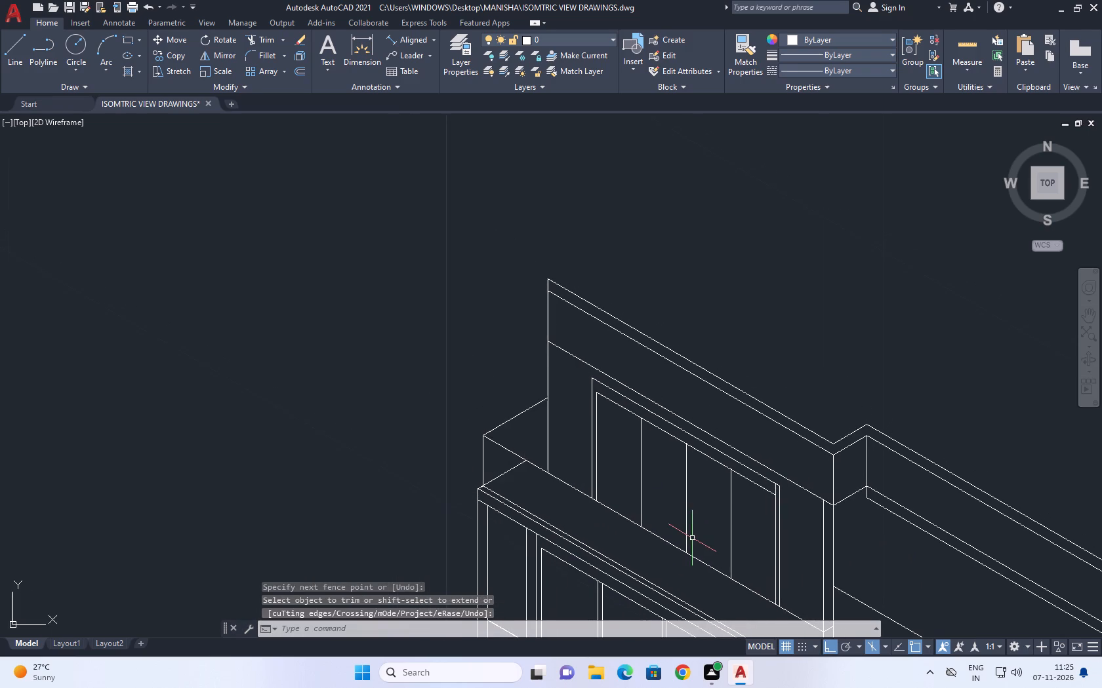
pyautogui.scroll(2, 628, 476)
pyautogui.click(672, 476)
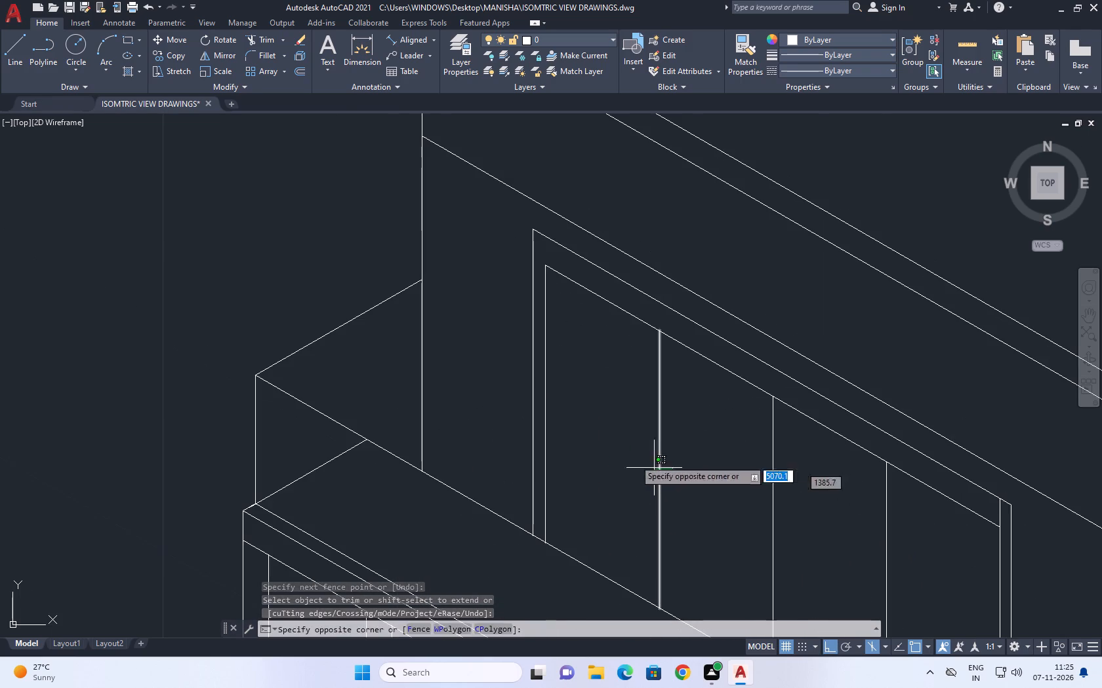
pyautogui.click(629, 457)
pyautogui.moveTo(670, 492); pyautogui.dragTo(615, 521, button='middle')
pyautogui.scroll(-1, 618, 520)
pyautogui.press('c')
pyautogui.press('o')
pyautogui.press('space')
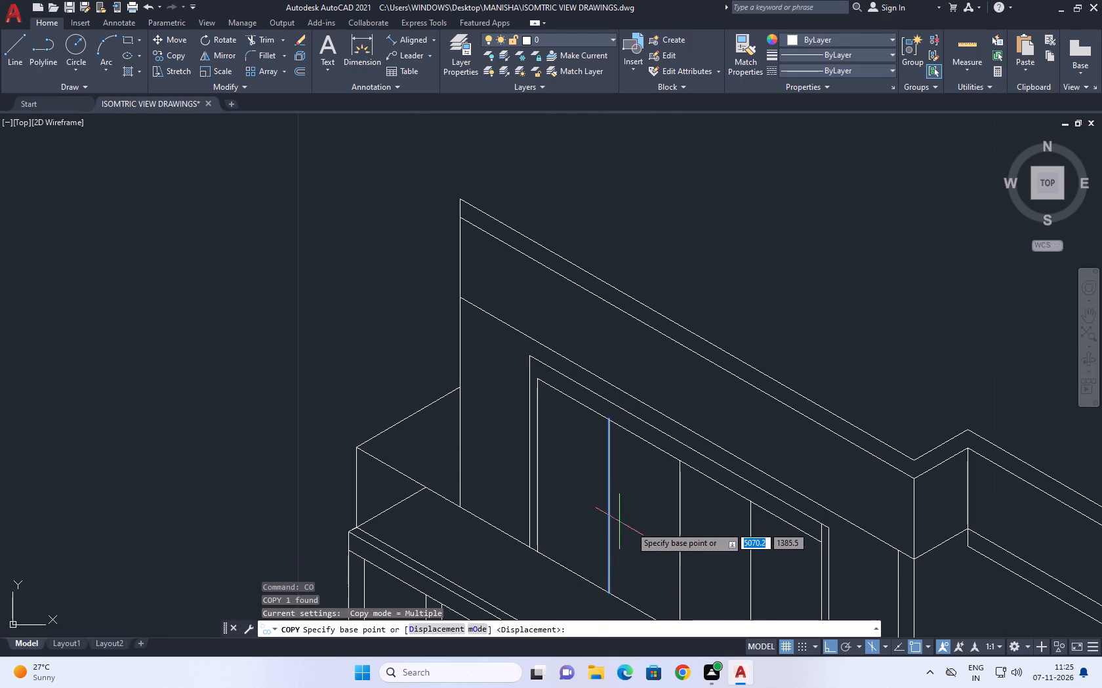
pyautogui.click(643, 531)
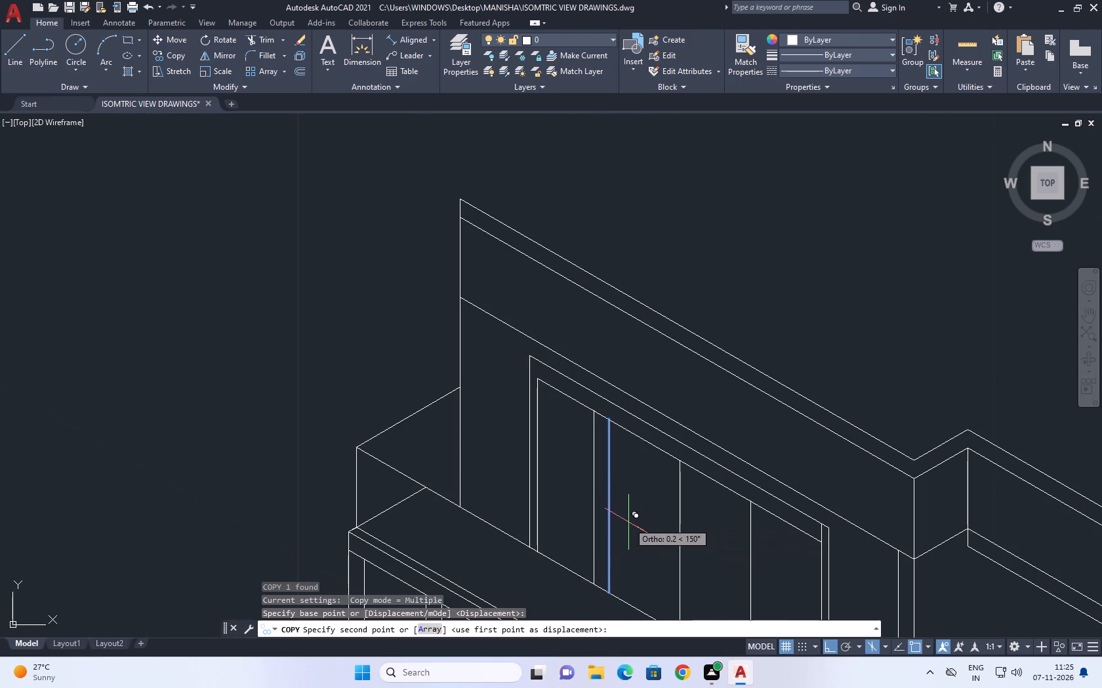
pyautogui.write('0.05')
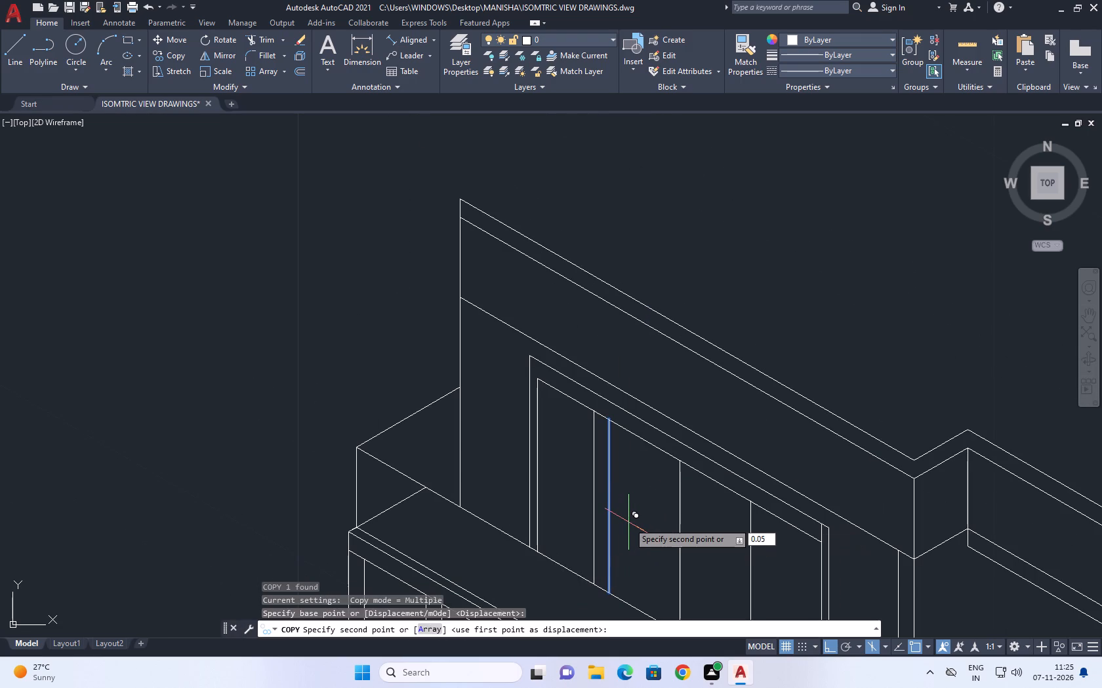
pyautogui.press('Return')
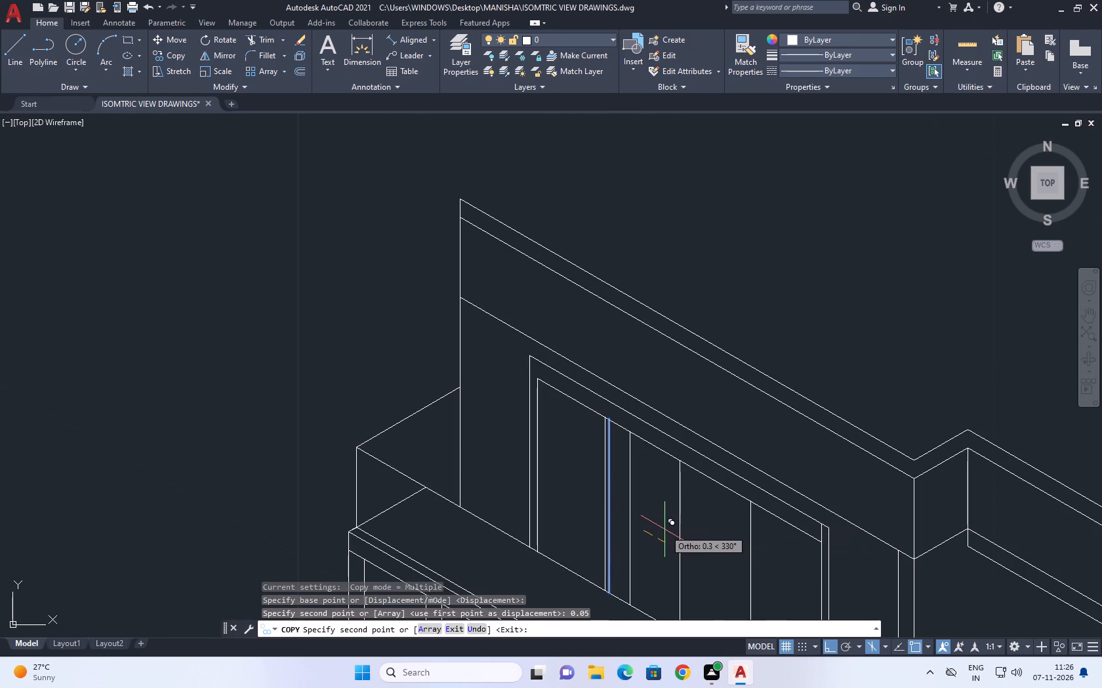
pyautogui.write('0.05')
pyautogui.press('Return')
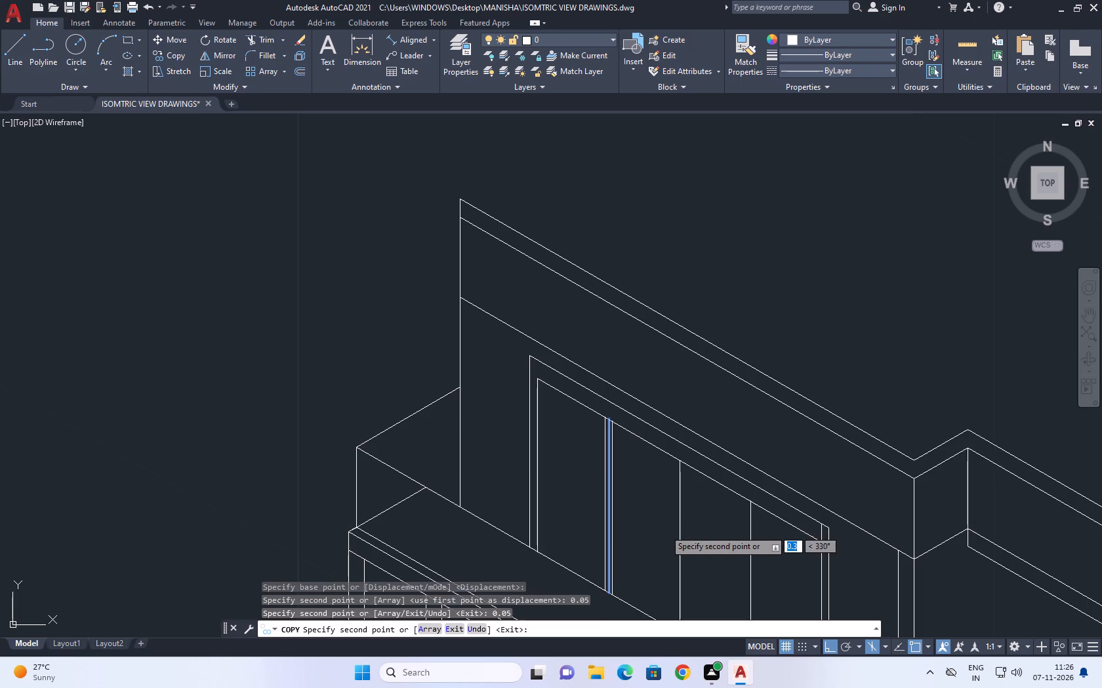
pyautogui.rightClick(707, 541)
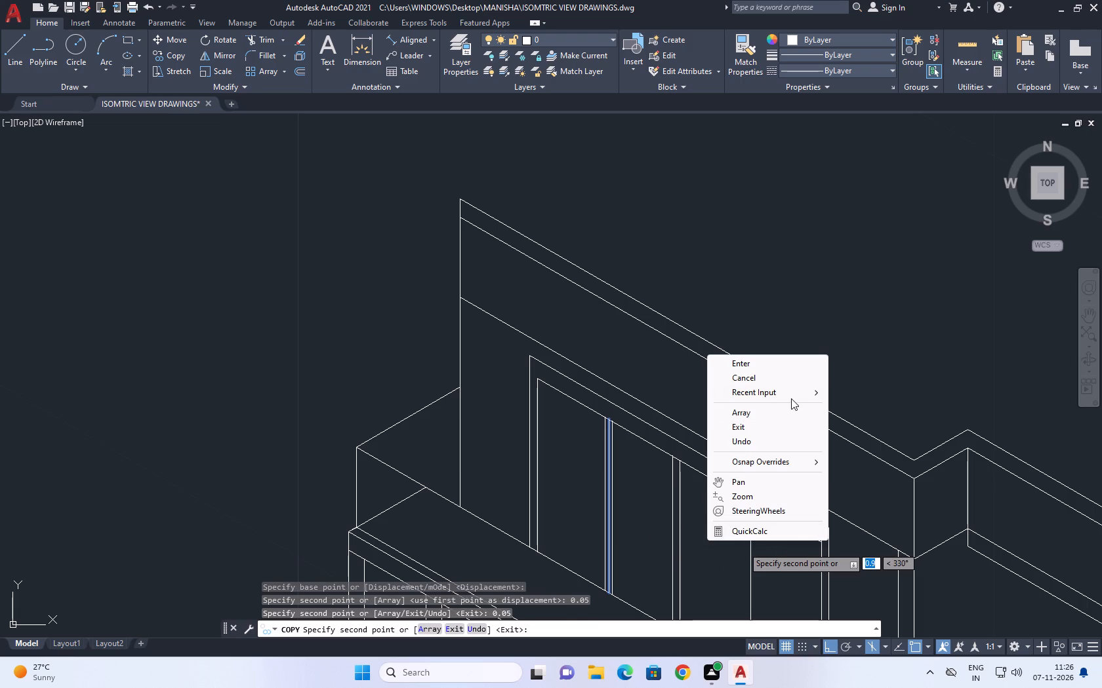
pyautogui.click(764, 376)
# Copy the opening's middle vertical divider by 0.05 to each side along the wall's sloping direction.
pyautogui.moveTo(638, 469); pyautogui.dragTo(609, 349, button='middle')
pyautogui.scroll(1, 613, 359)
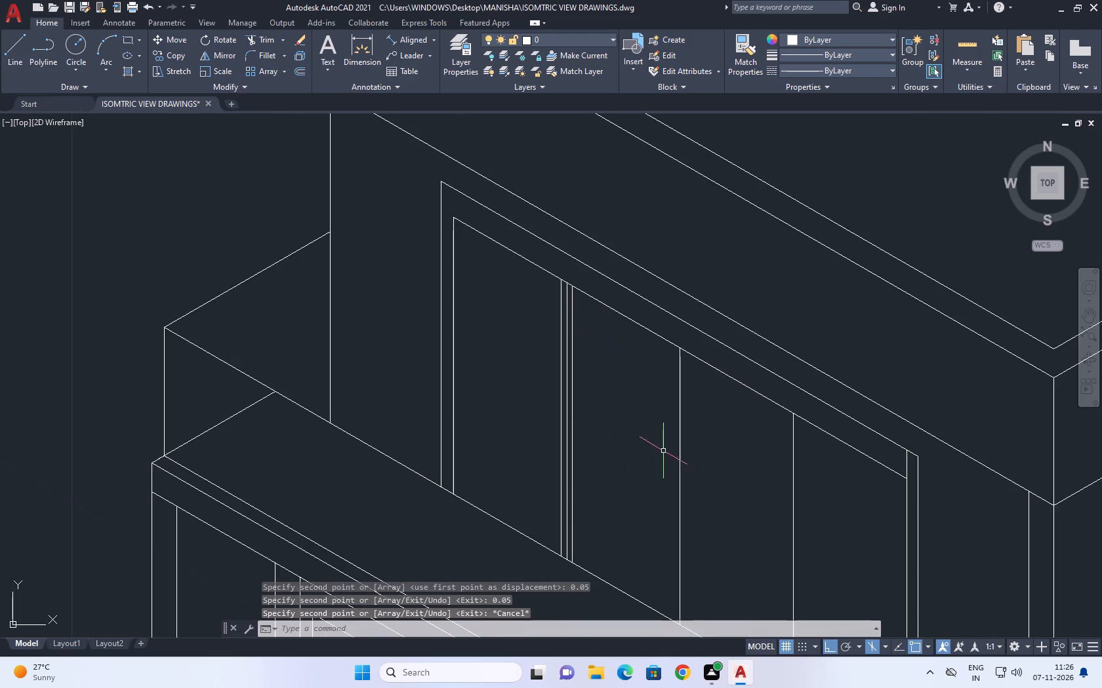
pyautogui.moveTo(655, 422); pyautogui.dragTo(619, 347, button='middle')
pyautogui.moveTo(681, 416); pyautogui.dragTo(664, 402)
pyautogui.click(609, 369)
pyautogui.click(171, 56)
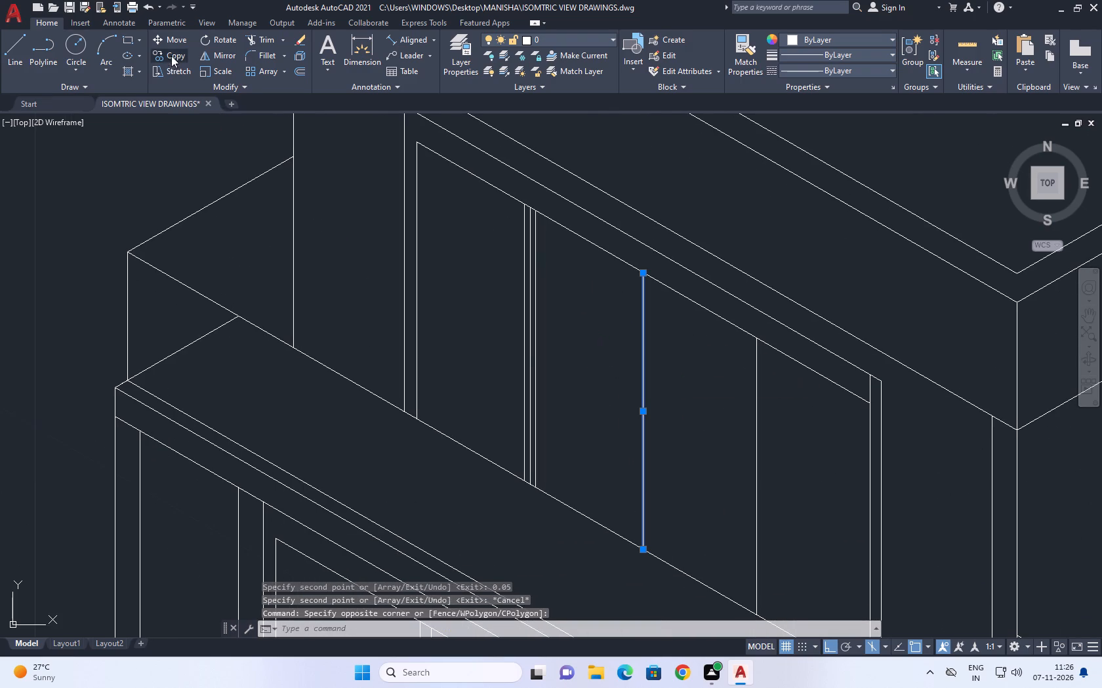
pyautogui.click(606, 342)
pyautogui.write('0.05')
pyautogui.press('Return')
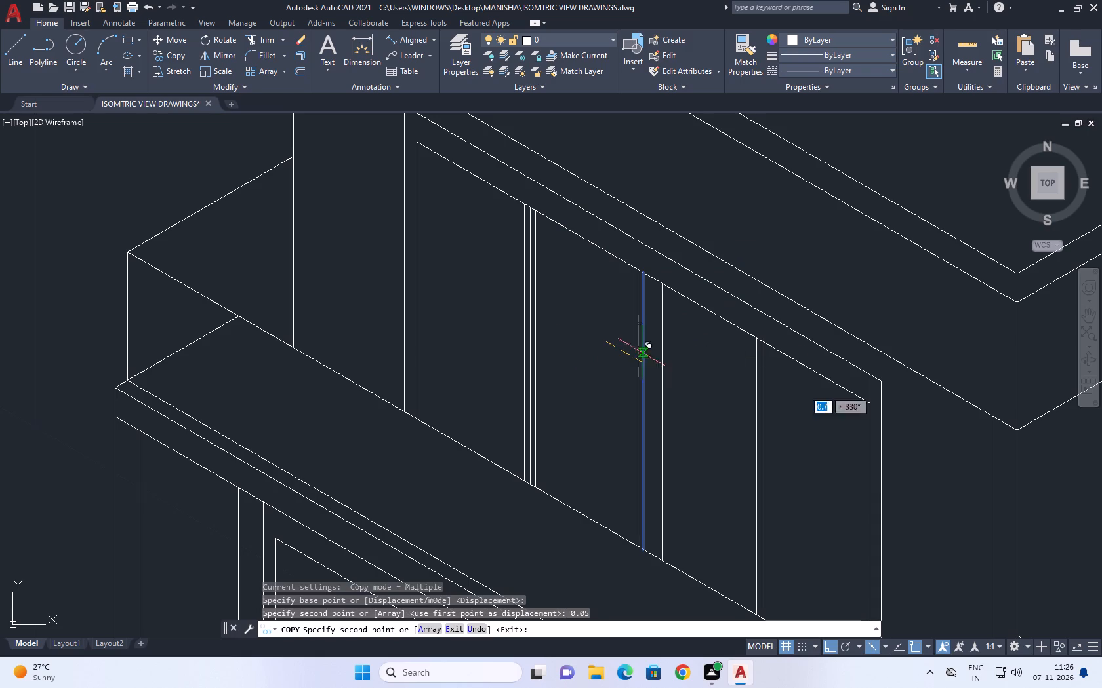
pyautogui.write('0.05')
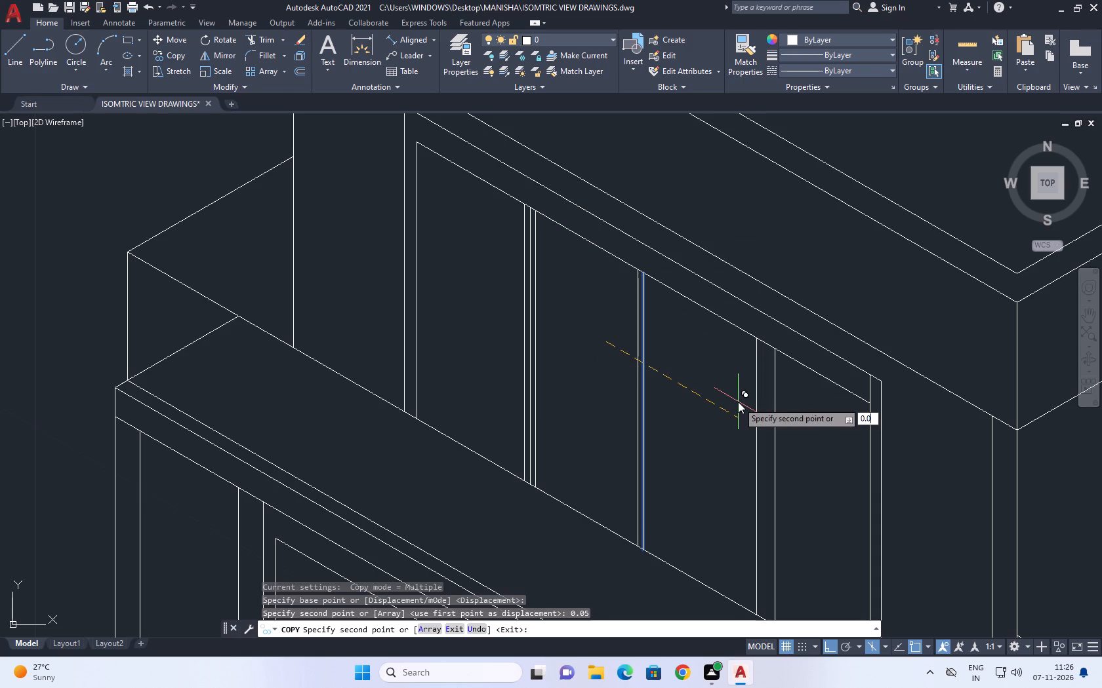
pyautogui.press('Return')
pyautogui.rightClick(735, 418)
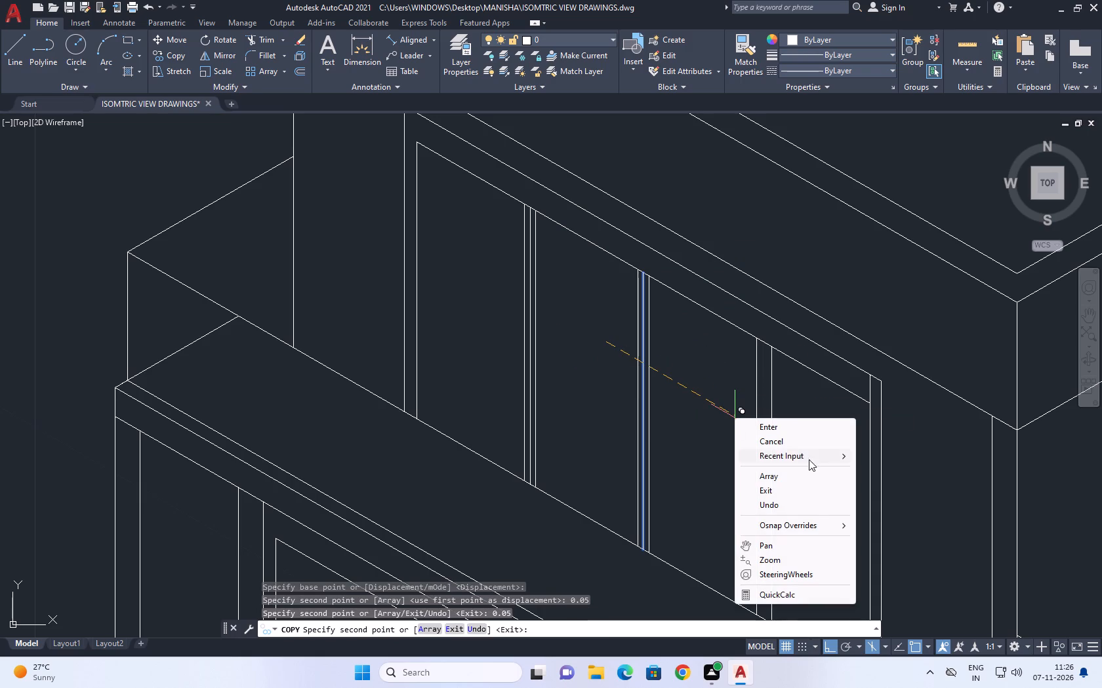
pyautogui.click(788, 442)
# Copy the opening's third vertical divider by 0.05 to each side along the wall's sloping direction.
pyautogui.moveTo(791, 457); pyautogui.dragTo(778, 453)
pyautogui.click(711, 433)
pyautogui.moveTo(778, 398); pyautogui.dragTo(718, 328, button='middle')
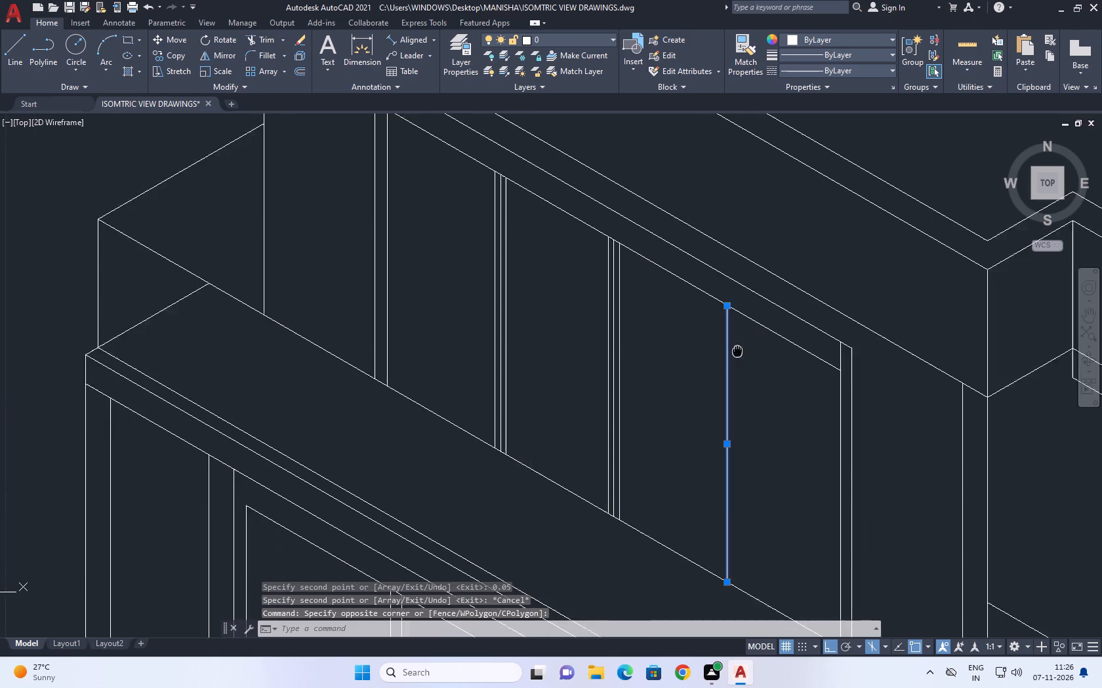
pyautogui.moveTo(718, 328); pyautogui.dragTo(690, 294, button='middle')
pyautogui.click(178, 58)
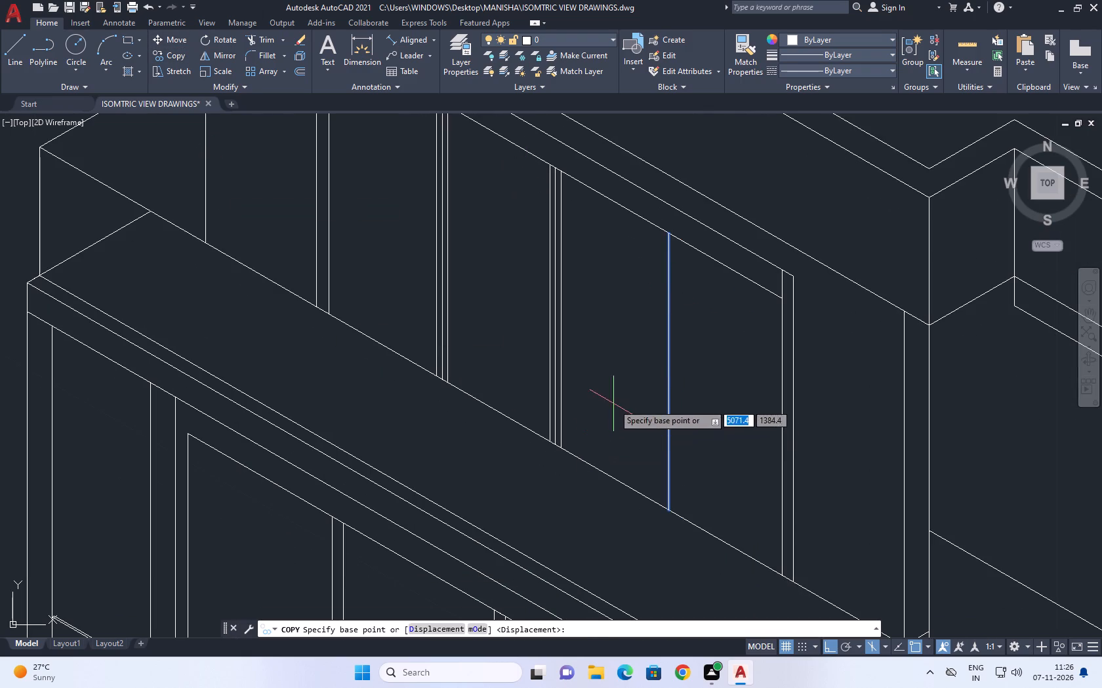
pyautogui.click(613, 404)
pyautogui.write('0.05')
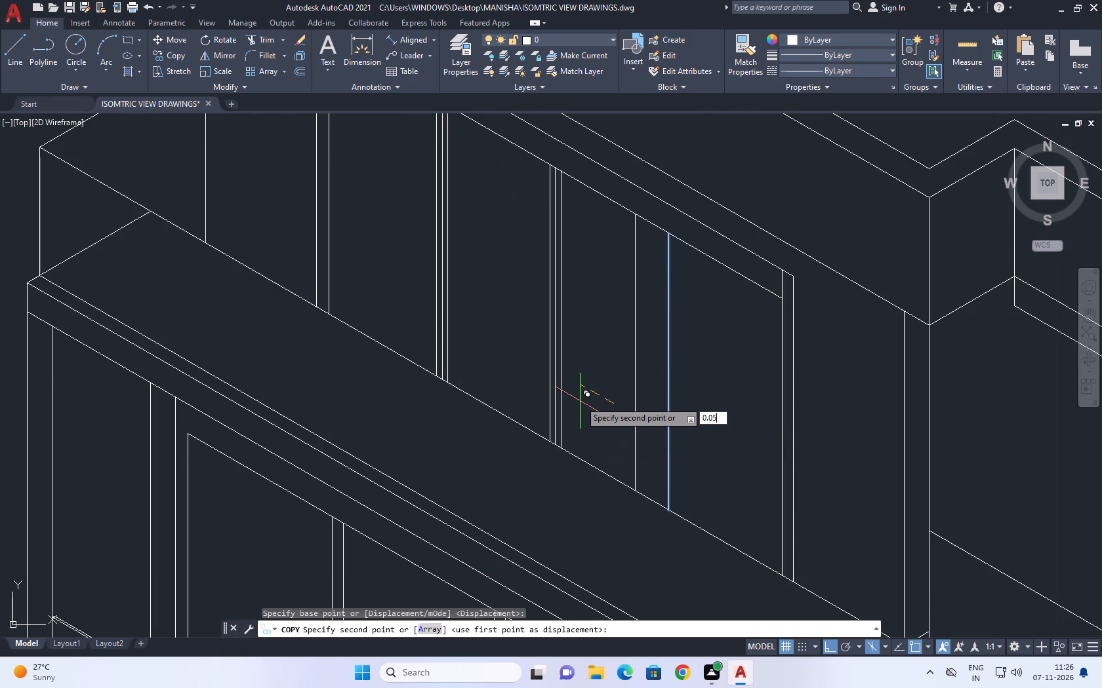
pyautogui.press('Return')
pyautogui.write('0.05')
pyautogui.press('Return')
pyautogui.rightClick(804, 325)
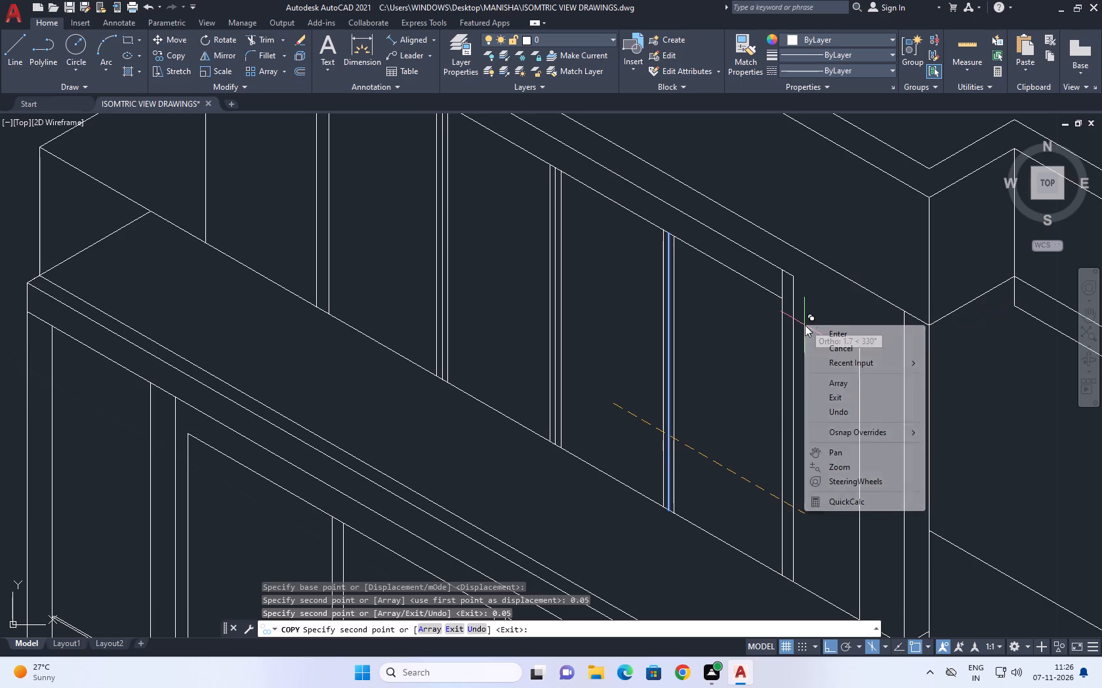
pyautogui.click(874, 351)
# Erase the original centre line of each of the three window dividers, keeping the paired mullion lines.
pyautogui.click(668, 408)
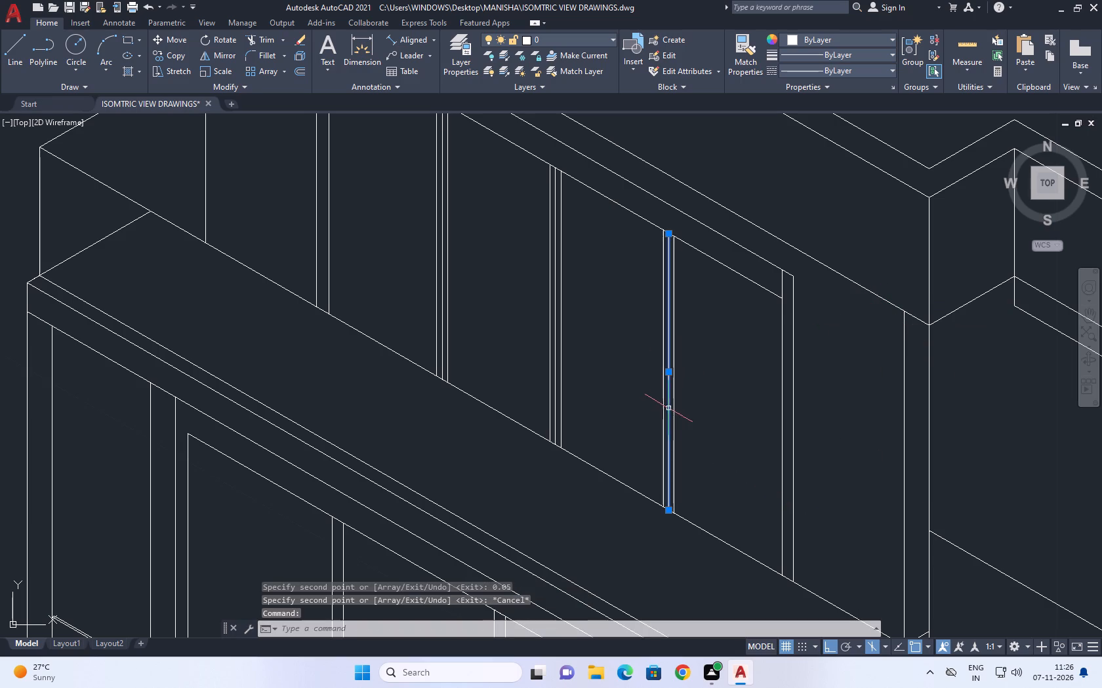
pyautogui.rightClick(687, 396)
pyautogui.click(727, 154)
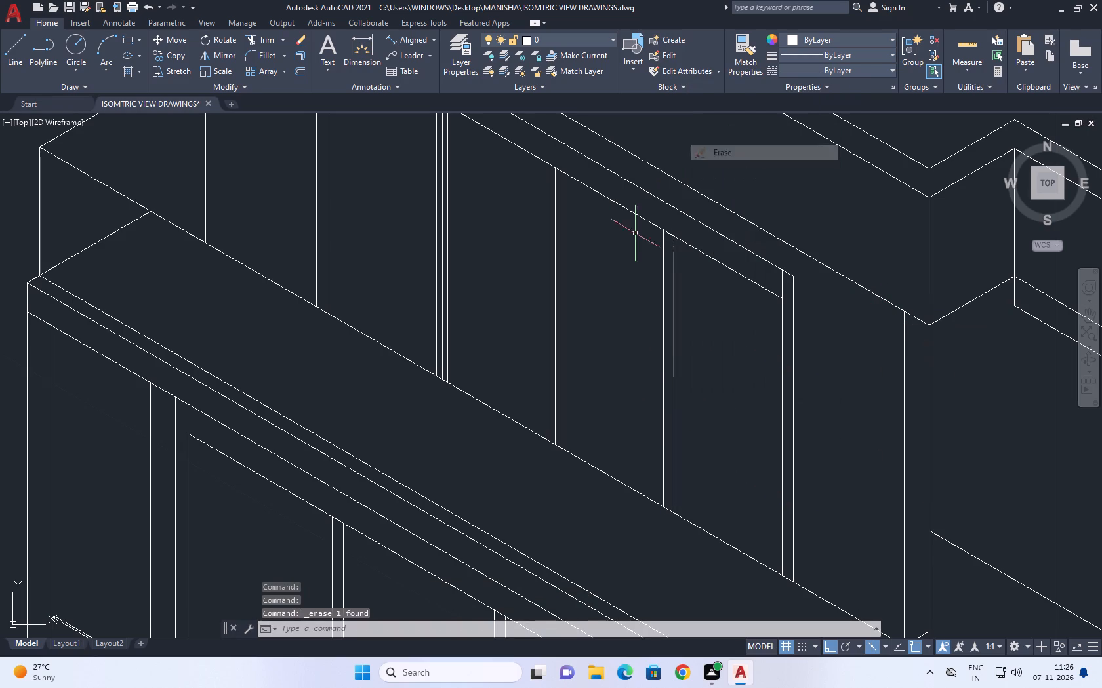
pyautogui.click(556, 259)
pyautogui.rightClick(611, 275)
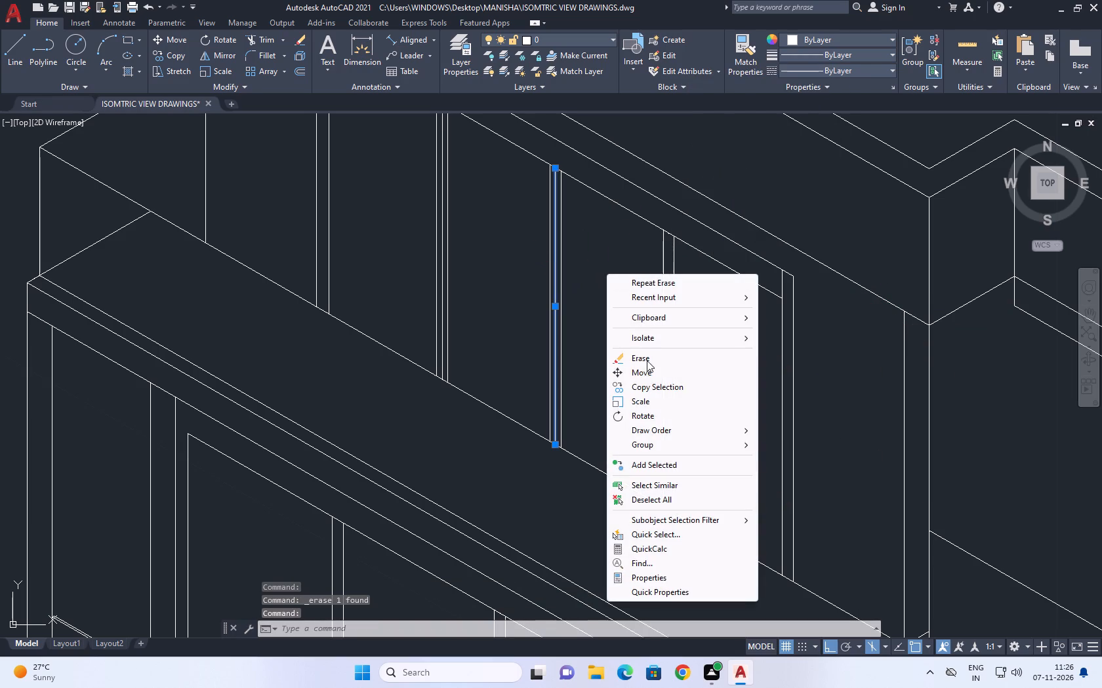
pyautogui.click(660, 352)
pyautogui.moveTo(487, 330); pyautogui.dragTo(786, 465, button='middle')
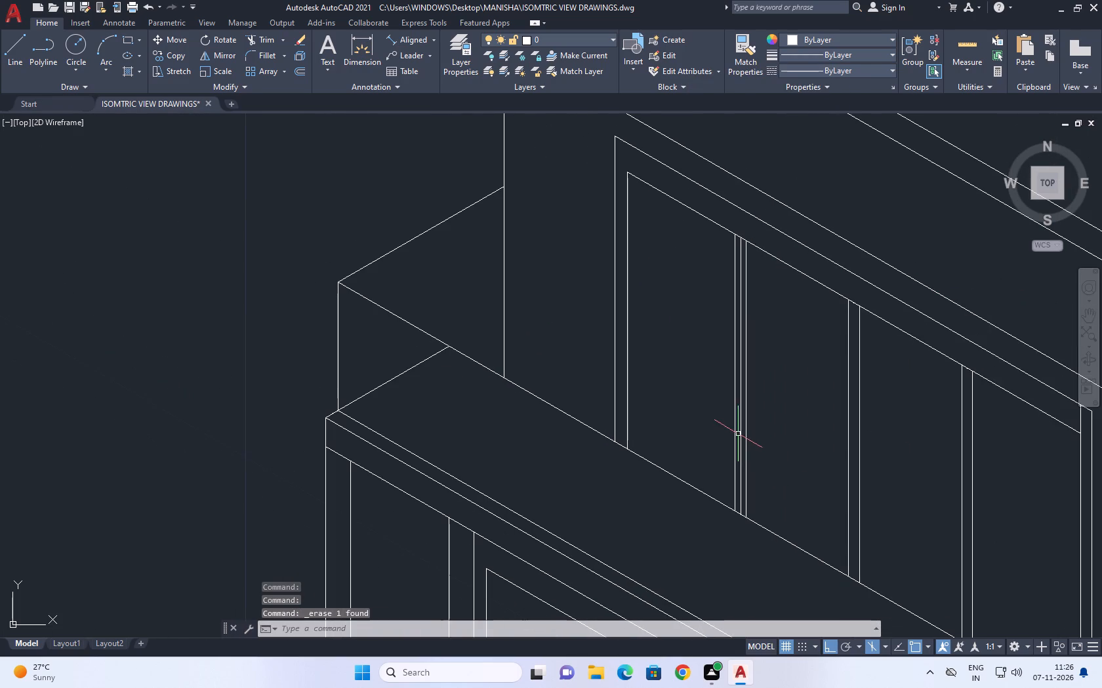
pyautogui.click(740, 436)
pyautogui.rightClick(777, 408)
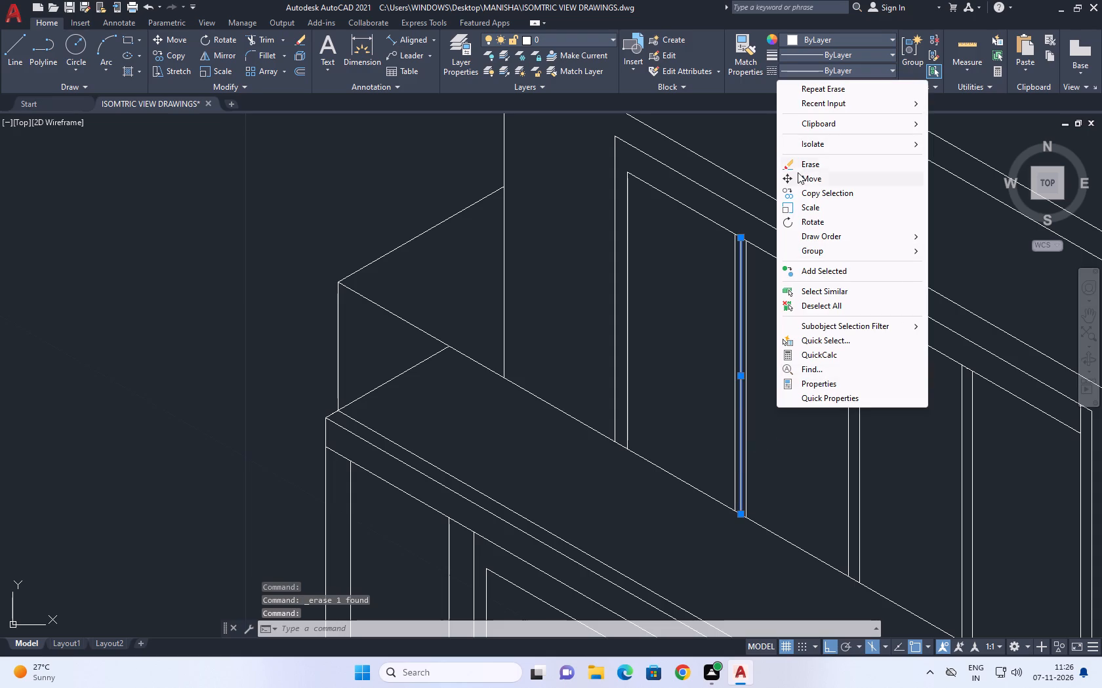
pyautogui.click(804, 167)
# Erase the leftover division points along the opening's inner top frame line.
pyautogui.scroll(-3, 703, 328)
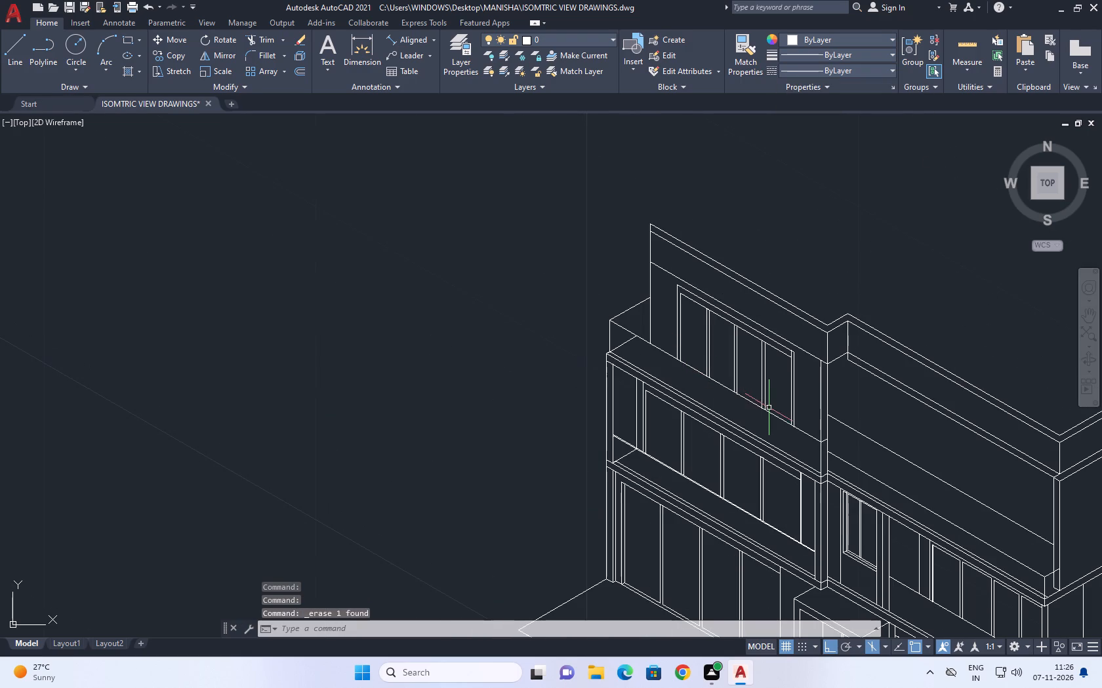
pyautogui.scroll(2, 750, 421)
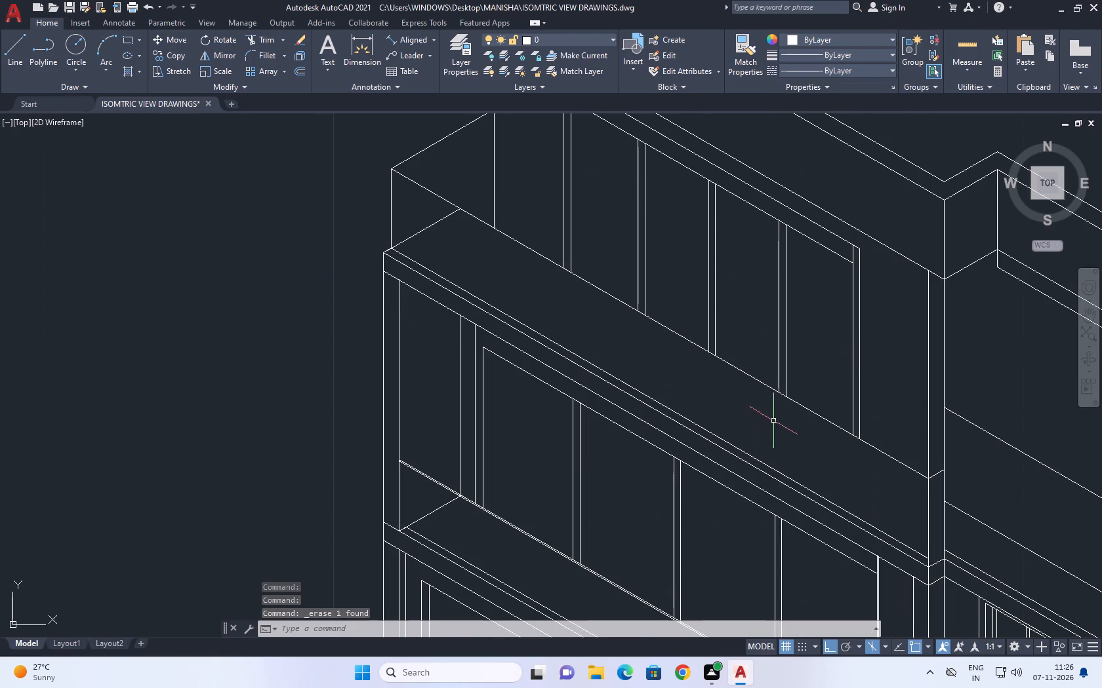
pyautogui.moveTo(798, 309); pyautogui.dragTo(801, 474, button='middle')
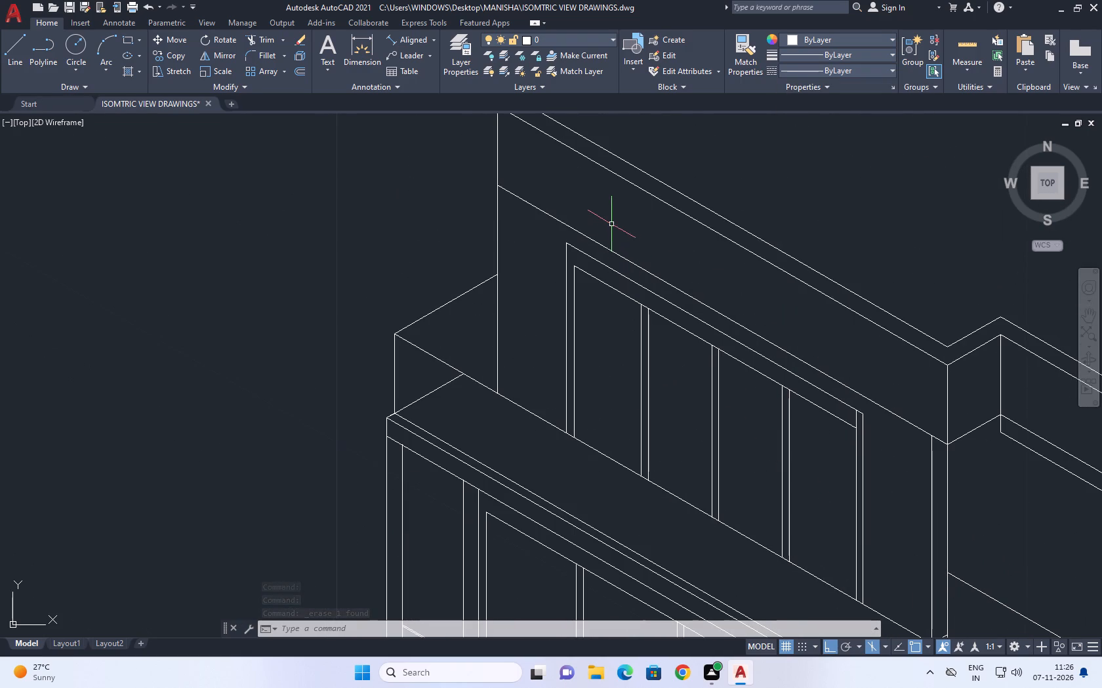
pyautogui.click(599, 225)
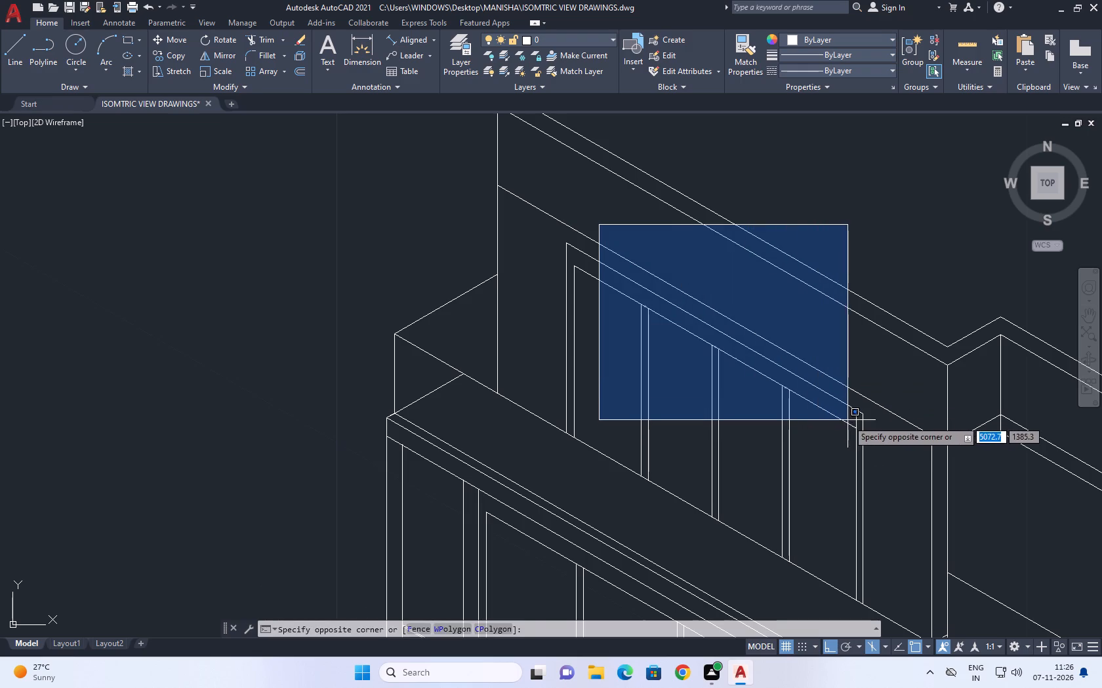
pyautogui.click(847, 420)
pyautogui.rightClick(733, 282)
pyautogui.click(767, 368)
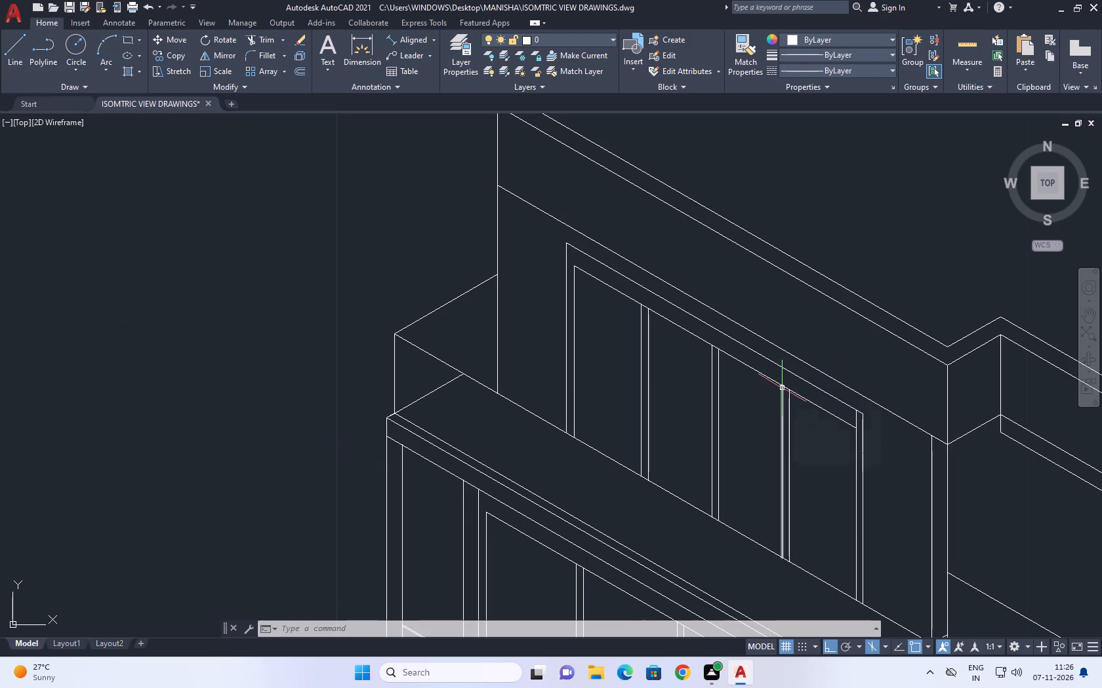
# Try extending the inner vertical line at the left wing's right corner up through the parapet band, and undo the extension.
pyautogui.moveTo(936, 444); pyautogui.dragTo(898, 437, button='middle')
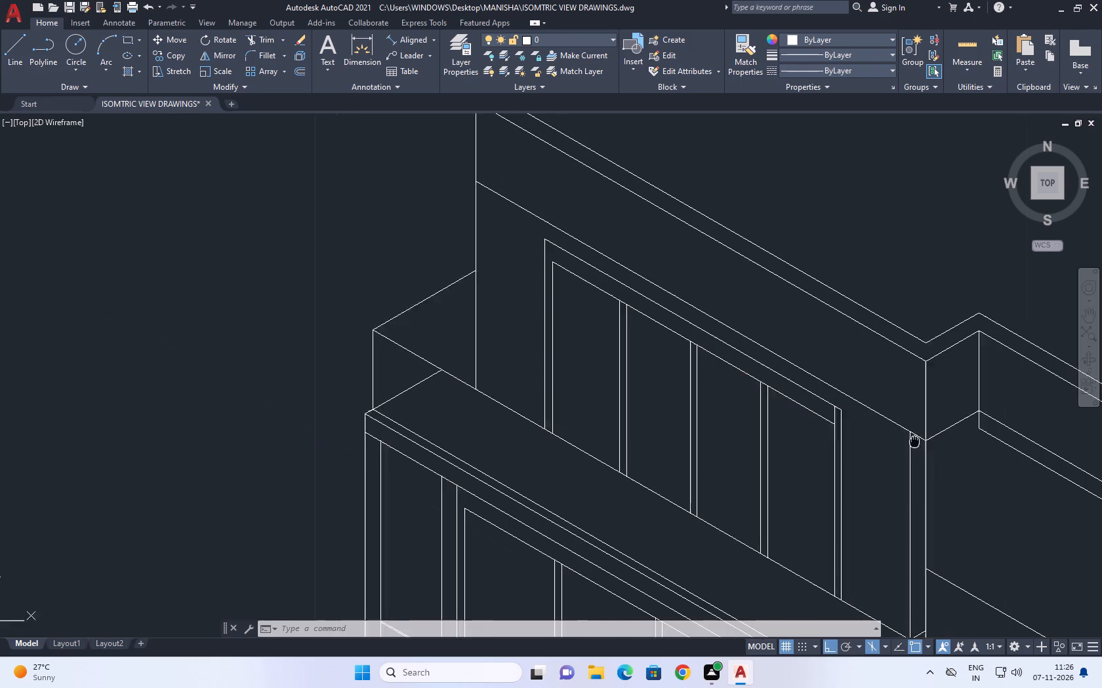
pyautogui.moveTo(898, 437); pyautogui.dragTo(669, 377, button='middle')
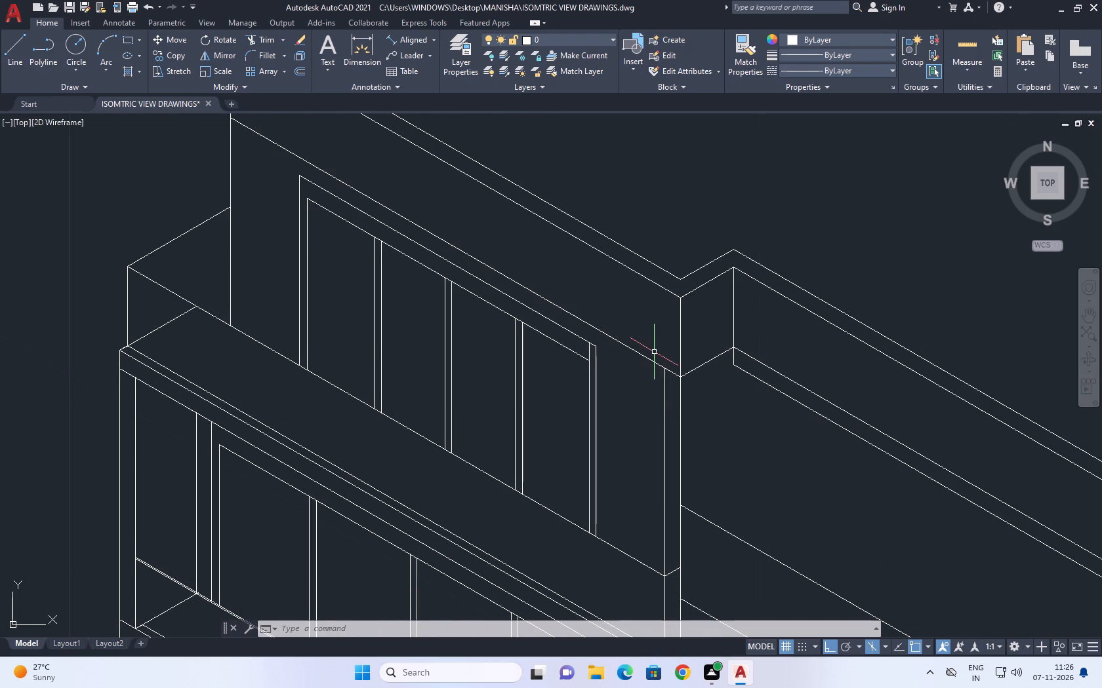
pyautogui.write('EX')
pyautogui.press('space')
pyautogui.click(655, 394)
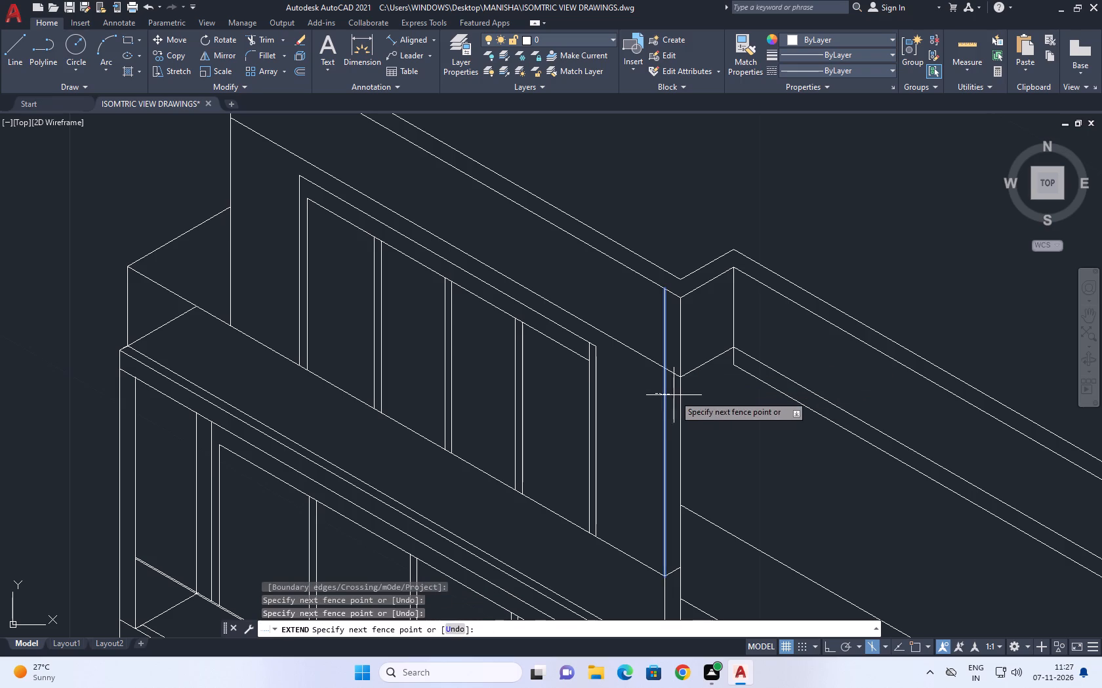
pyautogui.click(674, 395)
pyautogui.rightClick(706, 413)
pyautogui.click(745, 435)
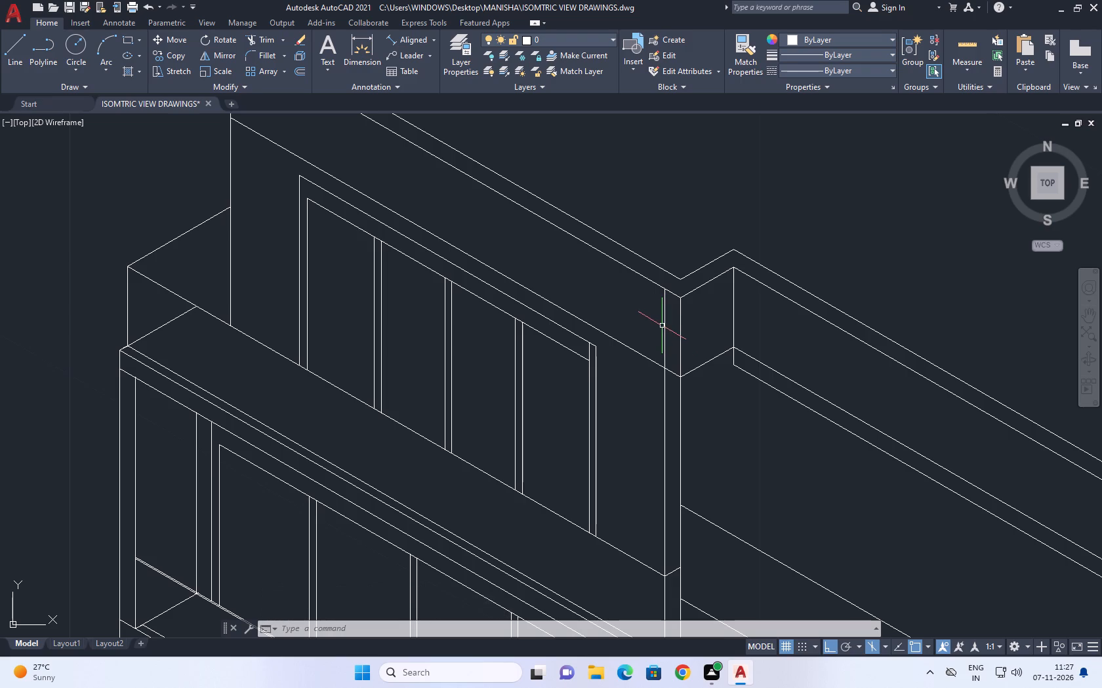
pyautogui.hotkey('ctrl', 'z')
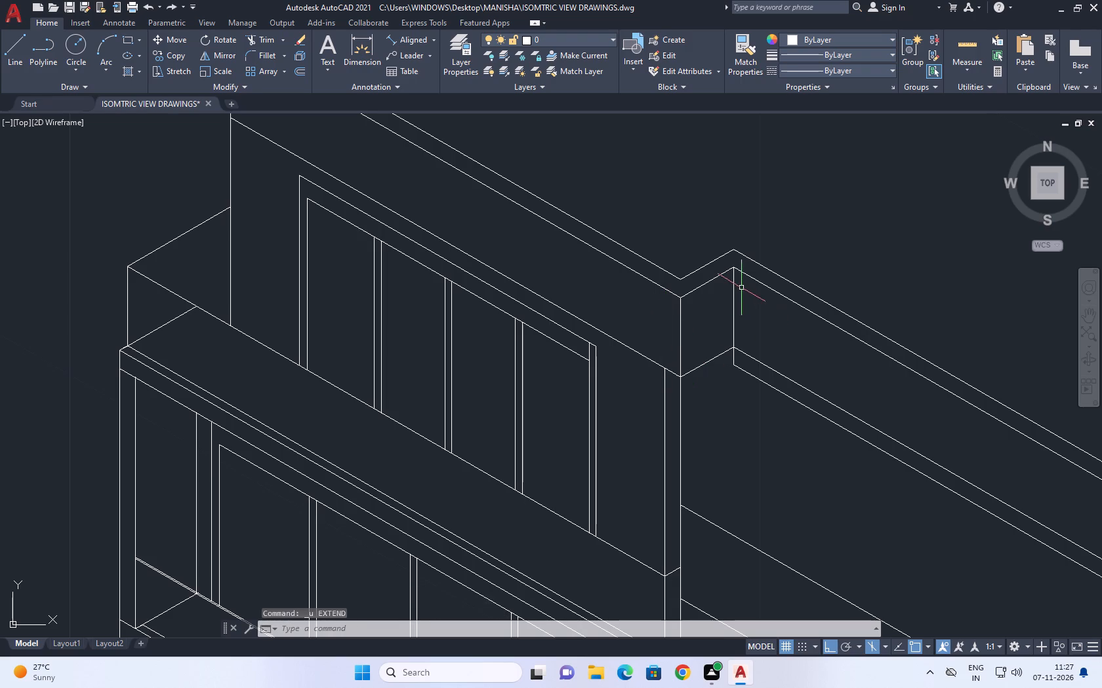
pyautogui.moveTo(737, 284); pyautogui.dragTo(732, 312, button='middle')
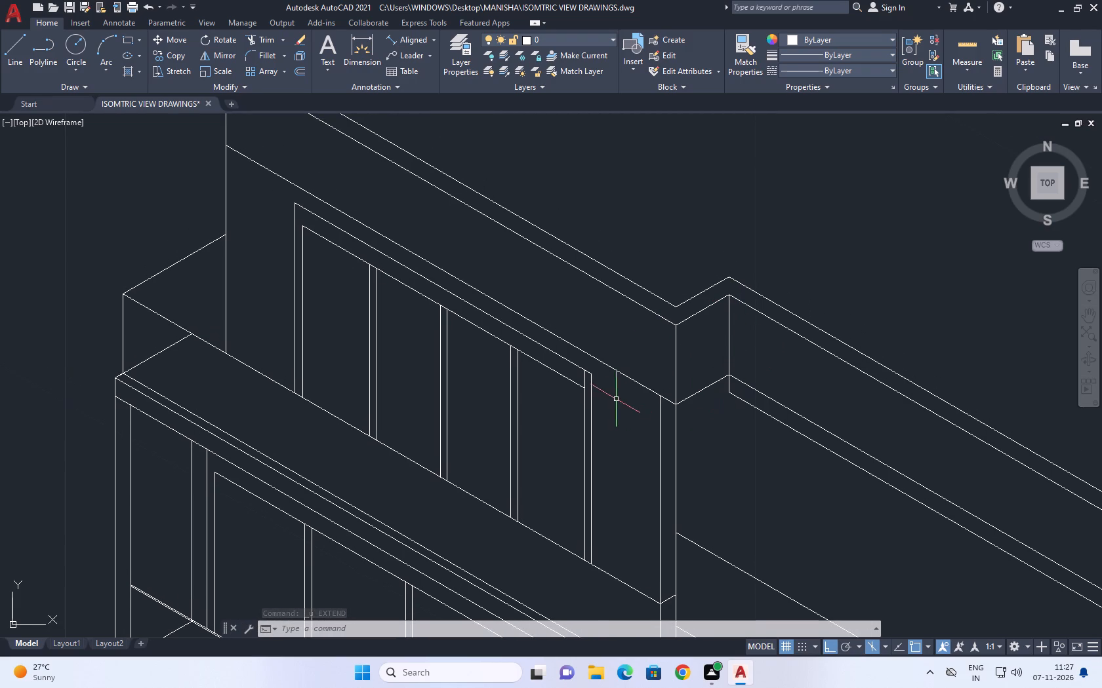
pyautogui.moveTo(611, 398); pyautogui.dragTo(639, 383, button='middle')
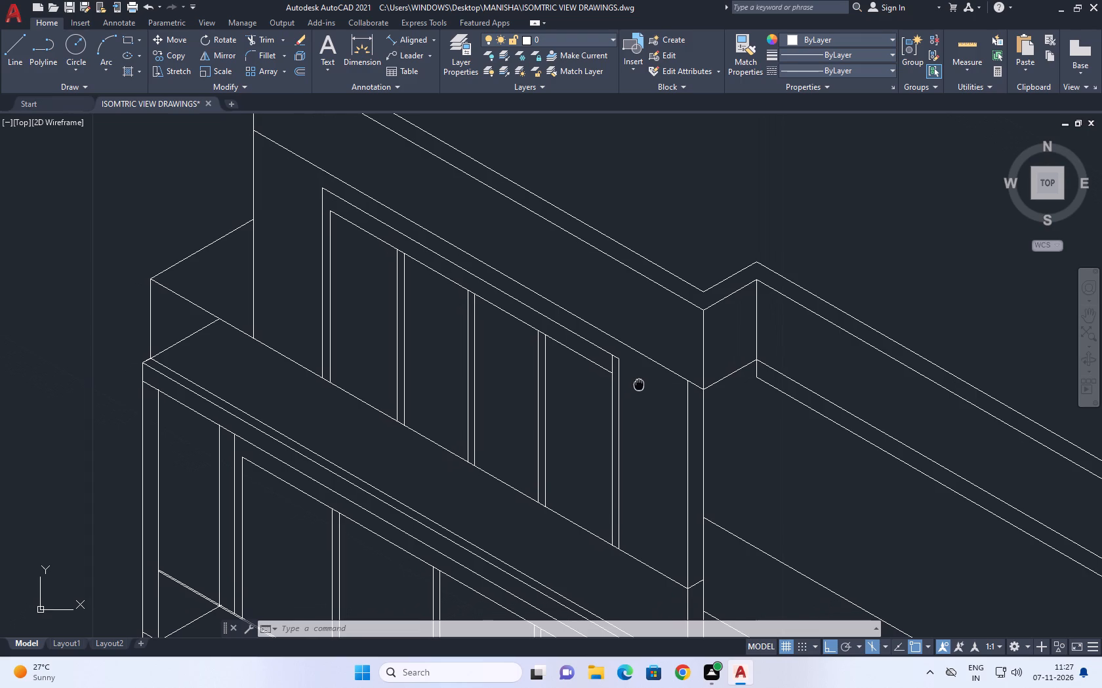
# Join the window's outer top frame line to the inner vertical line at the wing's right corner with a 0.0-radius Fillet.
pyautogui.moveTo(639, 383); pyautogui.dragTo(642, 384, button='middle')
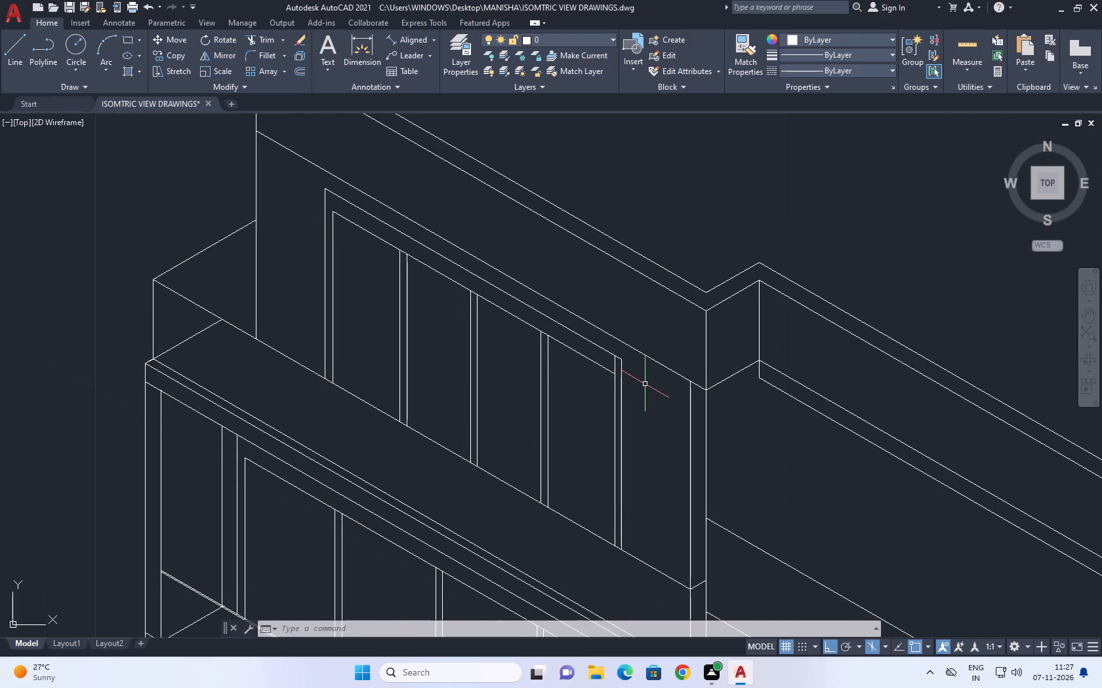
pyautogui.press('f')
pyautogui.press('space')
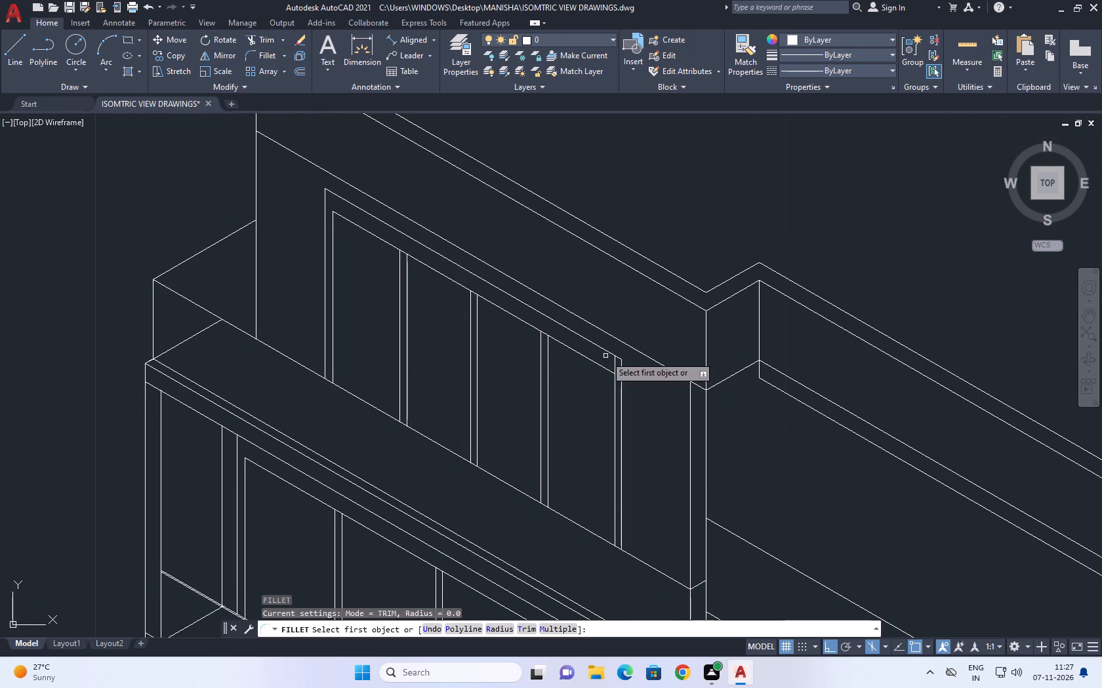
pyautogui.click(607, 351)
pyautogui.click(690, 400)
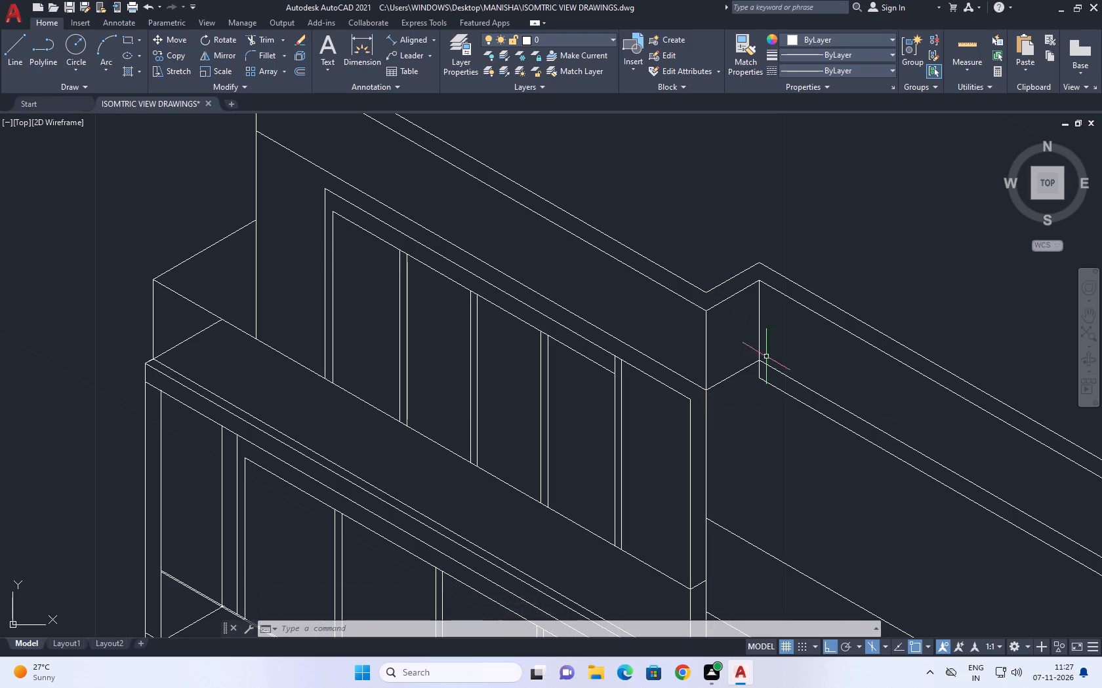
# Draw a long roof edge line at 30° toward the back from the left end of the raised parapet's lower top line.
pyautogui.moveTo(734, 280); pyautogui.dragTo(687, 326, button='middle')
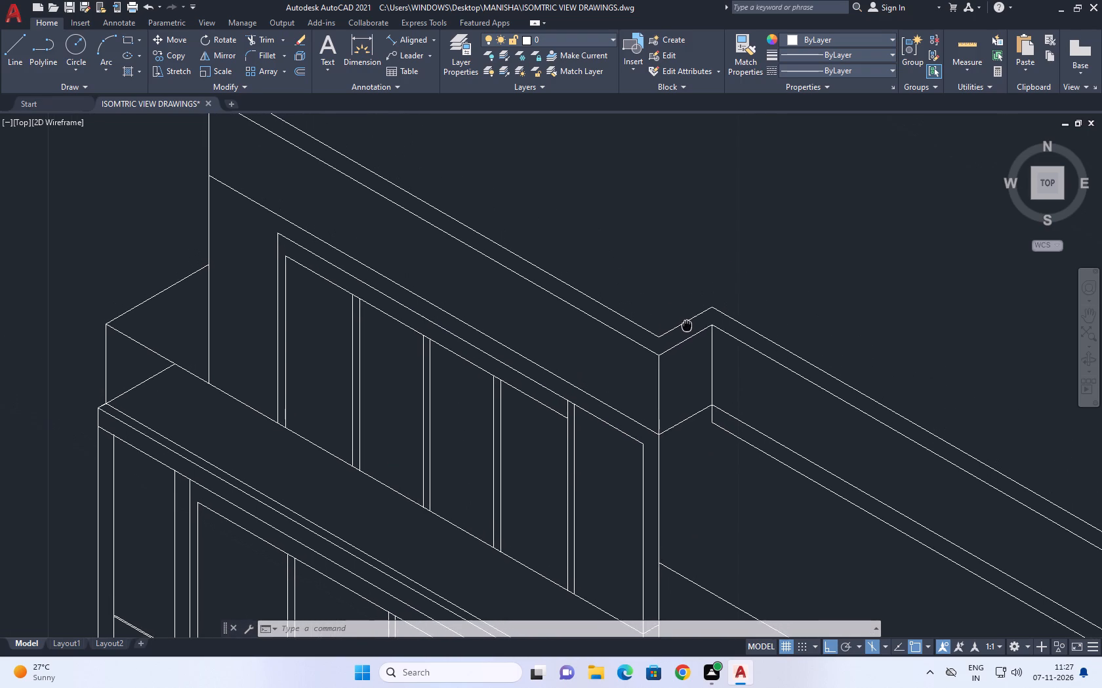
pyautogui.moveTo(687, 326); pyautogui.dragTo(695, 338, button='middle')
pyautogui.scroll(-2, 703, 346)
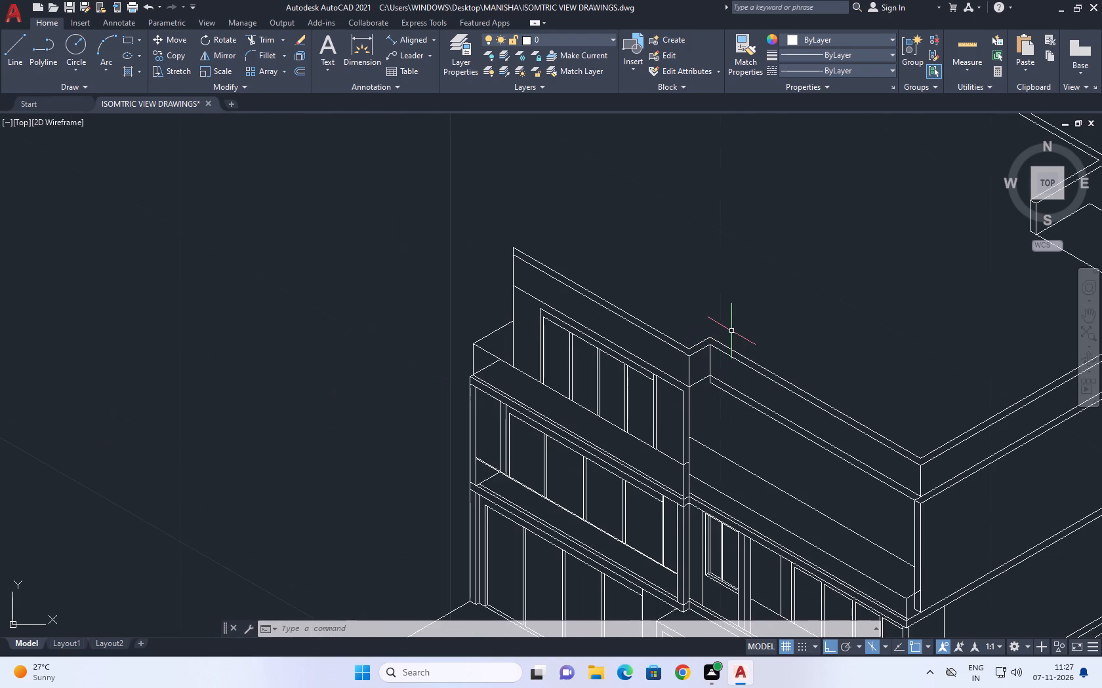
pyautogui.moveTo(732, 330); pyautogui.dragTo(631, 400, button='middle')
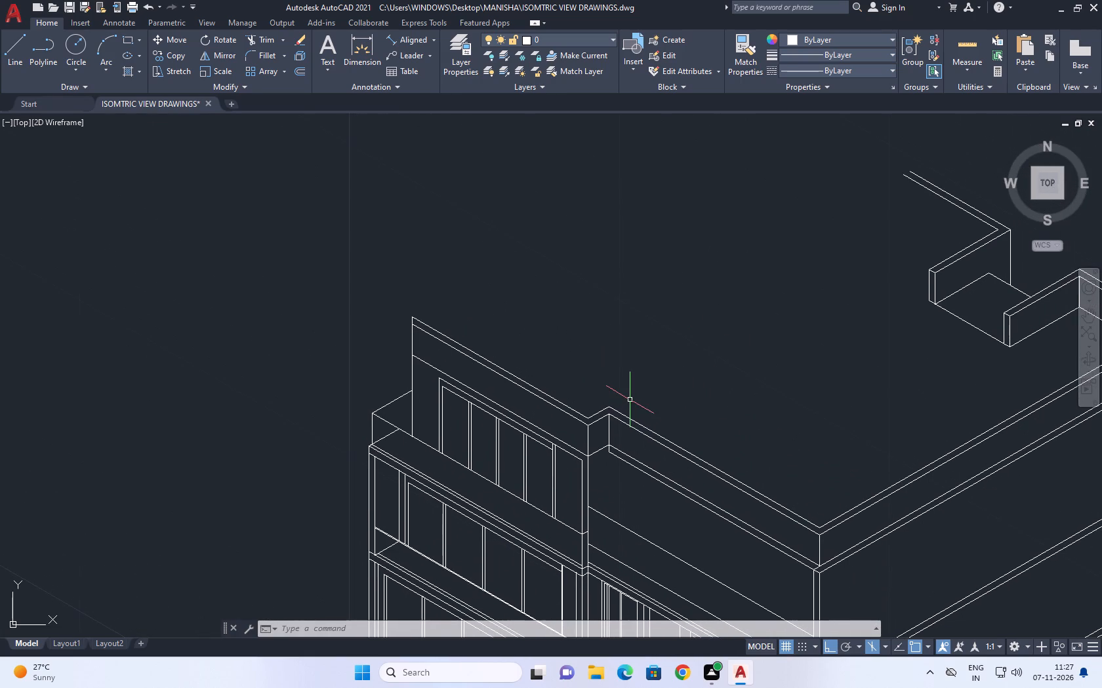
pyautogui.press('l')
pyautogui.press('space')
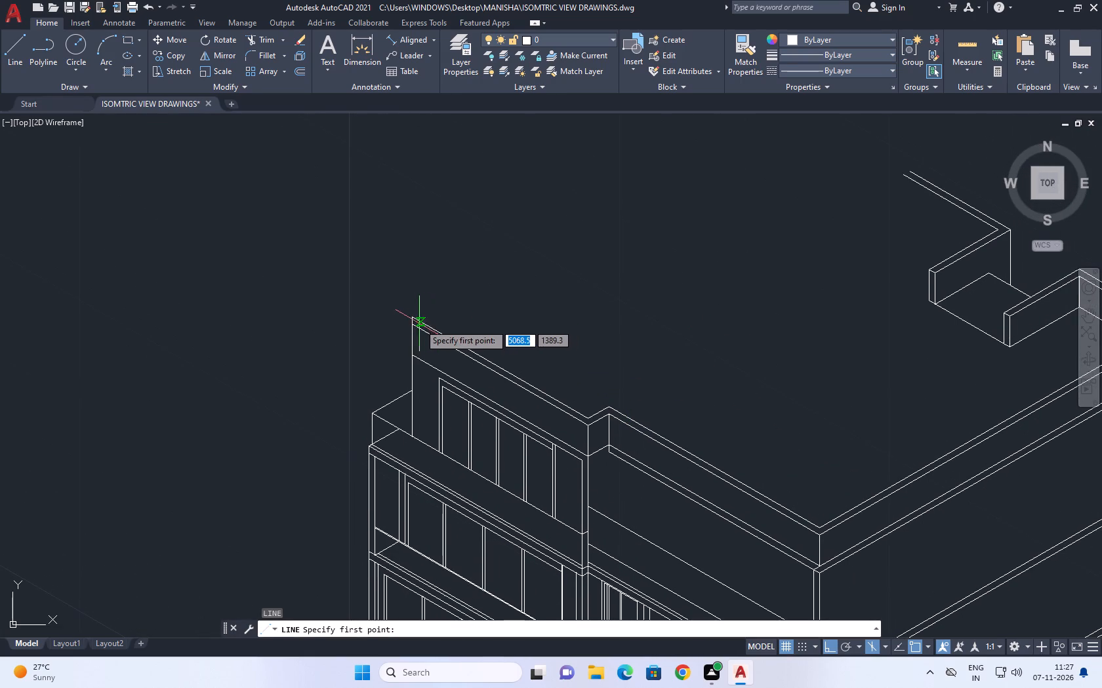
pyautogui.scroll(1, 418, 324)
pyautogui.click(405, 326)
pyautogui.moveTo(533, 248); pyautogui.dragTo(394, 370, button='middle')
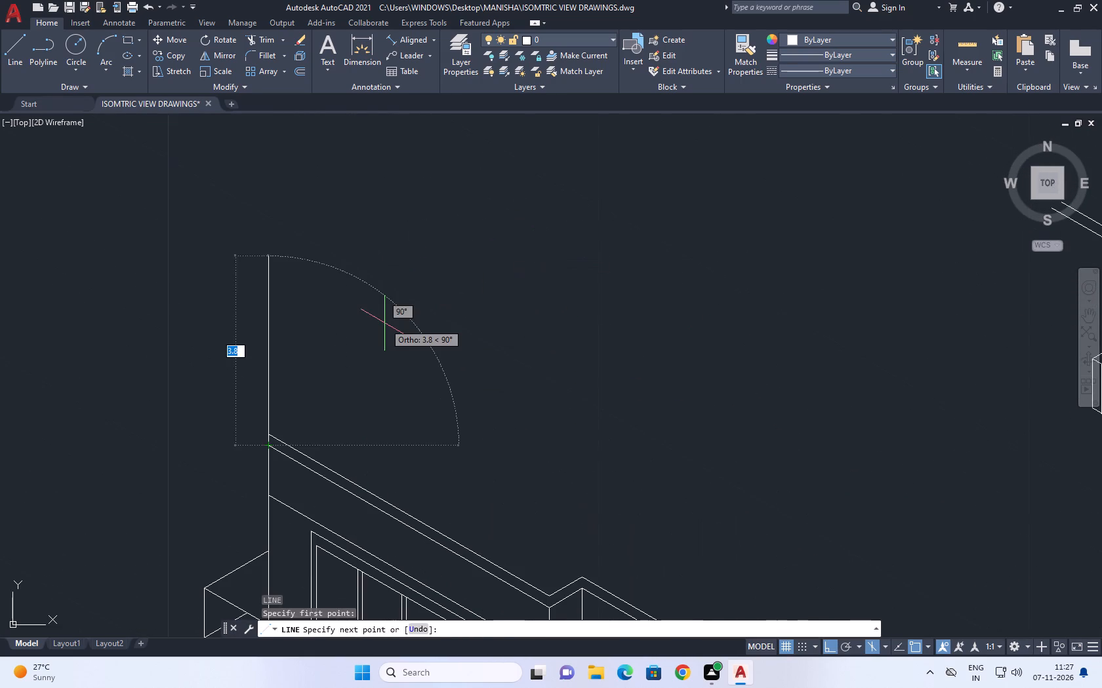
pyautogui.press('F5')
pyautogui.moveTo(556, 224); pyautogui.dragTo(361, 331, button='middle')
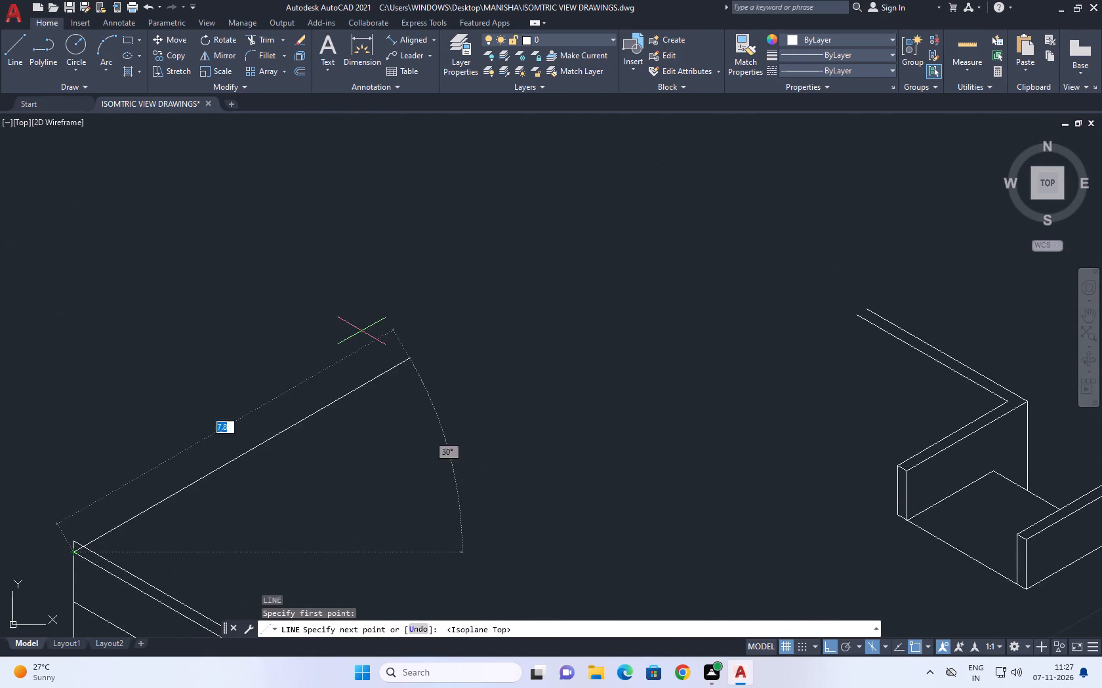
pyautogui.scroll(-2, 361, 331)
pyautogui.click(533, 258)
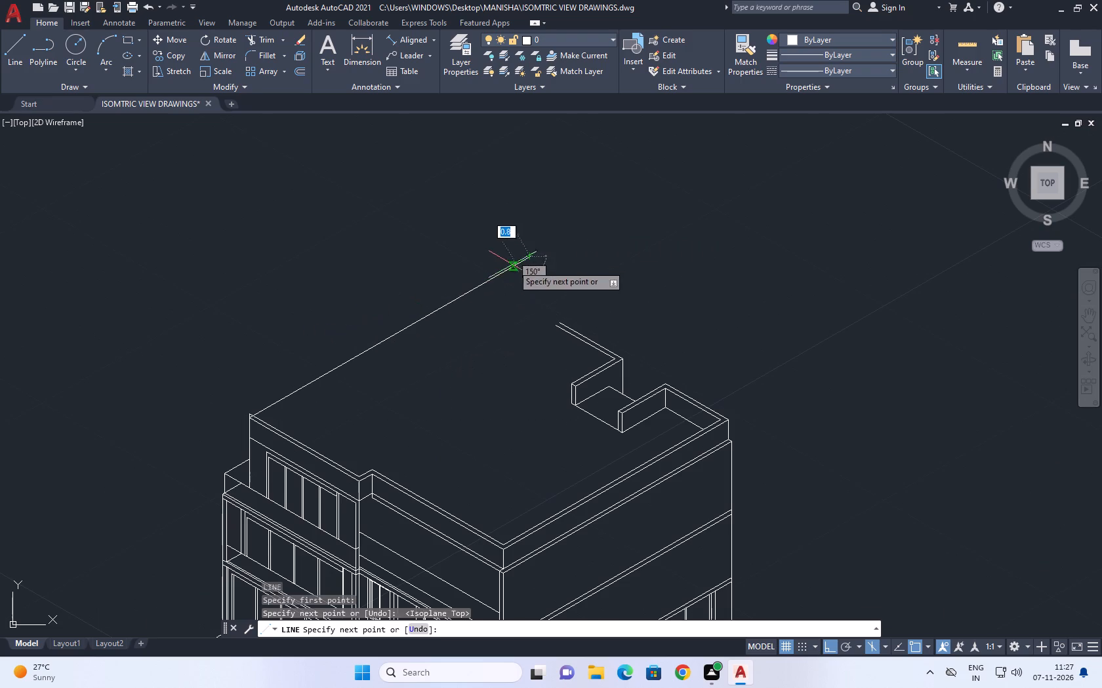
pyautogui.rightClick(583, 242)
pyautogui.click(656, 261)
# Trim the upper parapet line's end and the vertical stub that project past the new roof edge line at the left corner.
pyautogui.scroll(6, 246, 425)
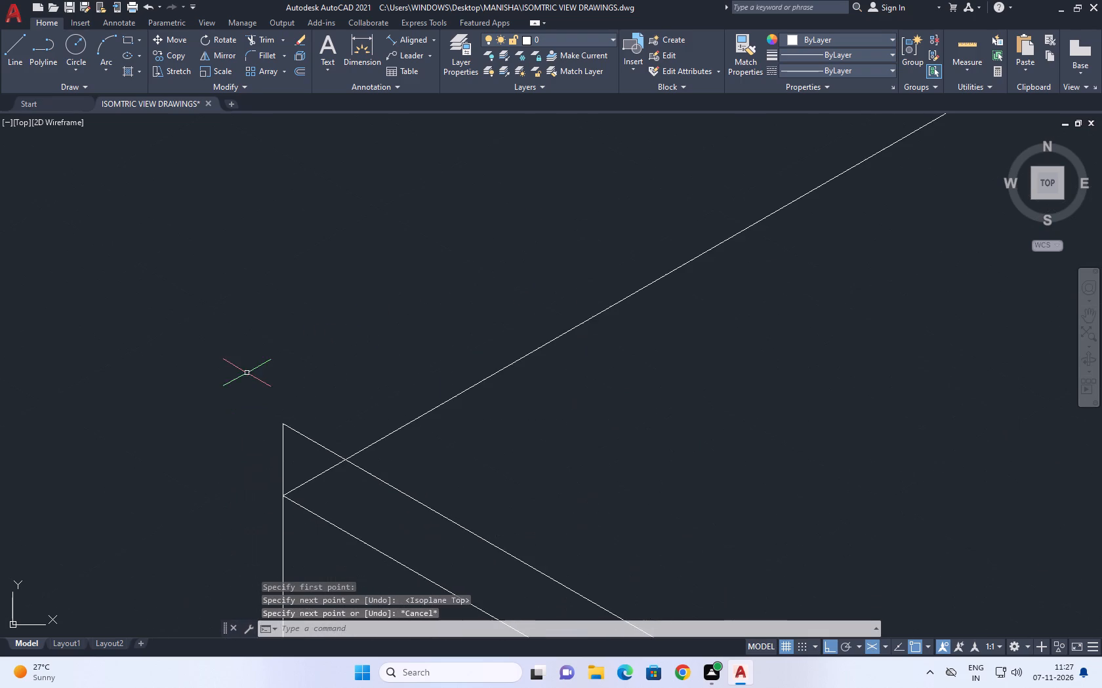
pyautogui.click(267, 40)
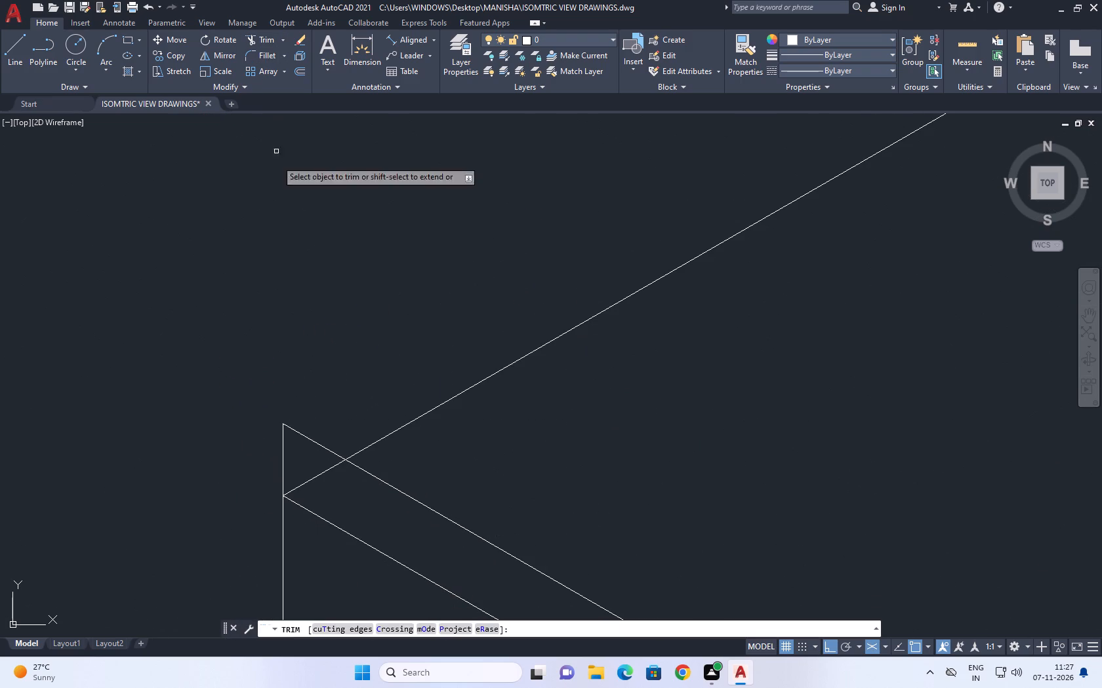
pyautogui.click(331, 427)
pyautogui.moveTo(267, 465); pyautogui.dragTo(250, 472)
pyautogui.rightClick(323, 397)
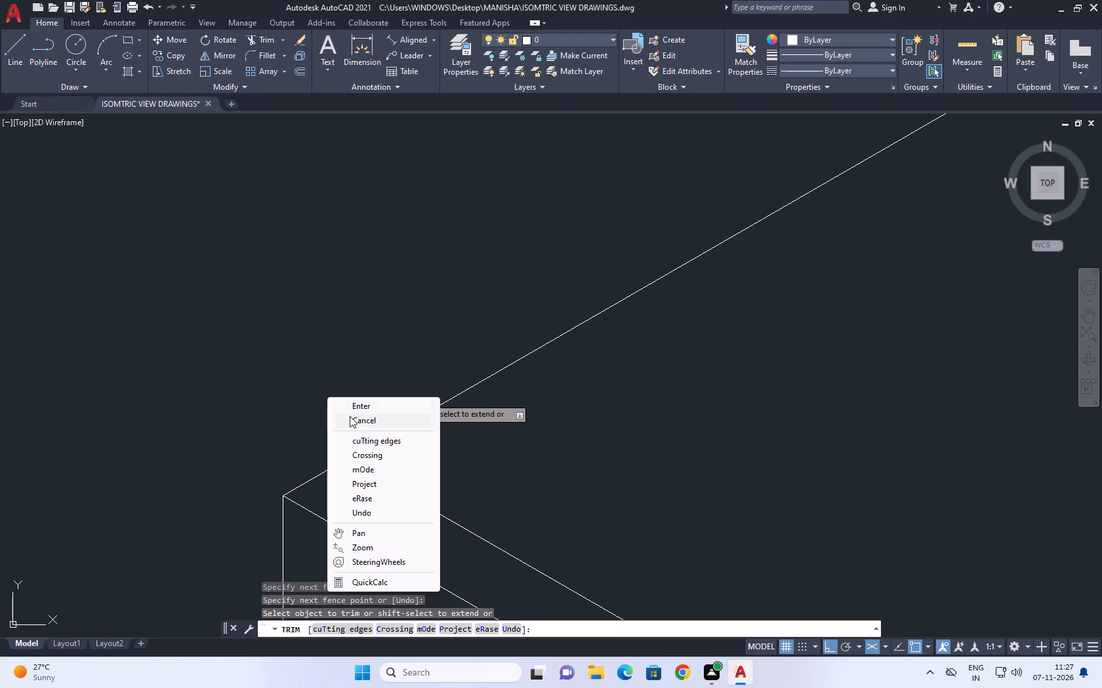
pyautogui.click(350, 416)
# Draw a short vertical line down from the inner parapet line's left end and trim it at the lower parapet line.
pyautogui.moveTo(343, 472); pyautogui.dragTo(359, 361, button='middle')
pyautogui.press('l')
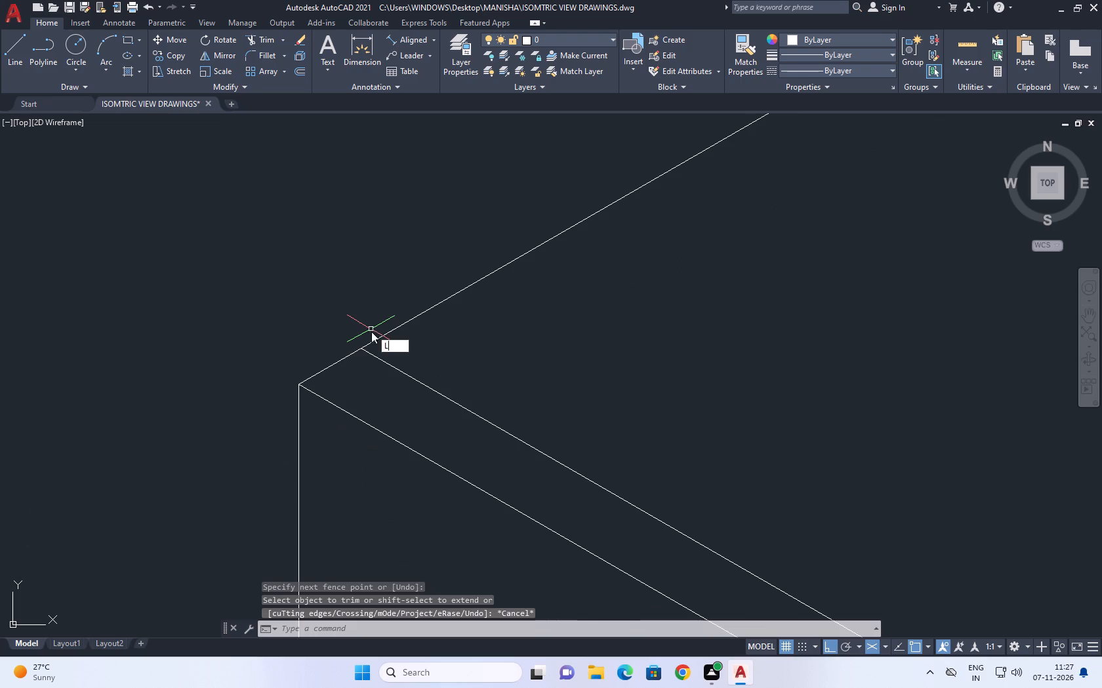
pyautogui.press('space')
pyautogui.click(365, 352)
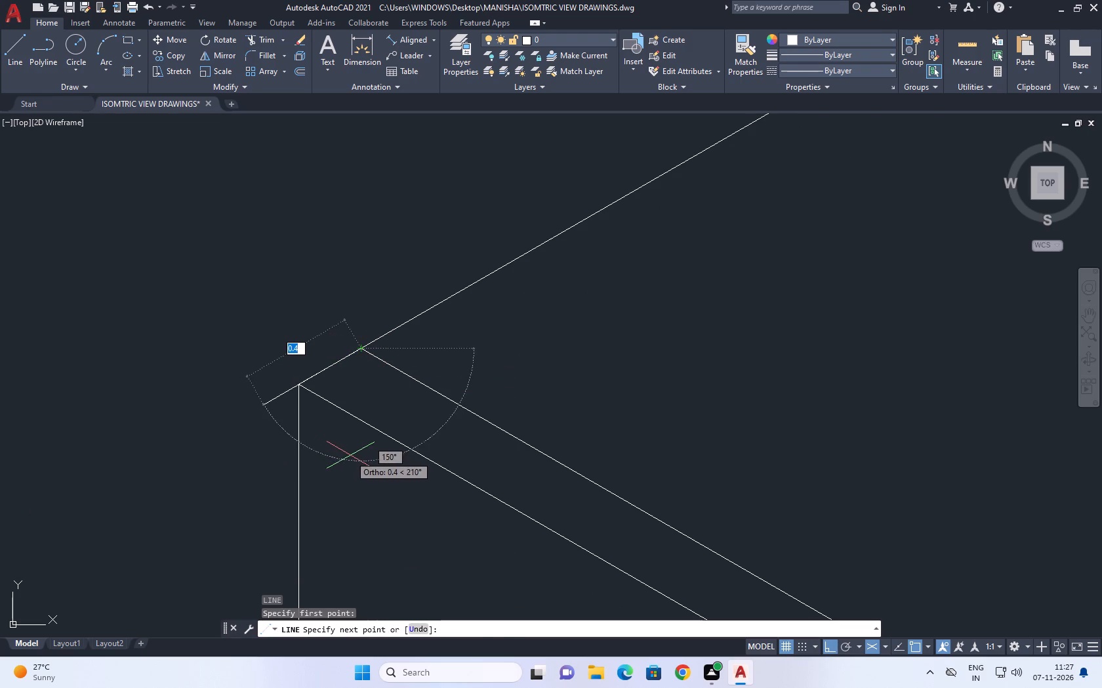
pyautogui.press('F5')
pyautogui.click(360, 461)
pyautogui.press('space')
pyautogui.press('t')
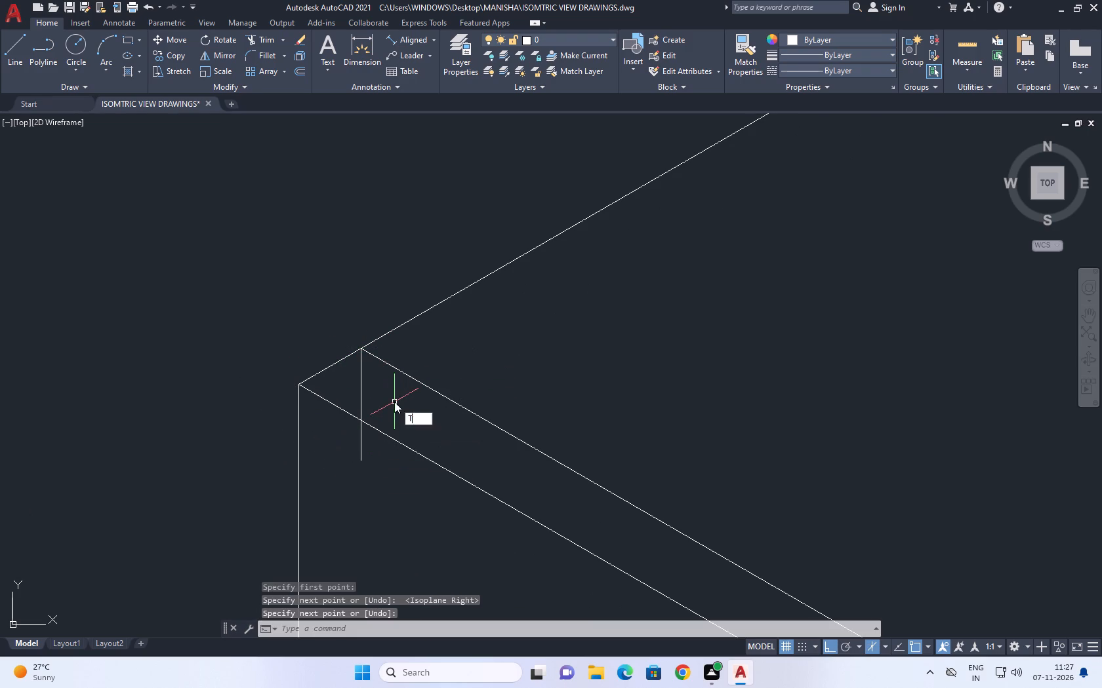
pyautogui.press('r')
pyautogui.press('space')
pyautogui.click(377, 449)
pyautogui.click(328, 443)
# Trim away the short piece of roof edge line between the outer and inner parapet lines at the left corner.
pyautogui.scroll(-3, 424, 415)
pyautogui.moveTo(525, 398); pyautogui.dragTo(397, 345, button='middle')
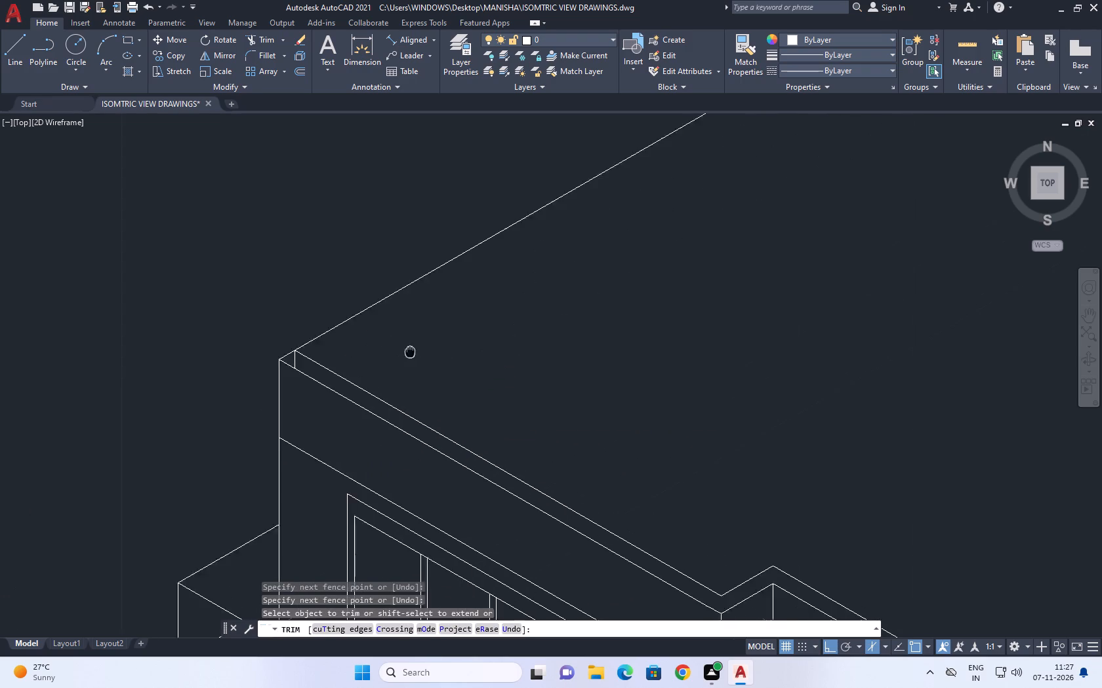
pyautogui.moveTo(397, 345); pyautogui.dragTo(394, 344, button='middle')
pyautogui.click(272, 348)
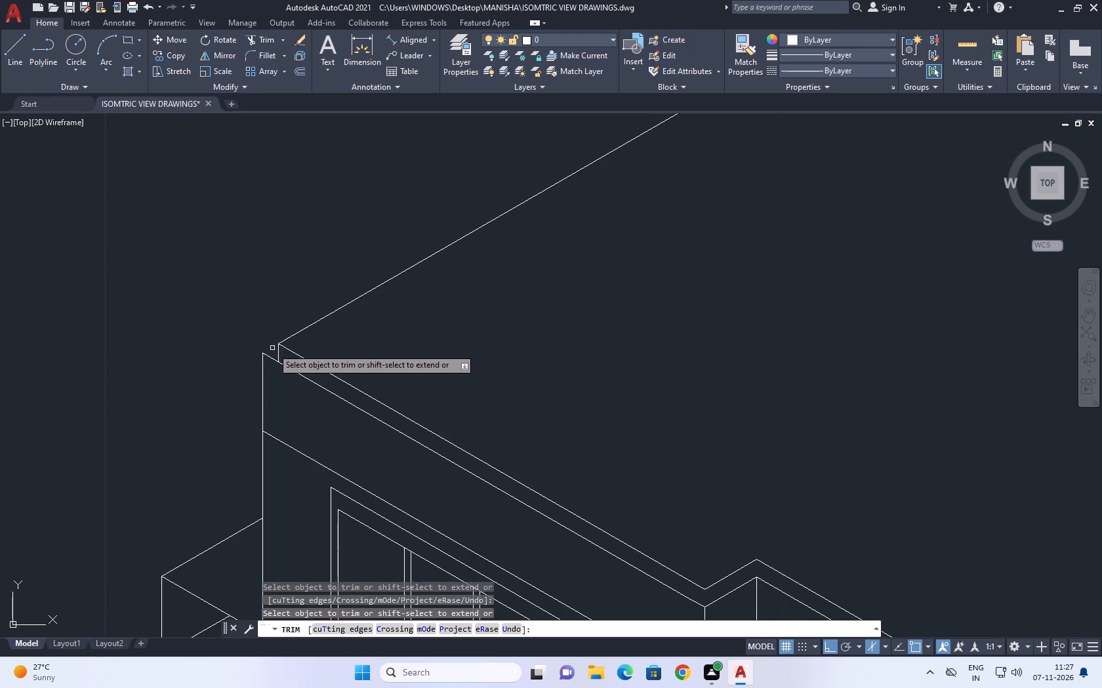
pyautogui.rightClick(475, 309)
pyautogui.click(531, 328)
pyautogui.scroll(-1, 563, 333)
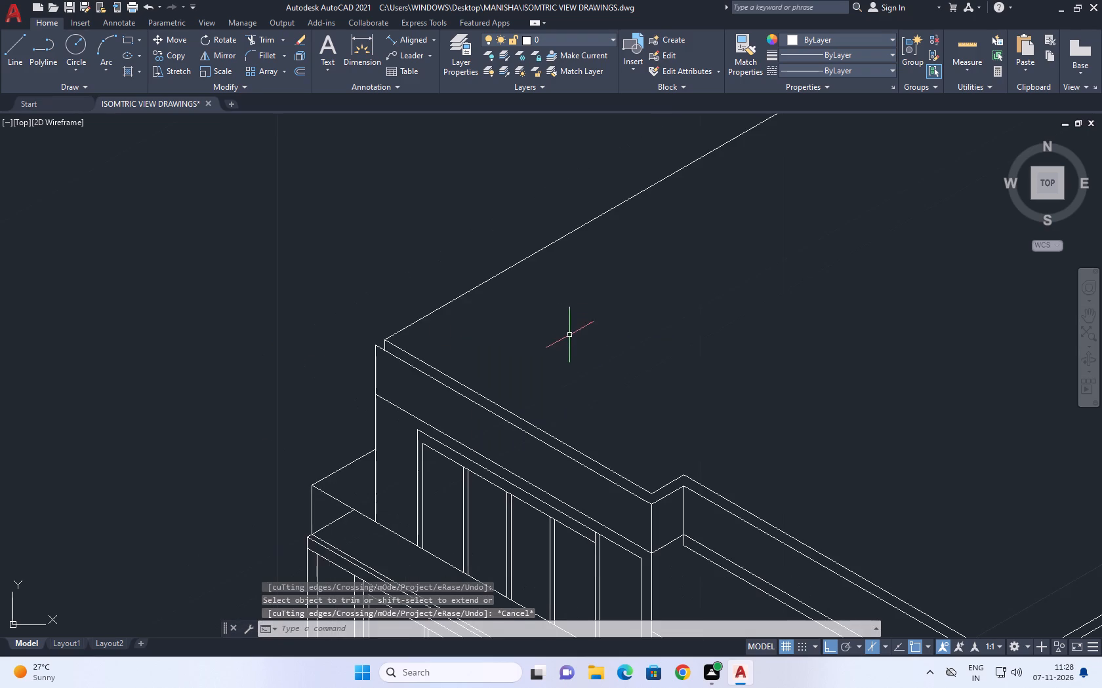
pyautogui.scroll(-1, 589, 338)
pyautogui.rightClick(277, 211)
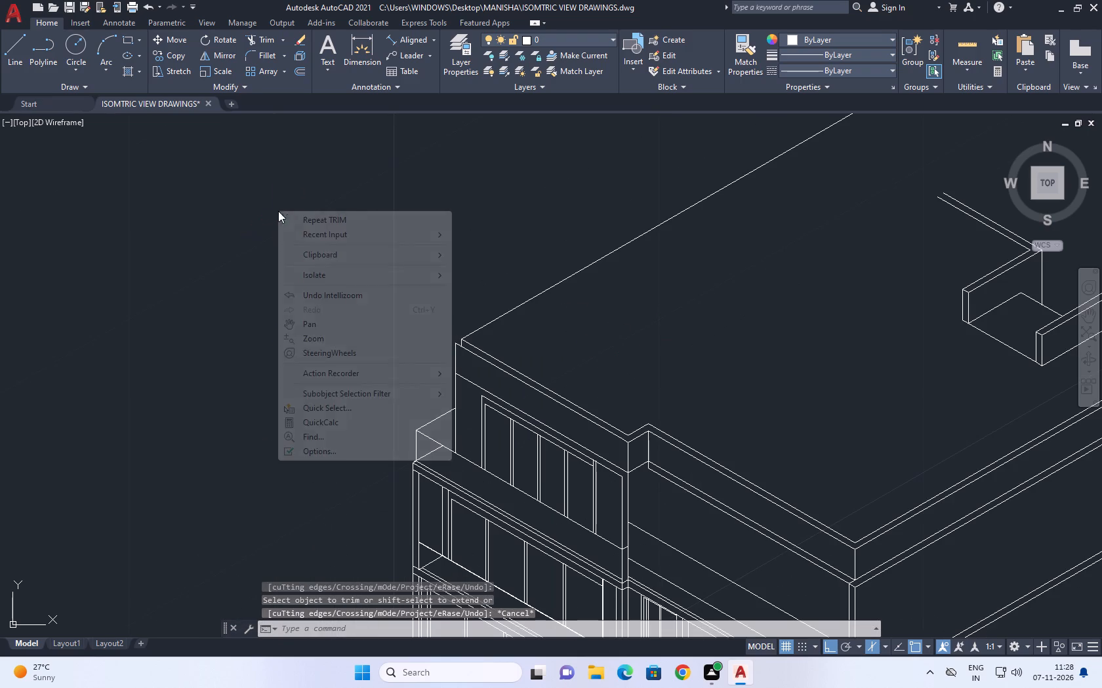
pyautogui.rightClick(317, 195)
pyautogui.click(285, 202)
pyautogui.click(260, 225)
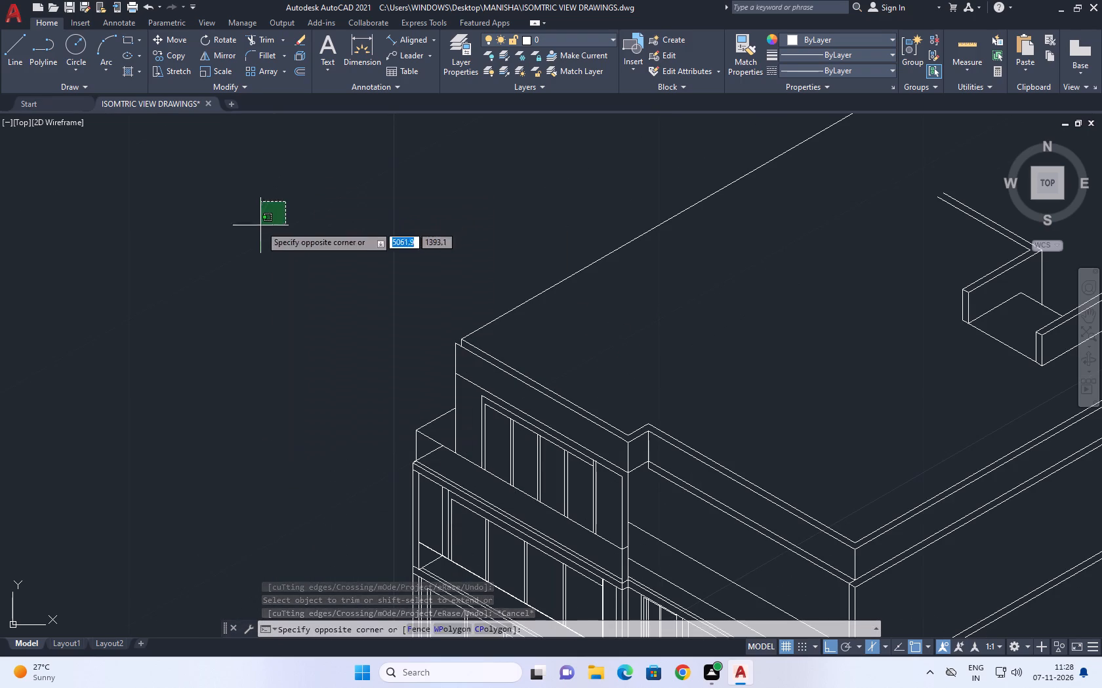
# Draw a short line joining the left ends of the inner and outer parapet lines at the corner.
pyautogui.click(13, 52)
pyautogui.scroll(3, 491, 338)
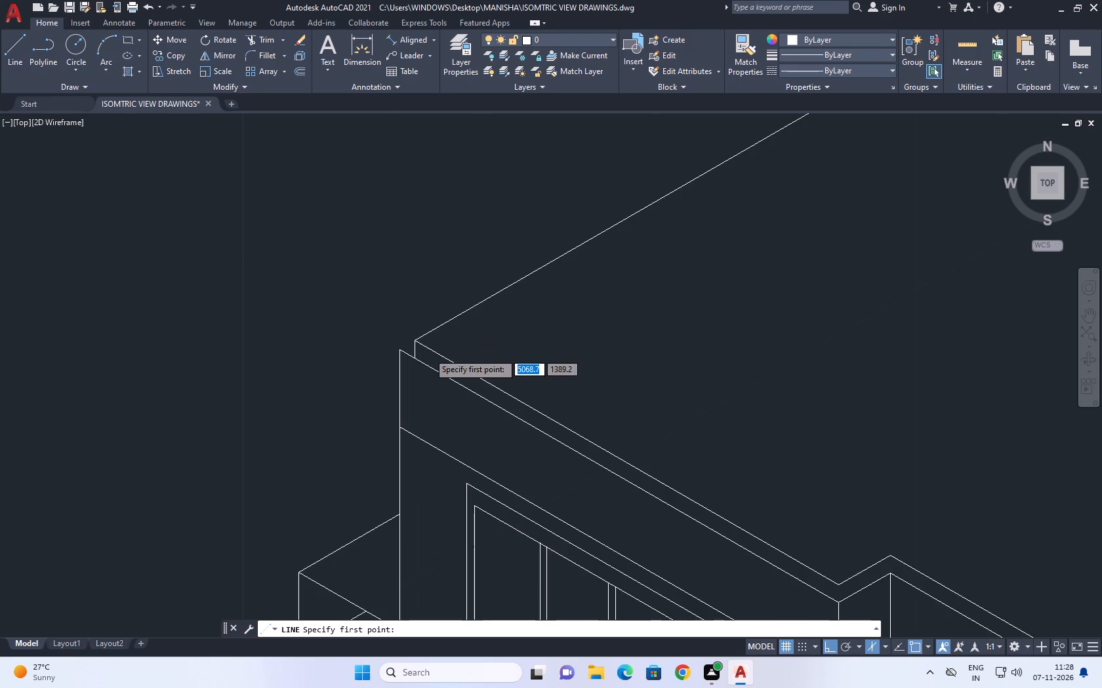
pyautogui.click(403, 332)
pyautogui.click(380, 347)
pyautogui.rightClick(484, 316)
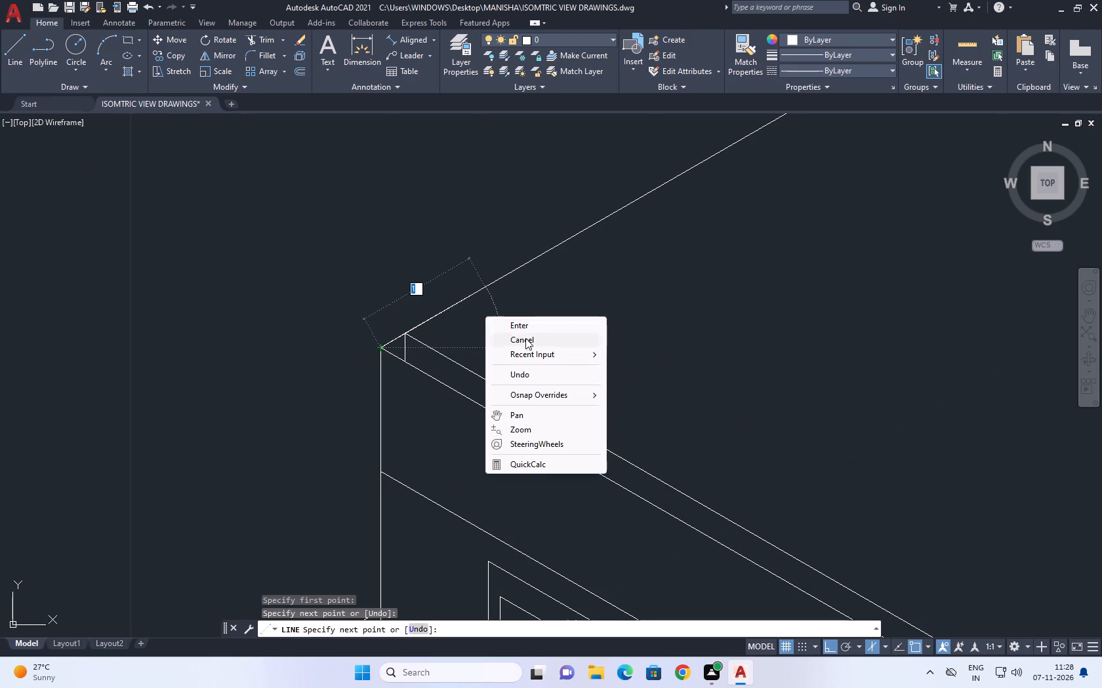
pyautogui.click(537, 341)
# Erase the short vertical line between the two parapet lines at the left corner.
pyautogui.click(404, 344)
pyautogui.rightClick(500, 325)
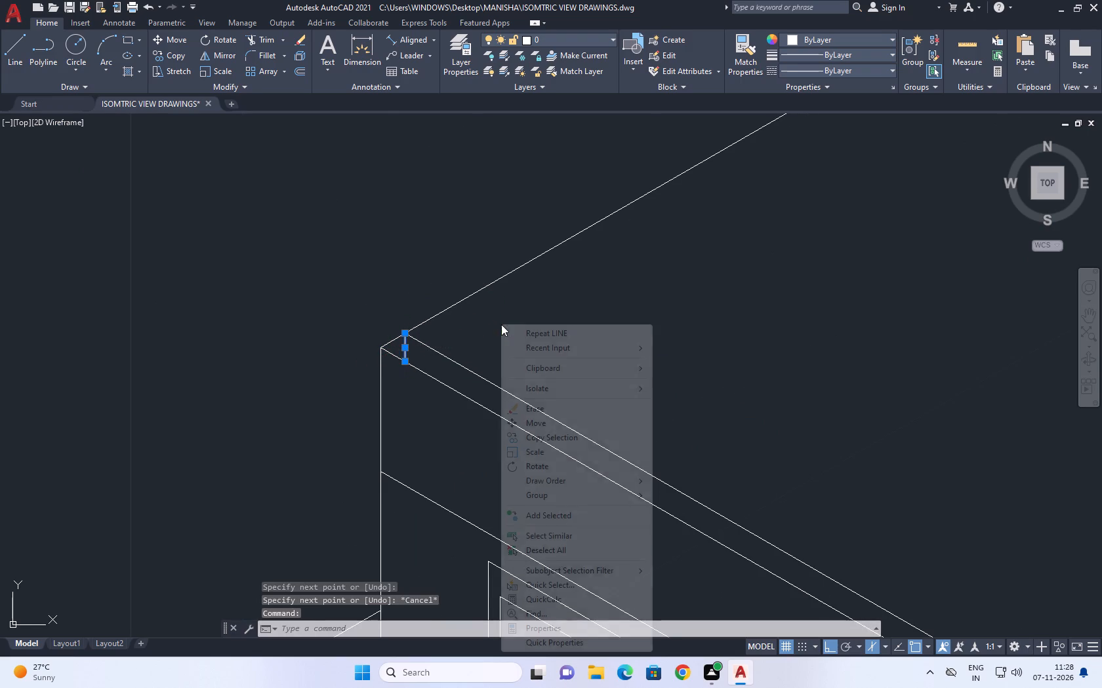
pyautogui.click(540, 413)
# Copy the long roof edge line 0.226 inward along the front parapet's sloping direction.
pyautogui.scroll(-2, 562, 394)
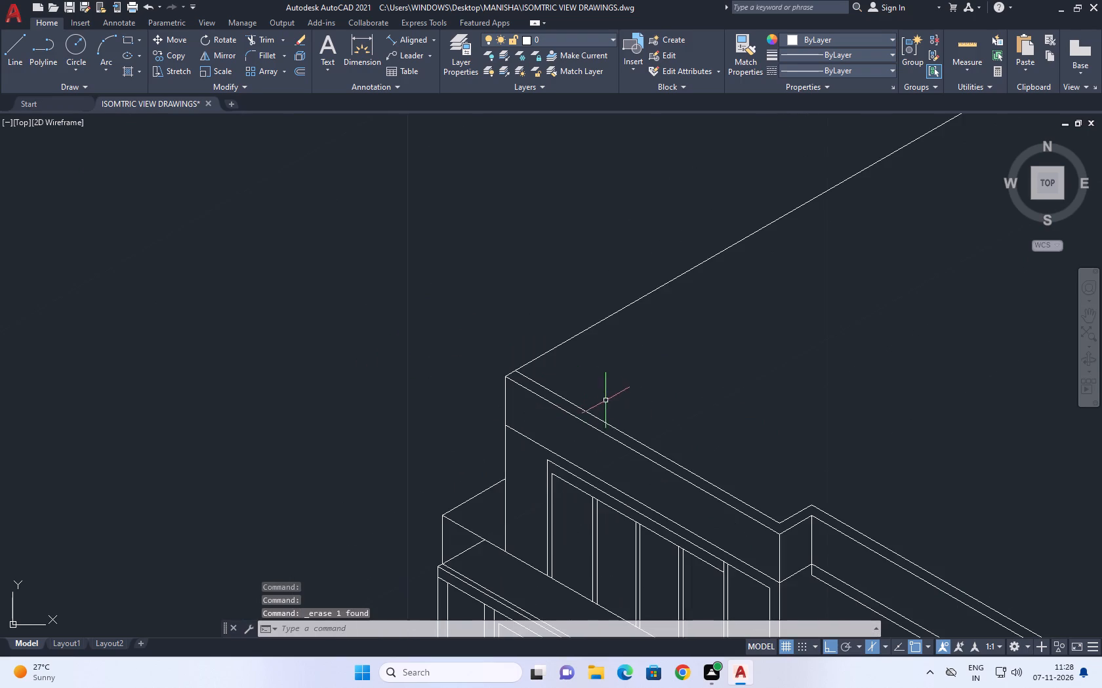
pyautogui.moveTo(720, 371); pyautogui.dragTo(674, 407, button='middle')
pyautogui.moveTo(582, 356); pyautogui.dragTo(577, 356)
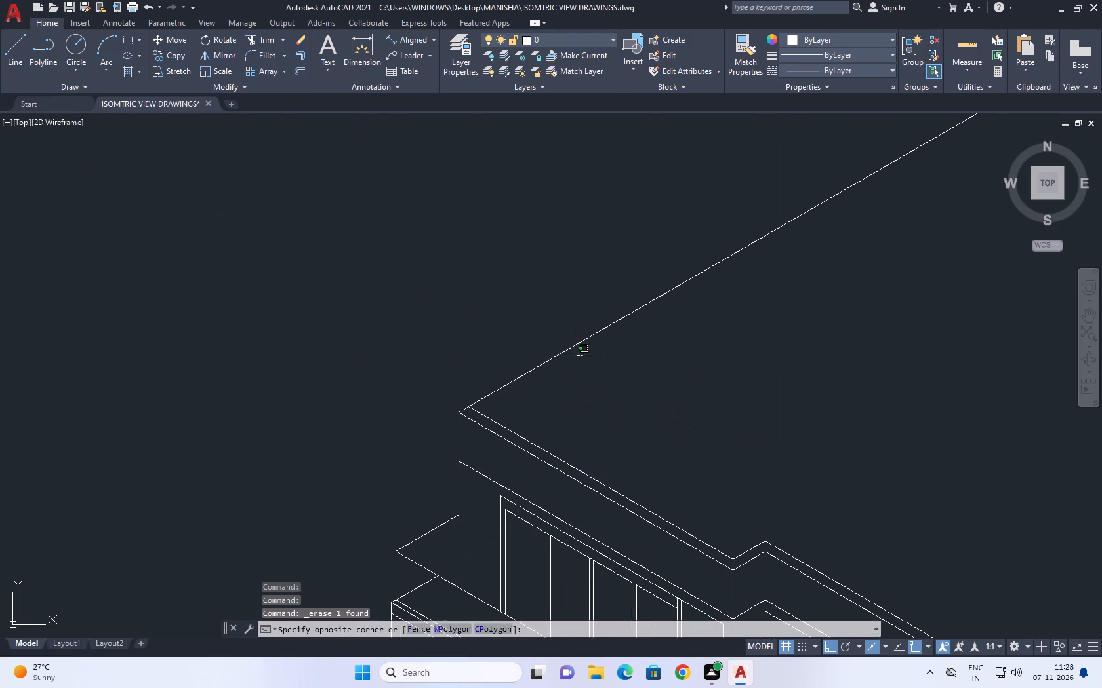
pyautogui.click(539, 336)
pyautogui.moveTo(578, 318); pyautogui.dragTo(529, 328, button='middle')
pyautogui.click(169, 56)
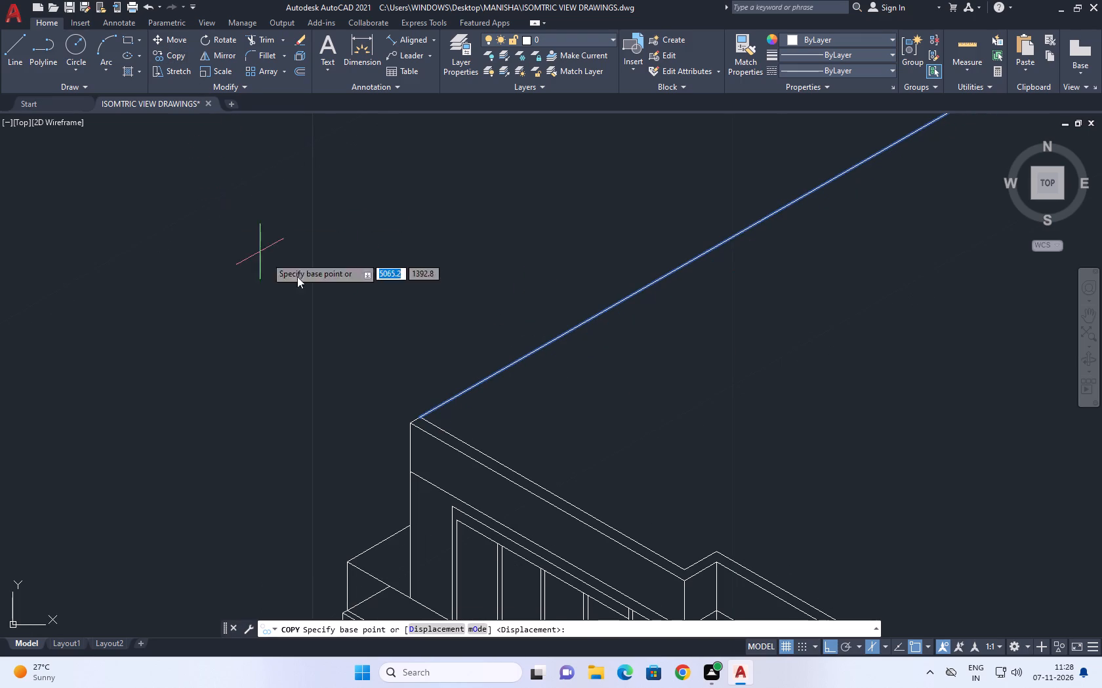
pyautogui.click(506, 356)
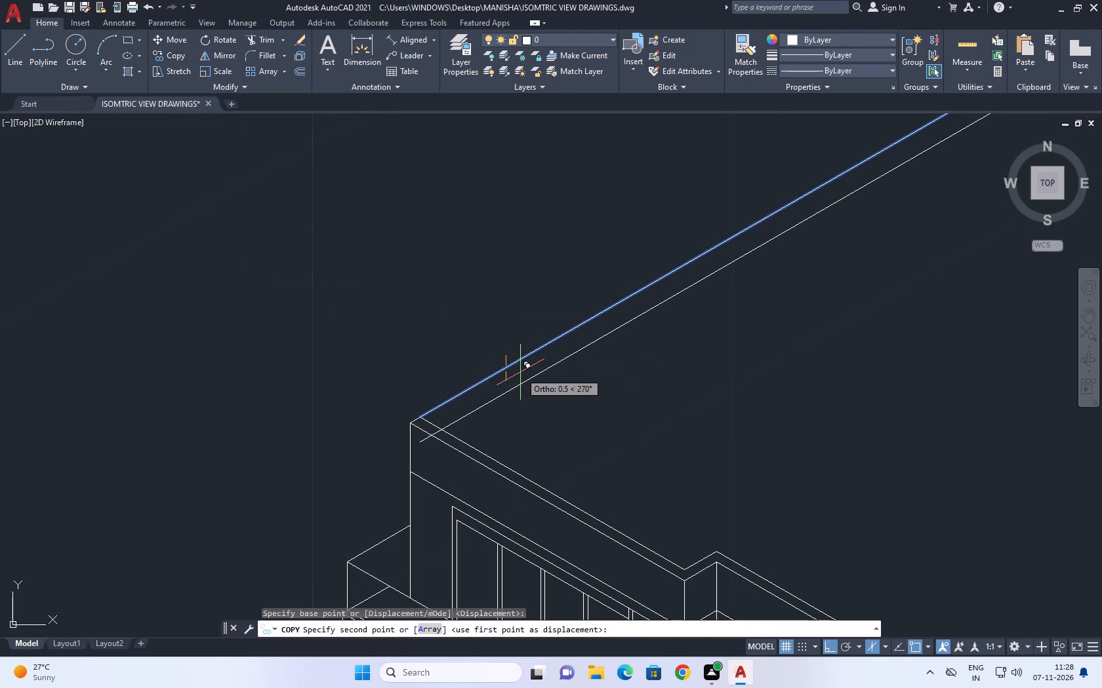
pyautogui.press('F5')
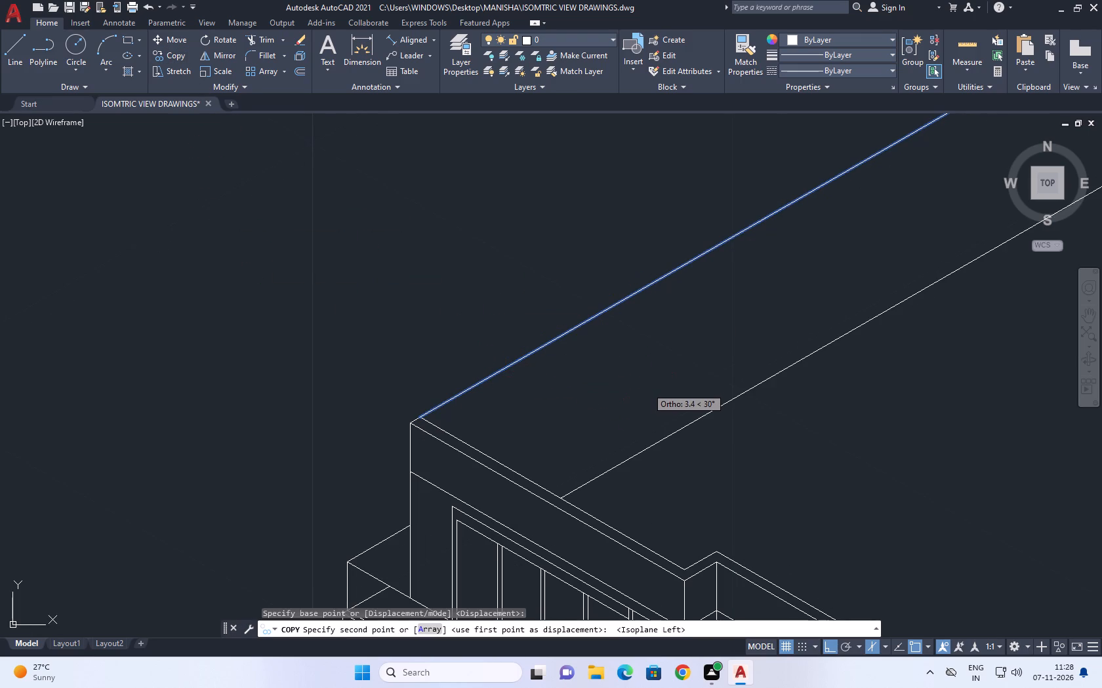
pyautogui.write('0.226')
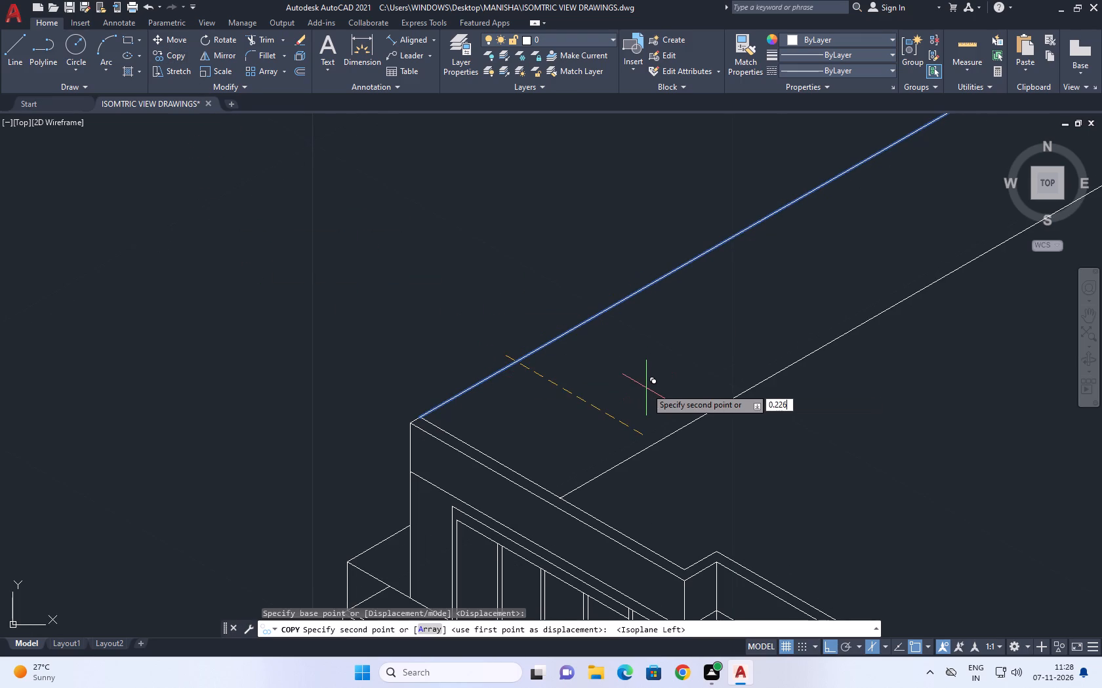
pyautogui.press('Return')
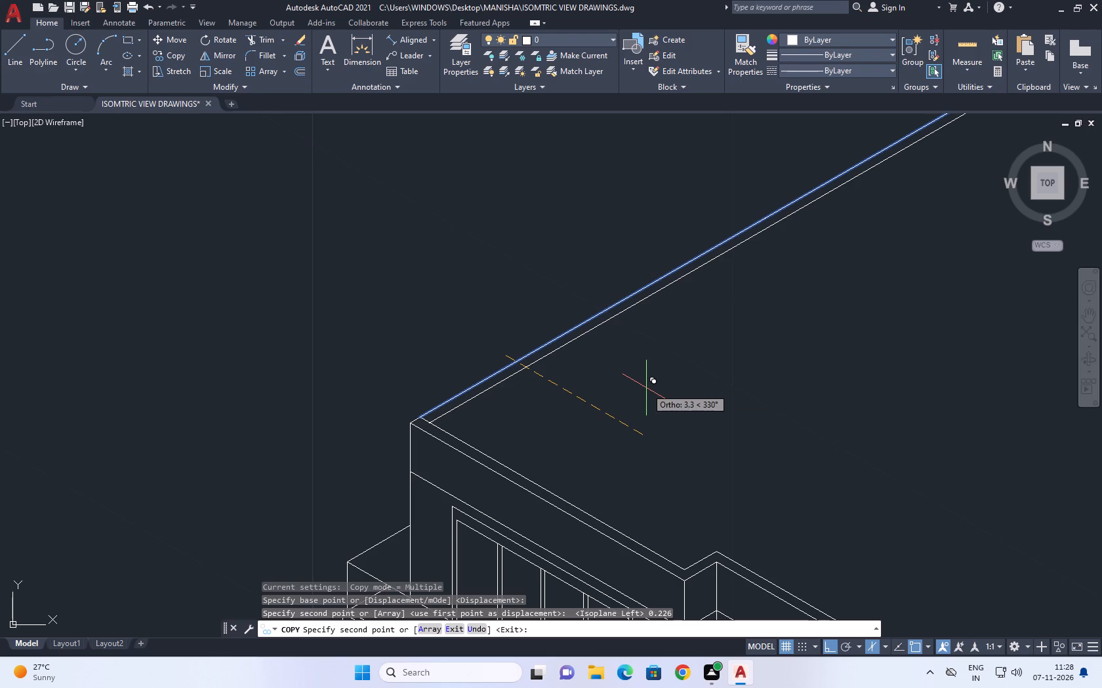
pyautogui.rightClick(603, 415)
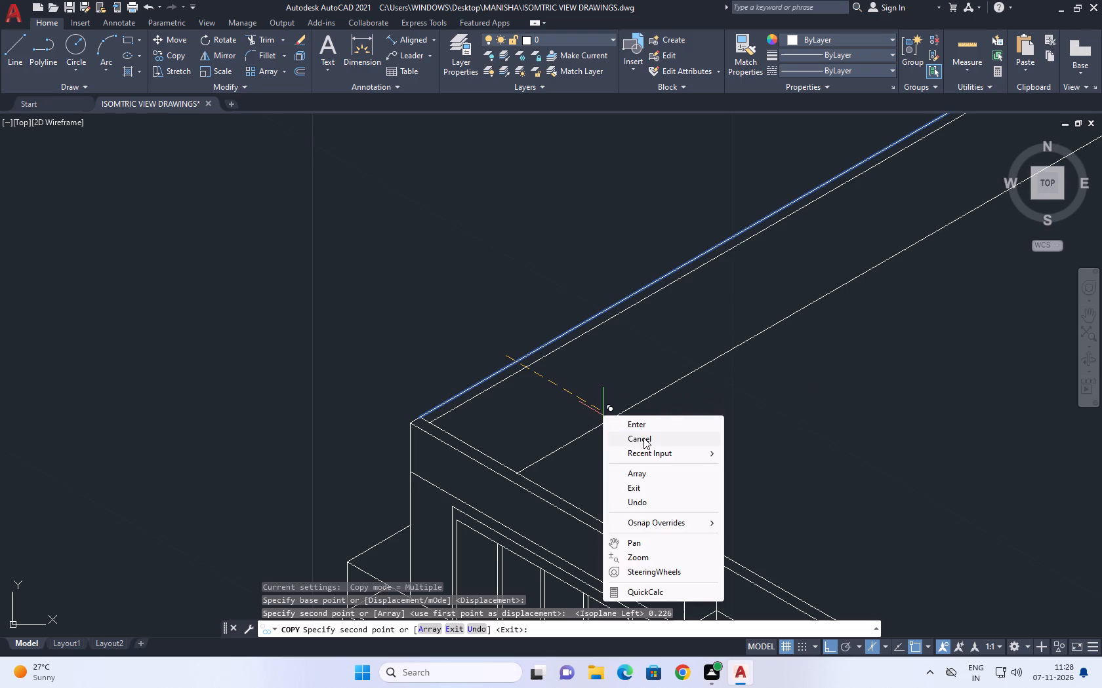
pyautogui.click(643, 438)
# Trim the inner parapet line's end between the two roof edge lines to form a clean inner corner.
pyautogui.click(269, 42)
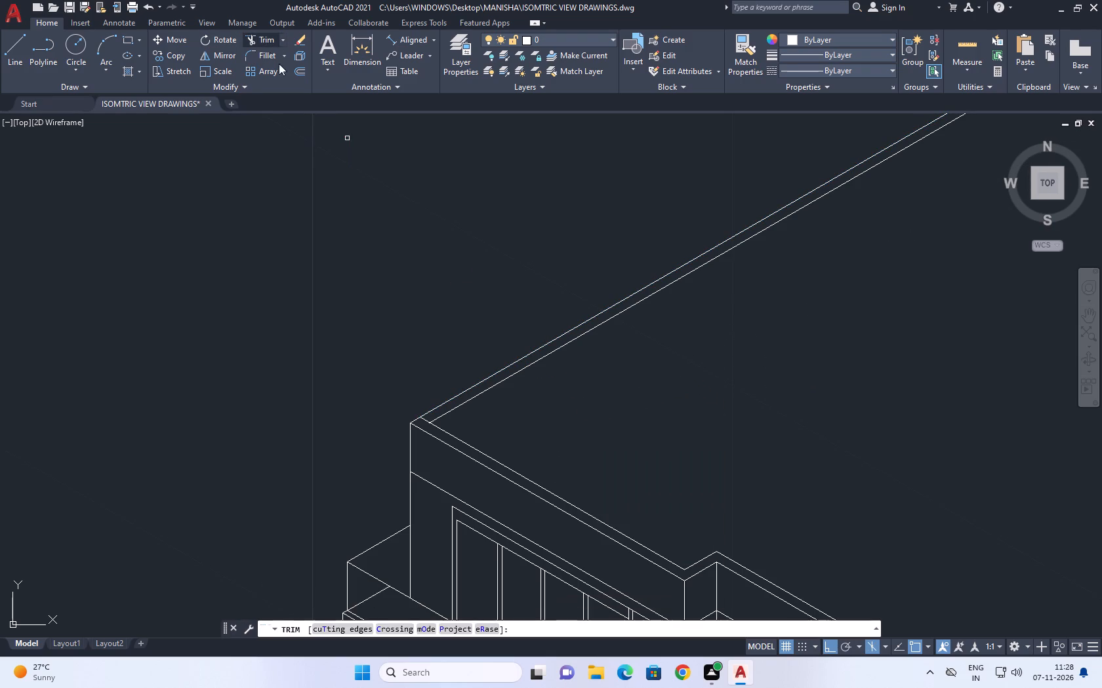
pyautogui.scroll(5, 388, 400)
pyautogui.click(480, 423)
pyautogui.click(505, 392)
pyautogui.rightClick(513, 383)
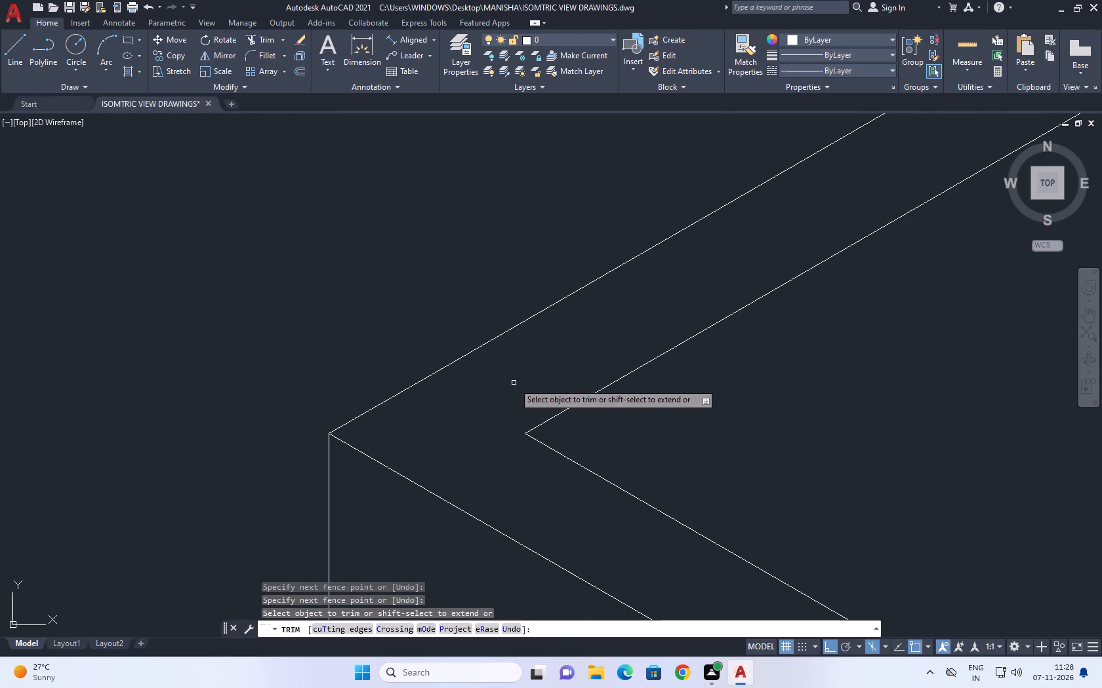
pyautogui.click(554, 398)
pyautogui.scroll(-8, 541, 379)
pyautogui.moveTo(826, 249); pyautogui.dragTo(734, 277, button='middle')
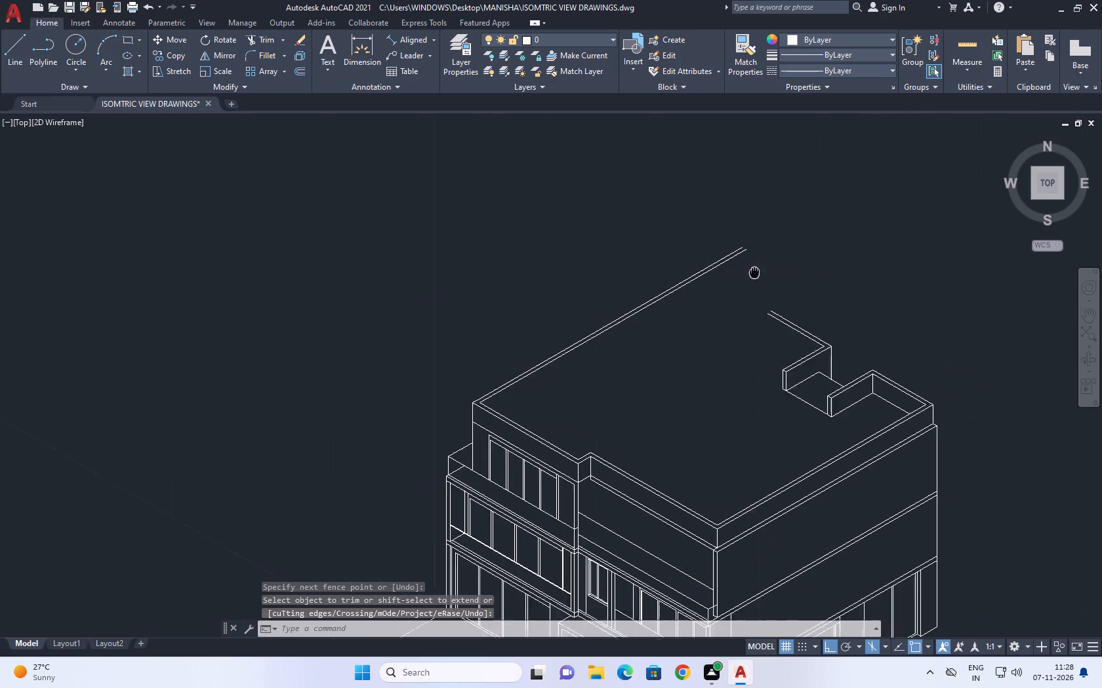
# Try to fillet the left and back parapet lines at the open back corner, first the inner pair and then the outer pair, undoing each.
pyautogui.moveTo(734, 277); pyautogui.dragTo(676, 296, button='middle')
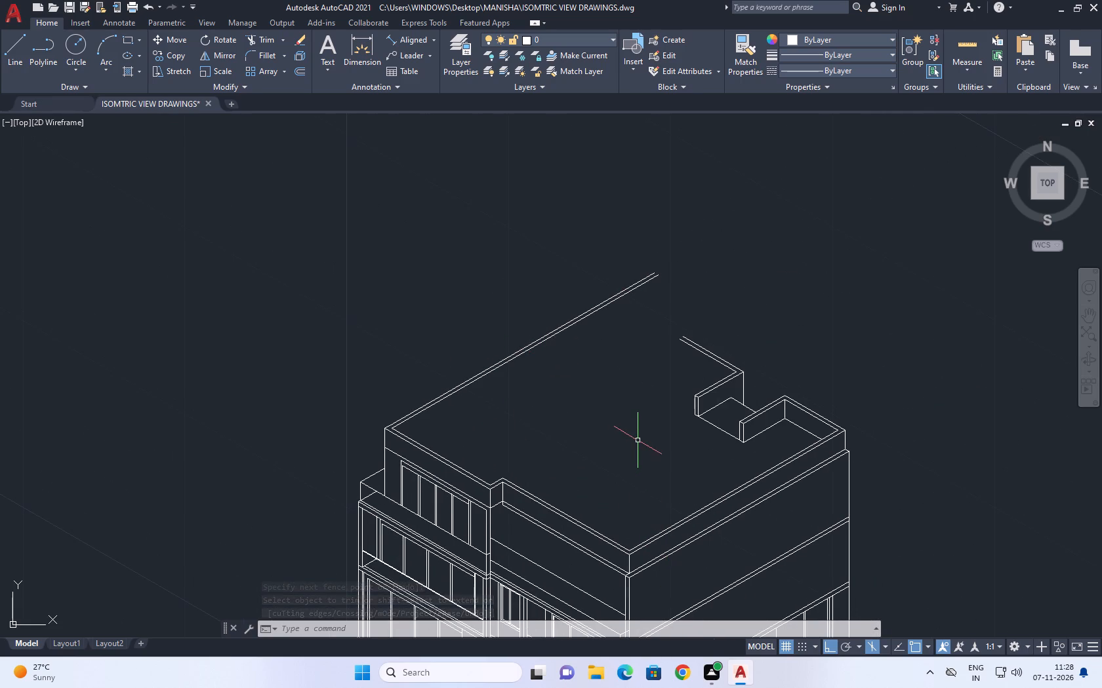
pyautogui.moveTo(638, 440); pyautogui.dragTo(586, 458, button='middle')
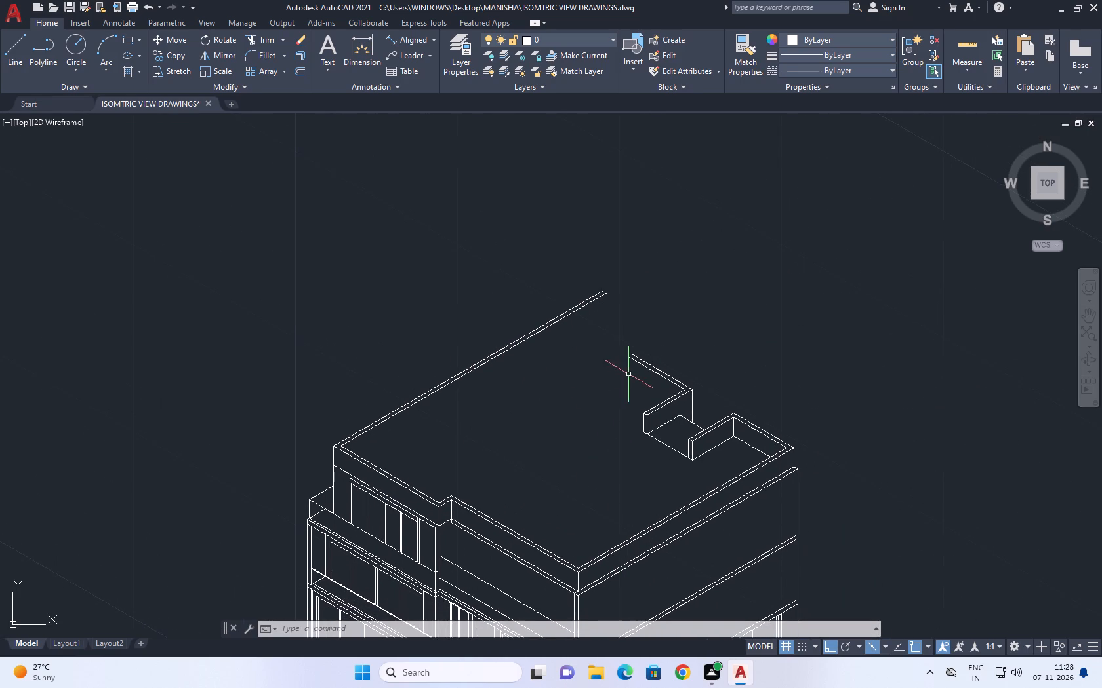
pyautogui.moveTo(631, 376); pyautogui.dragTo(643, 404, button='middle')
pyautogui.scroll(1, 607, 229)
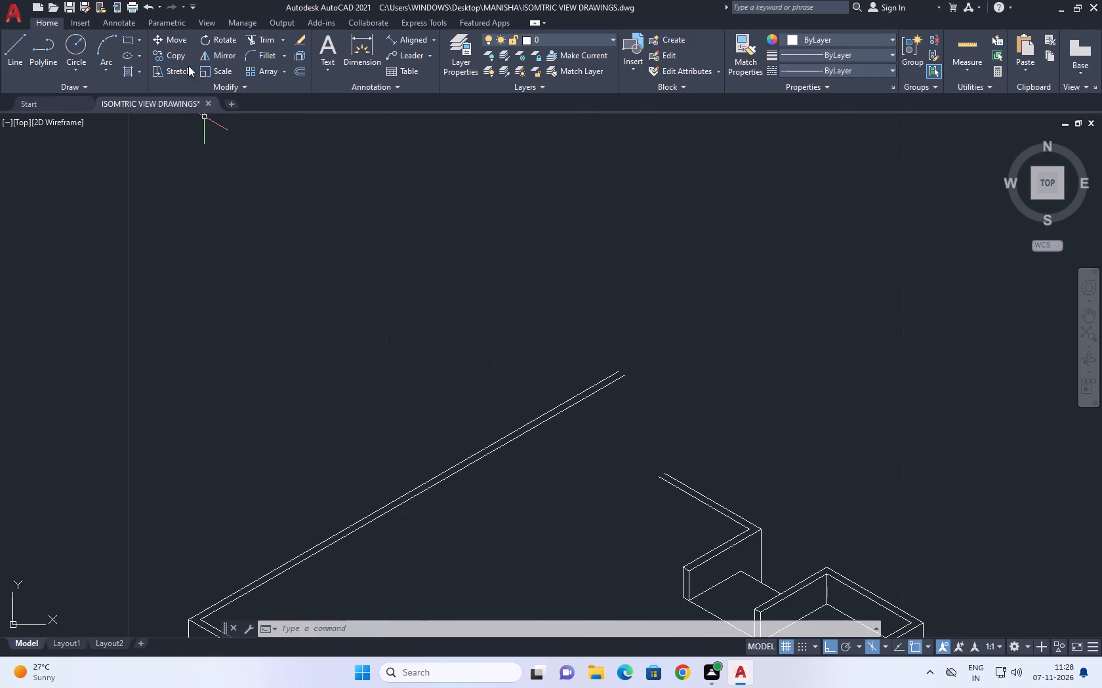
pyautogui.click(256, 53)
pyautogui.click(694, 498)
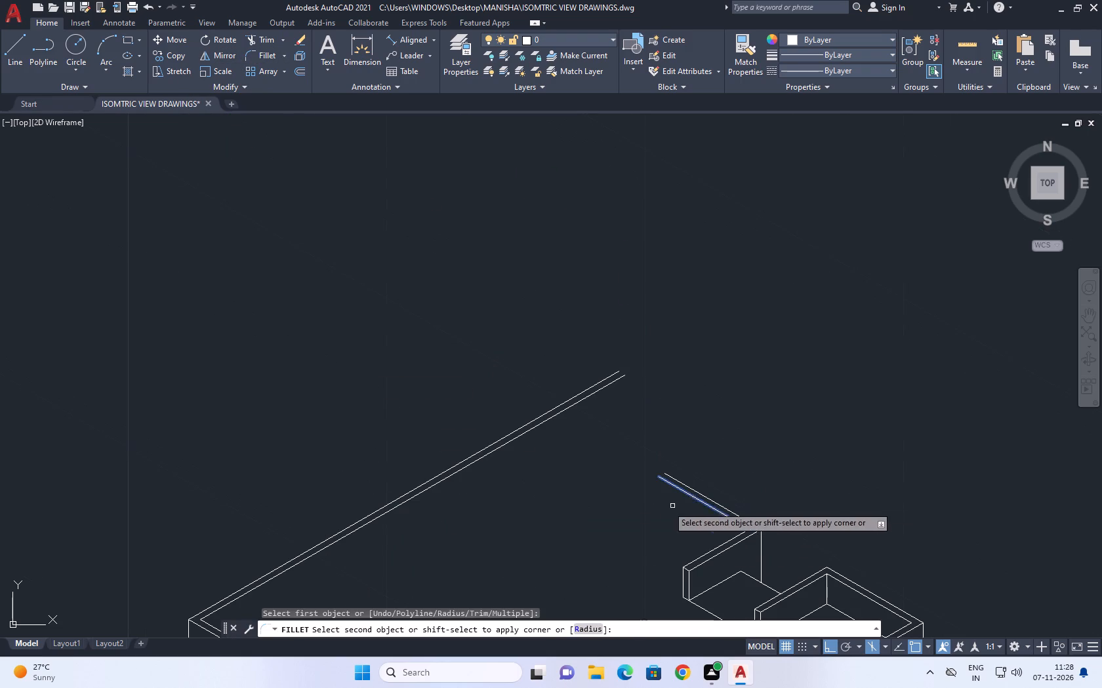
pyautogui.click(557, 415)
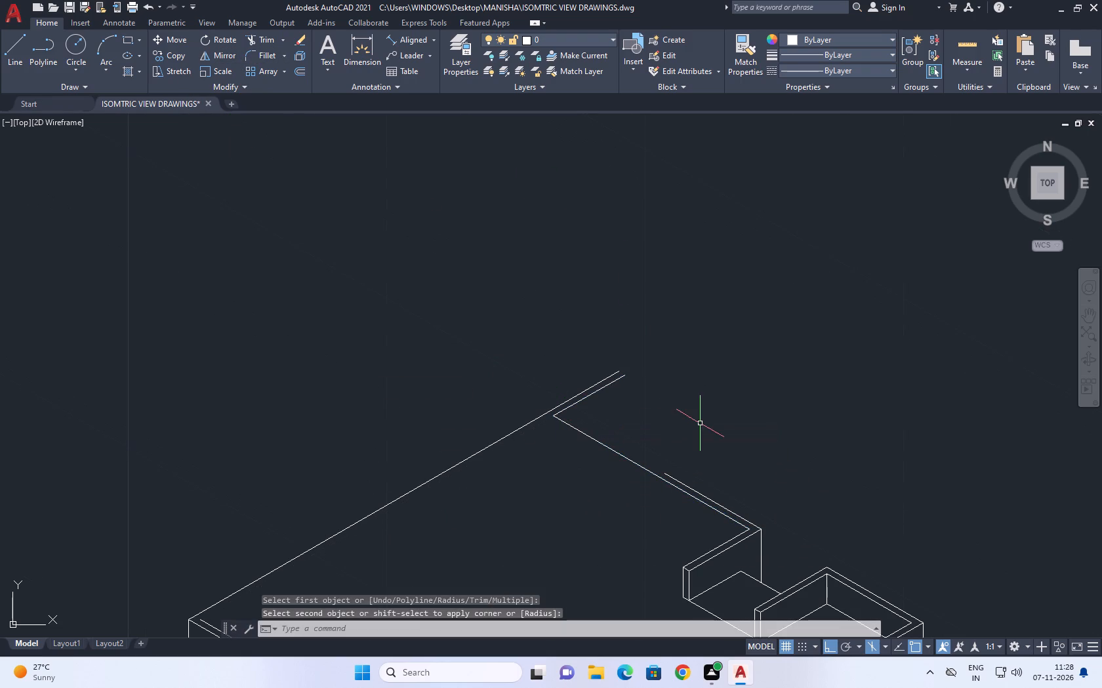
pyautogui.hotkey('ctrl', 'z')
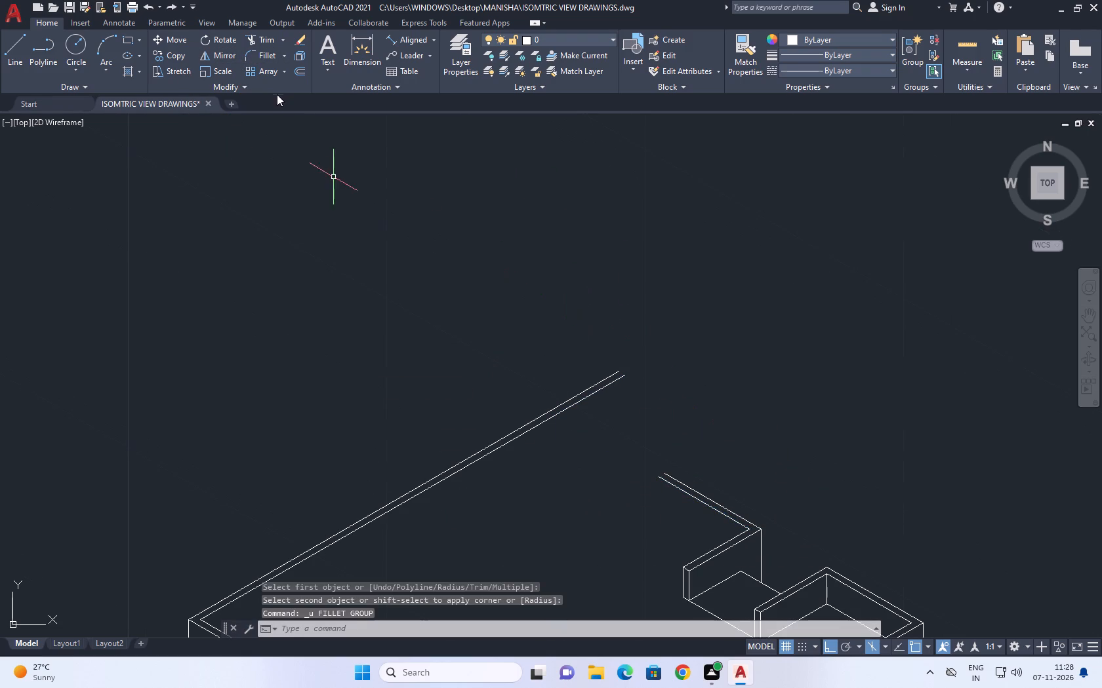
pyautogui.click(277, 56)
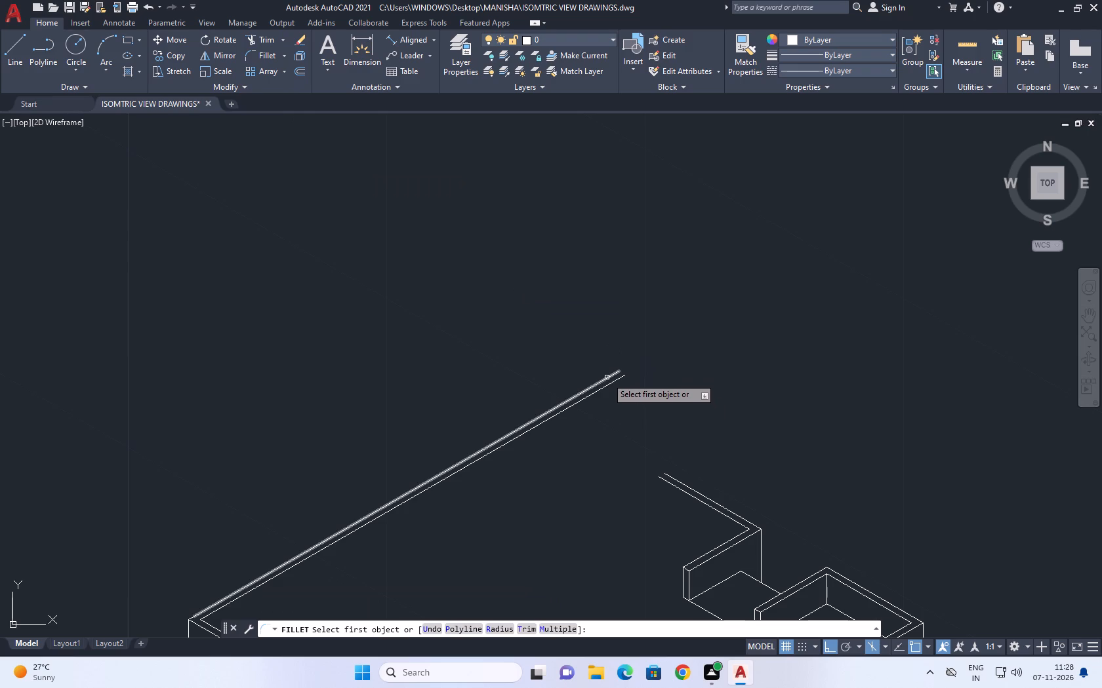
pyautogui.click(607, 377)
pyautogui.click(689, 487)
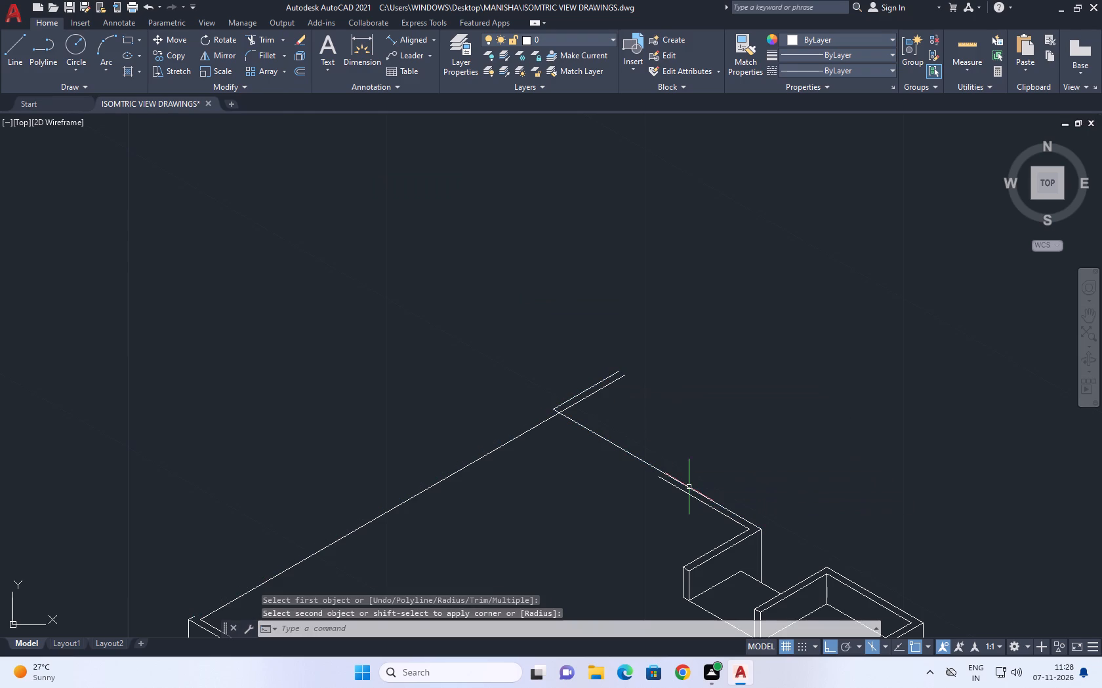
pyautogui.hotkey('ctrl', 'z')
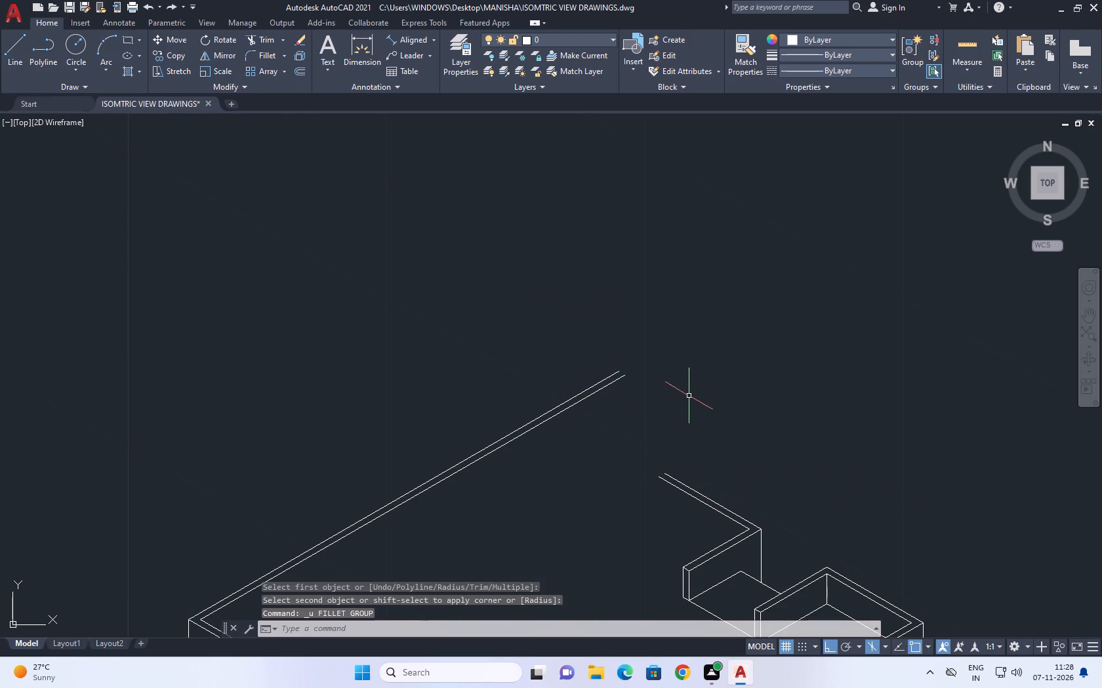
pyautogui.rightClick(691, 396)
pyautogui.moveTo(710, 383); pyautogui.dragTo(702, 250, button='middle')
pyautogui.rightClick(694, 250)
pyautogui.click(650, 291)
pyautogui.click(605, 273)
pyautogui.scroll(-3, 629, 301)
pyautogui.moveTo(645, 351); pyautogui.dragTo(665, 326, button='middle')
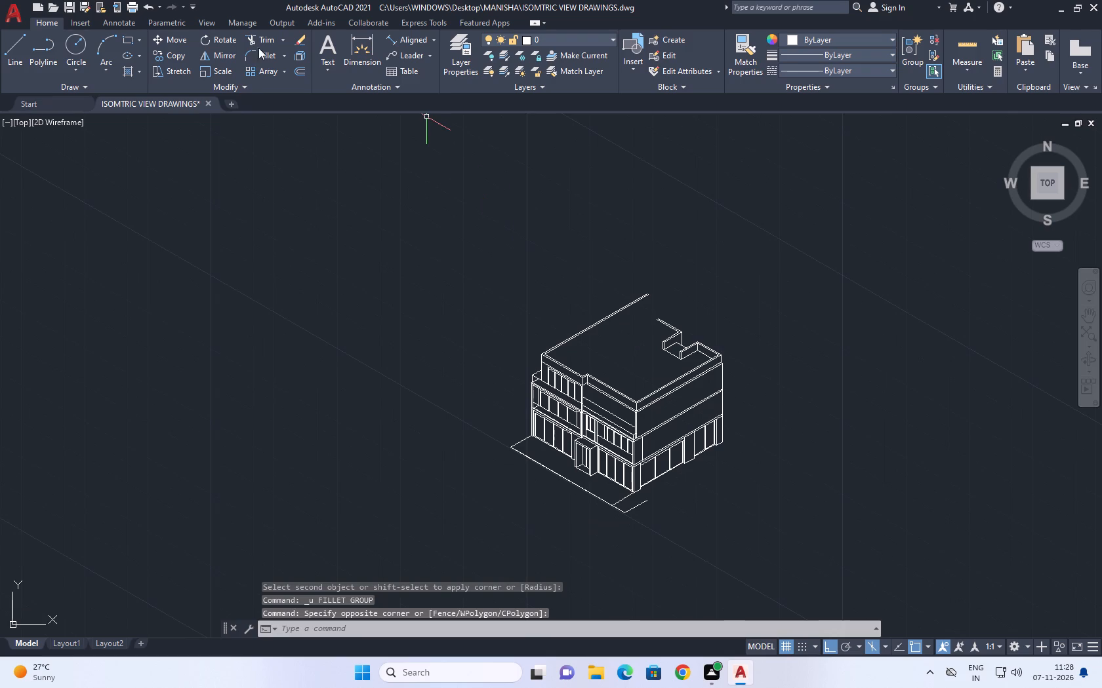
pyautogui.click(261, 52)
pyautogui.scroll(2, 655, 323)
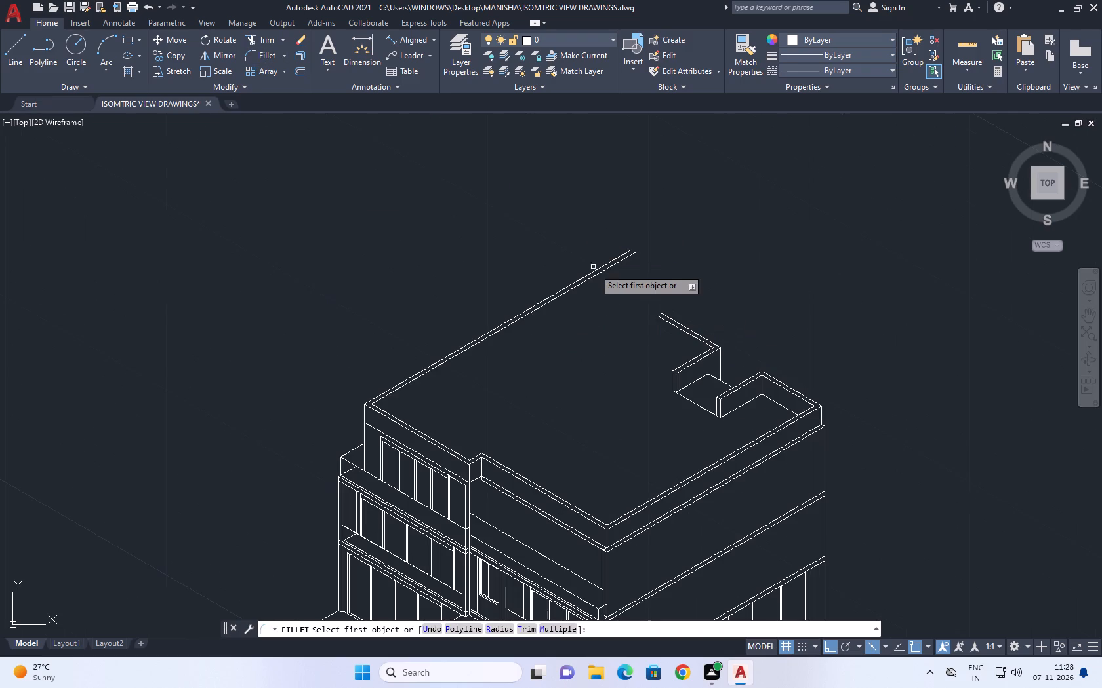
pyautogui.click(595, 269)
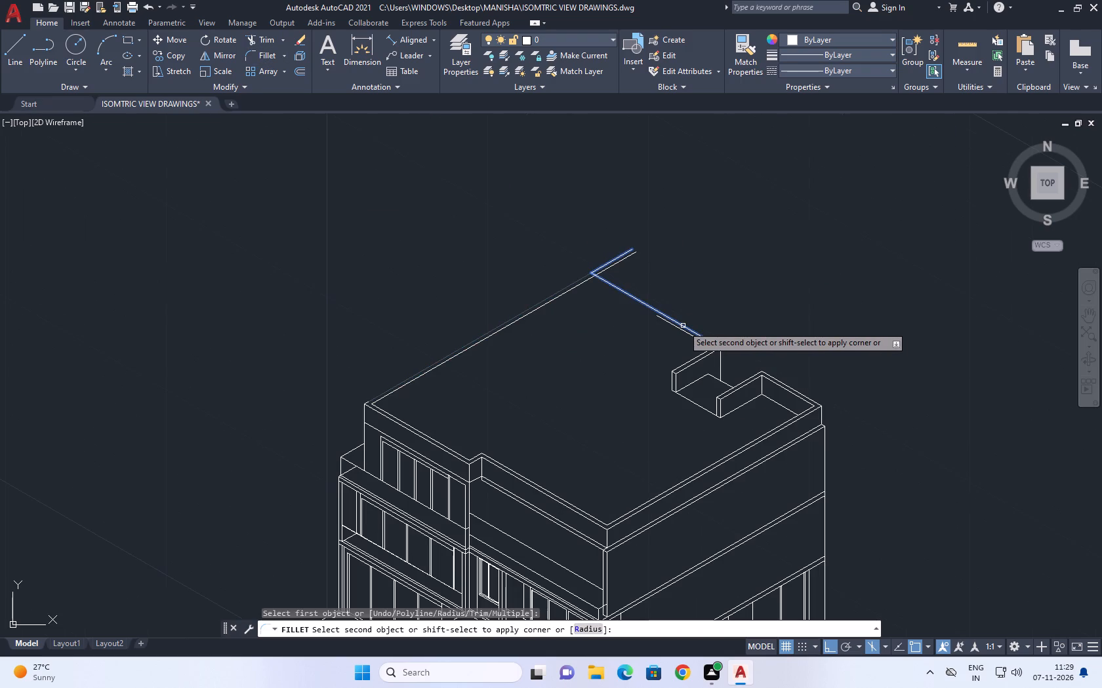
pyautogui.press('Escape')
# Fillet the outer and then the inner left and back parapet lines with radius 0 into a sharp back corner.
pyautogui.press('space')
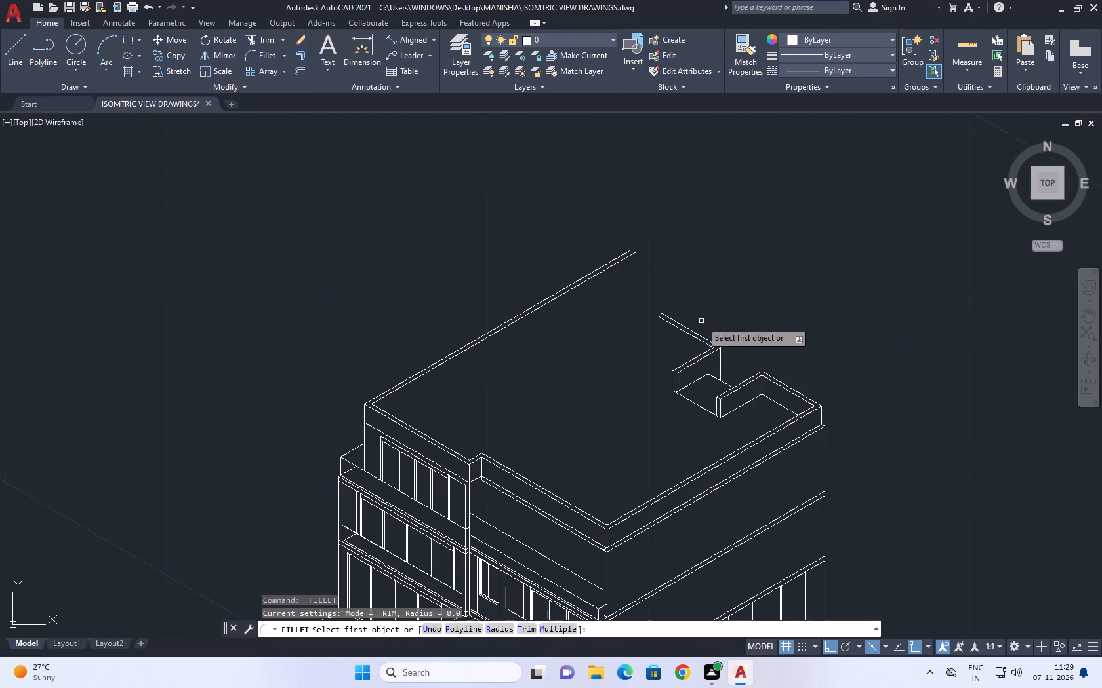
pyautogui.click(693, 329)
pyautogui.click(692, 331)
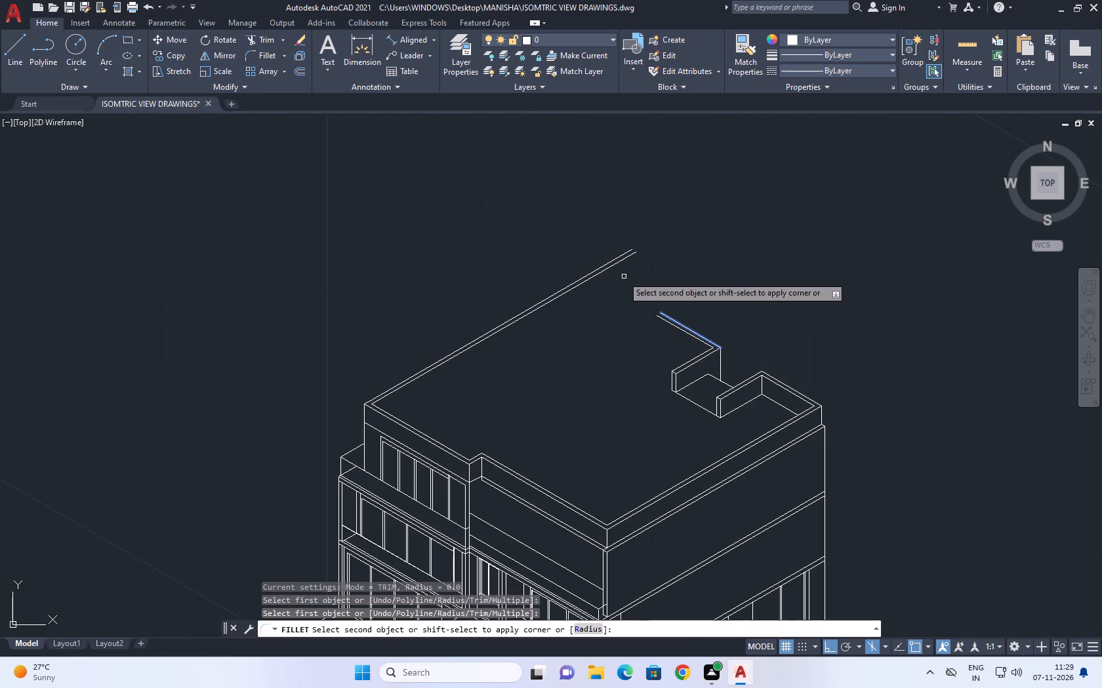
pyautogui.click(573, 283)
pyautogui.press('space')
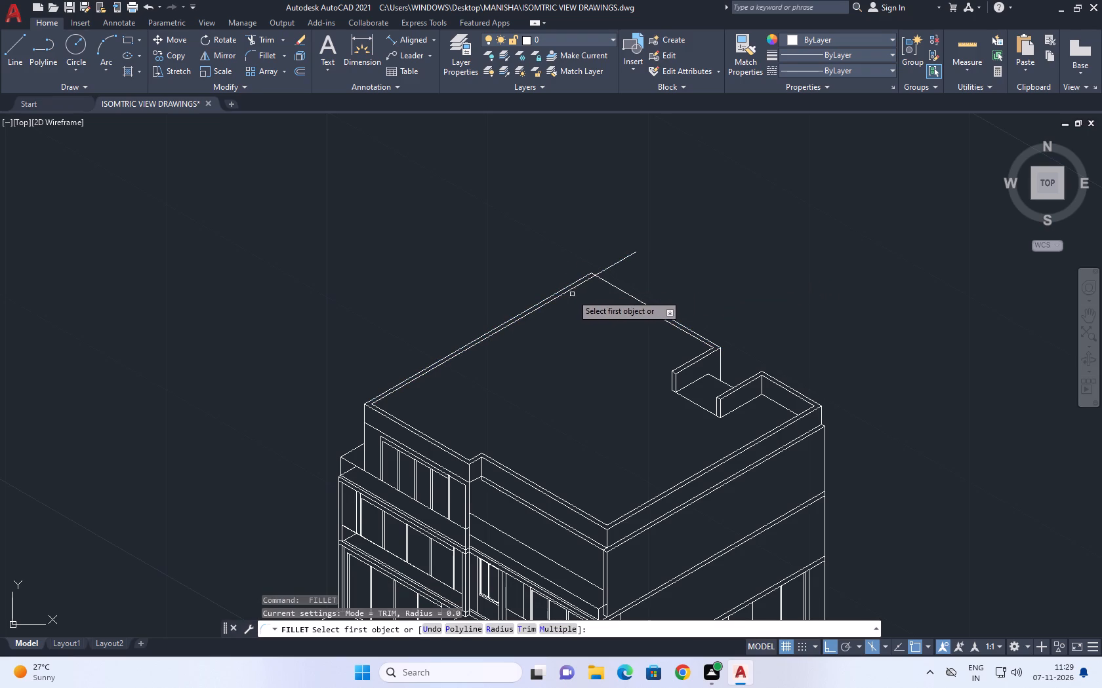
pyautogui.click(563, 296)
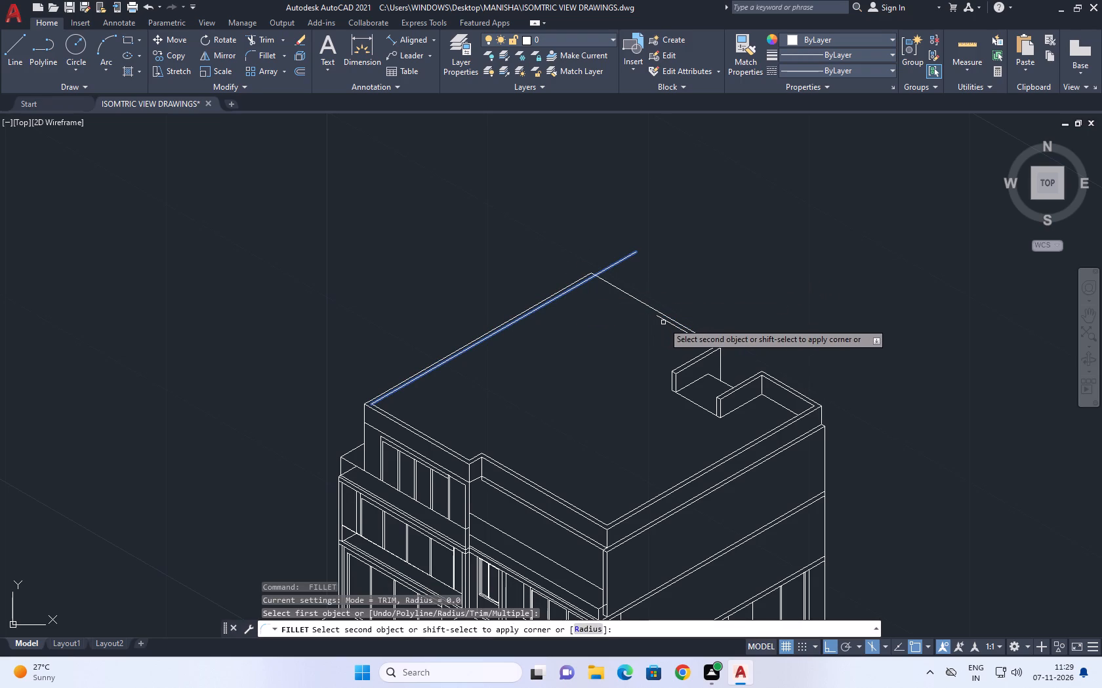
pyautogui.click(664, 322)
# Examine the whole building, from the ground line and front corner up to the roof parapet.
pyautogui.moveTo(727, 309); pyautogui.dragTo(646, 299, button='middle')
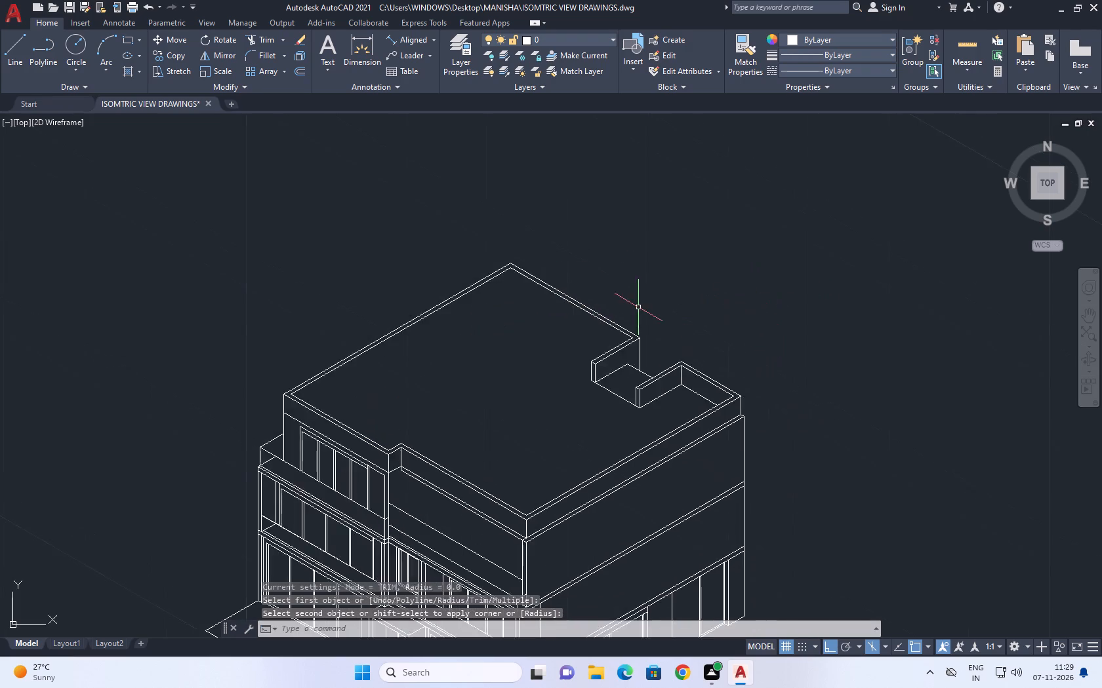
pyautogui.scroll(-2, 640, 309)
pyautogui.moveTo(693, 323); pyautogui.dragTo(651, 317, button='middle')
pyautogui.scroll(-1, 650, 317)
pyautogui.scroll(4, 580, 433)
pyautogui.moveTo(681, 366); pyautogui.dragTo(663, 423, button='middle')
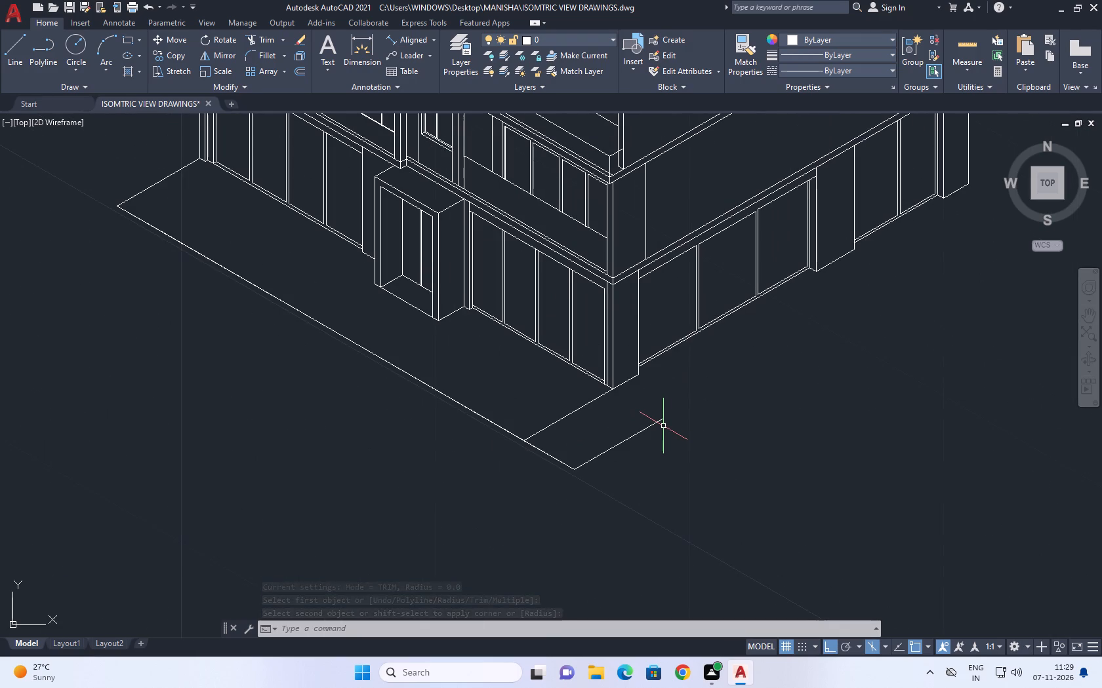
pyautogui.moveTo(674, 387); pyautogui.dragTo(689, 525, button='middle')
pyautogui.scroll(-2, 688, 490)
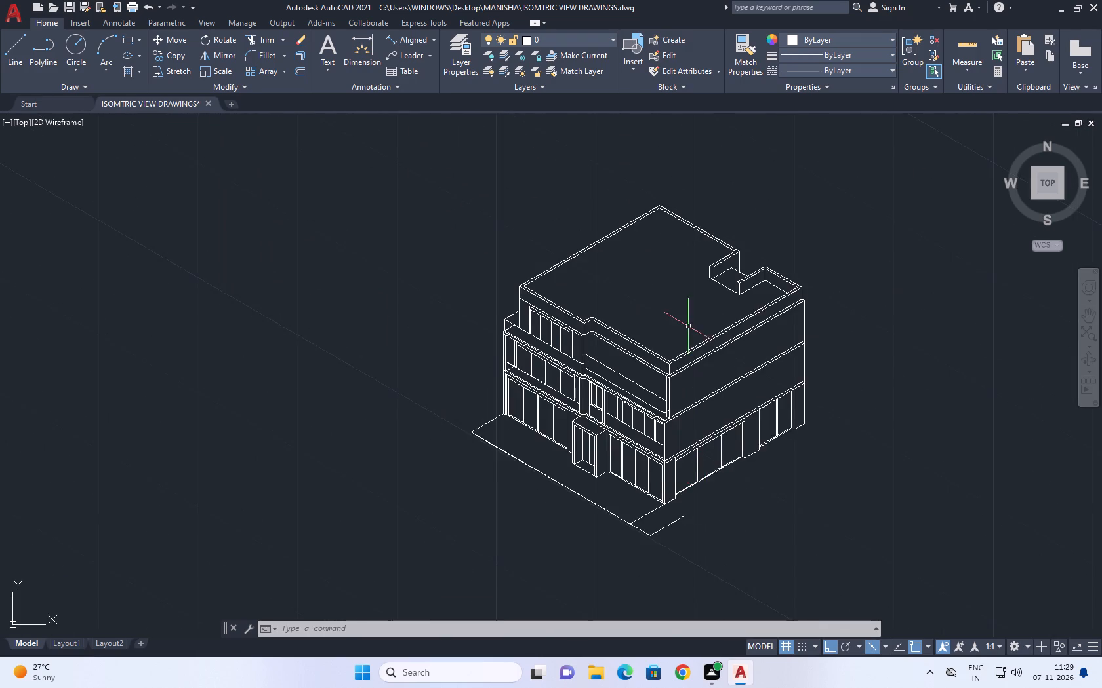
pyautogui.moveTo(688, 326); pyautogui.dragTo(699, 430, button='middle')
# Draw a 1-unit line down from the parapet's inner back corner, continuing parallel to the left parapet past the front parapet lines.
pyautogui.scroll(2, 655, 302)
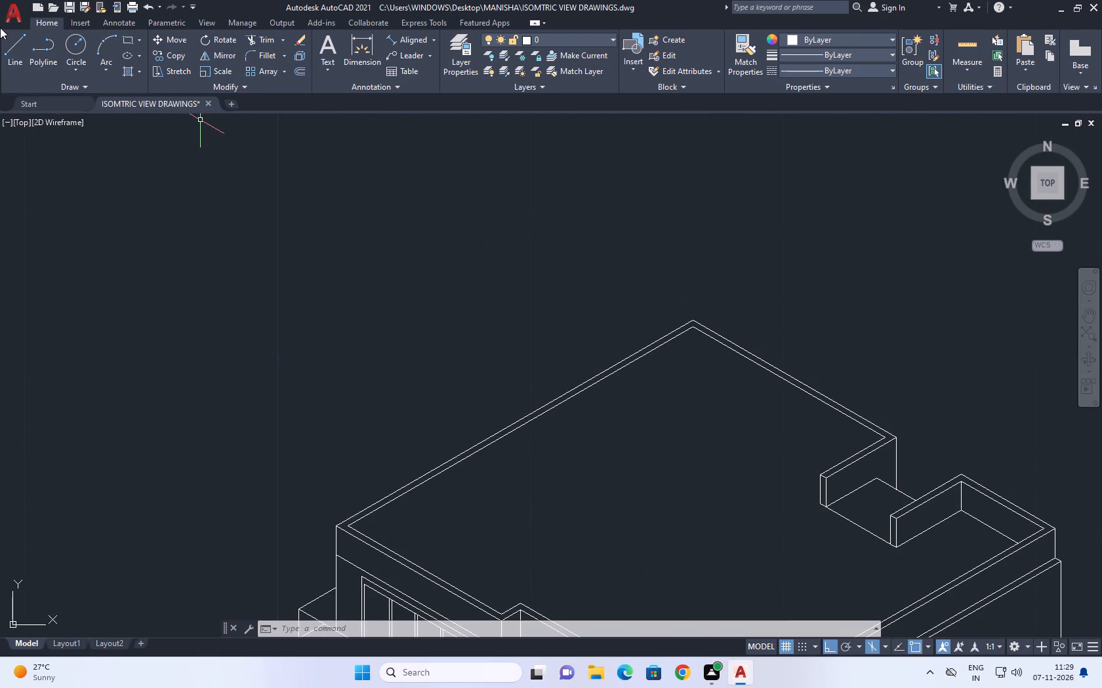
pyautogui.click(8, 50)
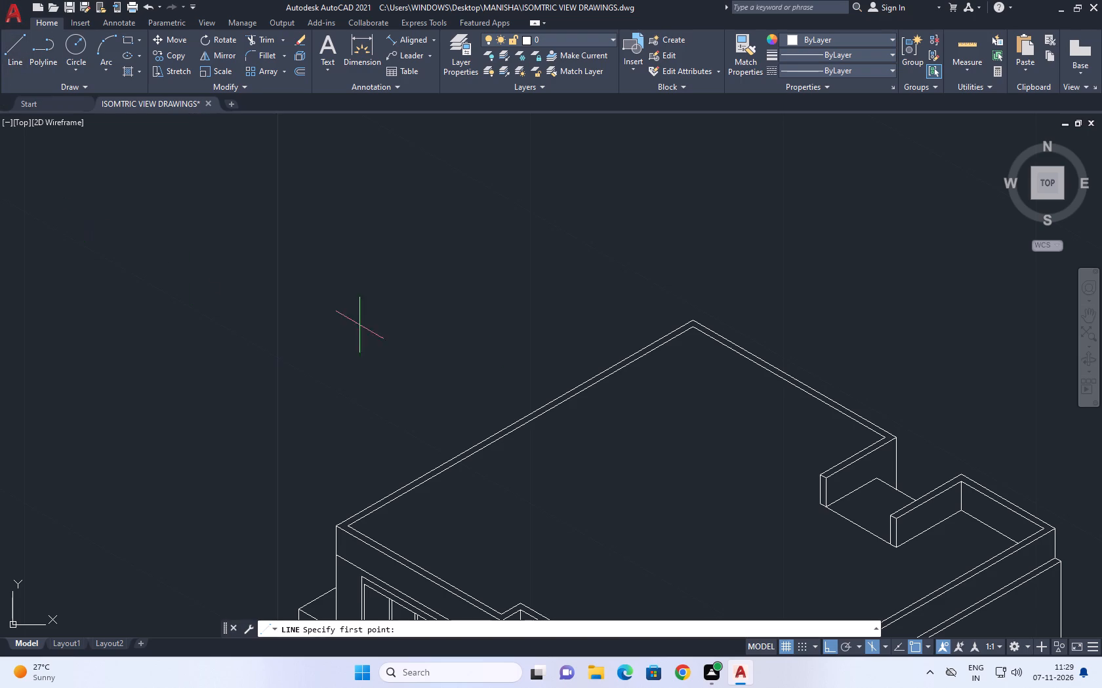
pyautogui.scroll(2, 692, 333)
pyautogui.click(695, 317)
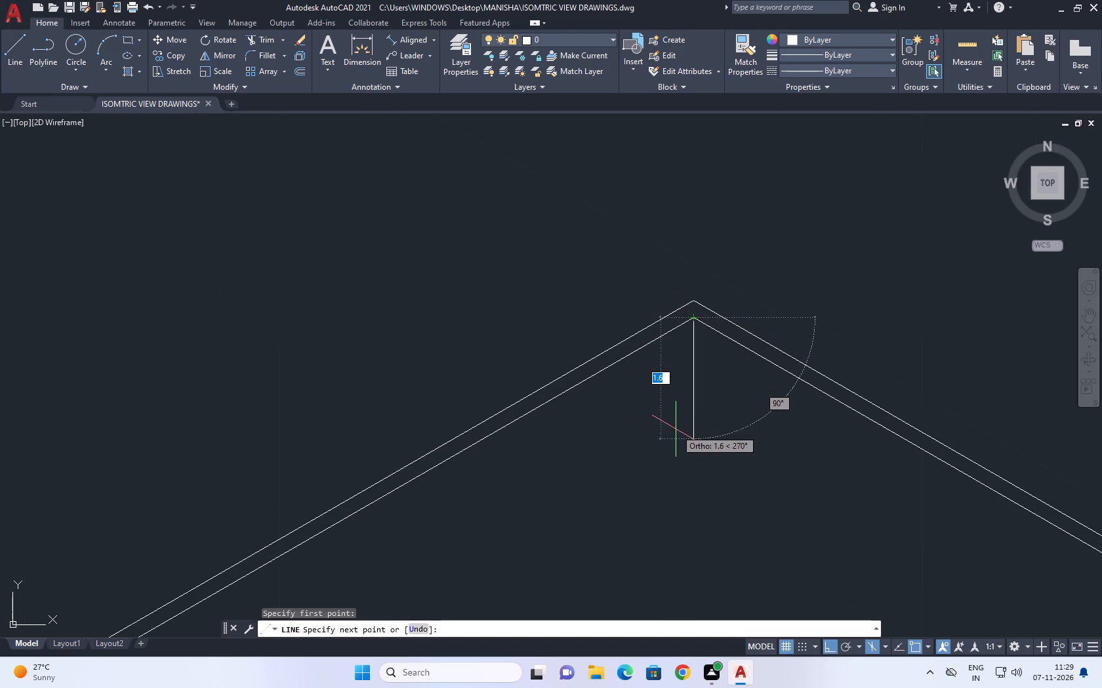
pyautogui.press('1')
pyautogui.press('Return')
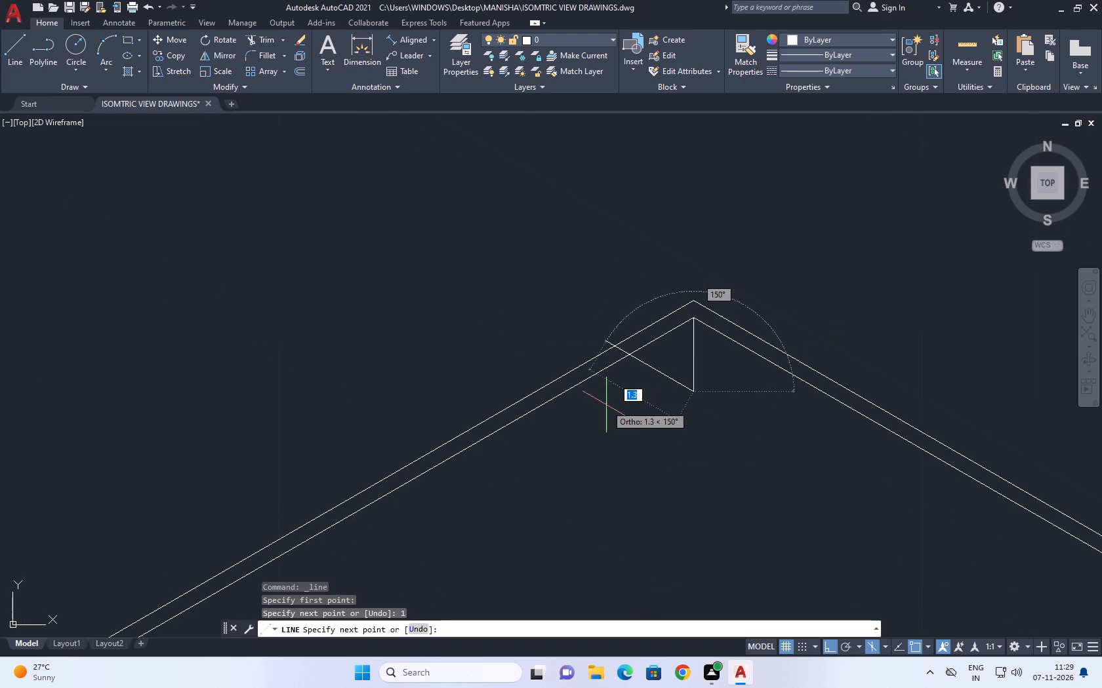
pyautogui.scroll(-3, 606, 405)
pyautogui.press('F5')
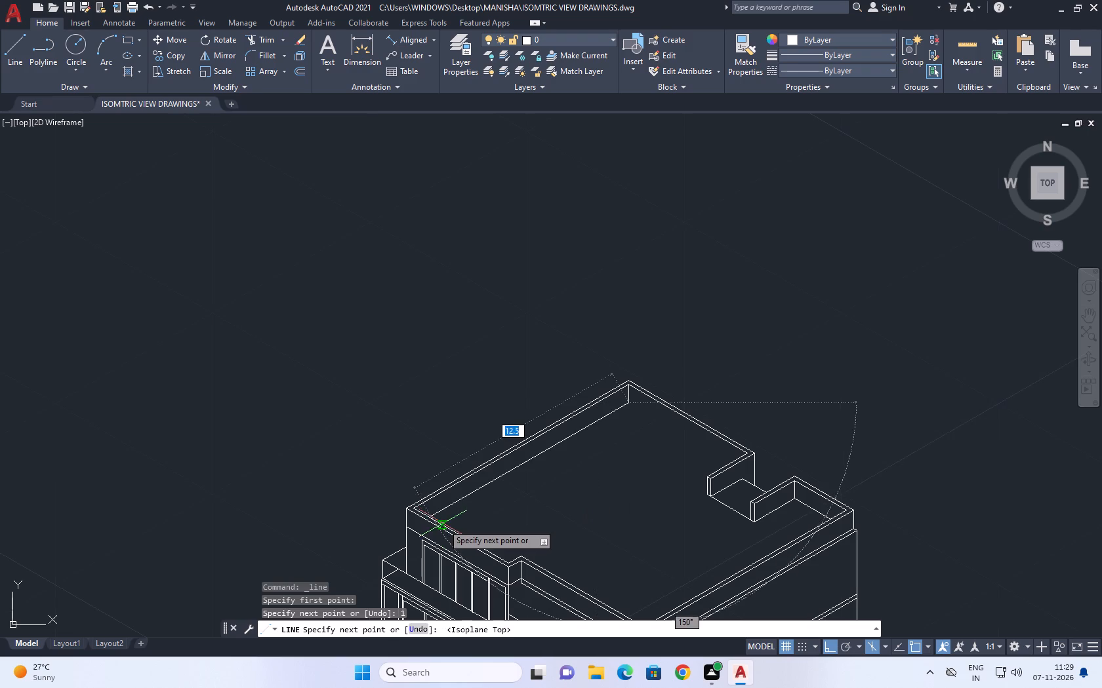
pyautogui.scroll(3, 443, 524)
pyautogui.click(335, 523)
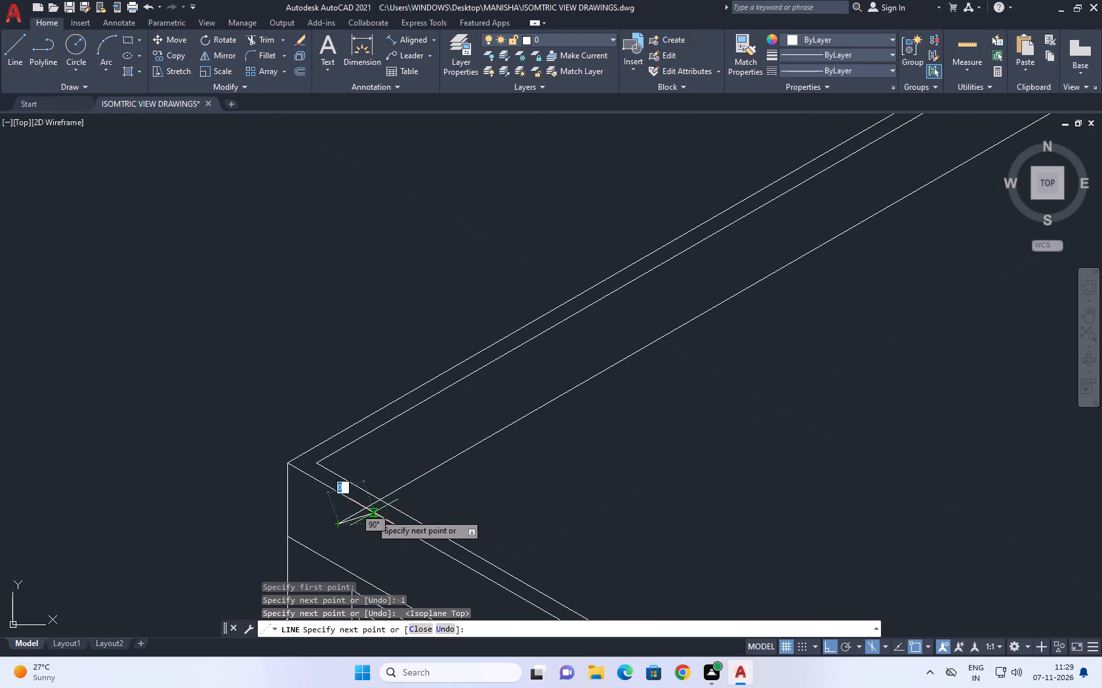
pyautogui.rightClick(569, 470)
pyautogui.click(632, 487)
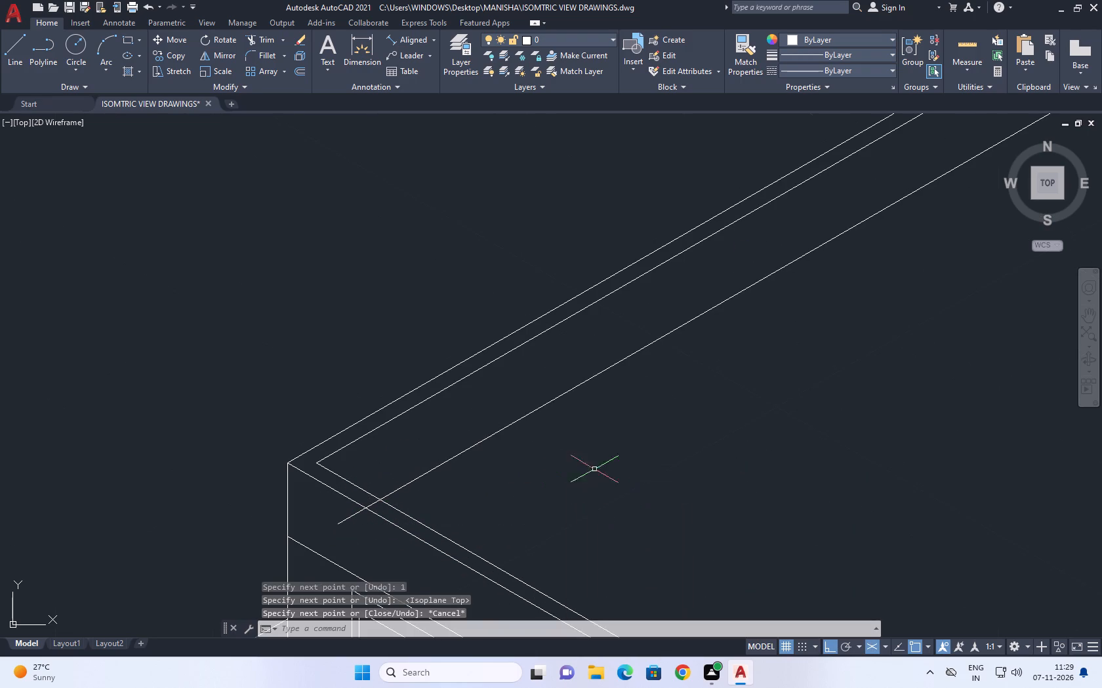
# Trim the left parapet's base line where it crosses and extends beyond the front parapet's inner line.
pyautogui.click(263, 43)
pyautogui.scroll(1, 373, 461)
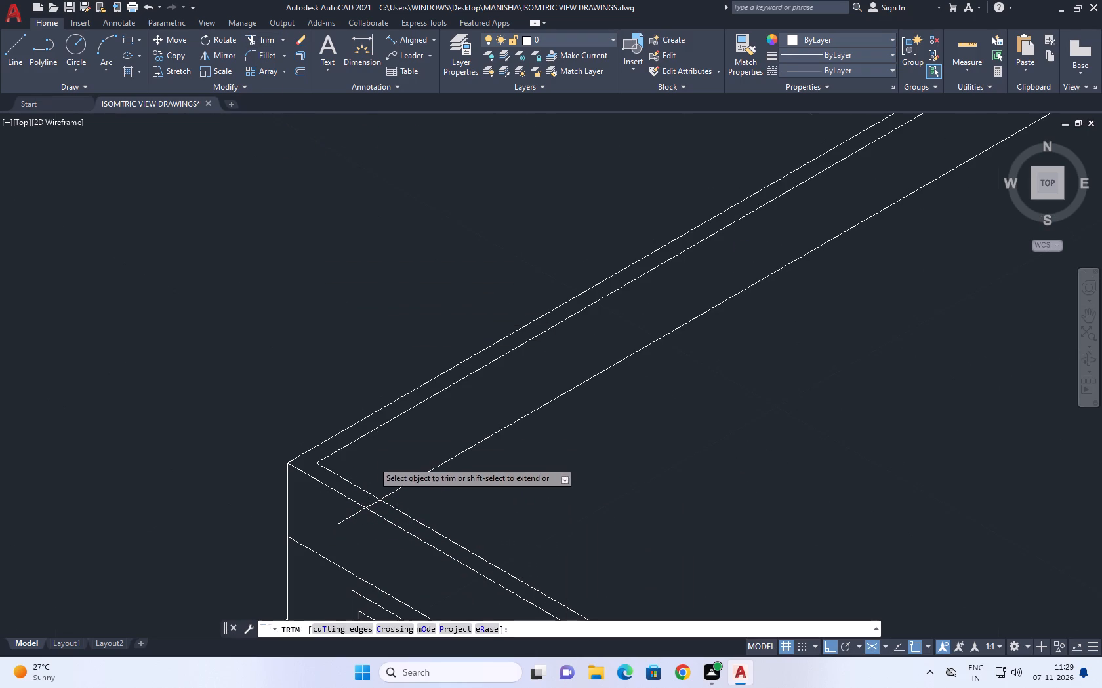
pyautogui.scroll(1, 373, 462)
pyautogui.click(384, 568)
pyautogui.click(366, 562)
pyautogui.scroll(1, 416, 527)
pyautogui.moveTo(417, 518); pyautogui.dragTo(594, 286, button='middle')
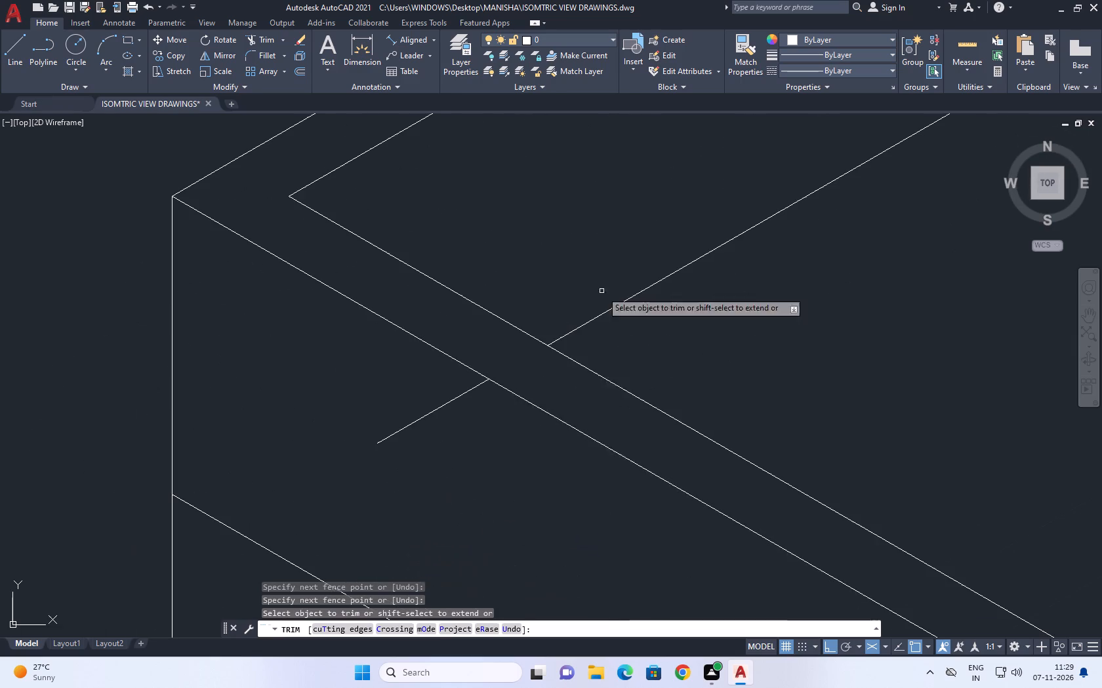
pyautogui.click(438, 431)
pyautogui.click(382, 396)
pyautogui.rightClick(521, 289)
pyautogui.click(565, 317)
# Draw the back parapet's inner base line from the bottom of the back corner's vertical line, parallel to the back edge, past the notch parapet.
pyautogui.scroll(-4, 455, 328)
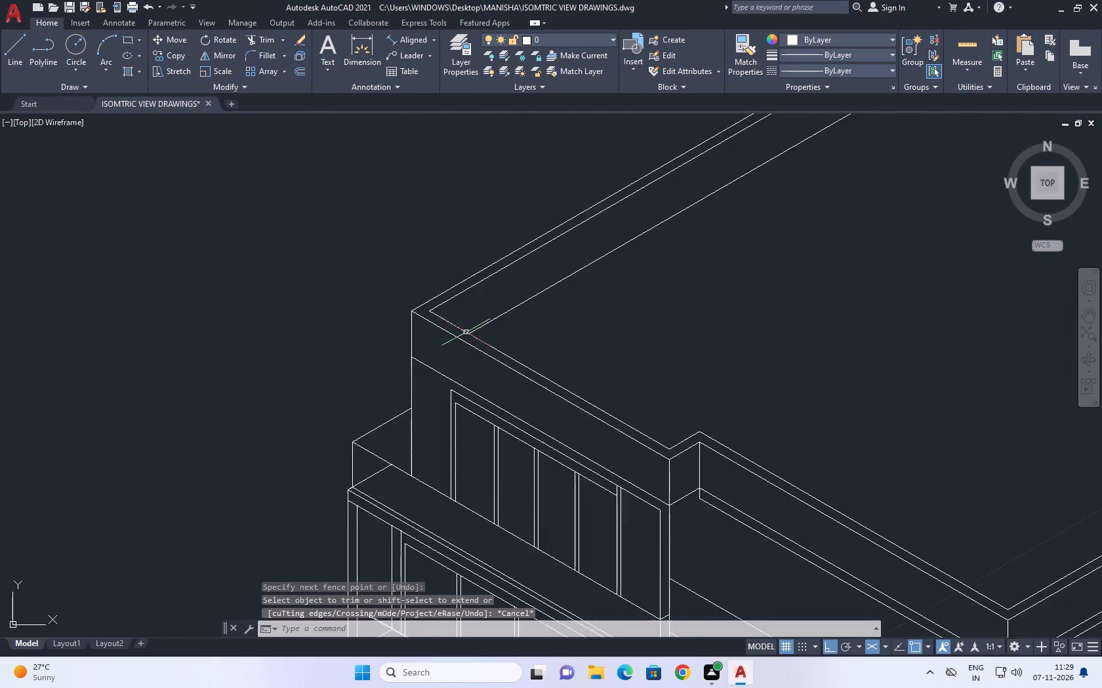
pyautogui.scroll(-2, 468, 332)
pyautogui.moveTo(648, 267); pyautogui.dragTo(644, 328, button='middle')
pyautogui.scroll(1, 748, 326)
pyautogui.moveTo(748, 326); pyautogui.dragTo(699, 349, button='middle')
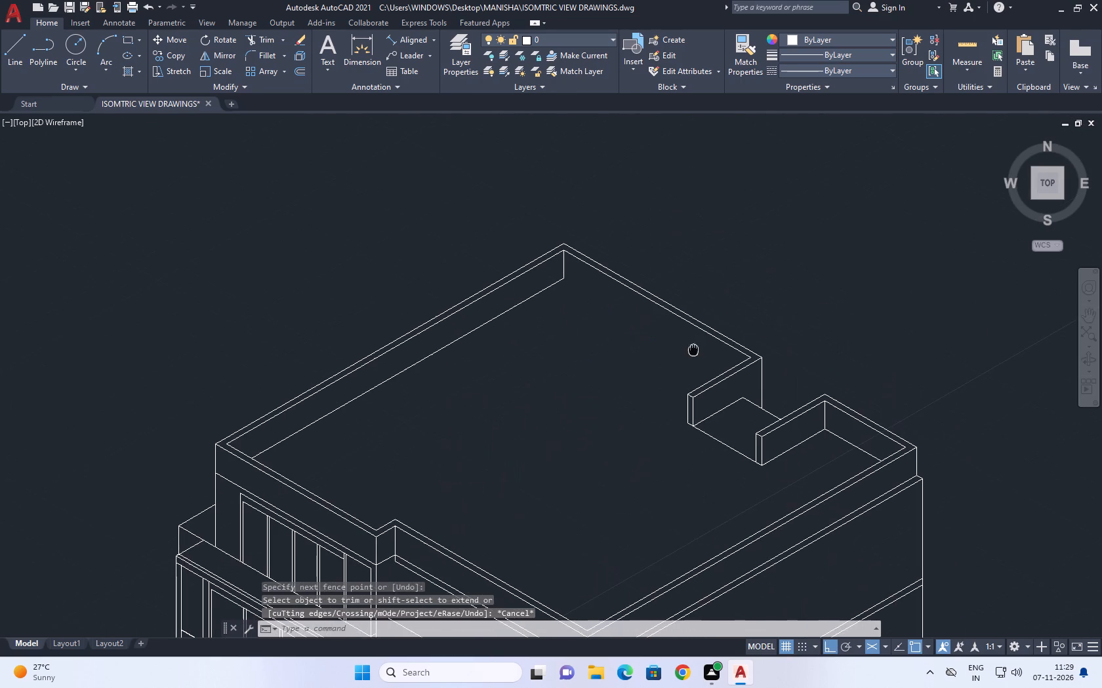
pyautogui.write('L')
pyautogui.press('space')
pyautogui.click(567, 276)
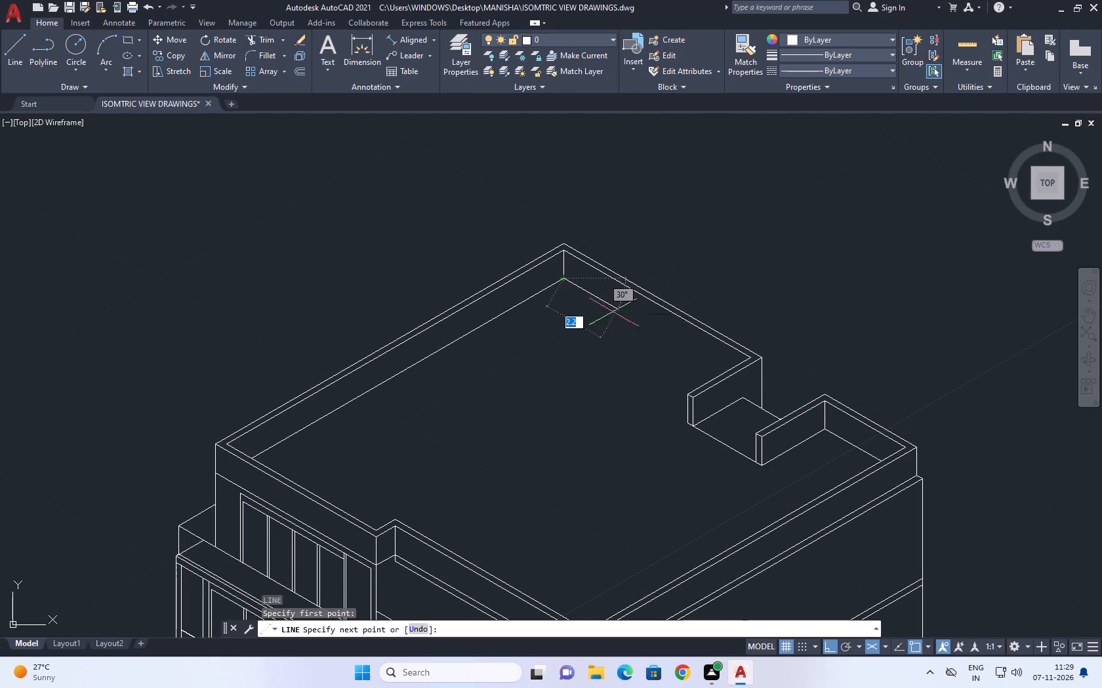
pyautogui.scroll(2, 734, 386)
pyautogui.click(738, 391)
pyautogui.press('space')
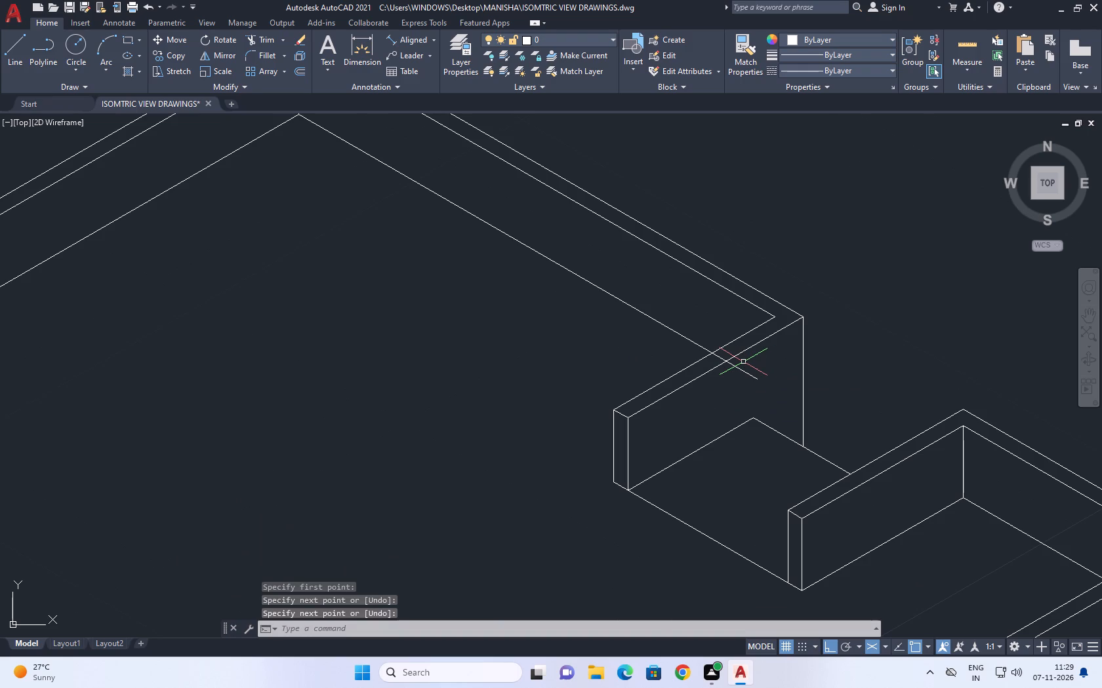
# Trim the back base line's end across and beyond the notch parapet's double lines.
pyautogui.press('t')
pyautogui.press('r')
pyautogui.press('space')
pyautogui.click(750, 369)
pyautogui.click(723, 389)
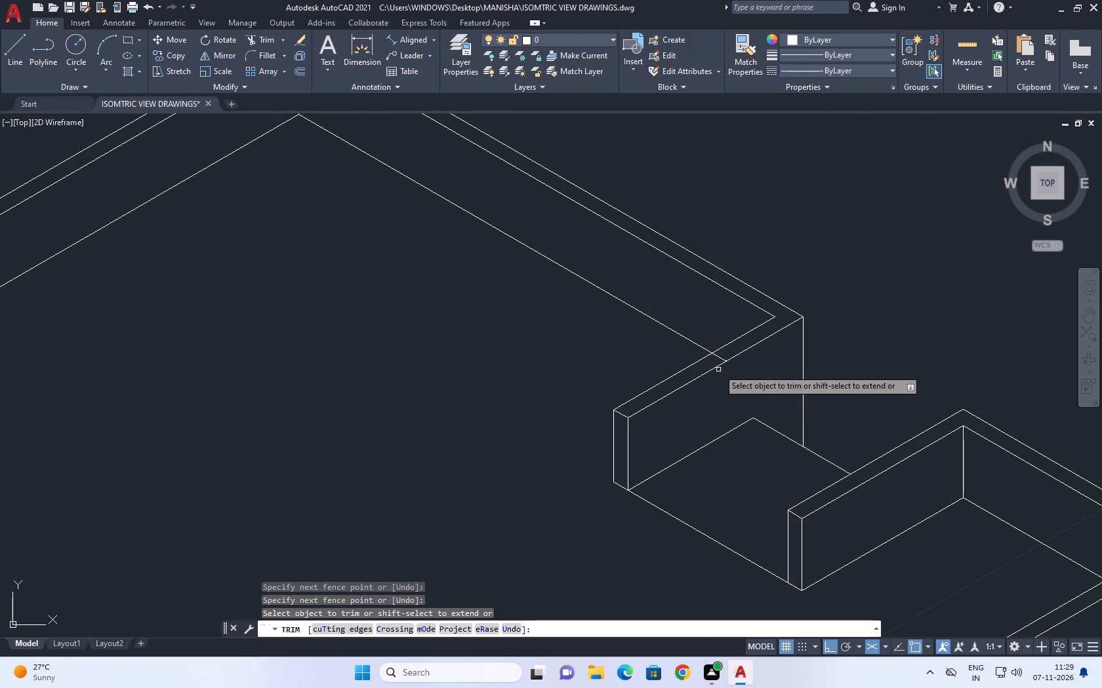
pyautogui.click(722, 358)
pyautogui.press('space')
pyautogui.scroll(-2, 713, 362)
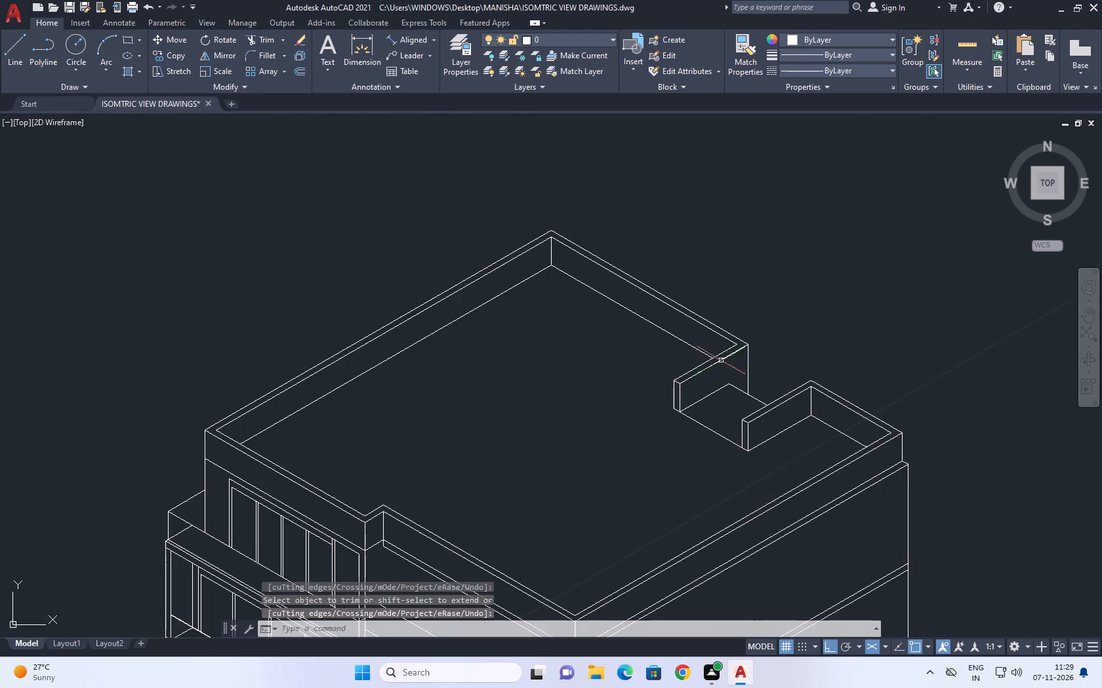
# Examine the whole building and the roof parapet corners around the notch.
pyautogui.moveTo(805, 366); pyautogui.dragTo(699, 276, button='middle')
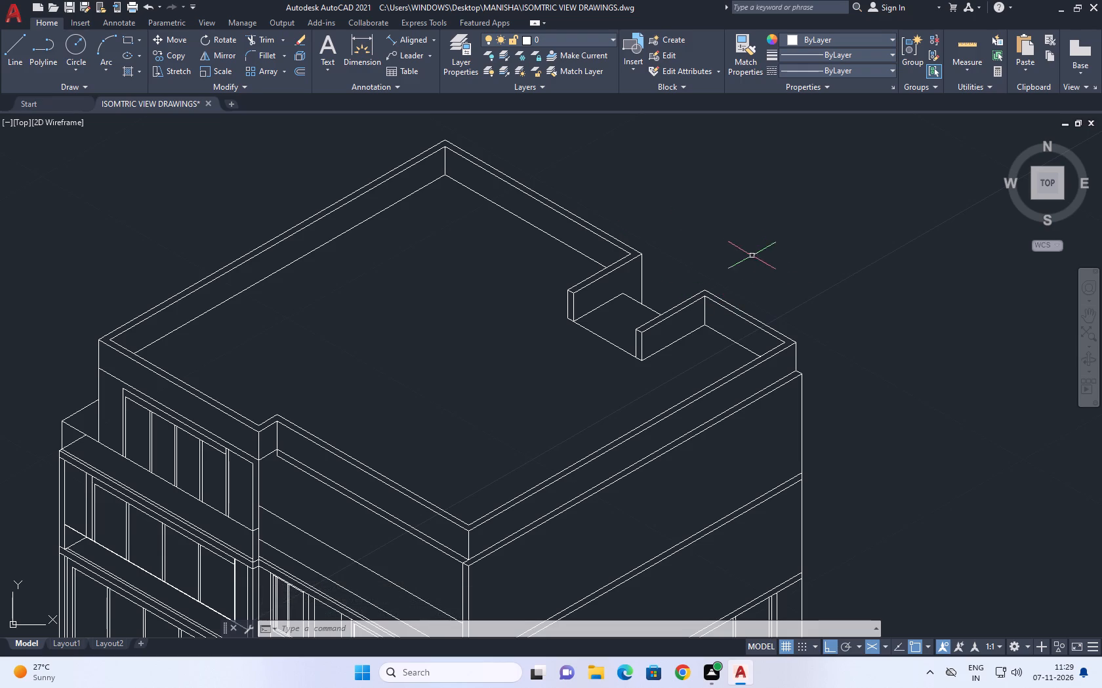
pyautogui.moveTo(787, 275); pyautogui.dragTo(714, 337, button='middle')
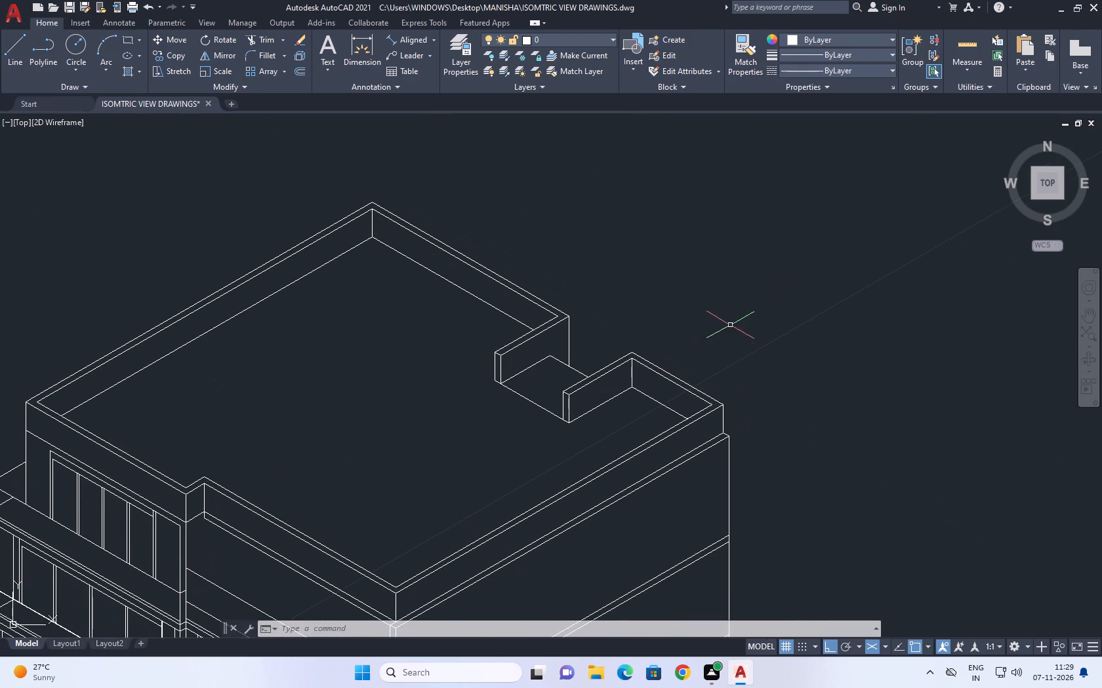
pyautogui.scroll(-2, 744, 343)
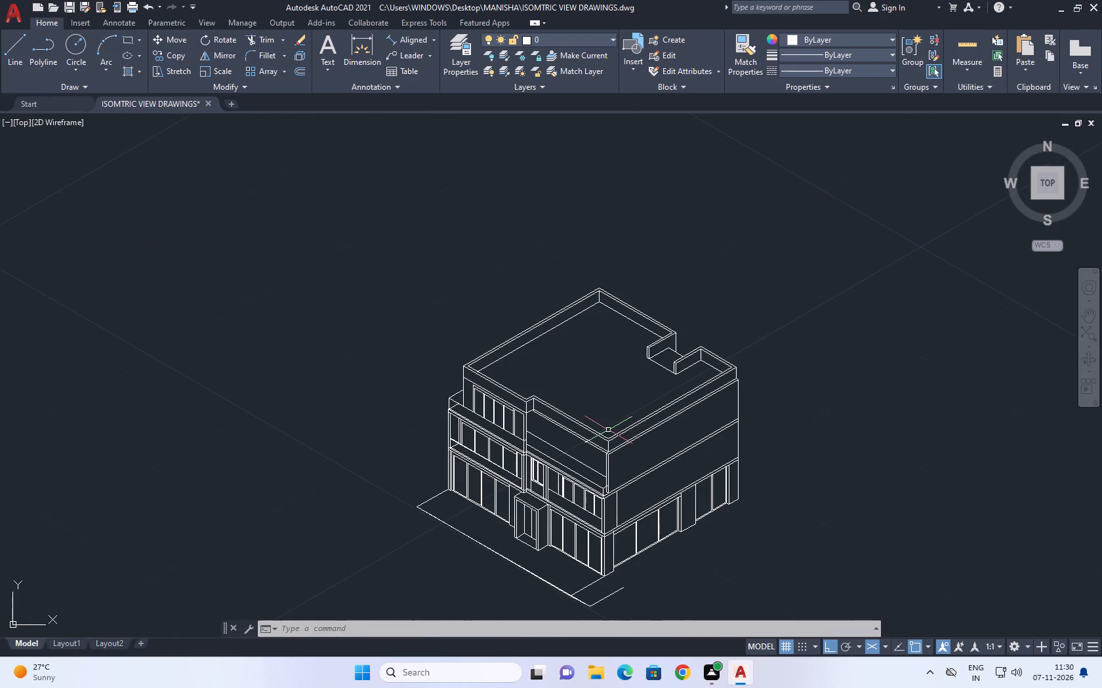
pyautogui.moveTo(774, 446); pyautogui.dragTo(585, 434, button='middle')
pyautogui.moveTo(389, 419); pyautogui.dragTo(423, 429, button='middle')
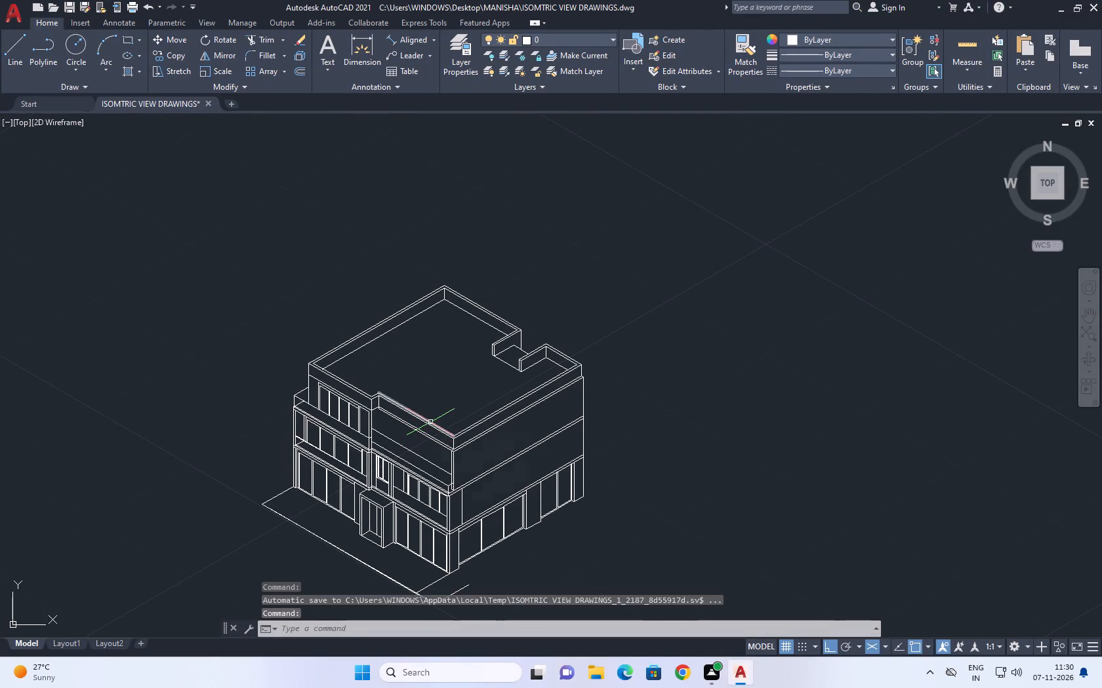
pyautogui.scroll(2, 493, 341)
pyautogui.scroll(2, 556, 345)
pyautogui.scroll(1, 659, 325)
pyautogui.moveTo(660, 325); pyautogui.dragTo(590, 373, button='middle')
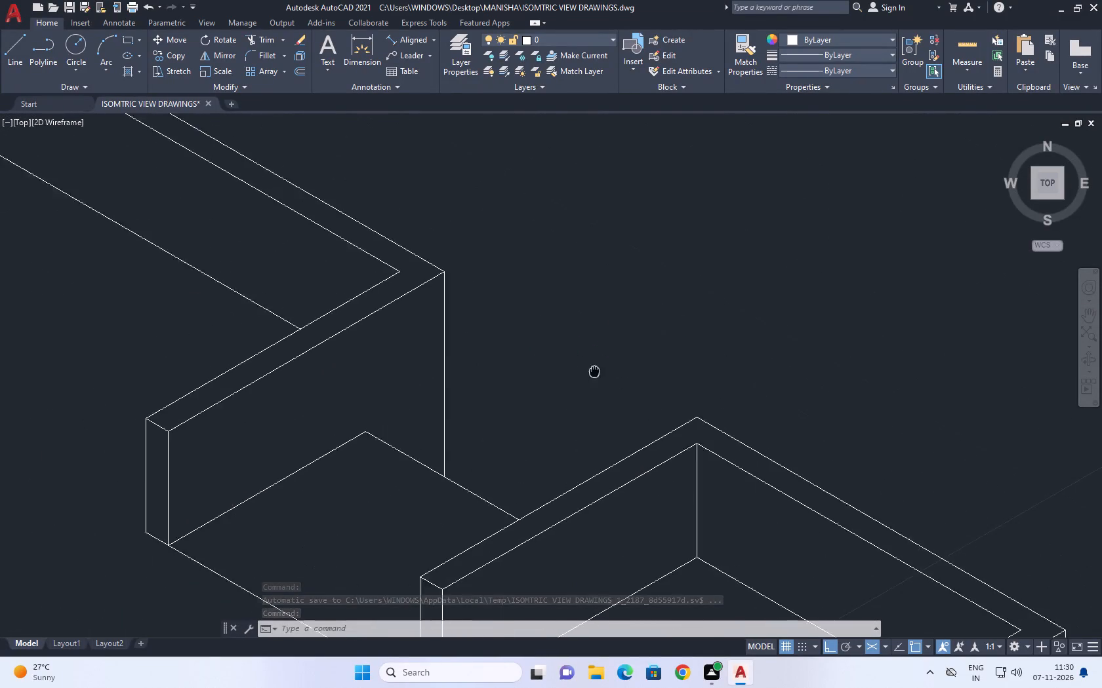
pyautogui.moveTo(590, 373); pyautogui.dragTo(485, 408, button='middle')
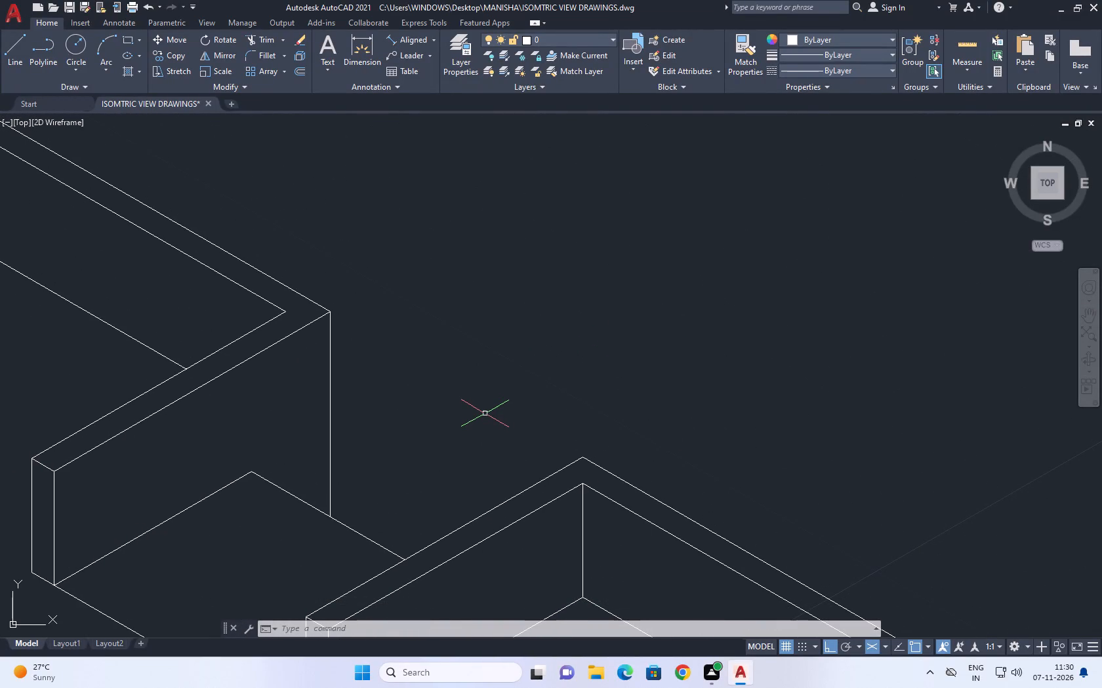
pyautogui.moveTo(354, 400); pyautogui.dragTo(467, 379, button='middle')
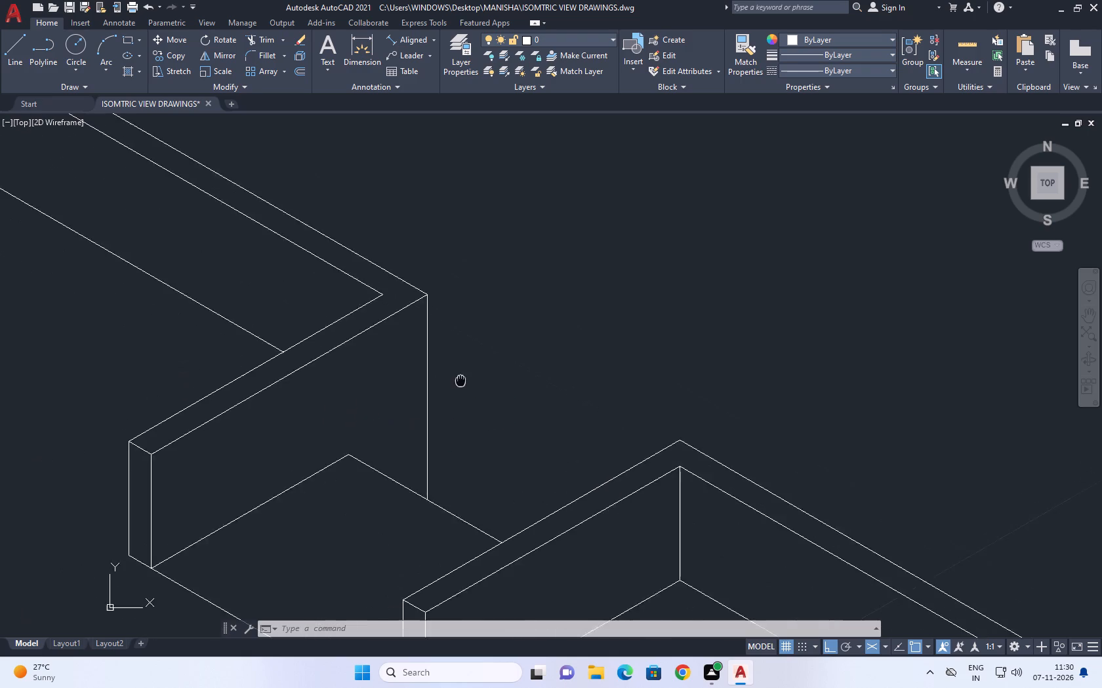
pyautogui.moveTo(467, 379); pyautogui.dragTo(529, 361, button='middle')
pyautogui.moveTo(611, 313); pyautogui.dragTo(571, 343, button='middle')
# Draw a vertical line about 2.0 units down from the back parapet's outer corner at the notch, past the notch floor's back edge.
pyautogui.press('l')
pyautogui.press('space')
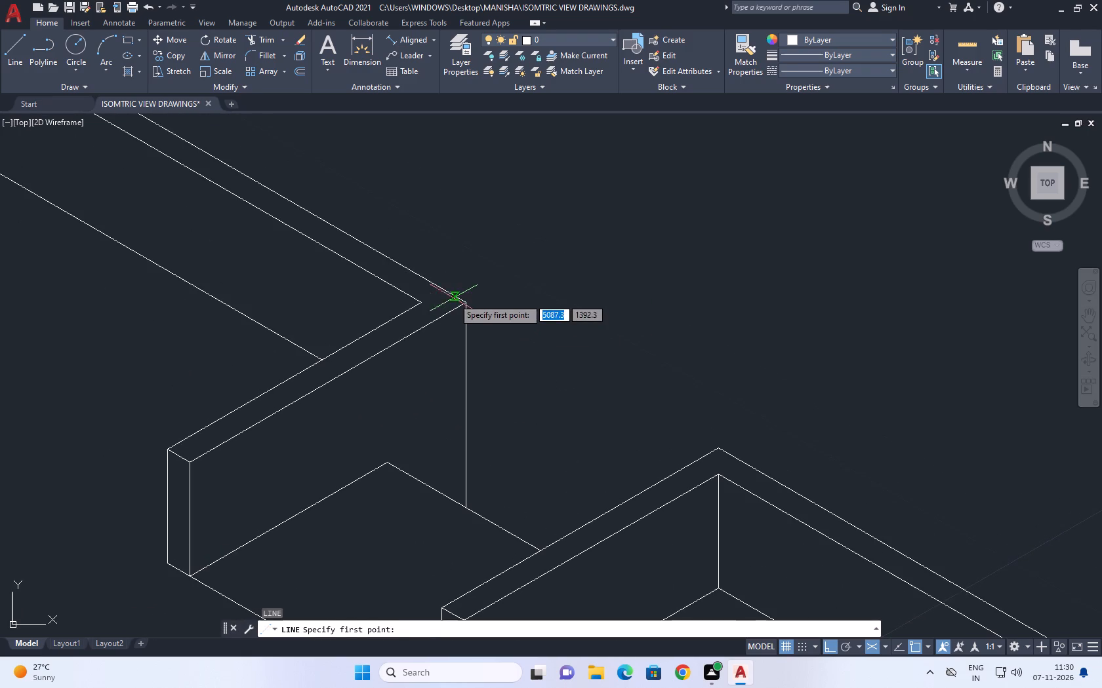
pyautogui.click(466, 302)
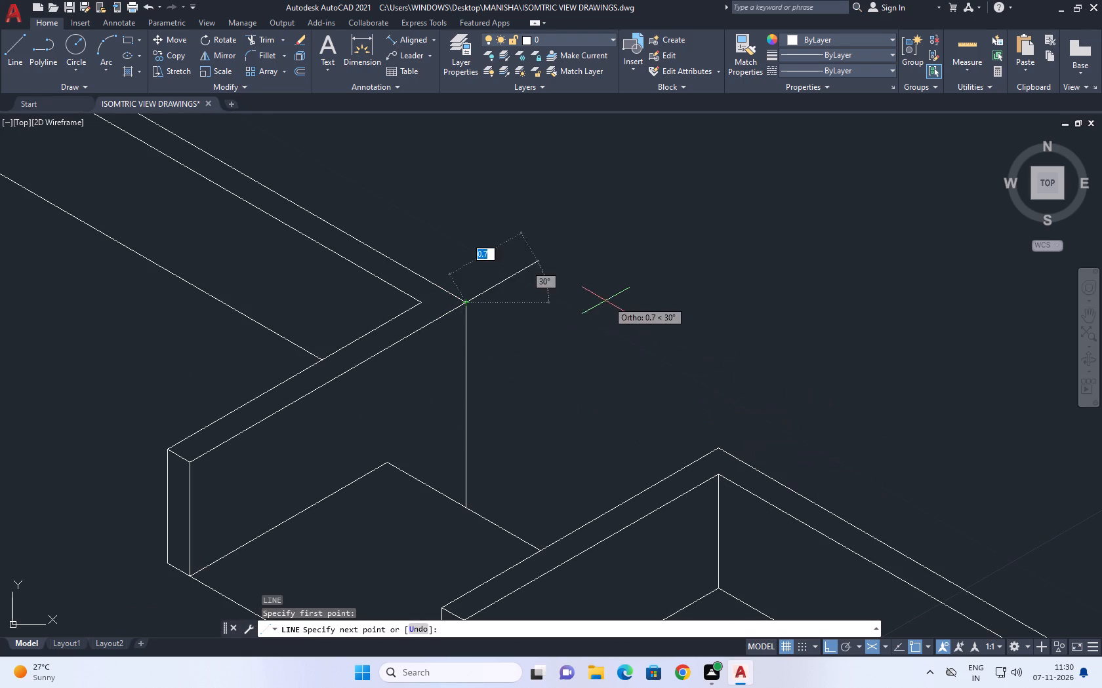
pyautogui.press('space')
pyautogui.write('L')
pyautogui.press('space')
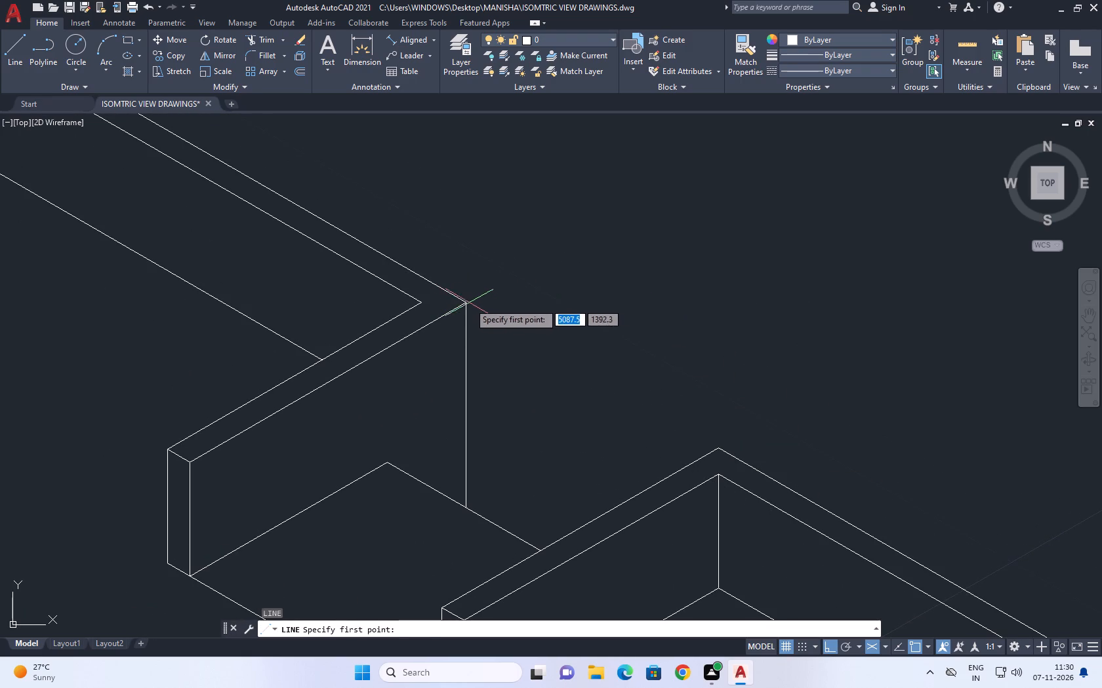
pyautogui.click(466, 302)
pyautogui.press('F5')
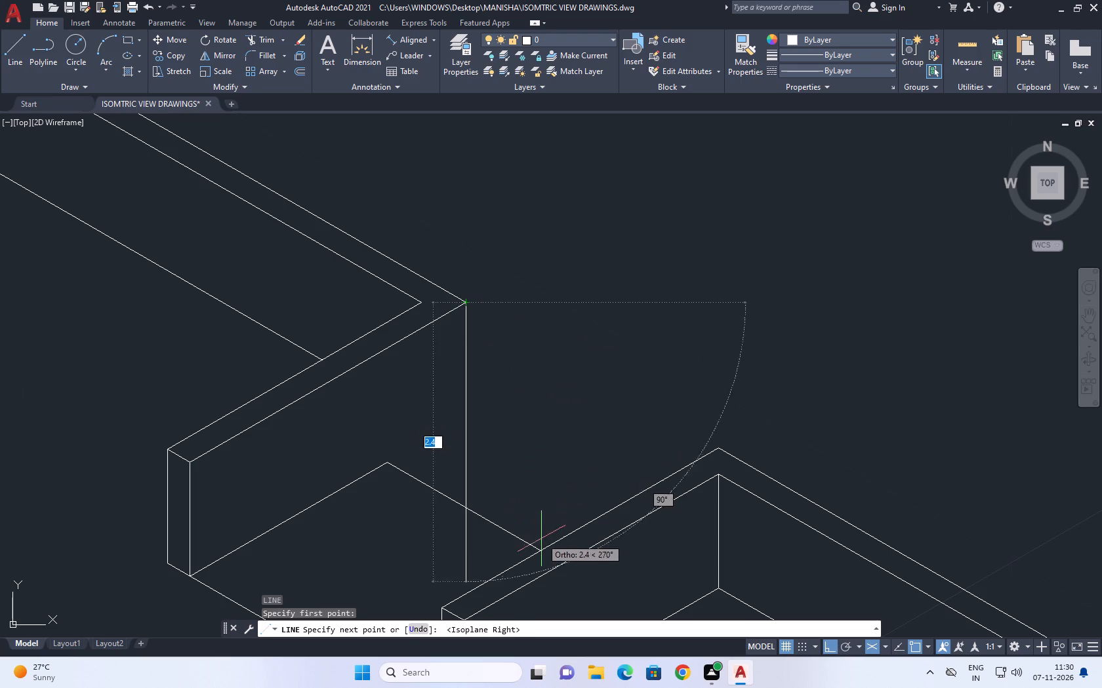
pyautogui.scroll(1, 514, 562)
pyautogui.moveTo(514, 548); pyautogui.dragTo(558, 314, button='middle')
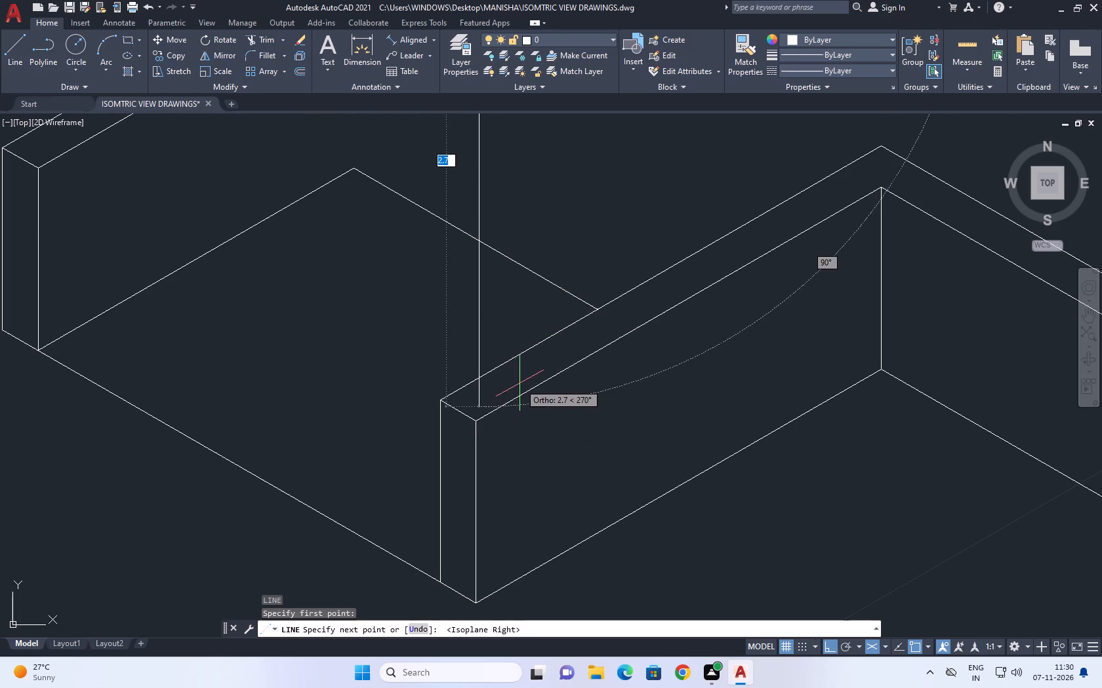
pyautogui.scroll(-2, 527, 278)
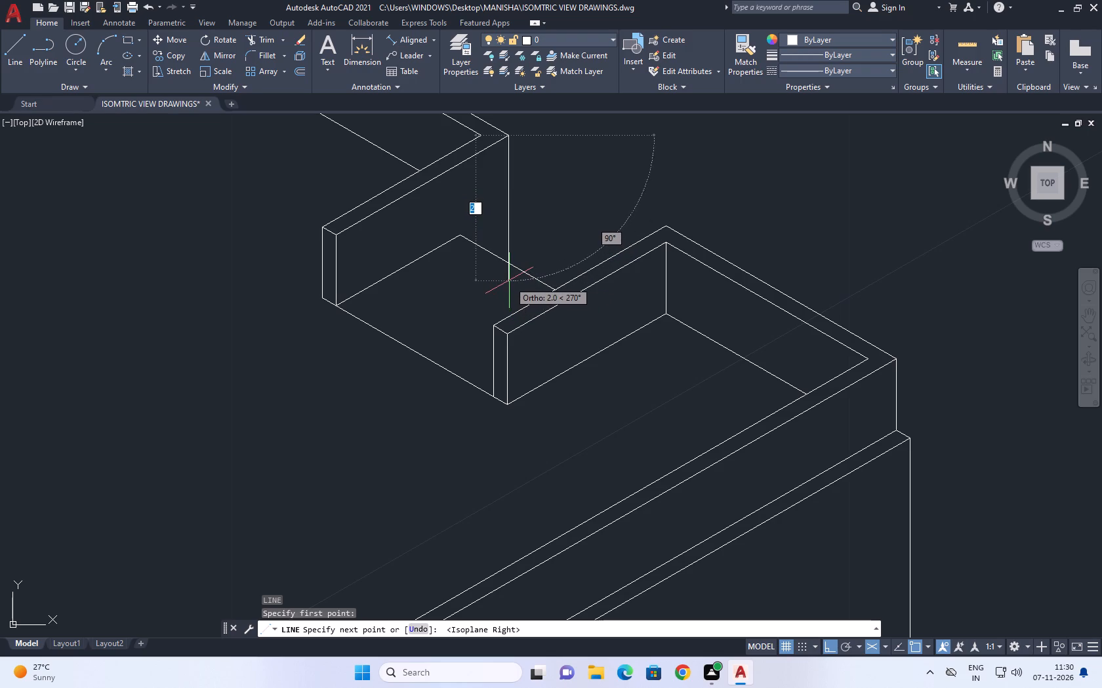
pyautogui.click(510, 280)
pyautogui.press('Escape')
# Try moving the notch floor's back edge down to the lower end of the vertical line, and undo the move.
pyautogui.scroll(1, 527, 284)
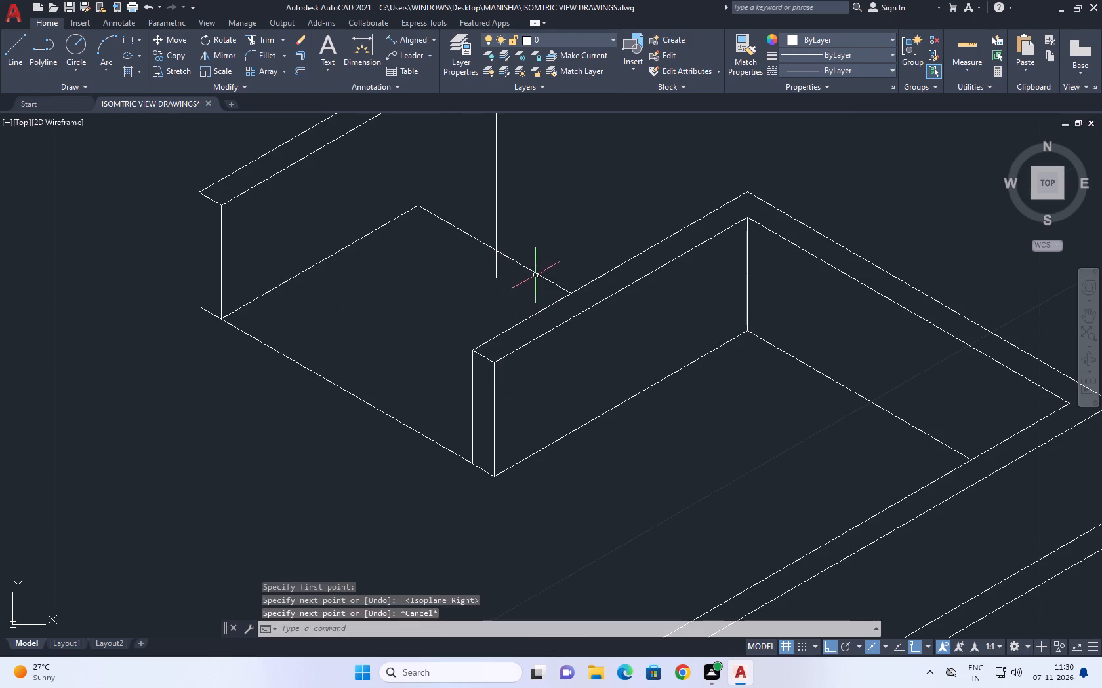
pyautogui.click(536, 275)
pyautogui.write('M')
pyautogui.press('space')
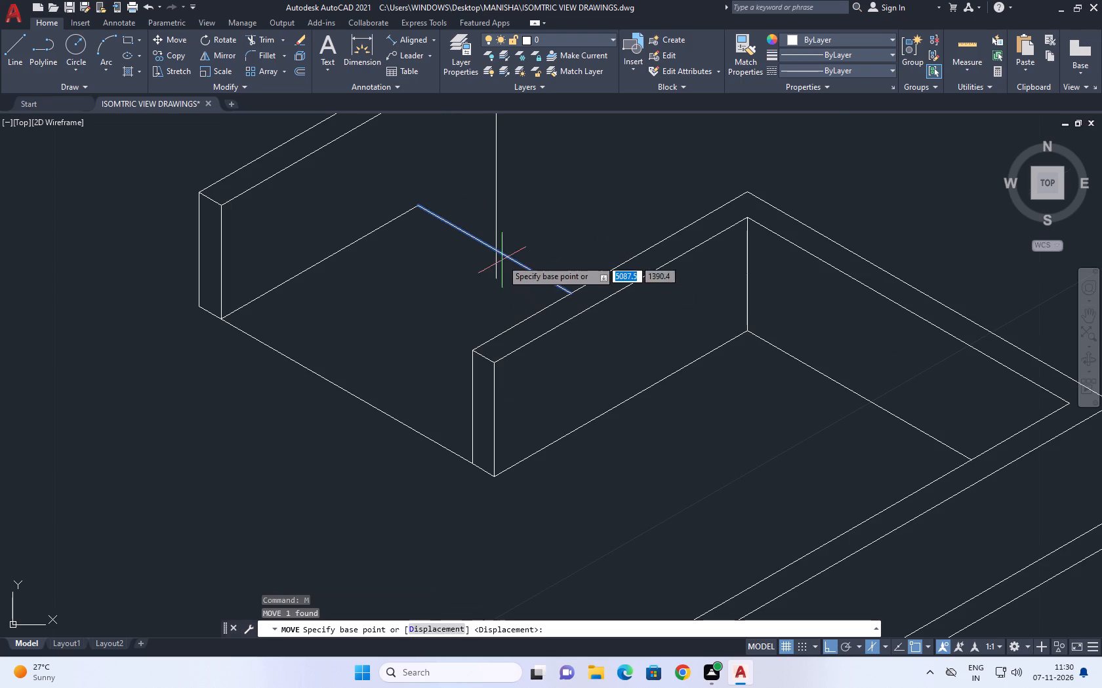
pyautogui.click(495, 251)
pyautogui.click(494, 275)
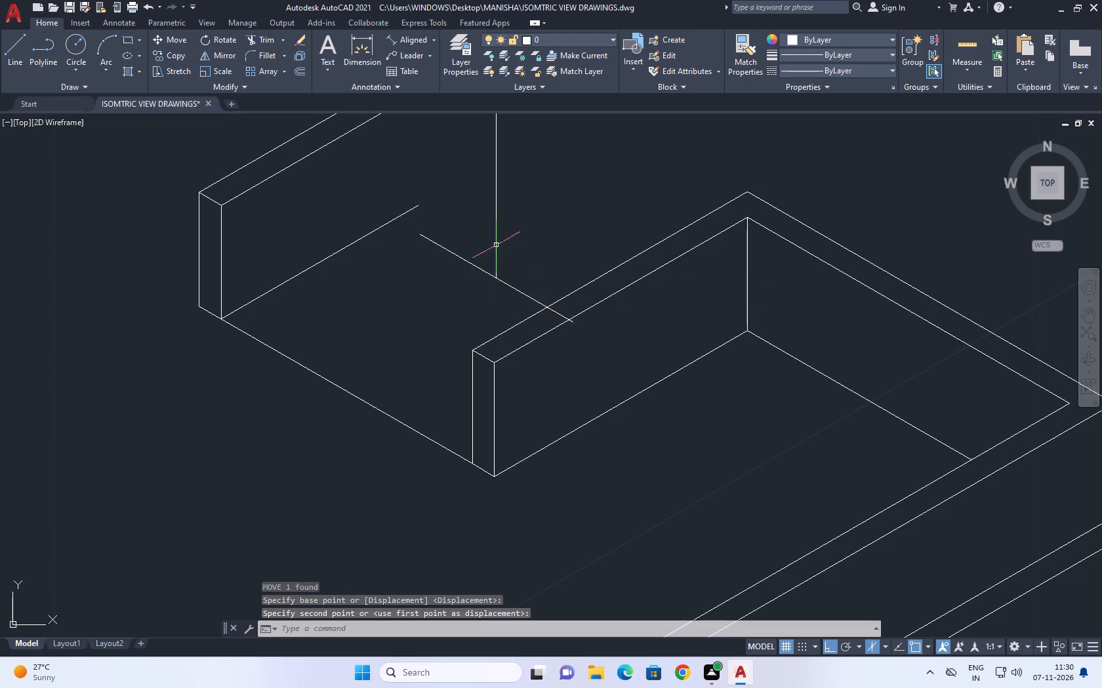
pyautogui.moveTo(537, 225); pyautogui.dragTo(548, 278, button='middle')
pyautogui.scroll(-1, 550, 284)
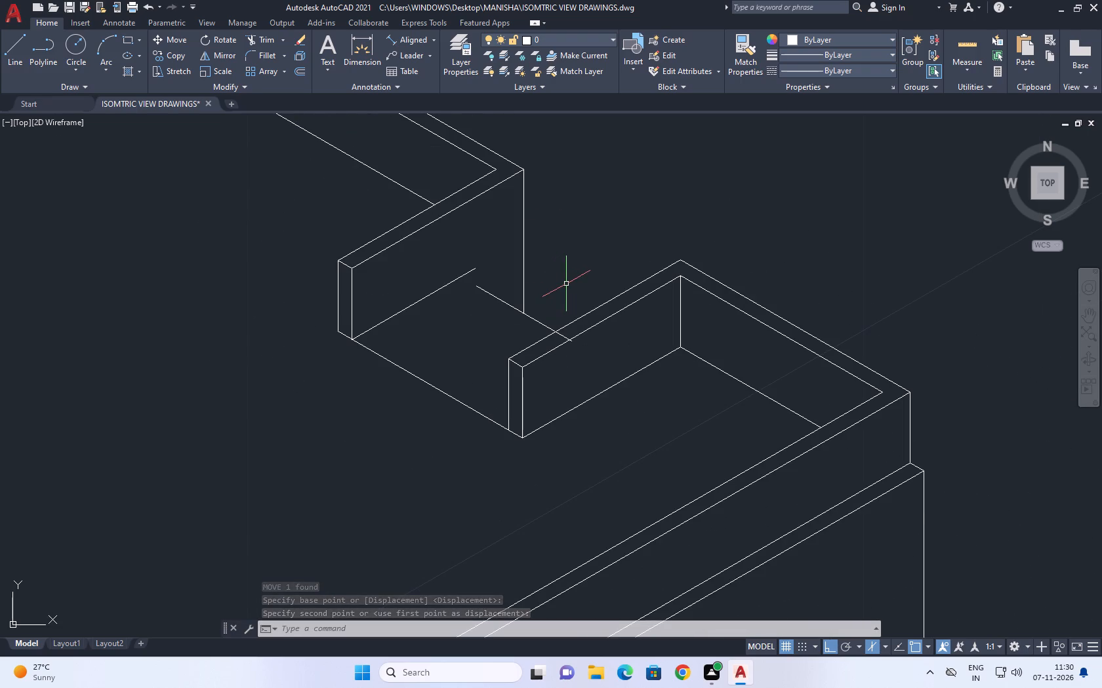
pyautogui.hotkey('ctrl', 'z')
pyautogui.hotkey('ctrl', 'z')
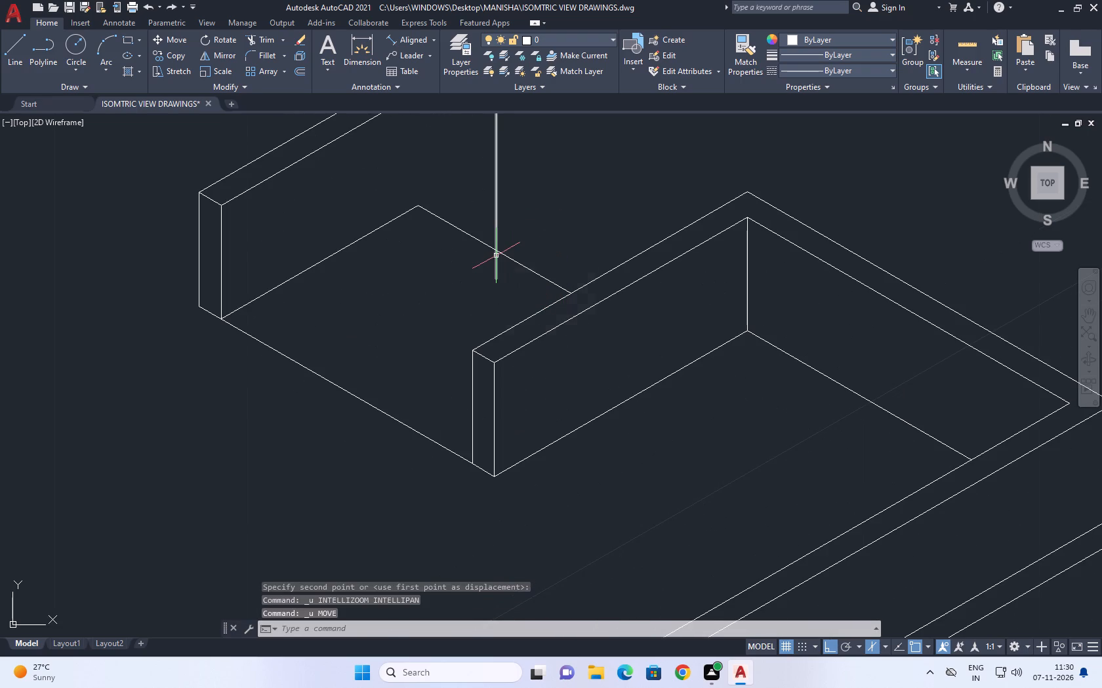
# Trim the part of the vertical line that extends below the notch floor's back edge.
pyautogui.press('t')
pyautogui.press('r')
pyautogui.press('space')
pyautogui.click(500, 265)
pyautogui.moveTo(472, 263); pyautogui.dragTo(464, 263)
pyautogui.scroll(-2, 633, 272)
pyautogui.press('space')
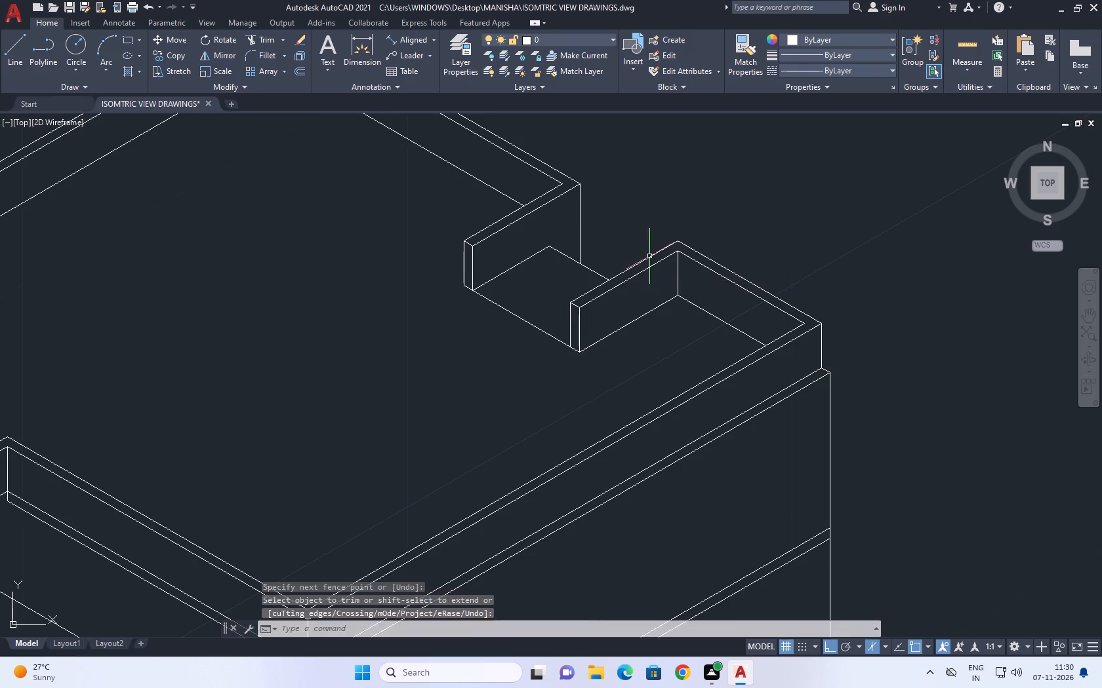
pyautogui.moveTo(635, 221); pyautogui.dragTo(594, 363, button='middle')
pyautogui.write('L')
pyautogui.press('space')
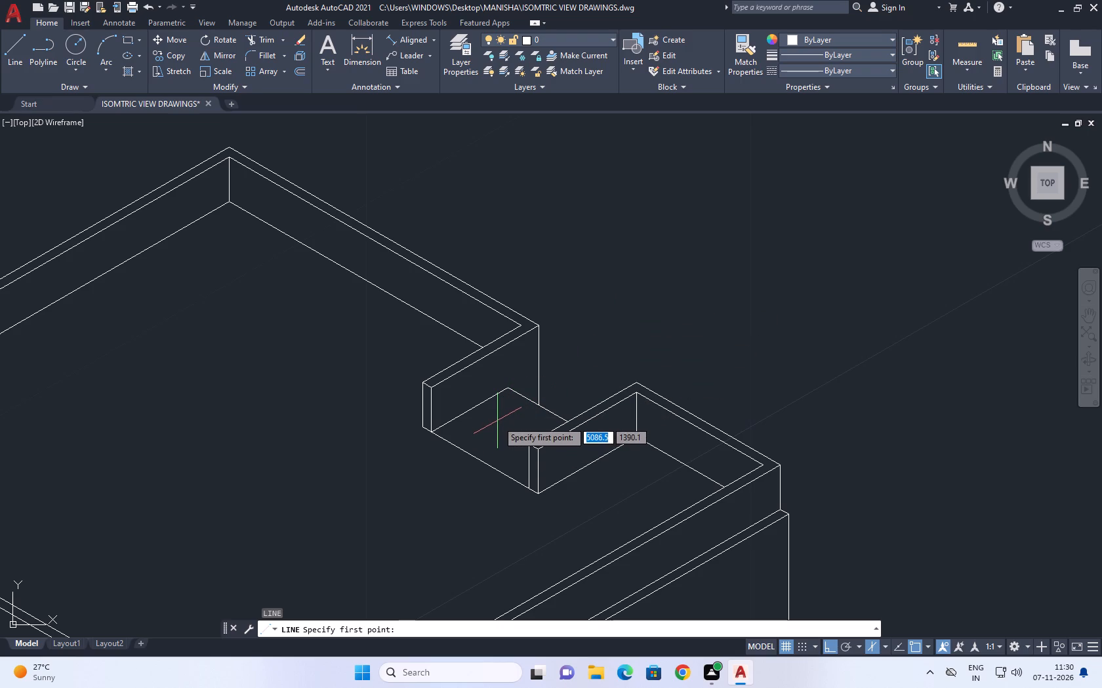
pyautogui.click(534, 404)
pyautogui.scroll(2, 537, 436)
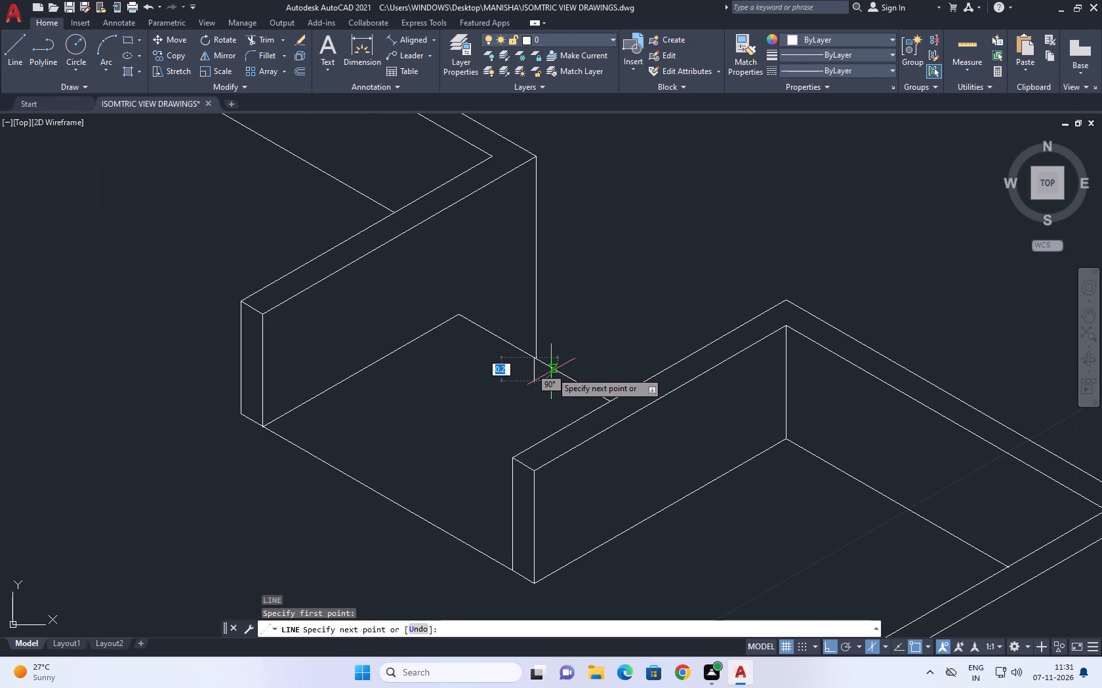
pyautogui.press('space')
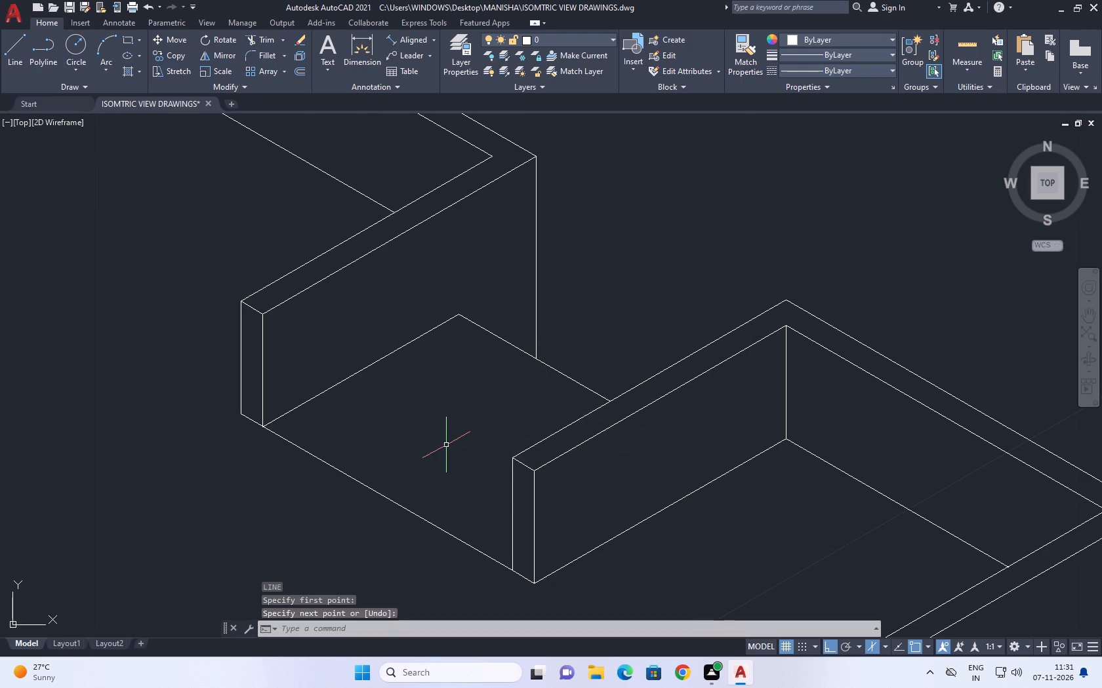
# Draw a line across the notch floor from about midway along its side edge, parallel to the back edge, past the opposite parapet's outer line.
pyautogui.press('l')
pyautogui.press('space')
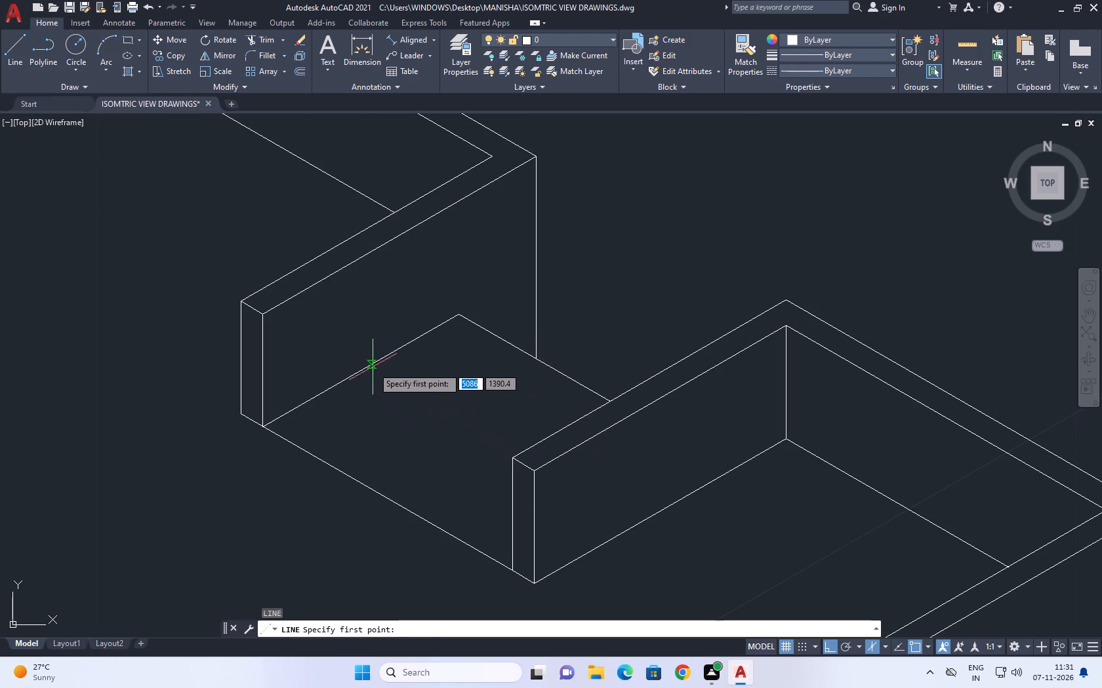
pyautogui.click(372, 366)
pyautogui.press('F5')
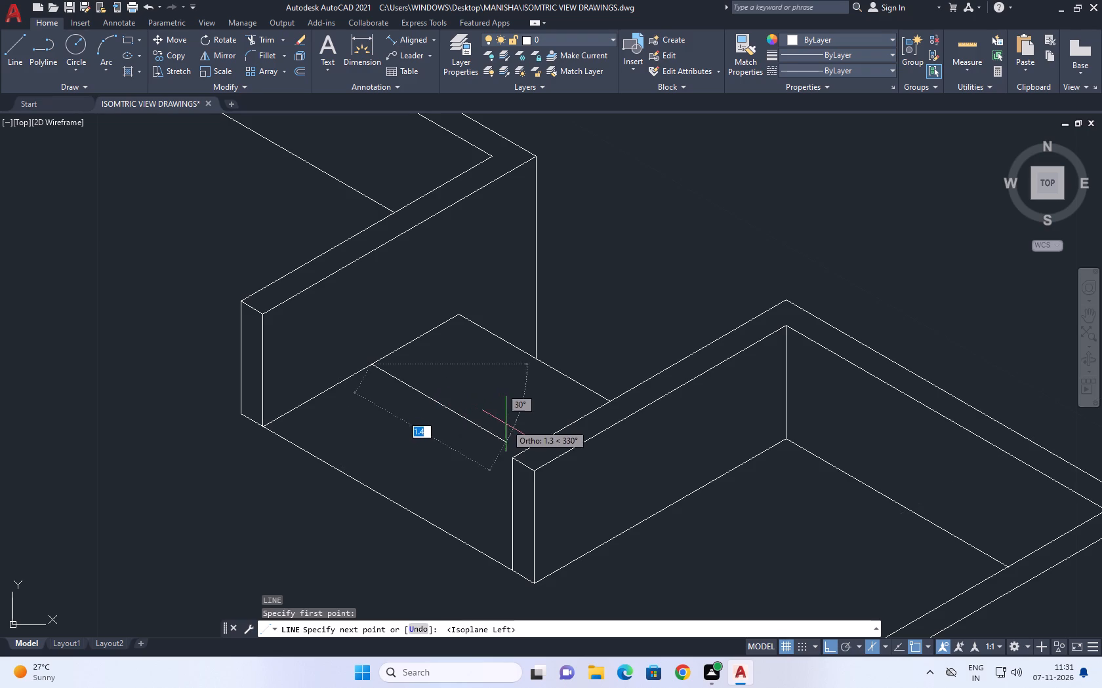
pyautogui.scroll(3, 534, 462)
pyautogui.click(544, 465)
pyautogui.press('F5')
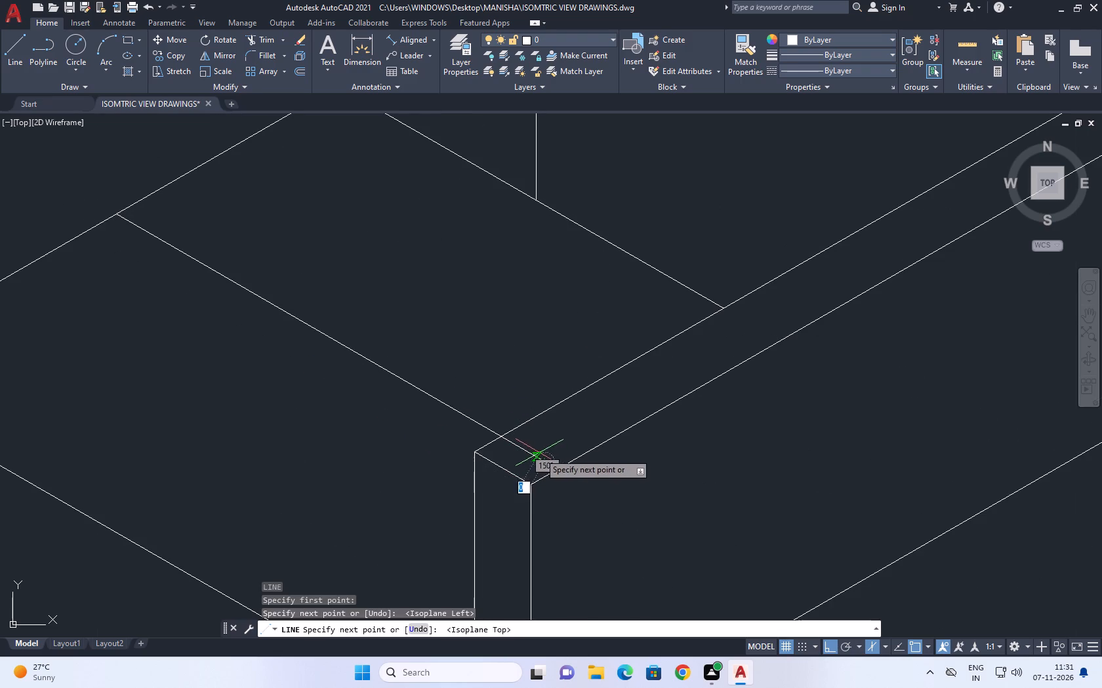
pyautogui.press('t')
pyautogui.press('r')
pyautogui.press('space')
pyautogui.click(527, 449)
pyautogui.press('`')
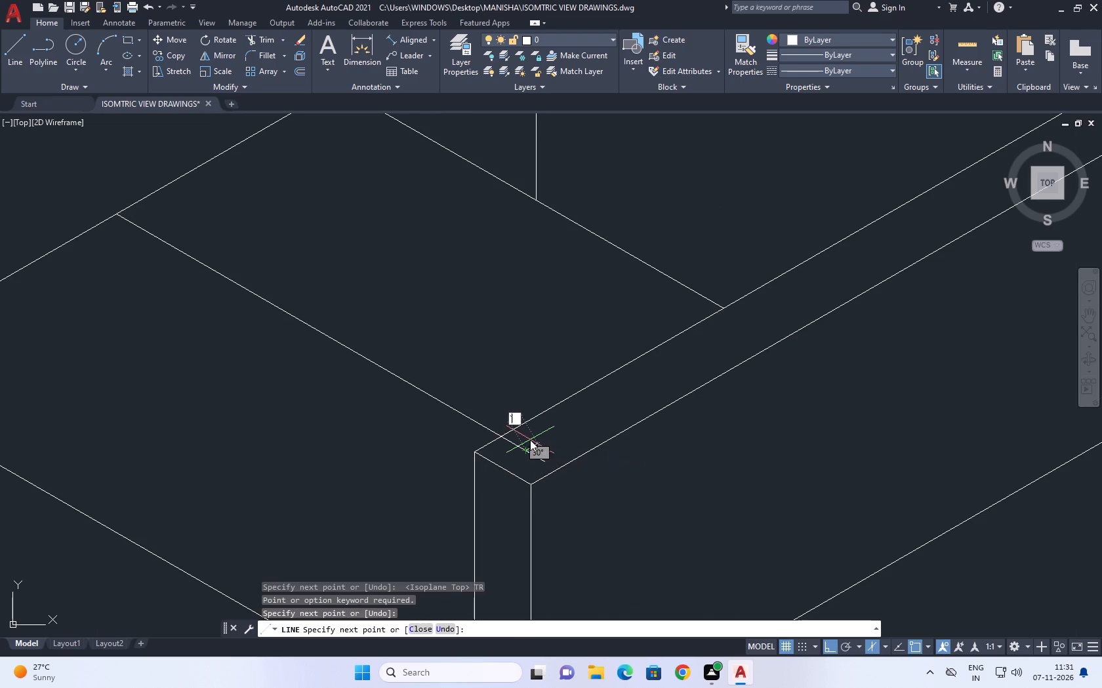
pyautogui.press('Escape')
pyautogui.write('TR')
pyautogui.press('space')
pyautogui.press('Escape')
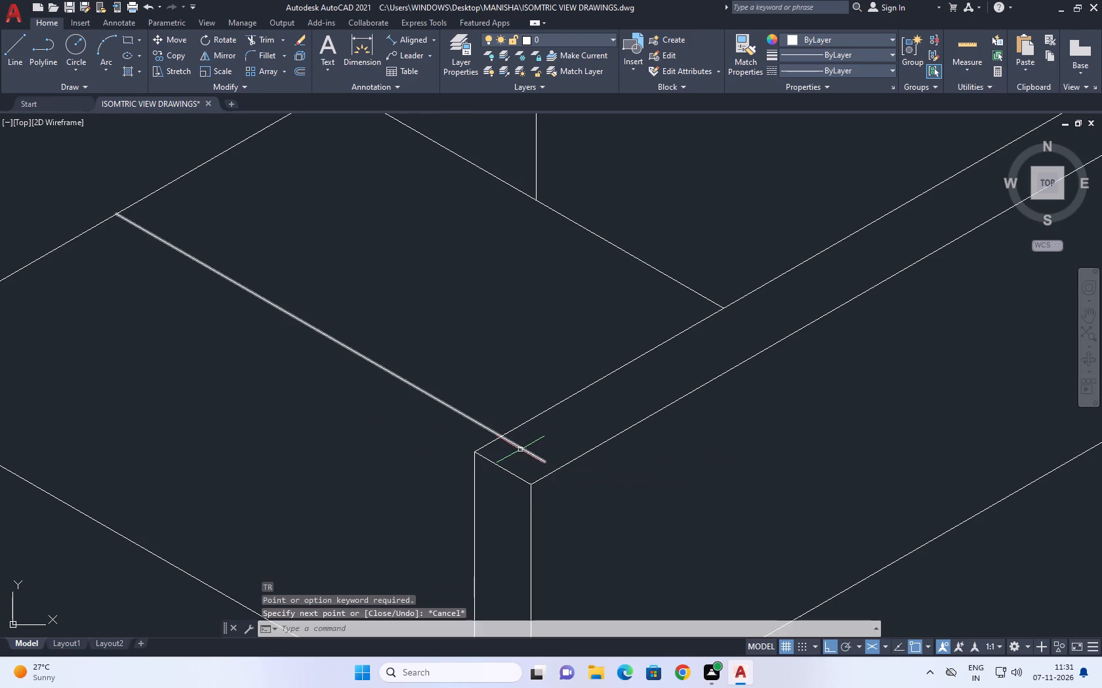
pyautogui.press('Escape')
# Trim the end of the new notch floor line that crosses onto the parapet top.
pyautogui.press('t')
pyautogui.press('r')
pyautogui.press('space')
pyautogui.click(533, 458)
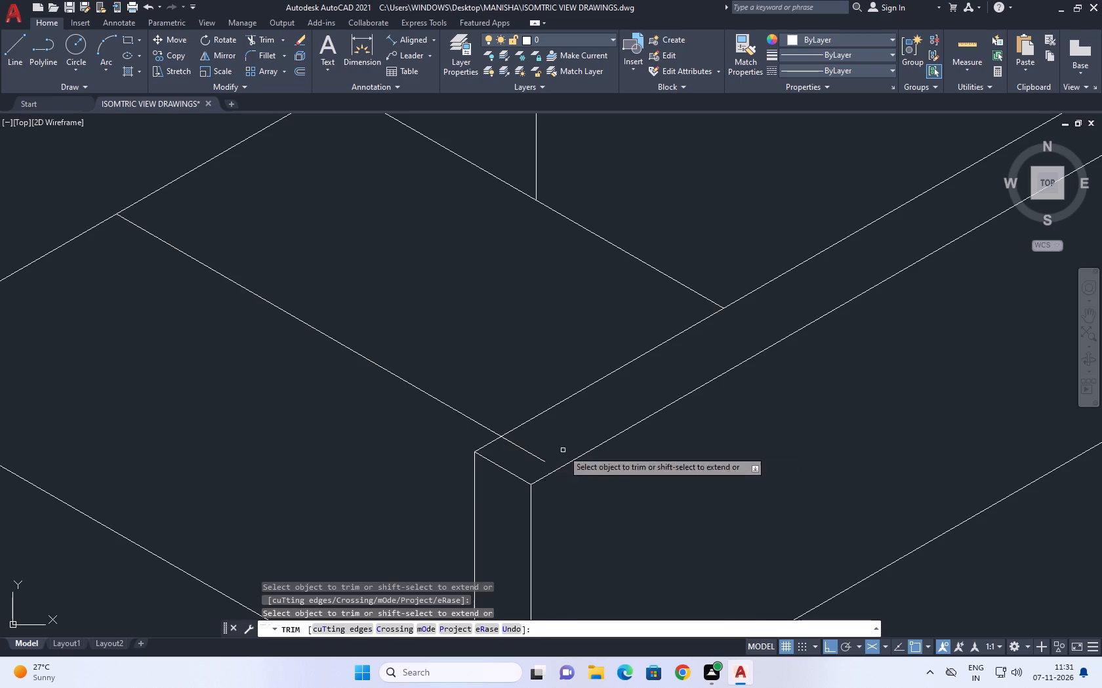
pyautogui.click(525, 457)
pyautogui.click(561, 442)
pyautogui.press('Escape')
# Copy the trimmed notch floor line a short distance toward the back edge, parallel to the original.
pyautogui.moveTo(463, 394); pyautogui.dragTo(443, 410)
pyautogui.click(387, 421)
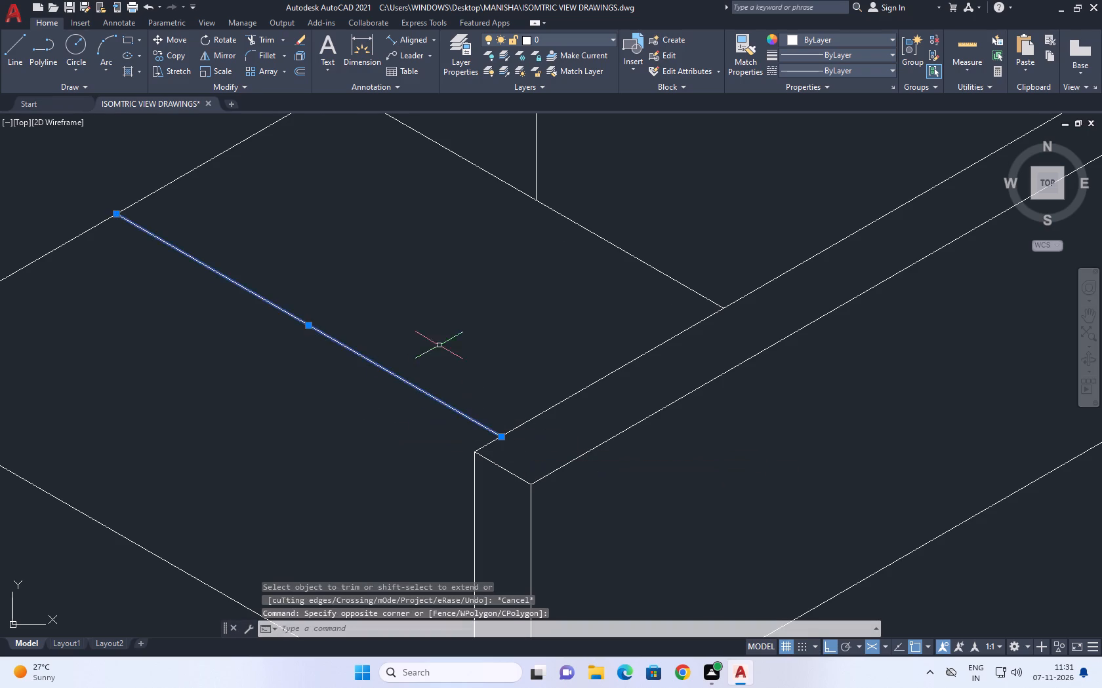
pyautogui.moveTo(439, 345); pyautogui.dragTo(432, 444, button='middle')
pyautogui.press('c')
pyautogui.press('o')
pyautogui.press('space')
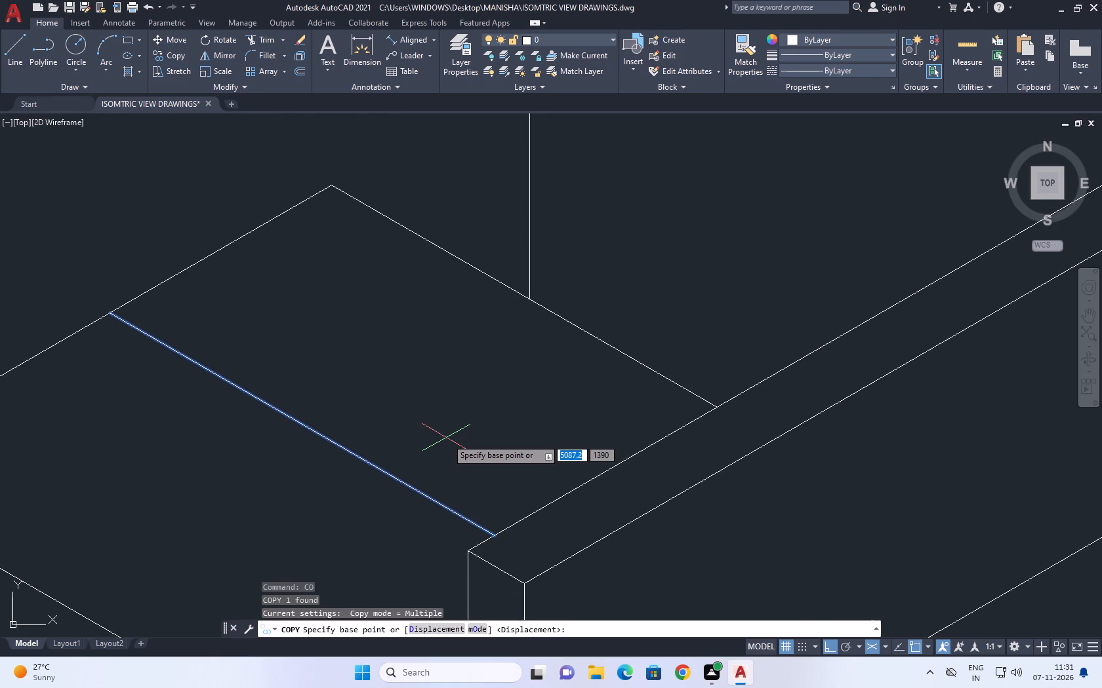
pyautogui.click(384, 473)
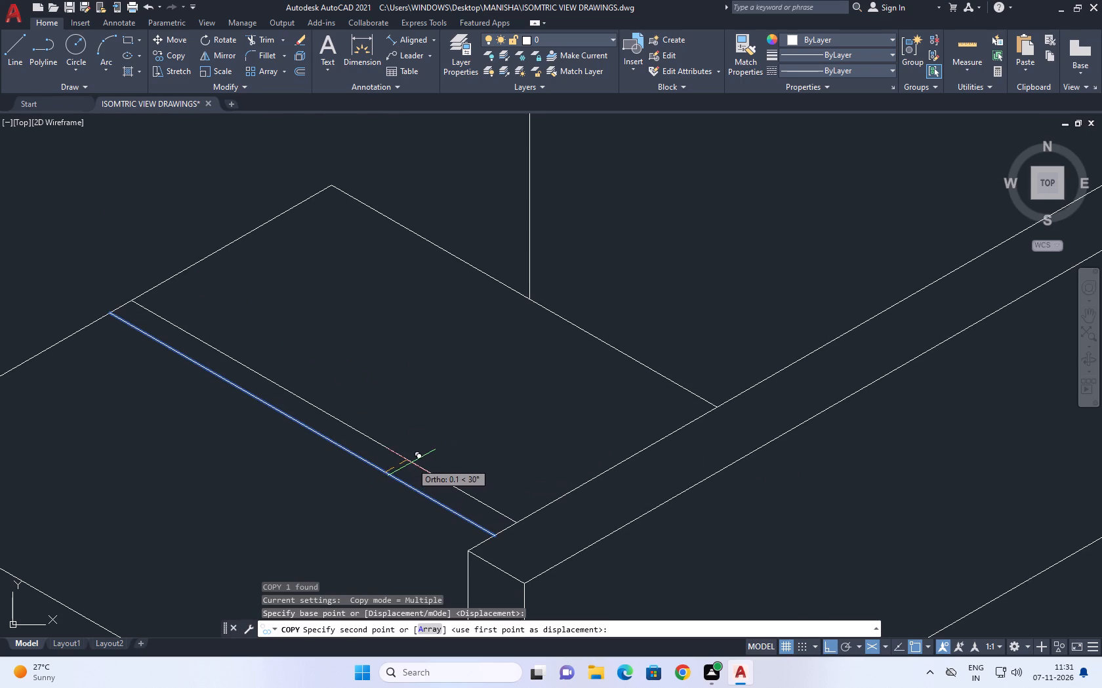
pyautogui.click(439, 457)
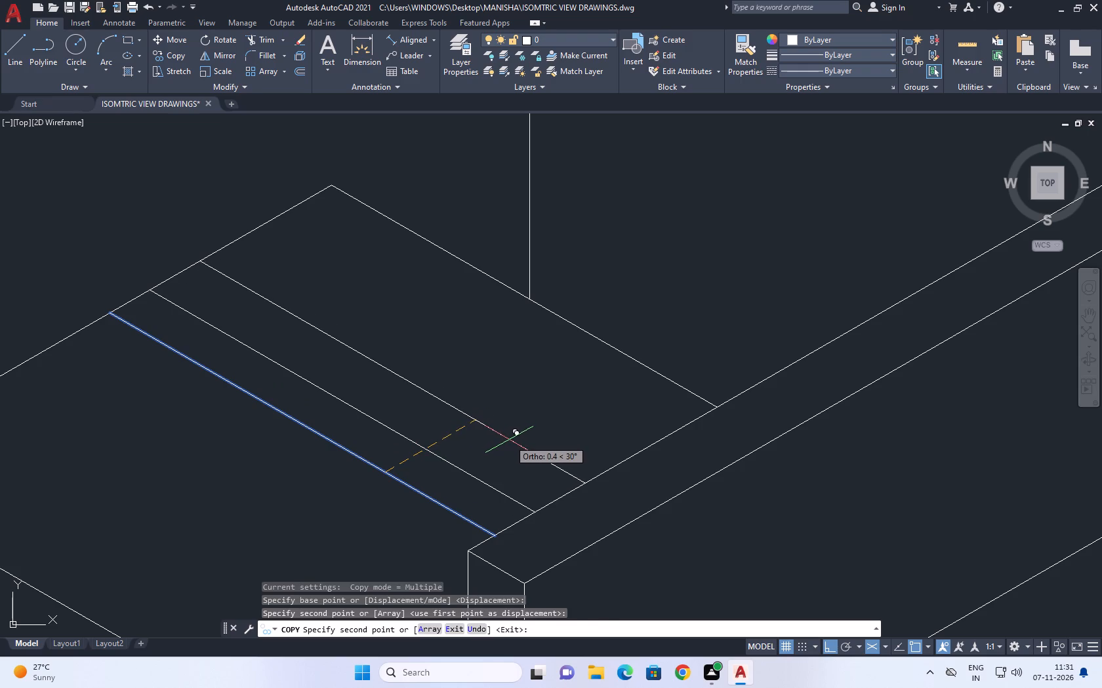
# Place a second copy of the line shifted along its own direction past the parapet, and finish copying.
pyautogui.press('F5')
pyautogui.press('F5')
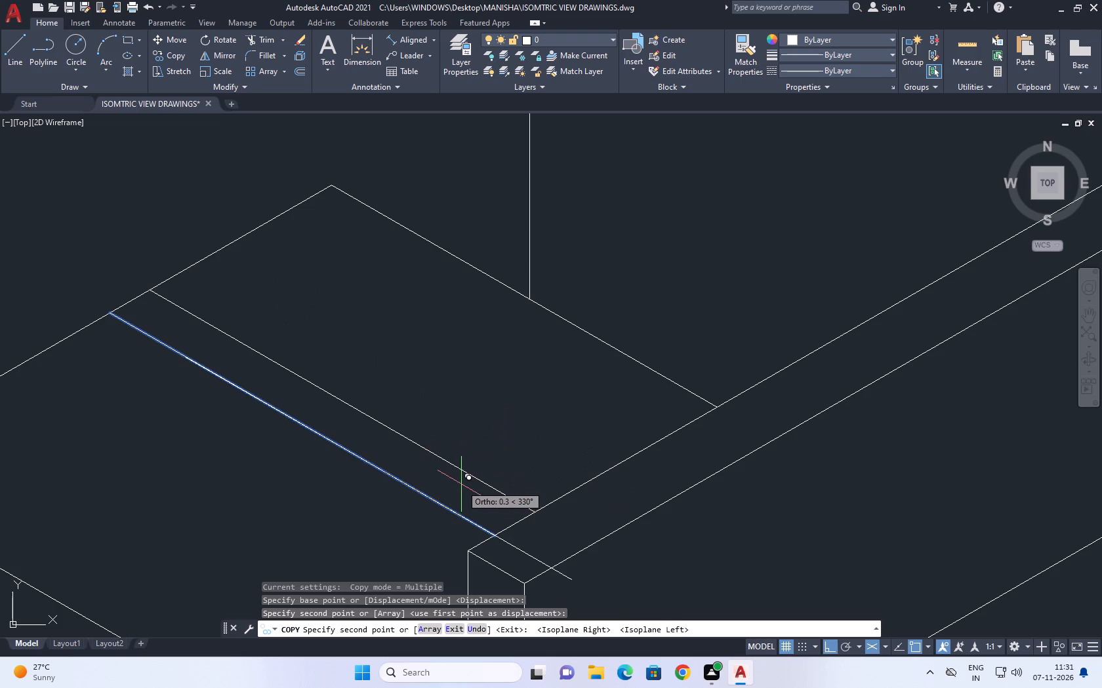
pyautogui.scroll(1, 464, 478)
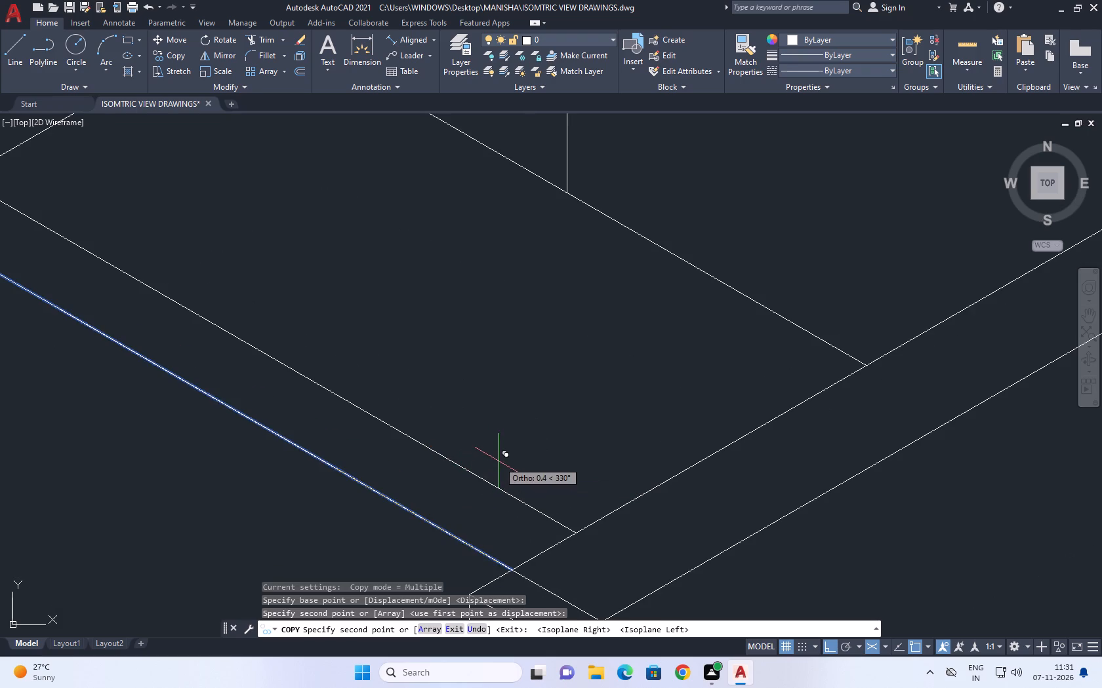
pyautogui.click(538, 428)
pyautogui.scroll(-3, 564, 379)
pyautogui.press('space')
# Erase the copied notch floor line that extends past the parapet.
pyautogui.scroll(2, 573, 433)
pyautogui.click(563, 436)
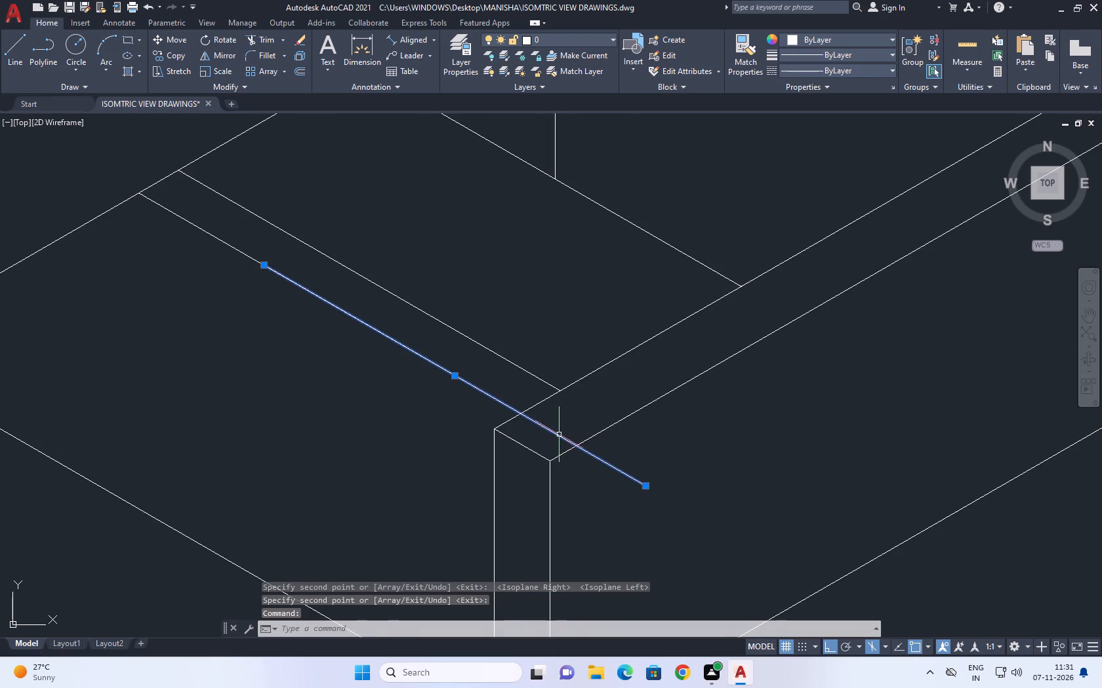
pyautogui.moveTo(559, 434); pyautogui.dragTo(582, 420, button='middle')
pyautogui.press('Delete')
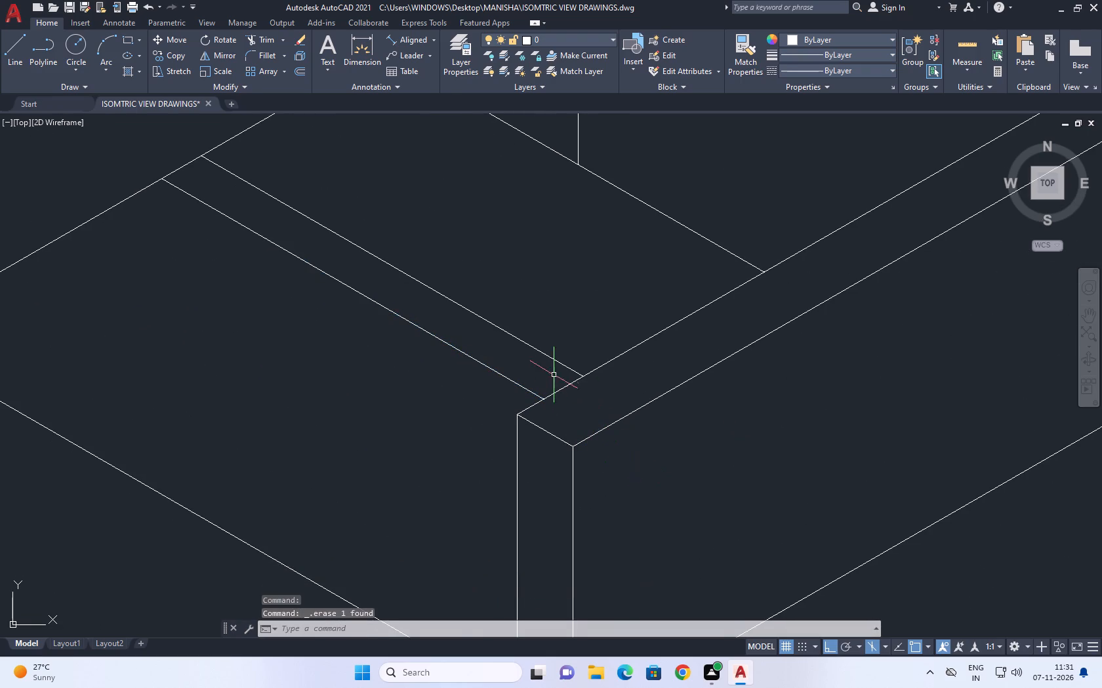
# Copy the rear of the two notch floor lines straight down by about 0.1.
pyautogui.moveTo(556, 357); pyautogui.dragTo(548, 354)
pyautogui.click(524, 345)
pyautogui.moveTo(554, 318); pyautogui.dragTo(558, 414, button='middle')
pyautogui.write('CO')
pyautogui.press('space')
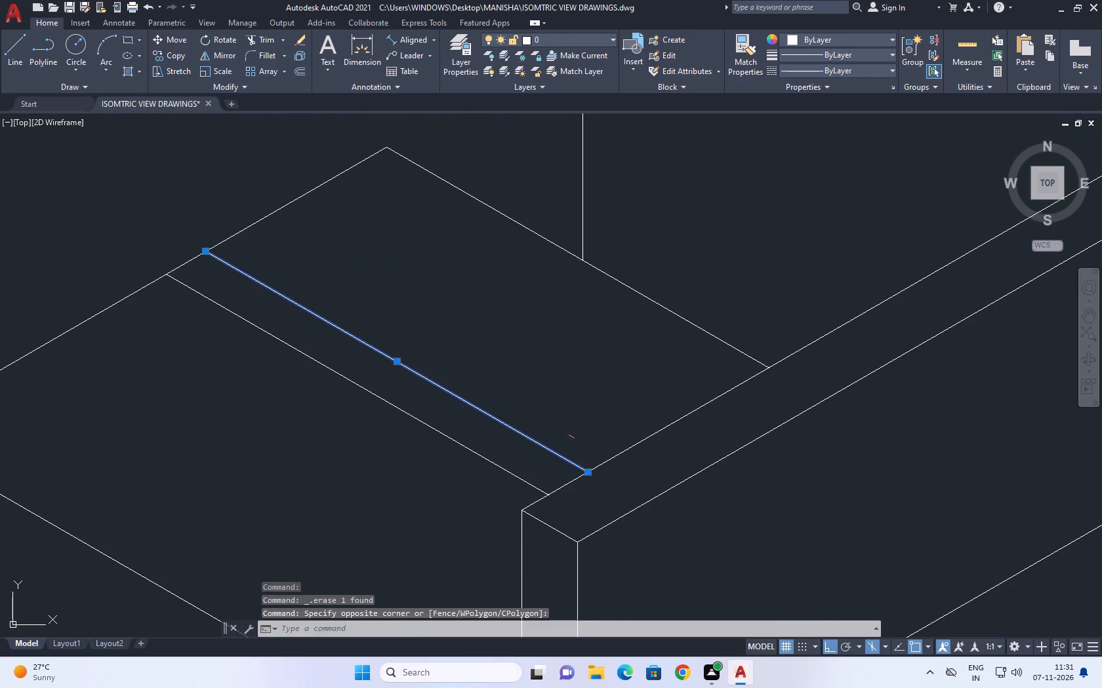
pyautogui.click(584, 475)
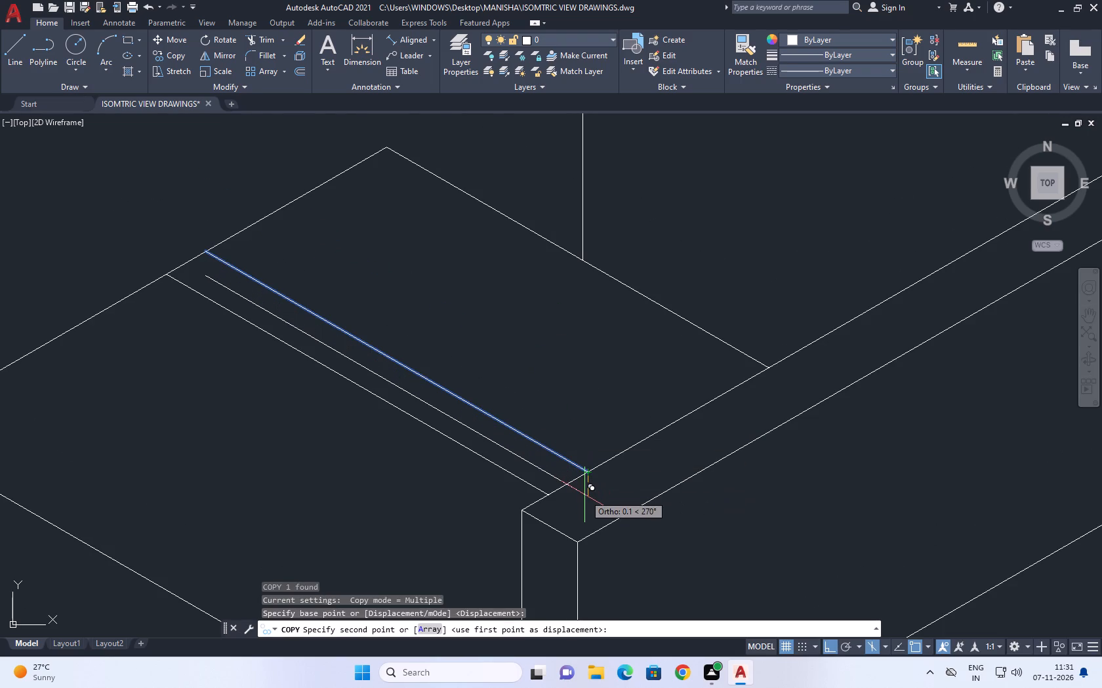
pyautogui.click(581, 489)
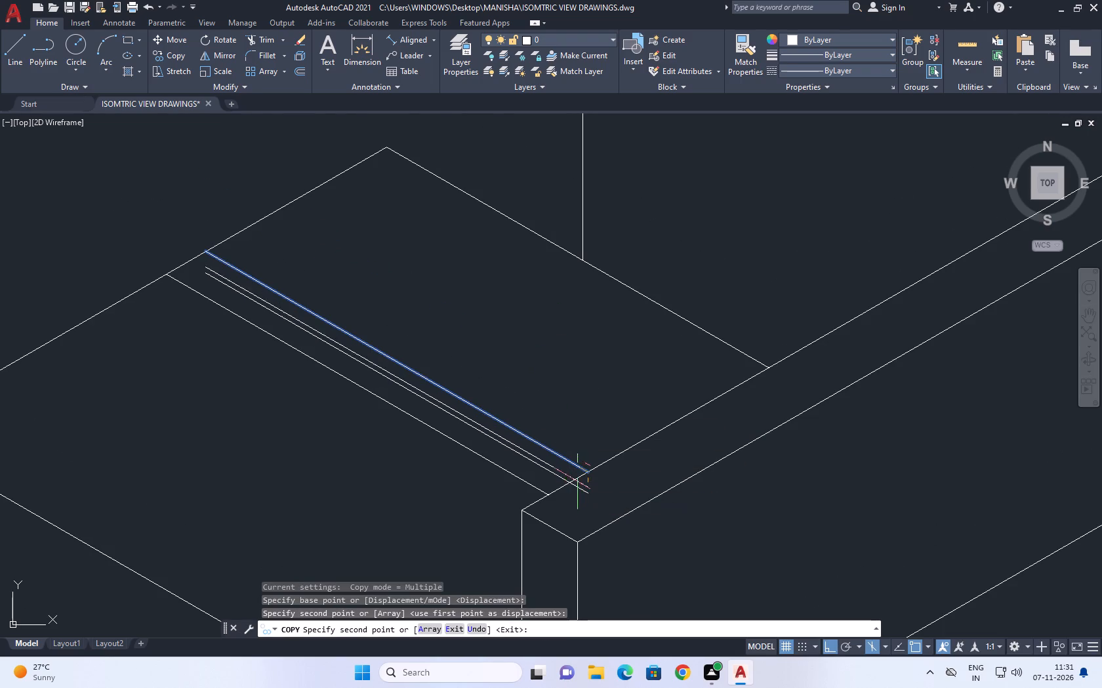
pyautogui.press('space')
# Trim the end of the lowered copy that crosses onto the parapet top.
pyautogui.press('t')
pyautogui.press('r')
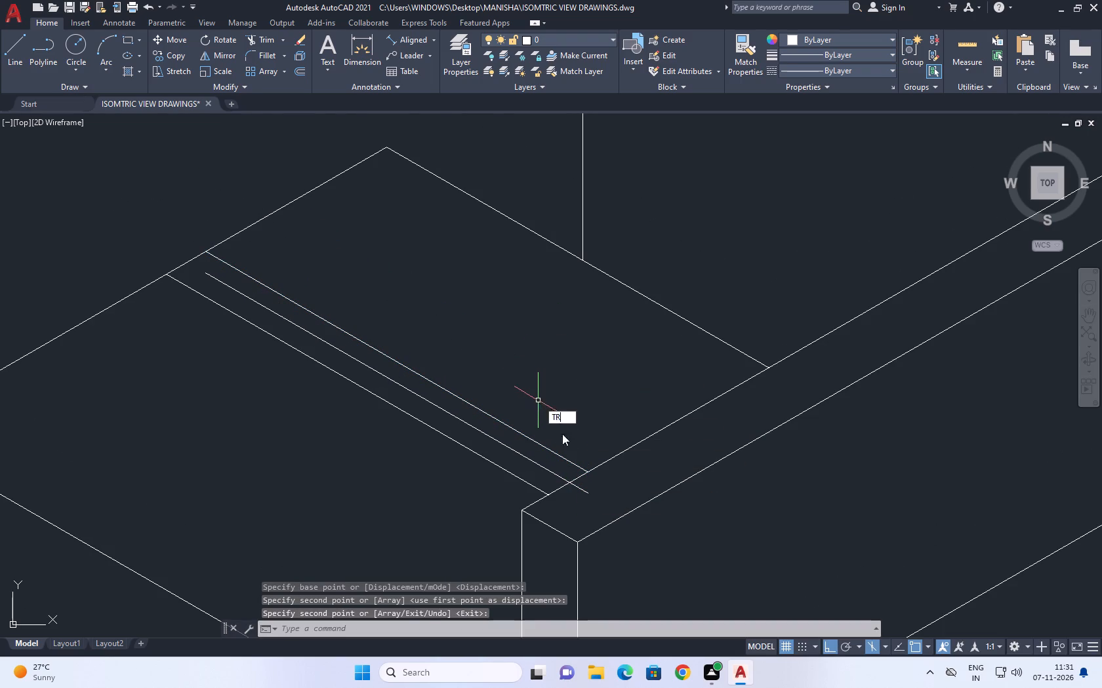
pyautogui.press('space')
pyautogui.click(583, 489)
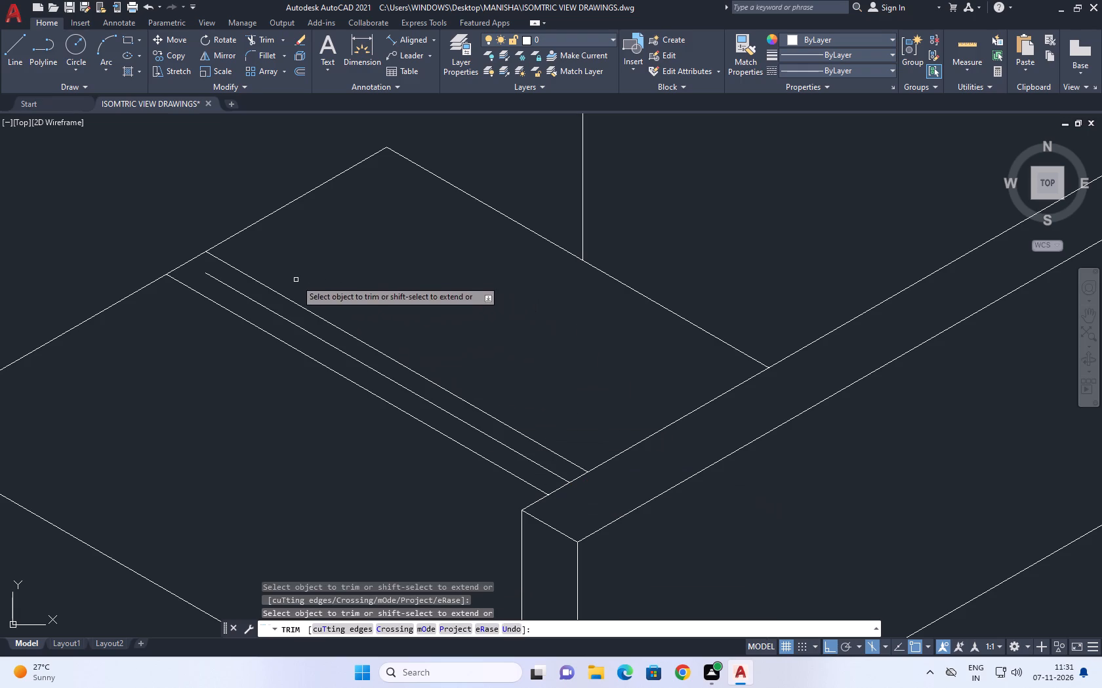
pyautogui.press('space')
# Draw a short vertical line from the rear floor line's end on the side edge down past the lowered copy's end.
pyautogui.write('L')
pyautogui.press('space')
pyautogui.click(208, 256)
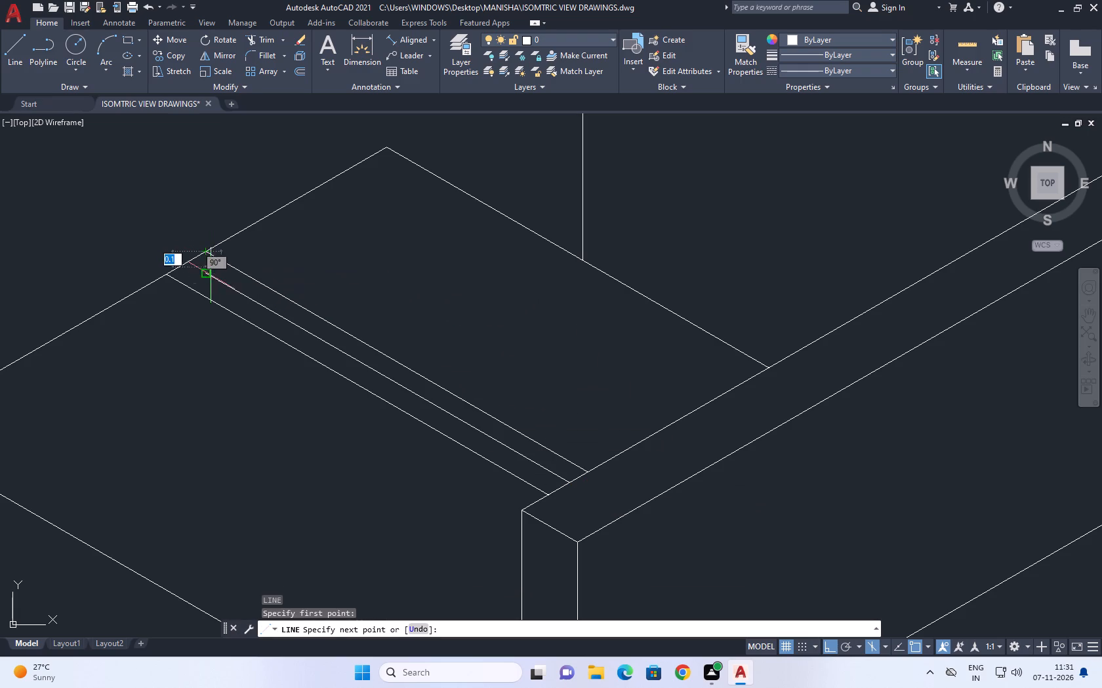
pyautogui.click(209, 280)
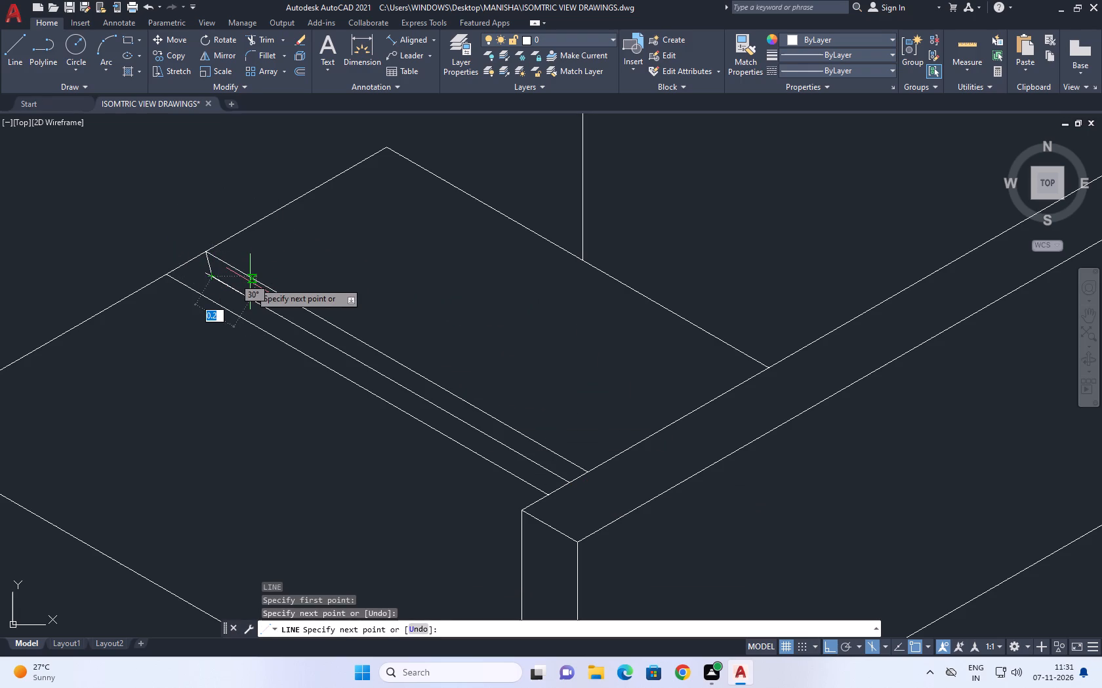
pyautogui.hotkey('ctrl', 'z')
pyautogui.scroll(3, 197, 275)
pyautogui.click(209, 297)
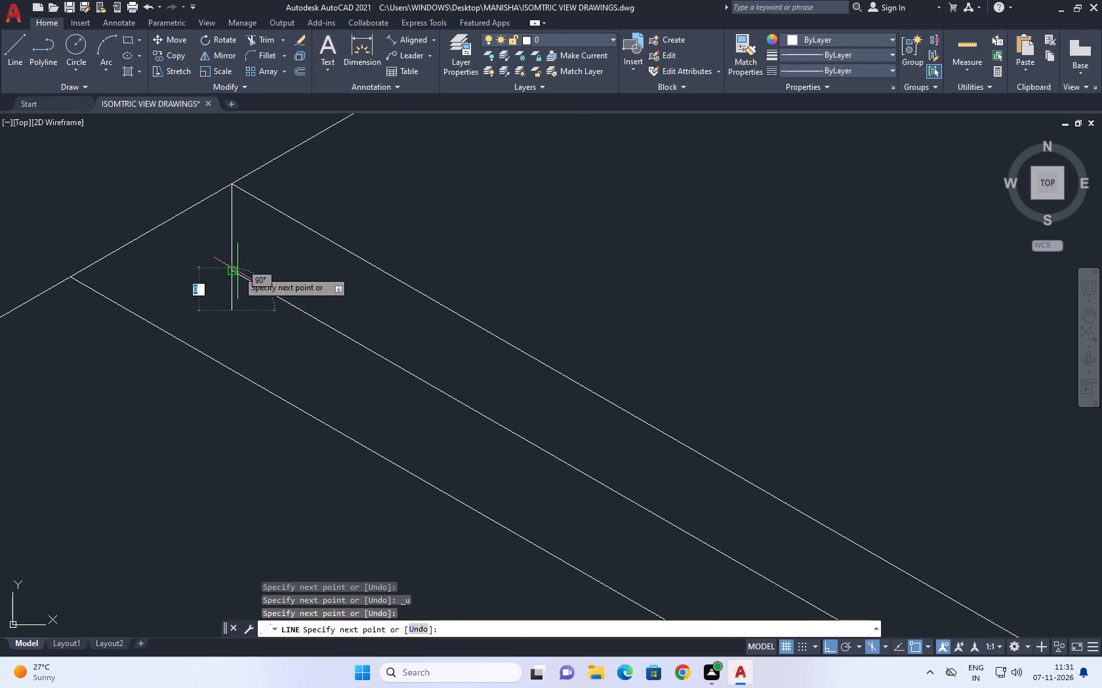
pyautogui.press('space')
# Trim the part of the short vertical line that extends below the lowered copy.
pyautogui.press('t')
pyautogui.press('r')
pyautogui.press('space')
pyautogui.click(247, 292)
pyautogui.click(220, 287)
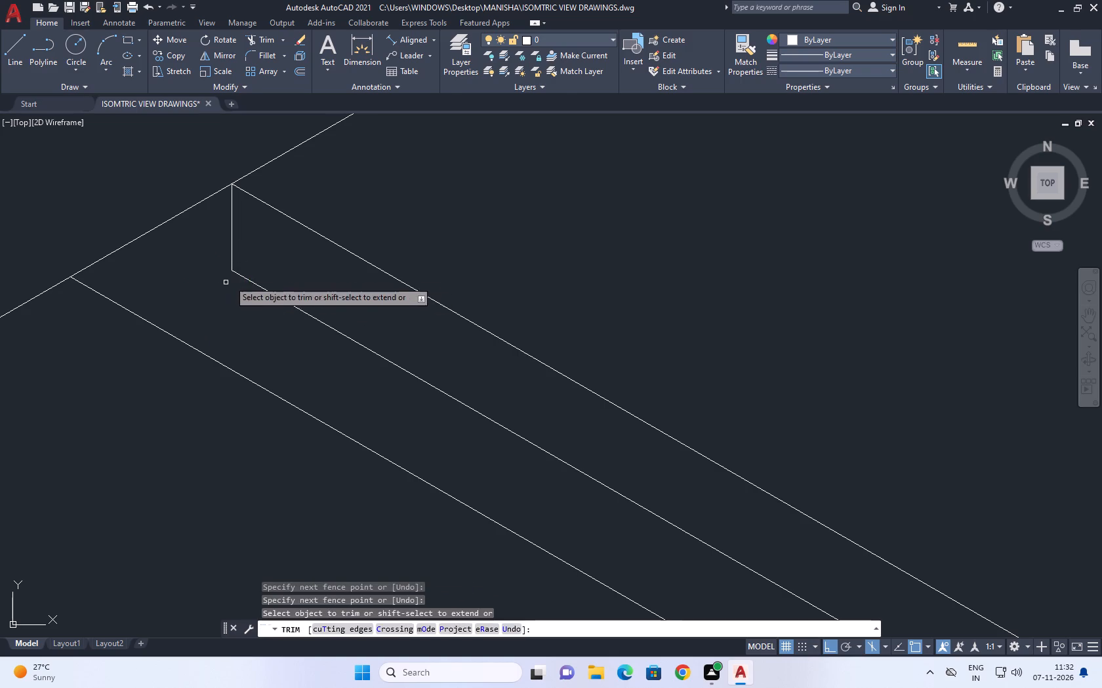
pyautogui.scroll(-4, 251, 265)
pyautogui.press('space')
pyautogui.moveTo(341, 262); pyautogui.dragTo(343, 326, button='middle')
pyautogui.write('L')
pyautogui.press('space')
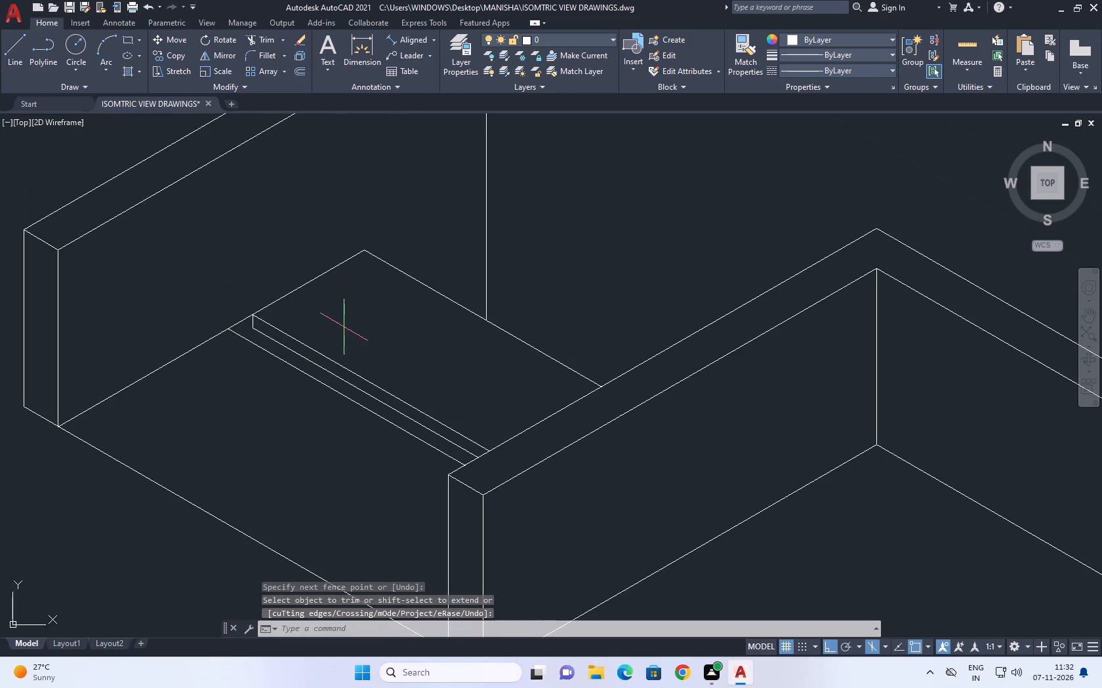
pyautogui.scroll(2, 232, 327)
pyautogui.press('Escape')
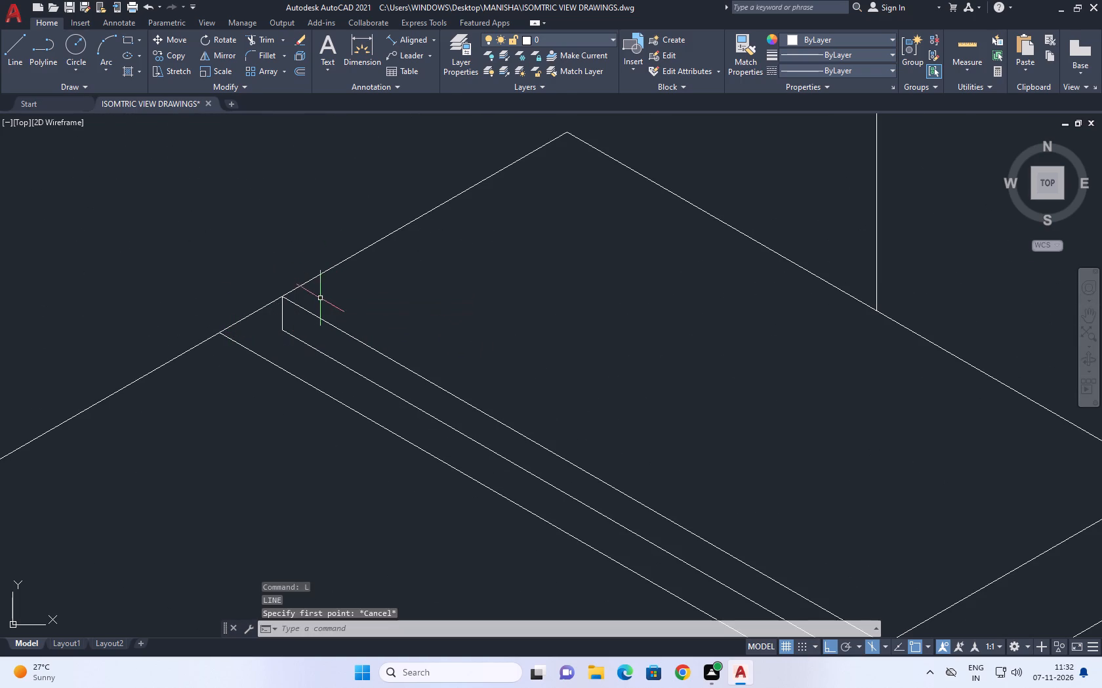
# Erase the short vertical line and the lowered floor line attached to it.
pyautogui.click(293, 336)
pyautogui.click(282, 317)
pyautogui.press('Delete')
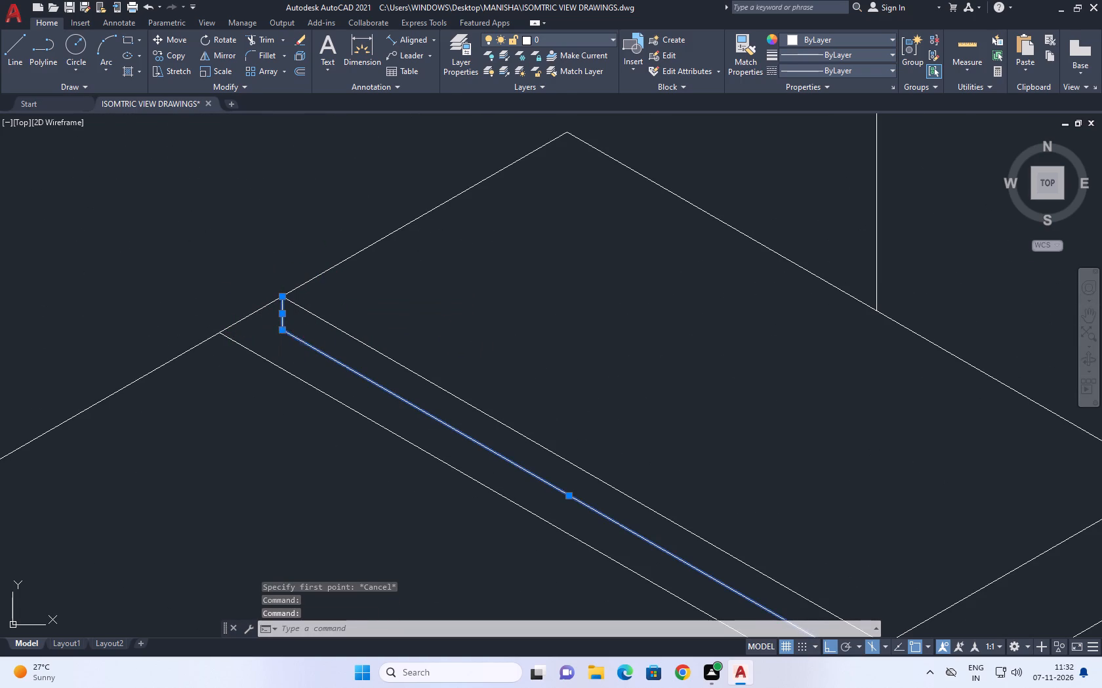
# Copy the two parallel notch floor lines one line spacing toward the back edge, undoing any extra copy placed off the side edge.
pyautogui.moveTo(500, 339); pyautogui.dragTo(357, 221, button='middle')
pyautogui.scroll(-2, 410, 297)
pyautogui.scroll(-1, 519, 303)
pyautogui.moveTo(519, 303); pyautogui.dragTo(505, 323, button='middle')
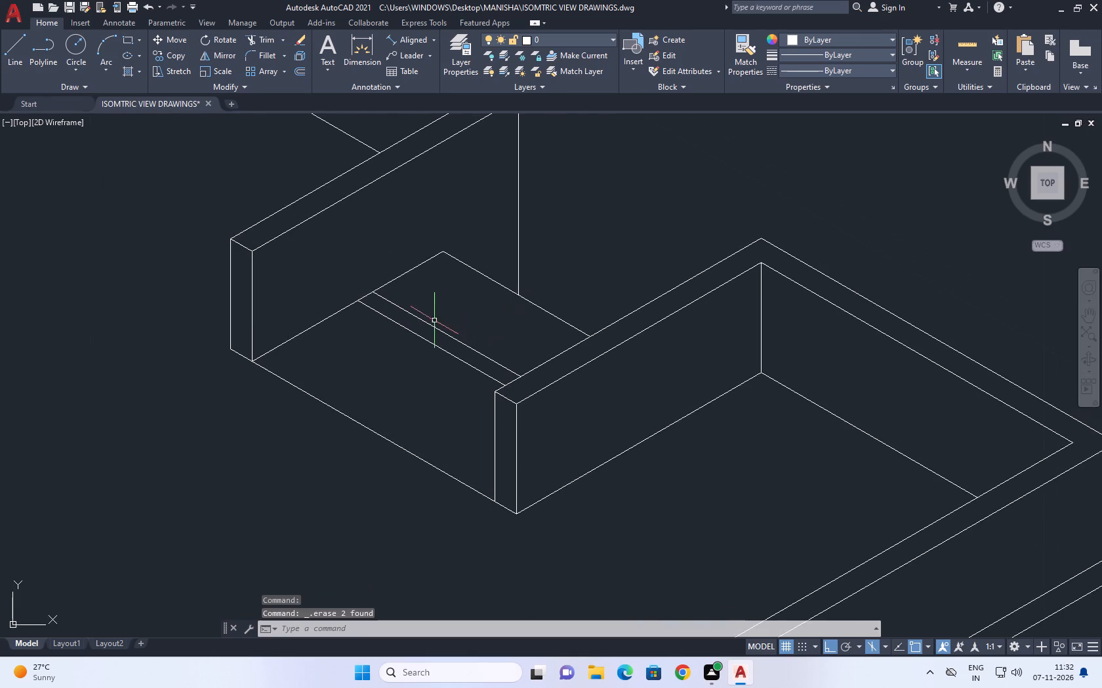
pyautogui.scroll(1, 434, 320)
pyautogui.click(498, 320)
pyautogui.moveTo(389, 367); pyautogui.dragTo(398, 367)
pyautogui.moveTo(479, 319); pyautogui.dragTo(449, 354, button='middle')
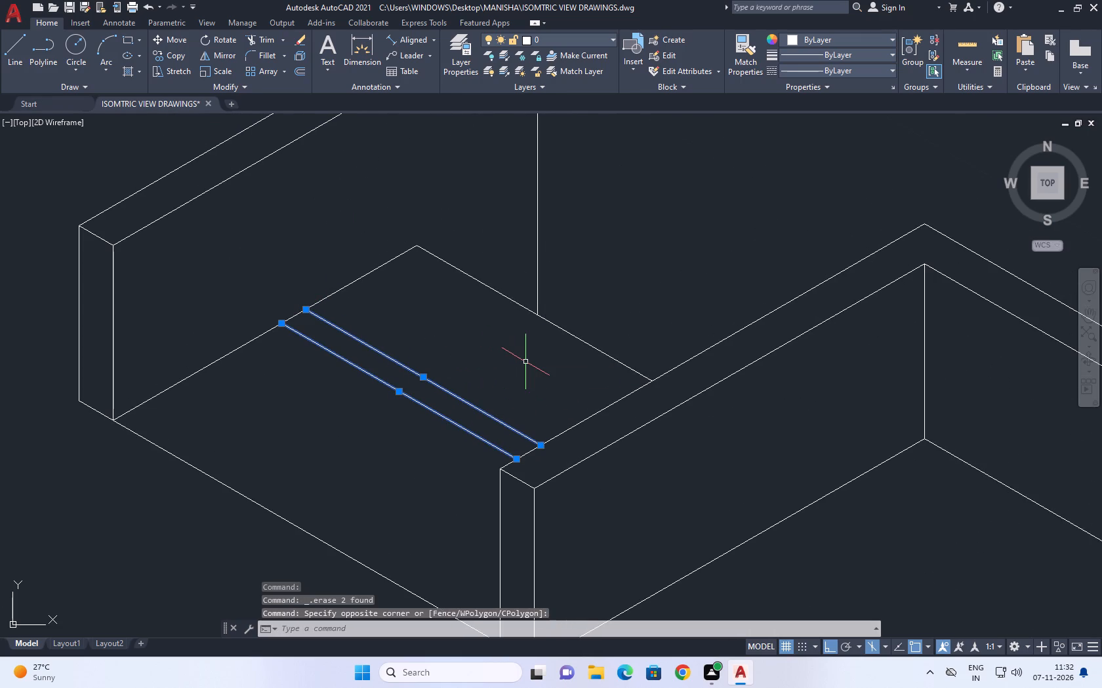
pyautogui.press('c')
pyautogui.press('o')
pyautogui.press('space')
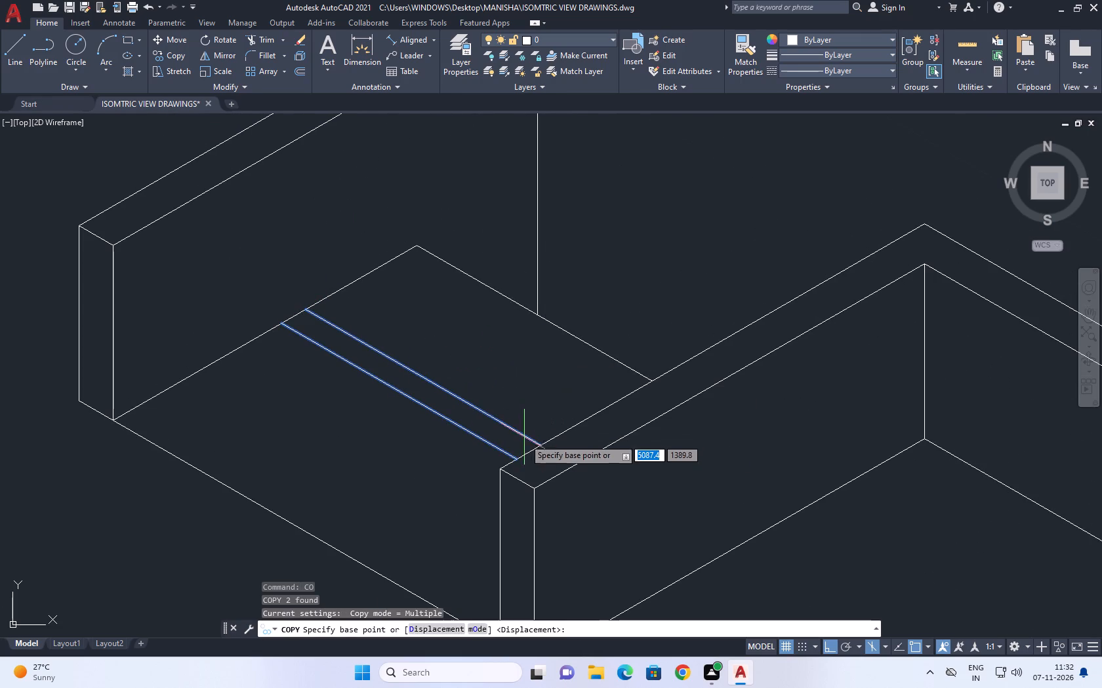
pyautogui.click(512, 457)
pyautogui.click(542, 442)
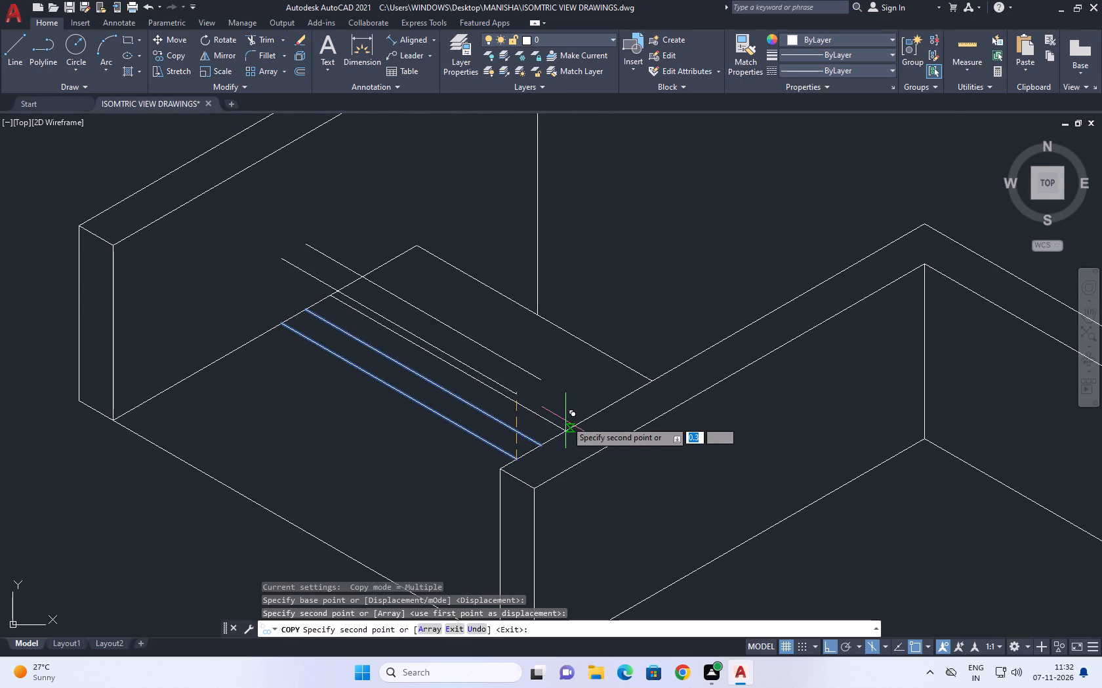
pyautogui.click(562, 427)
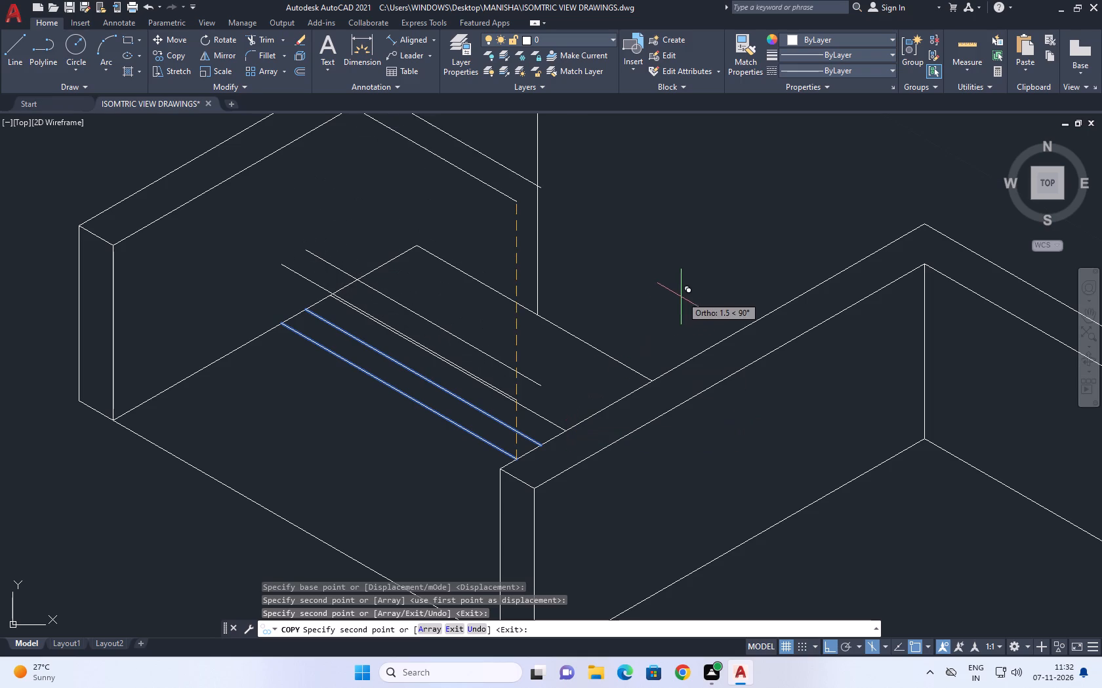
pyautogui.hotkey('ctrl', 'z')
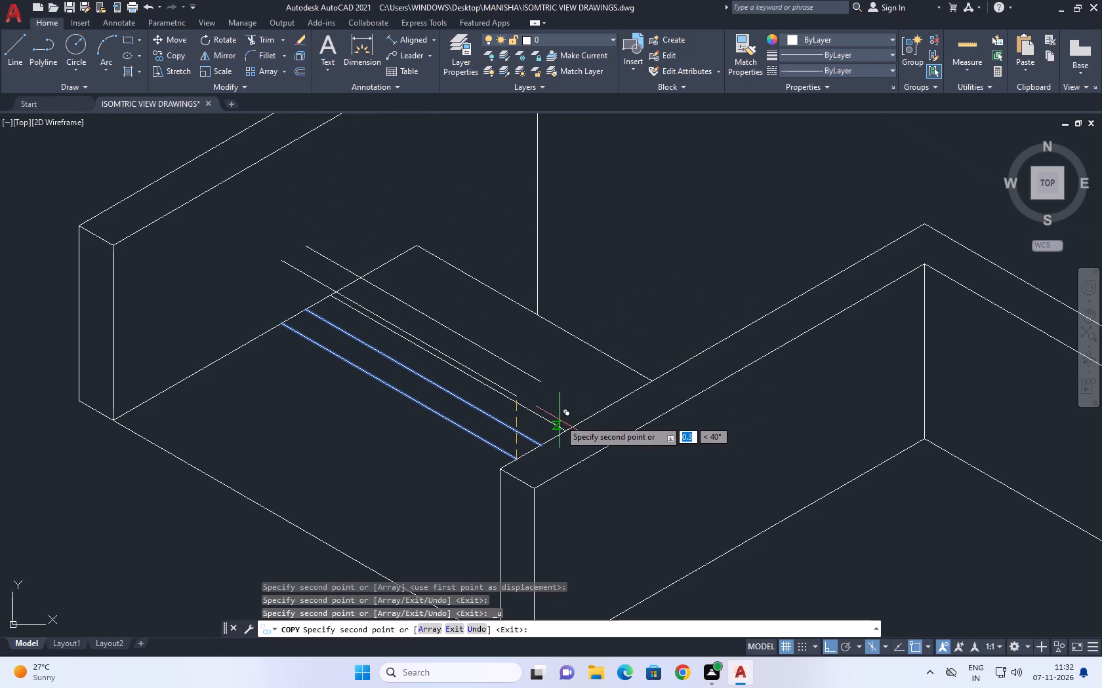
# Switch to the top isoplane and place further evenly spaced copies of the line pair until one passes the back edge, and end copying.
pyautogui.press('F5')
pyautogui.scroll(1, 554, 426)
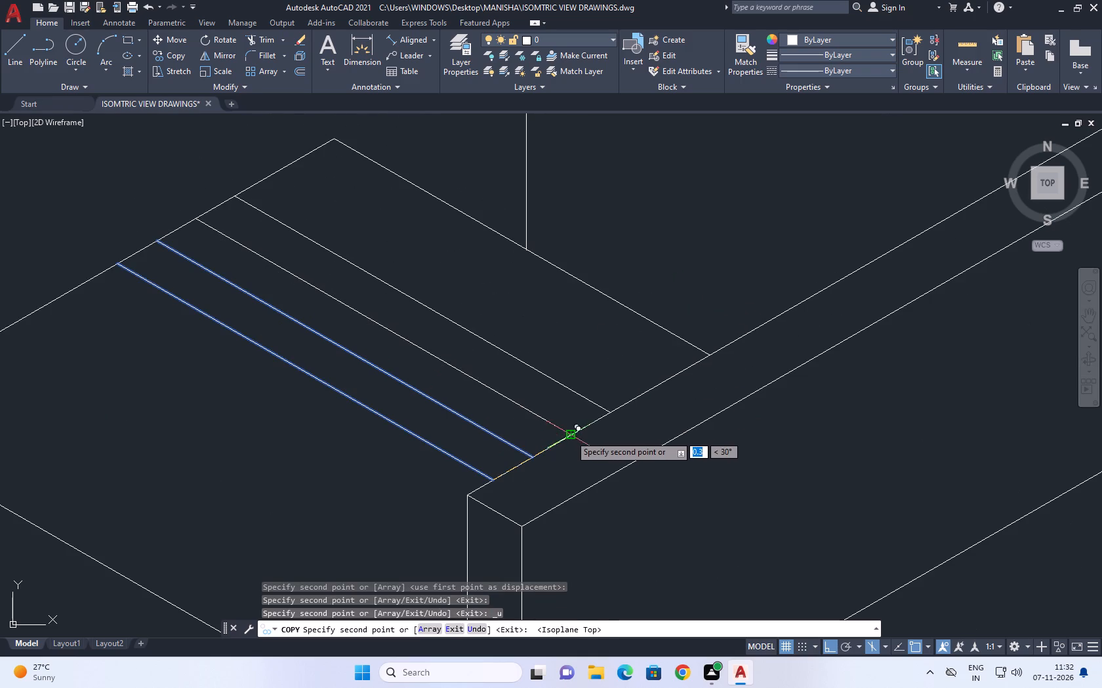
pyautogui.click(570, 435)
pyautogui.click(609, 410)
pyautogui.click(643, 389)
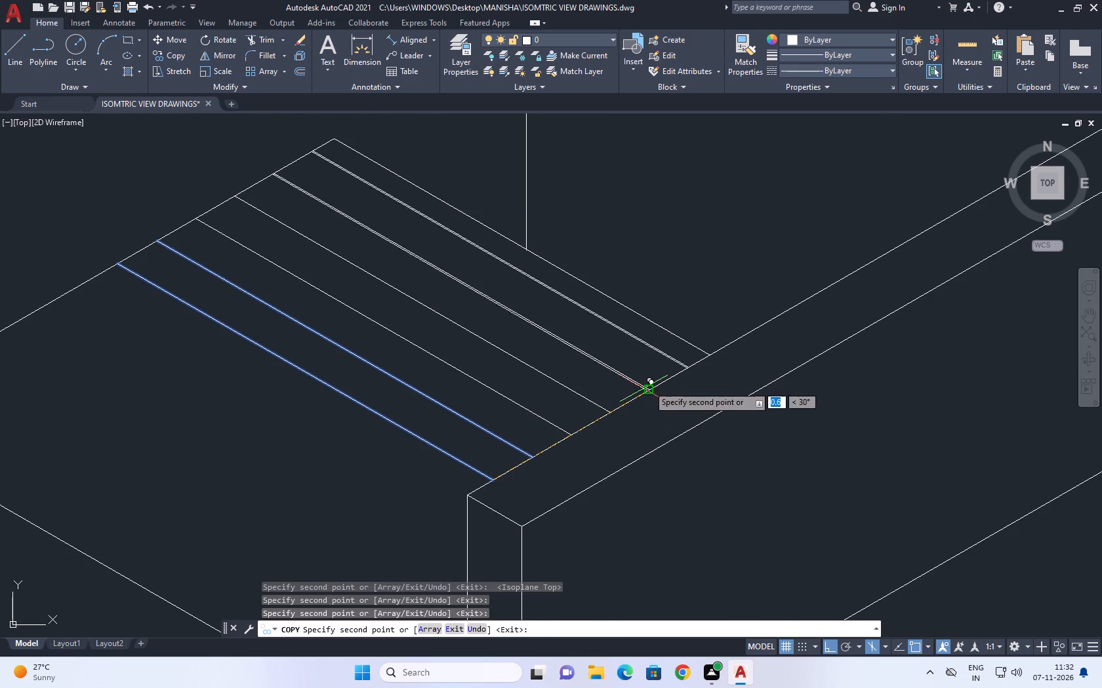
pyautogui.click(685, 362)
pyautogui.rightClick(722, 277)
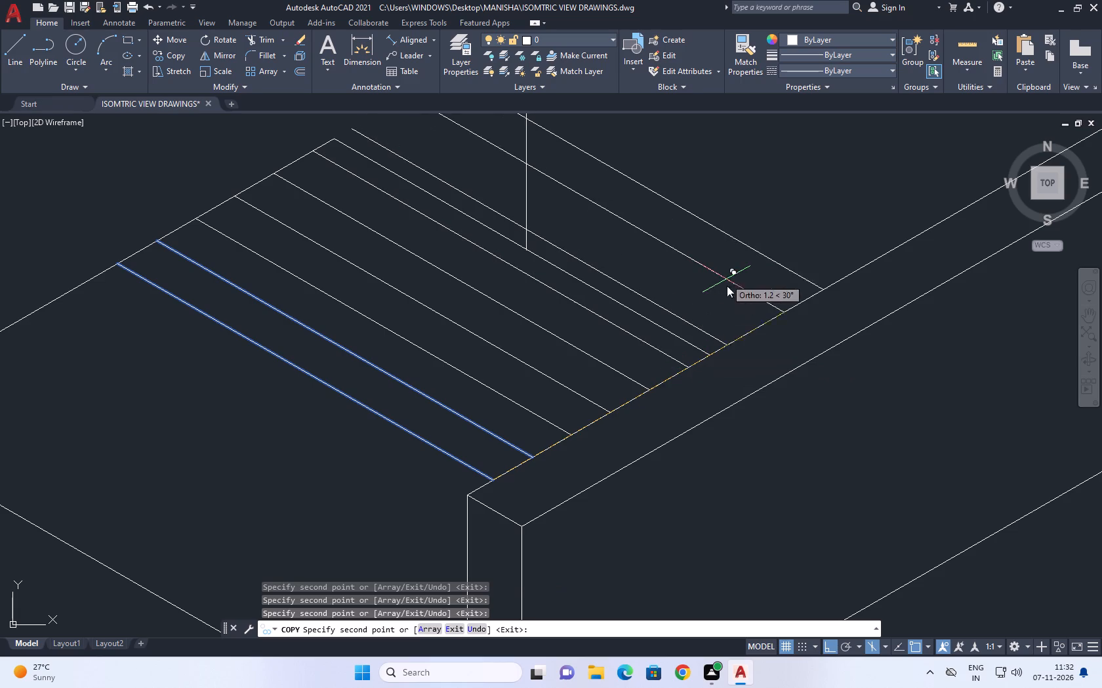
pyautogui.click(767, 311)
# Erase the notch floor's original back edge line between the last two copied lines.
pyautogui.click(688, 337)
pyautogui.click(680, 343)
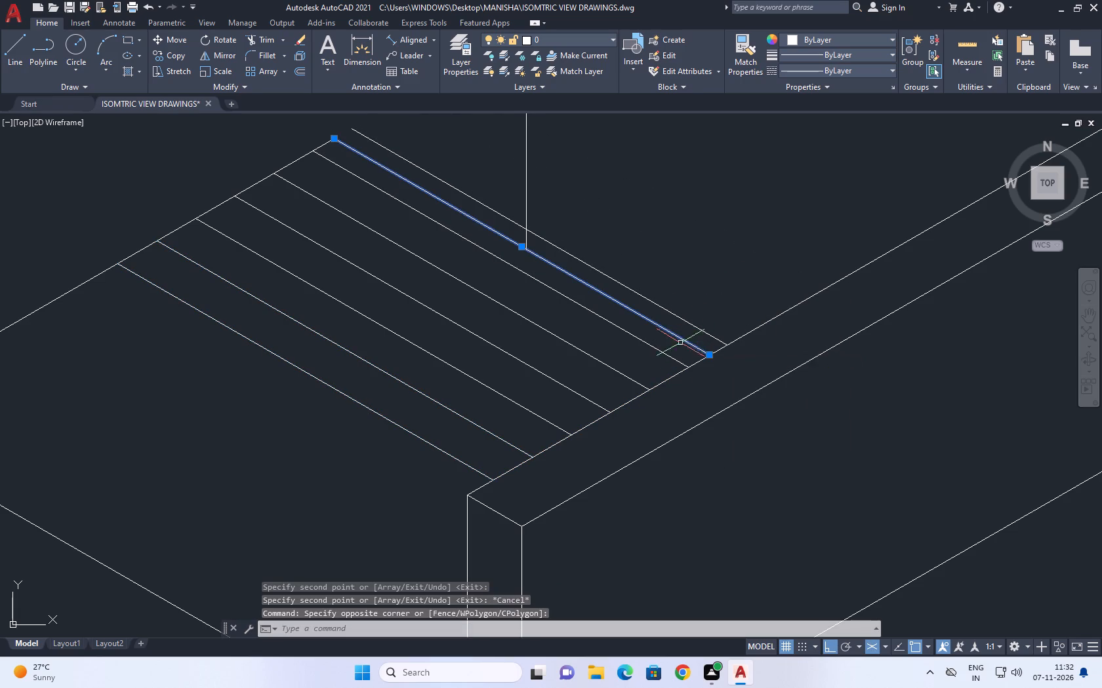
pyautogui.rightClick(704, 258)
pyautogui.click(740, 334)
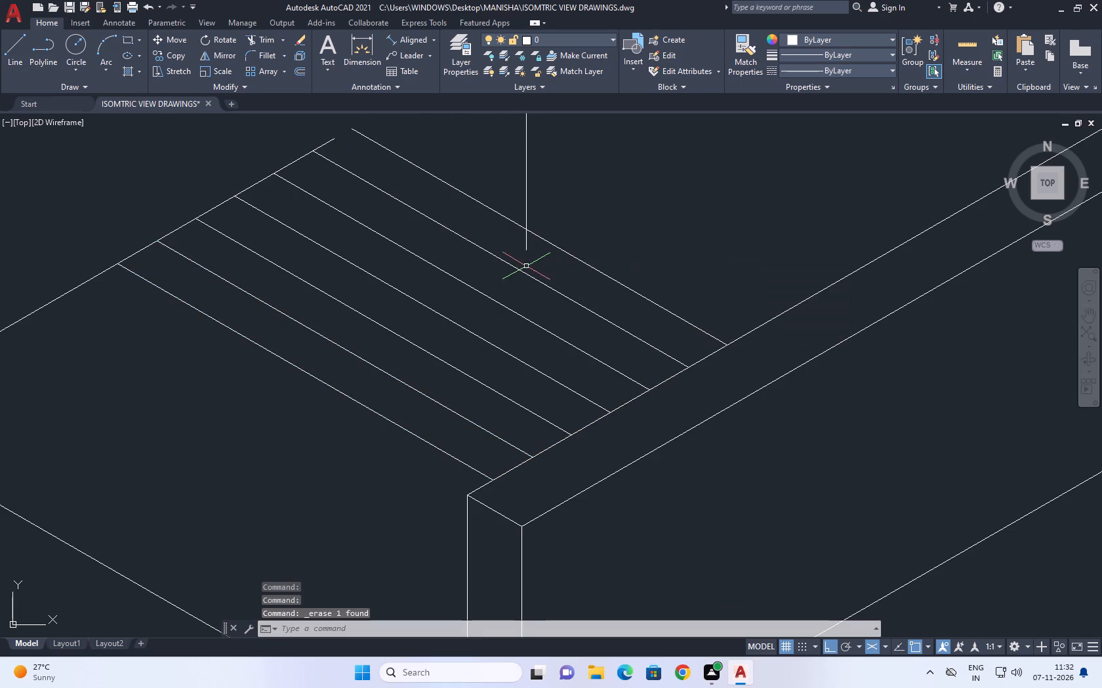
# Erase the overlapping duplicates on the two floor lines just in front of the rearmost line.
pyautogui.click(523, 269)
pyautogui.rightClick(594, 228)
pyautogui.click(643, 311)
pyautogui.click(542, 332)
pyautogui.click(539, 332)
pyautogui.click(542, 328)
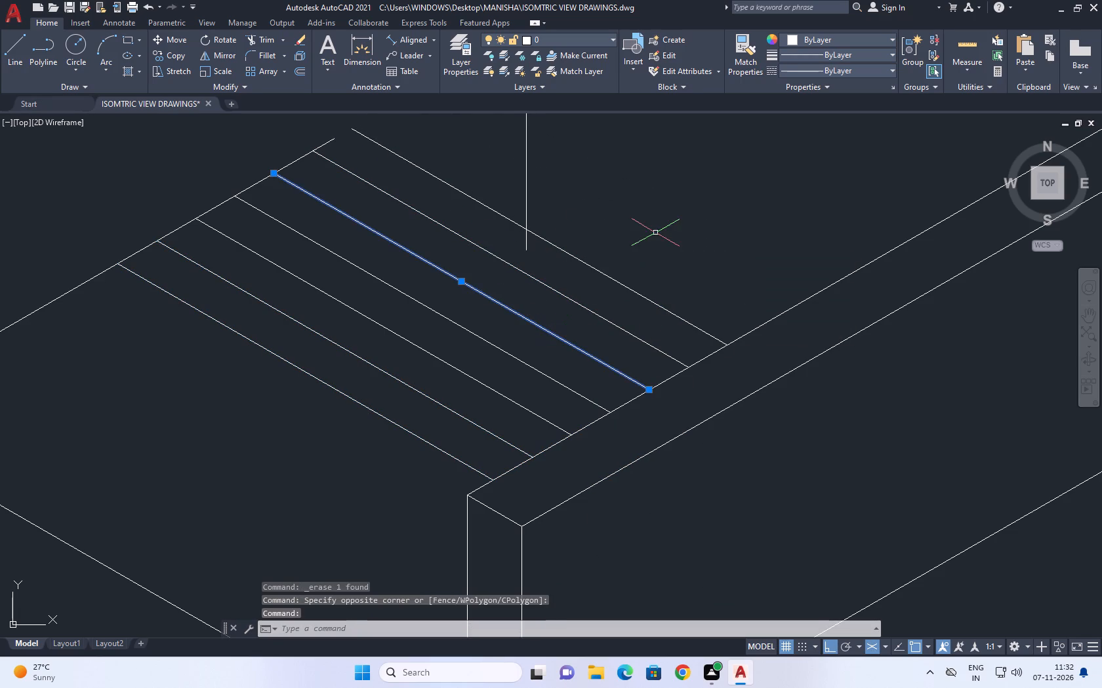
pyautogui.rightClick(655, 232)
pyautogui.click(681, 316)
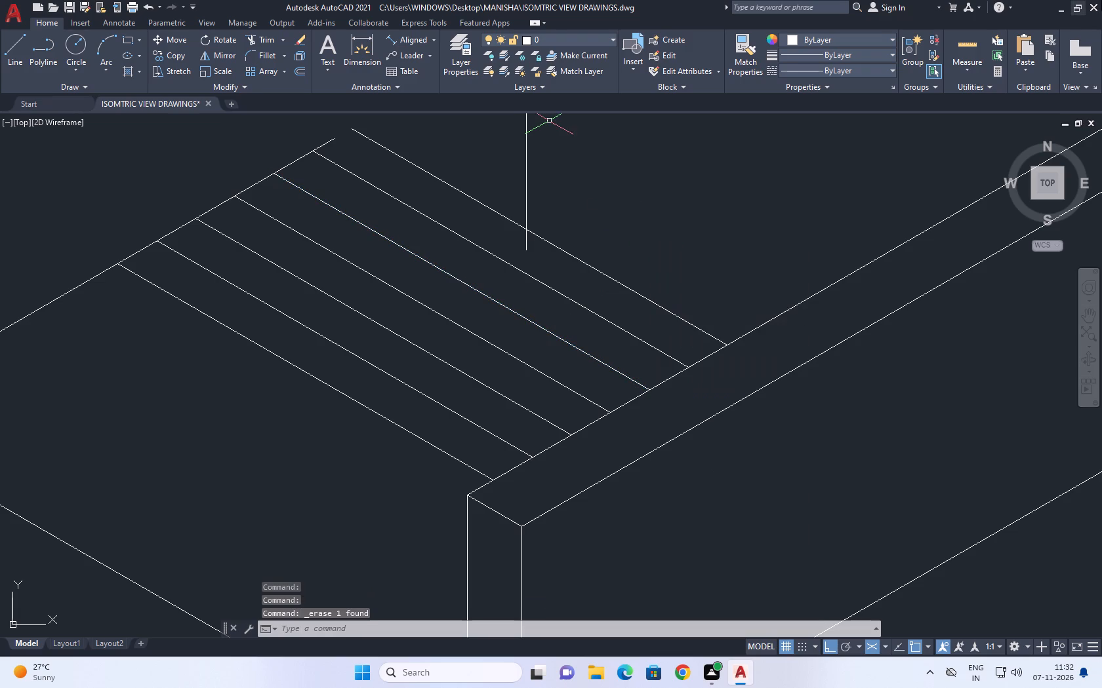
# Erase the overlapping duplicates on the three middle floor lines behind the frontmost line.
pyautogui.click(572, 393)
pyautogui.rightClick(590, 360)
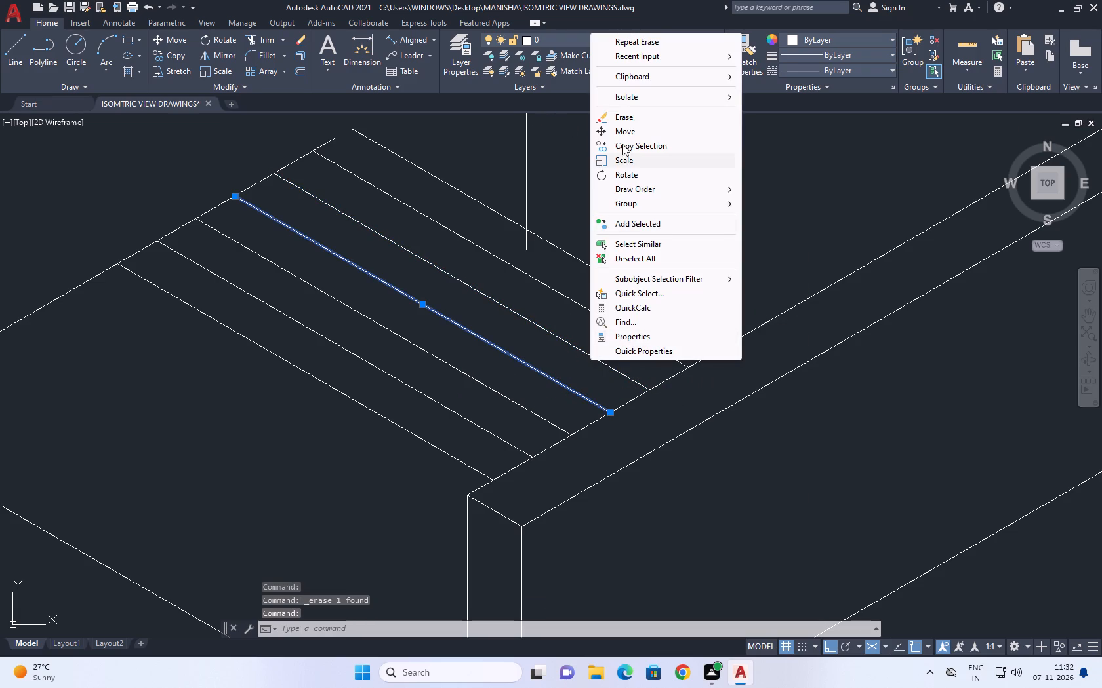
pyautogui.click(624, 117)
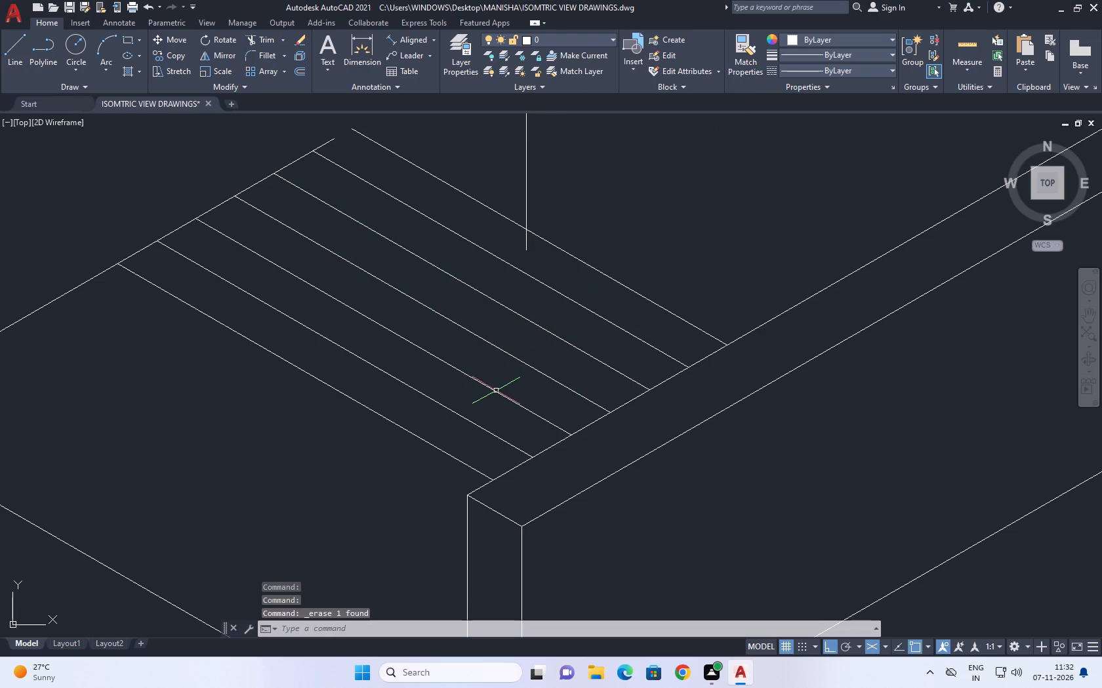
pyautogui.click(497, 390)
pyautogui.rightClick(507, 388)
pyautogui.click(563, 147)
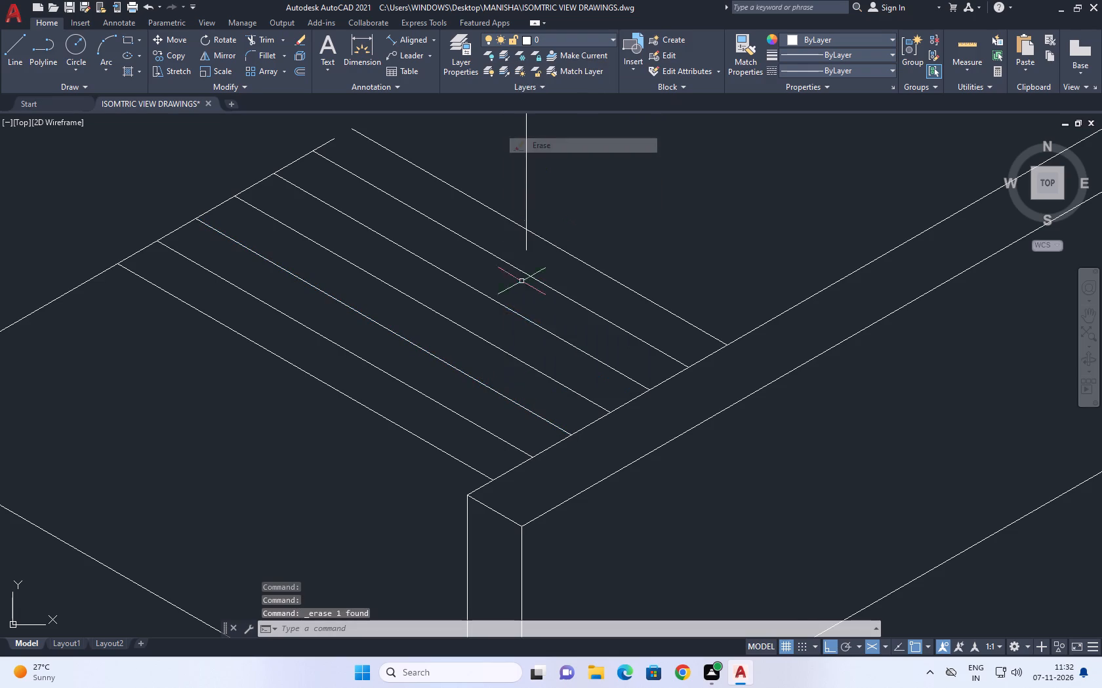
pyautogui.click(459, 416)
pyautogui.rightClick(472, 415)
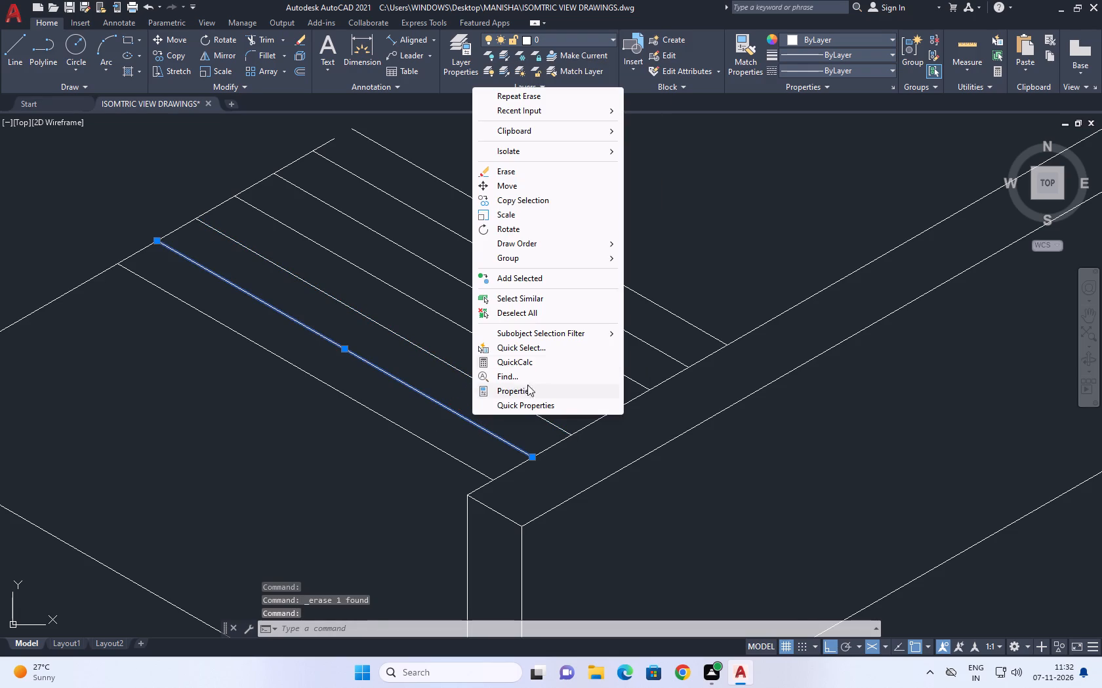
pyautogui.click(535, 172)
# Fillet the notch floor's side edge with the rearmost floor line to close the back corner.
pyautogui.moveTo(443, 208); pyautogui.dragTo(477, 413, button='middle')
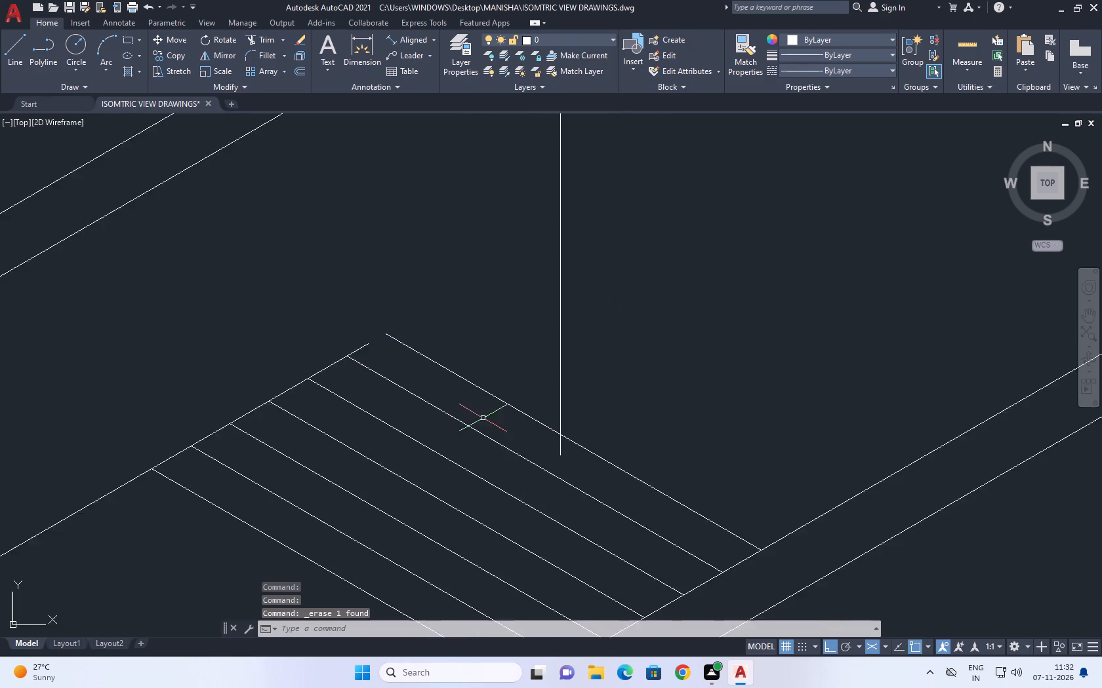
pyautogui.scroll(-2, 486, 422)
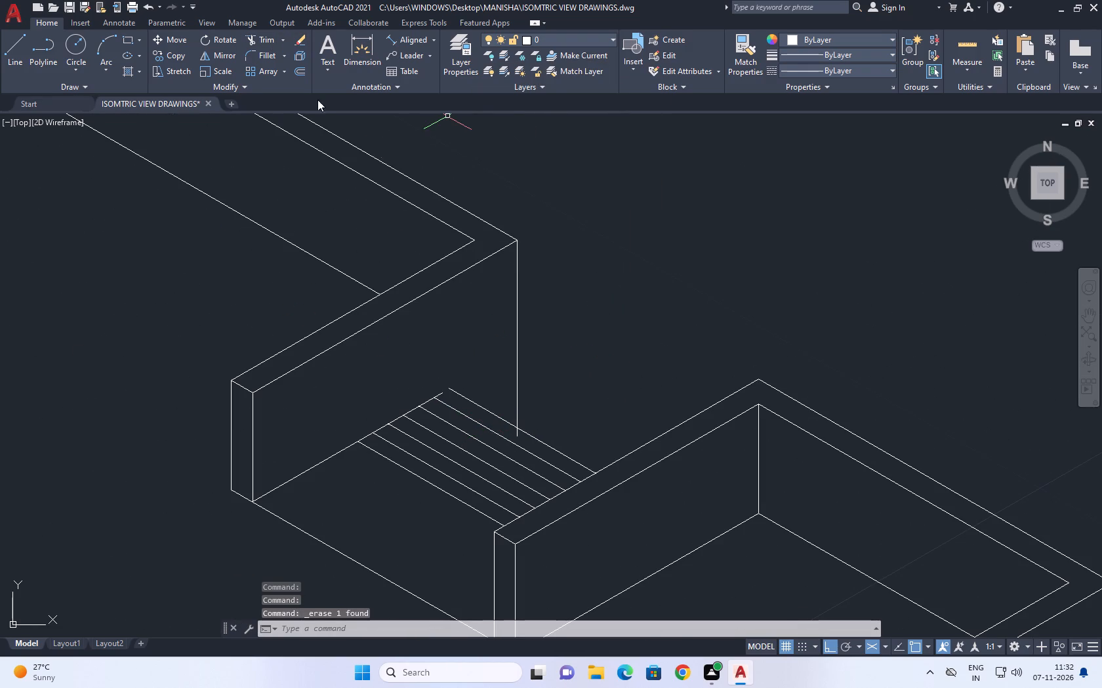
pyautogui.click(273, 53)
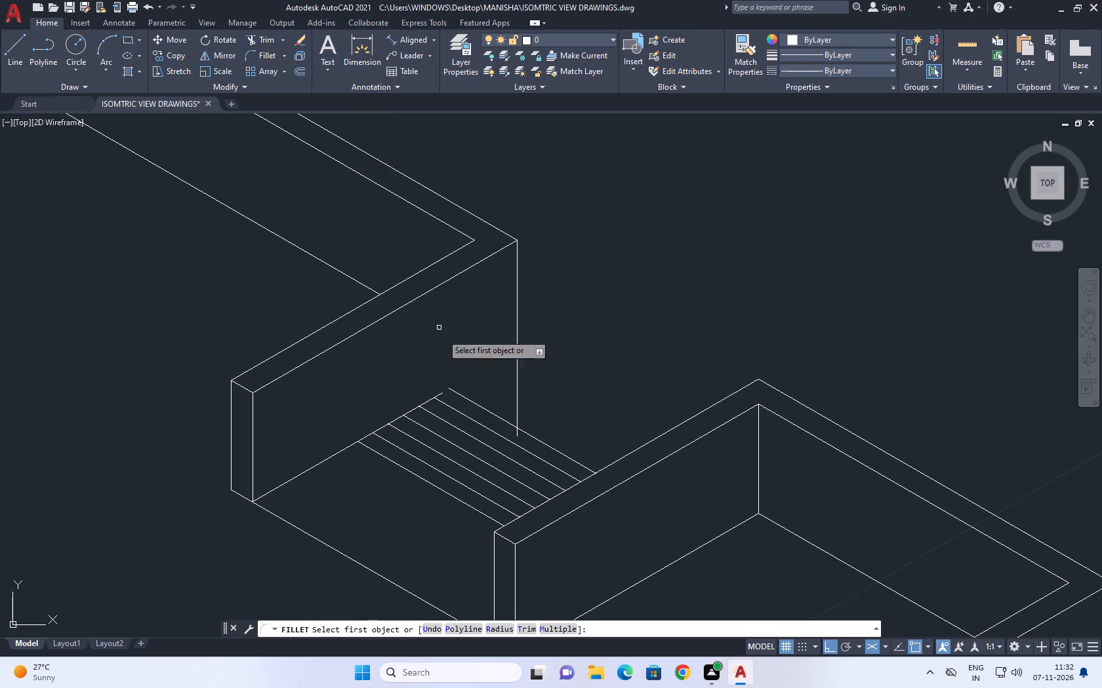
pyautogui.scroll(2, 444, 394)
pyautogui.click(427, 398)
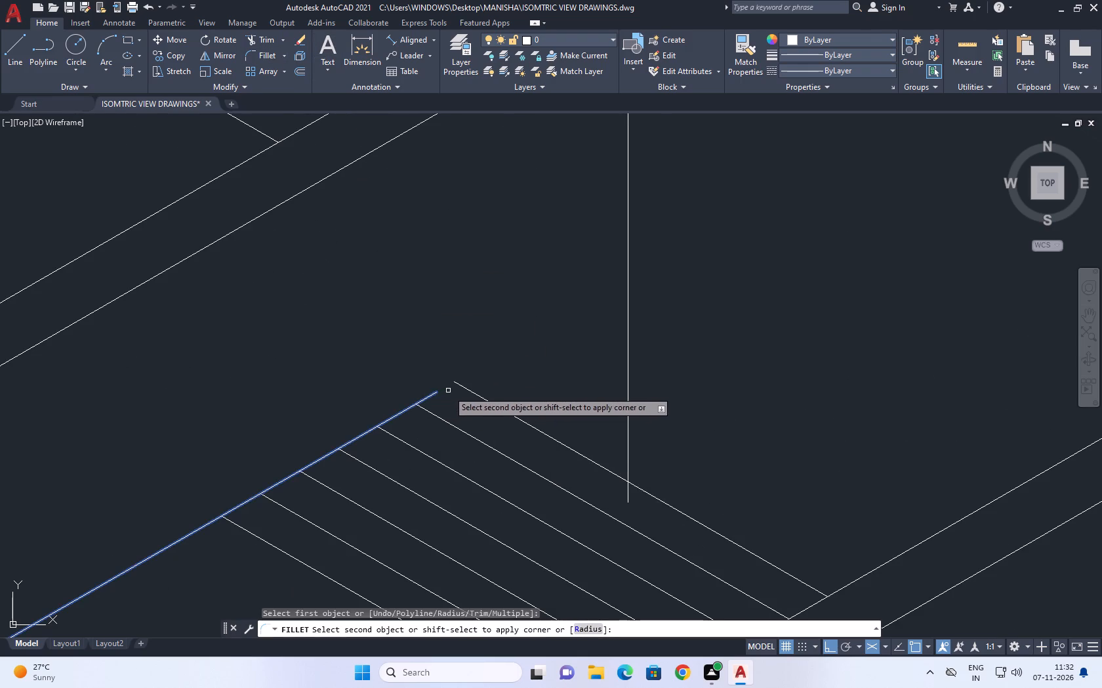
pyautogui.click(459, 385)
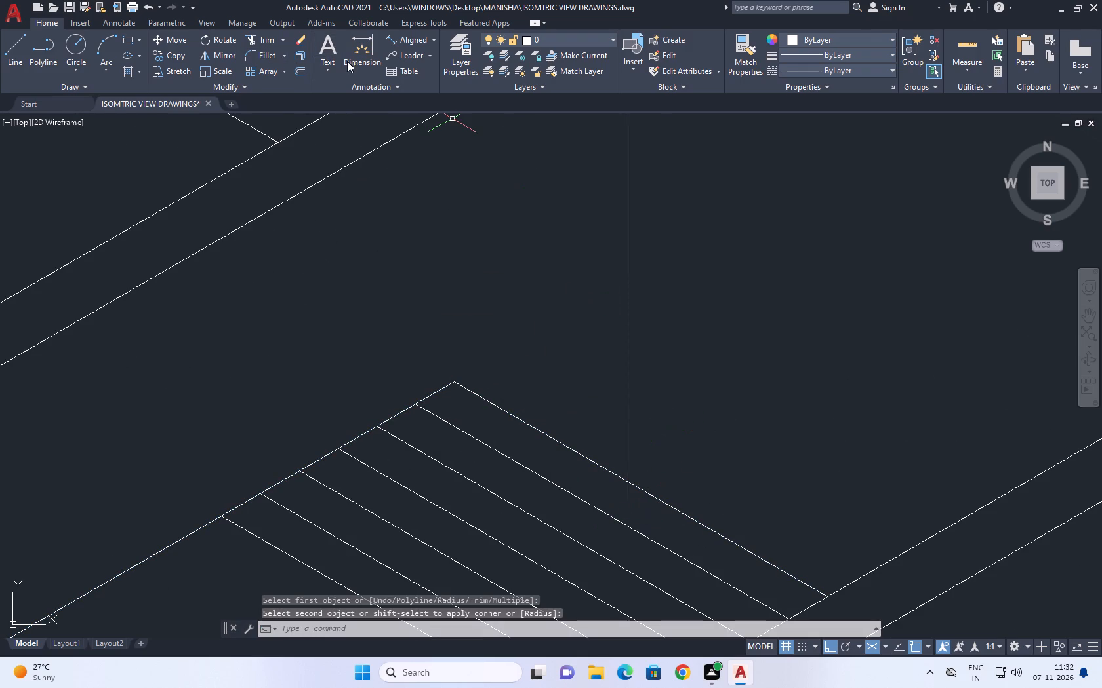
# Trim off the end of the vertical wall edge that extends below the rearmost floor line.
pyautogui.click(273, 42)
pyautogui.scroll(3, 624, 498)
pyautogui.click(704, 512)
pyautogui.click(584, 480)
pyautogui.moveTo(502, 425); pyautogui.dragTo(515, 429, button='right')
pyautogui.click(564, 457)
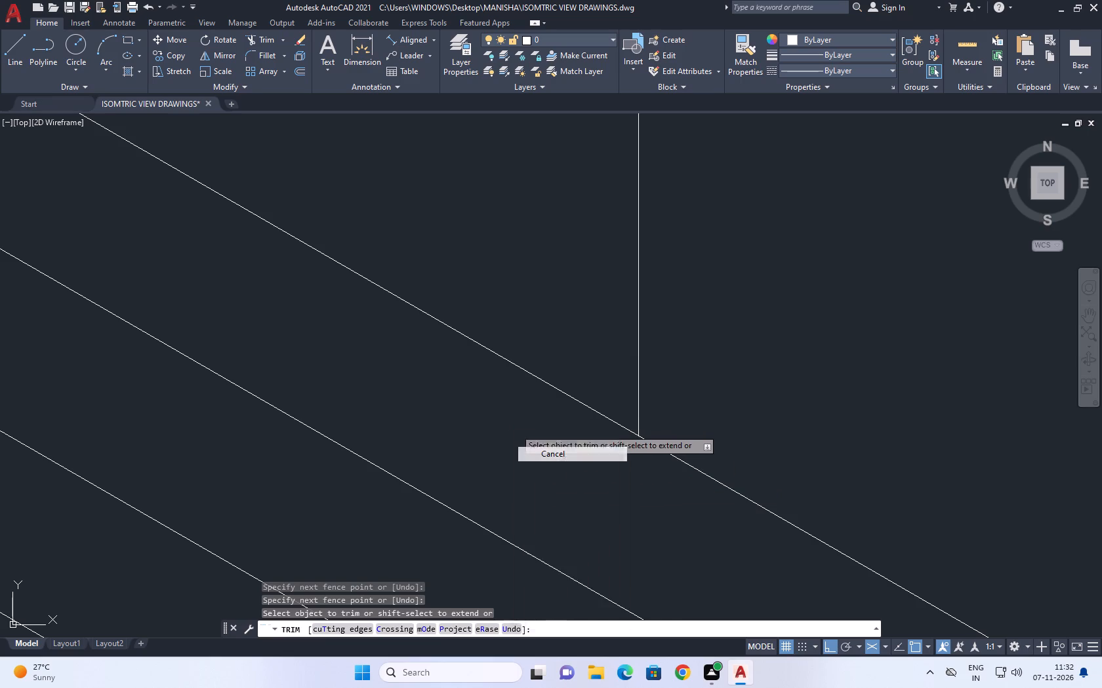
pyautogui.scroll(-8, 534, 451)
pyautogui.moveTo(600, 400); pyautogui.dragTo(620, 444, button='middle')
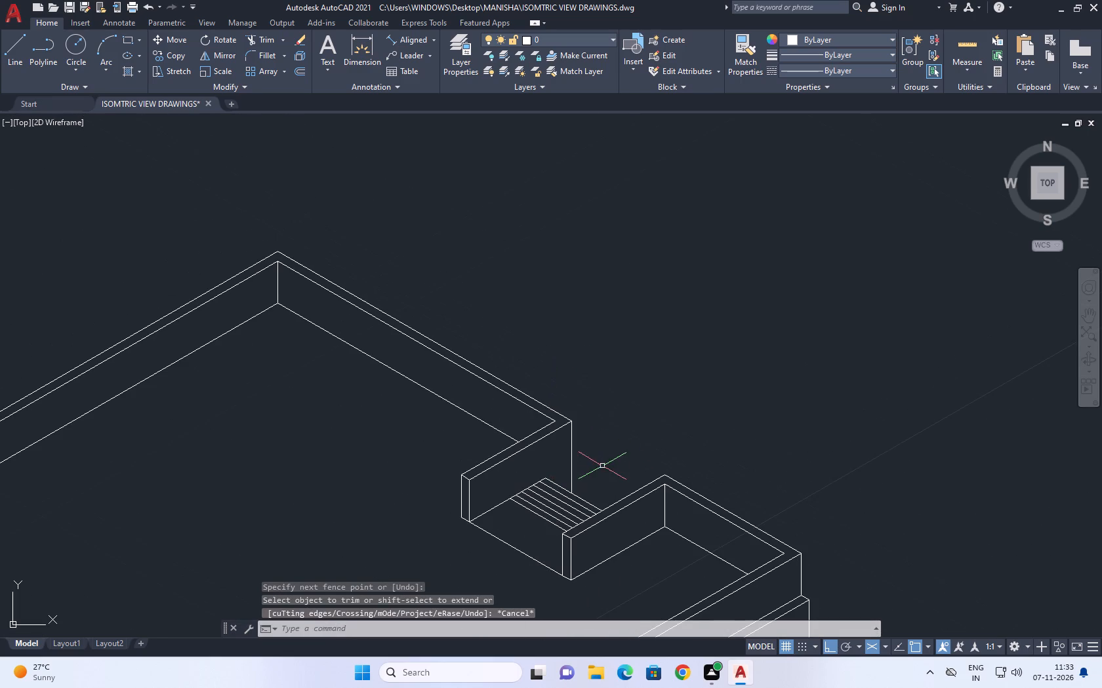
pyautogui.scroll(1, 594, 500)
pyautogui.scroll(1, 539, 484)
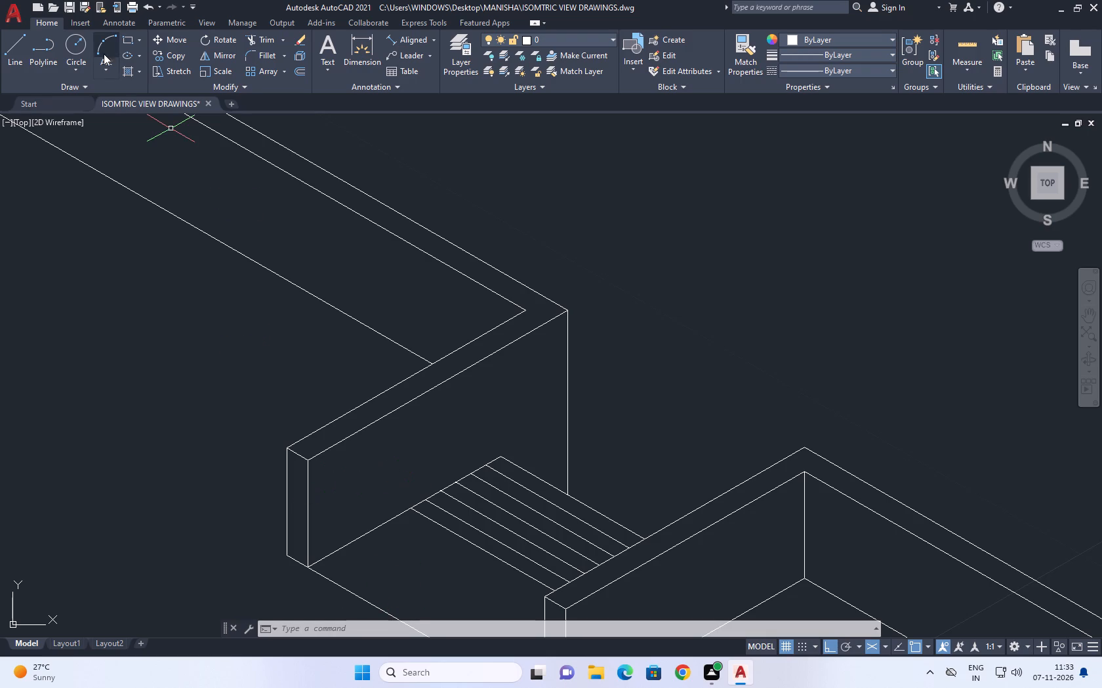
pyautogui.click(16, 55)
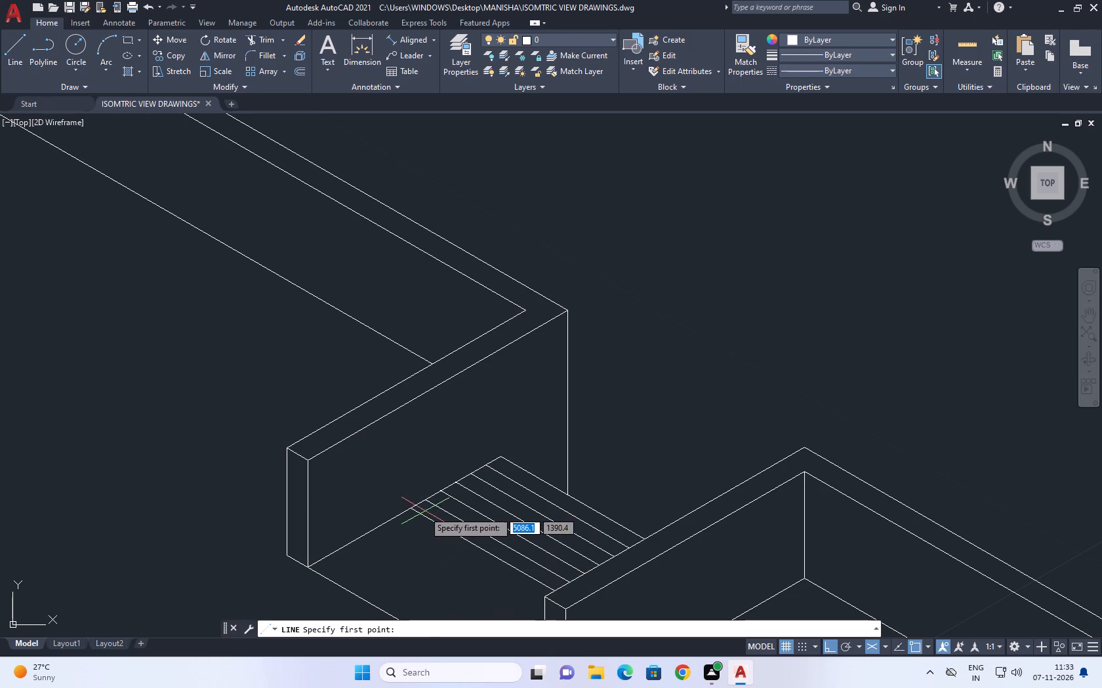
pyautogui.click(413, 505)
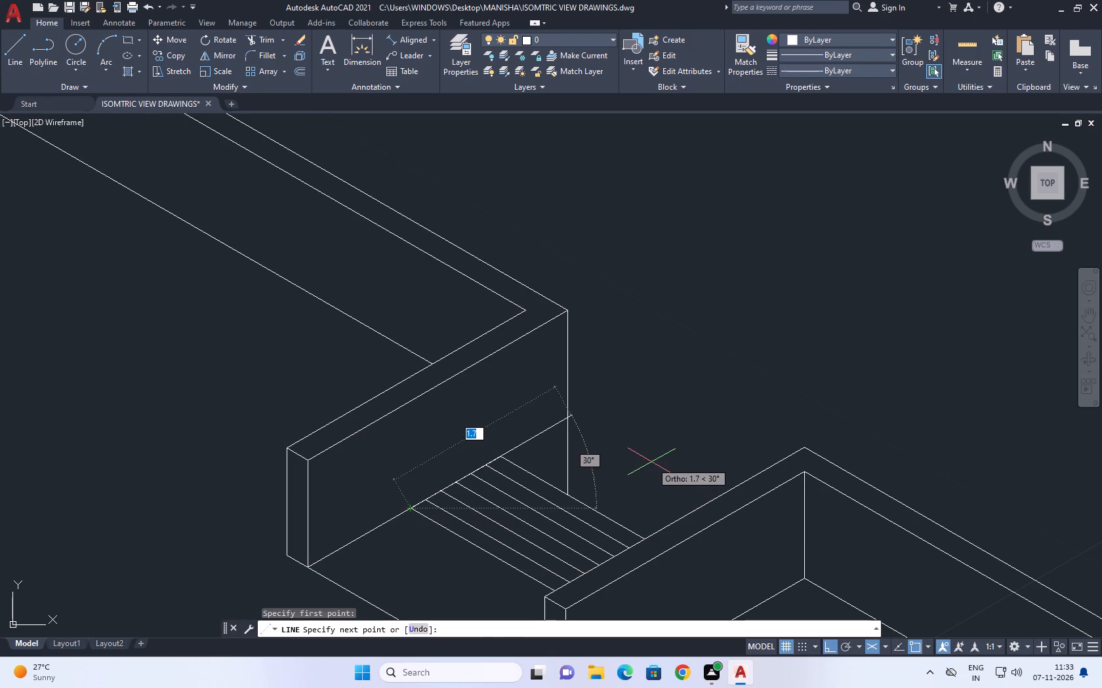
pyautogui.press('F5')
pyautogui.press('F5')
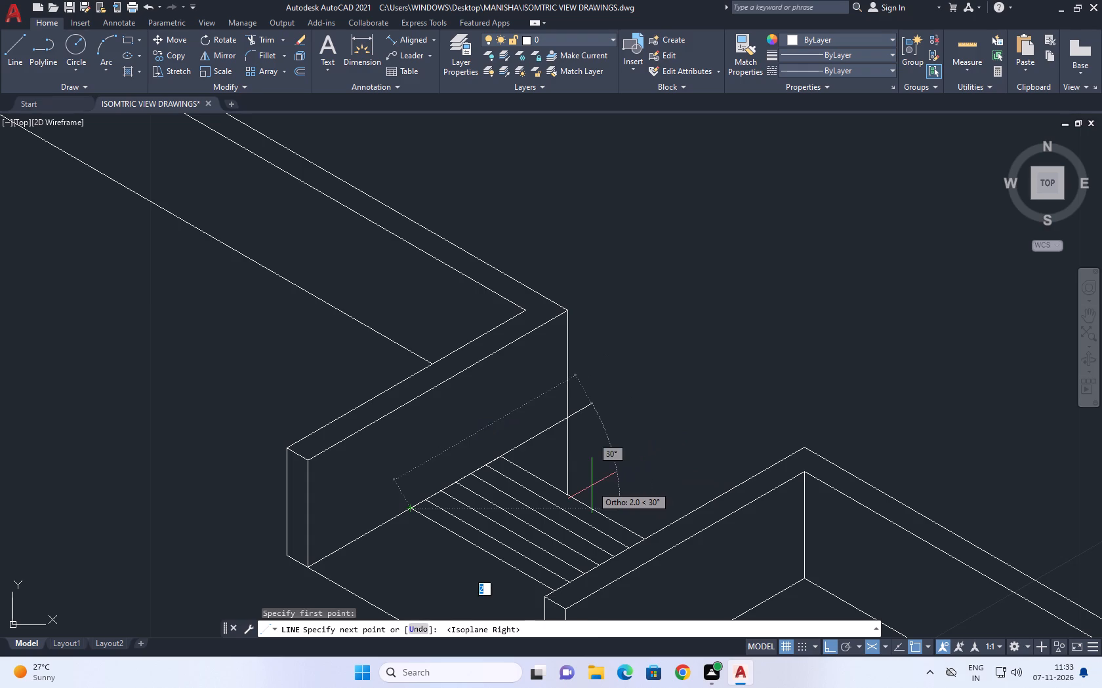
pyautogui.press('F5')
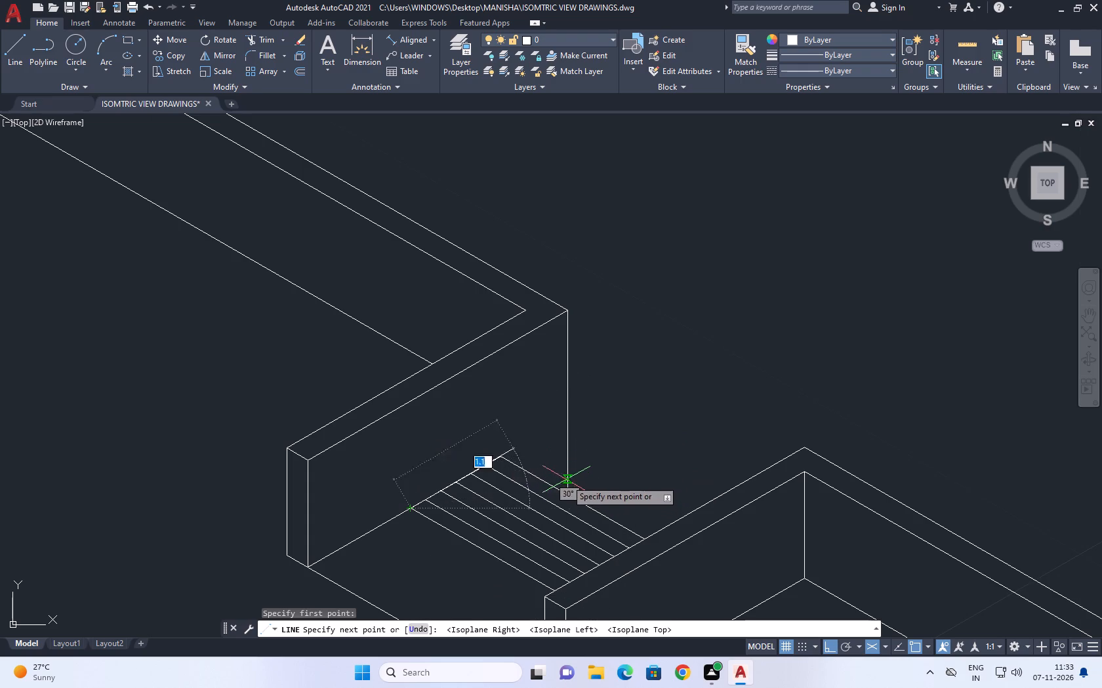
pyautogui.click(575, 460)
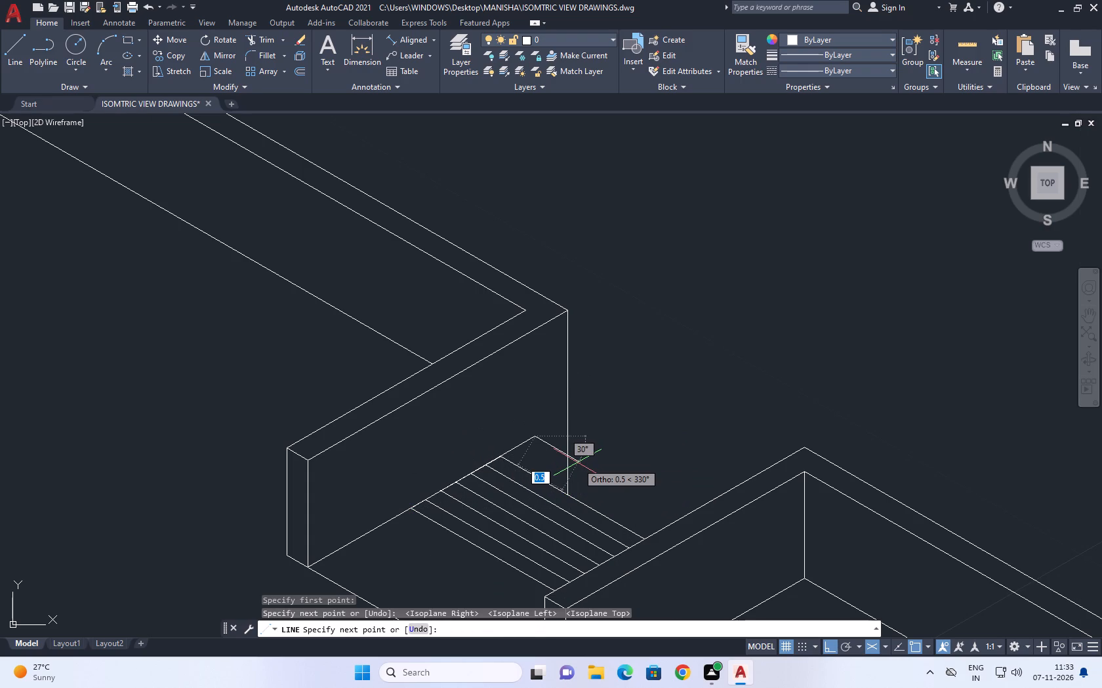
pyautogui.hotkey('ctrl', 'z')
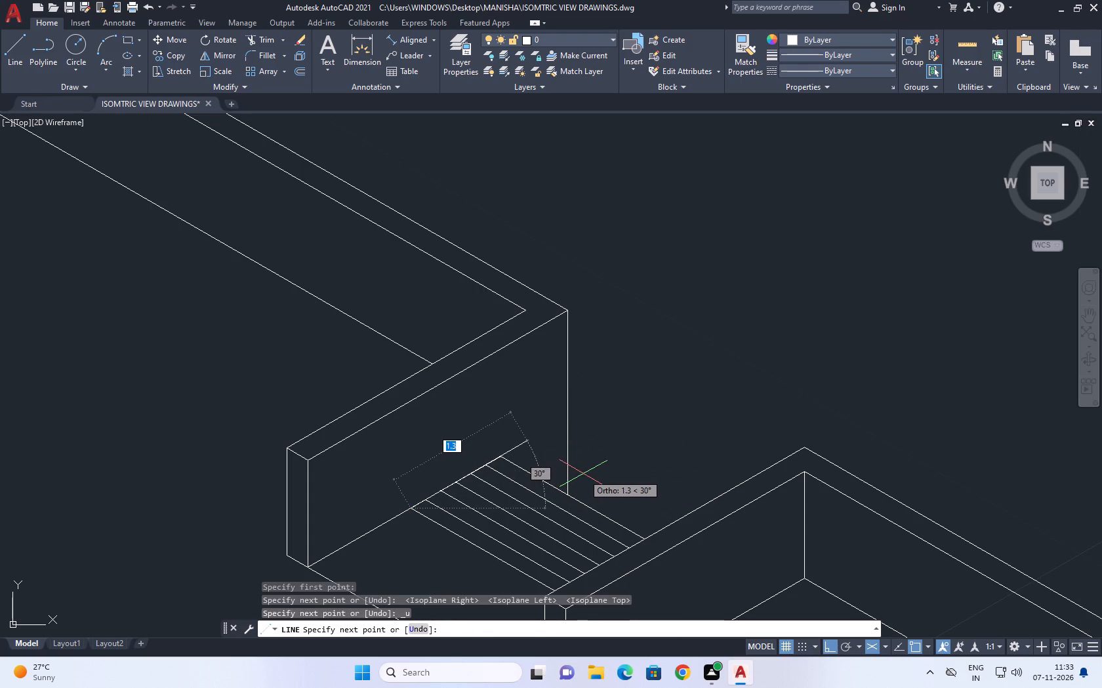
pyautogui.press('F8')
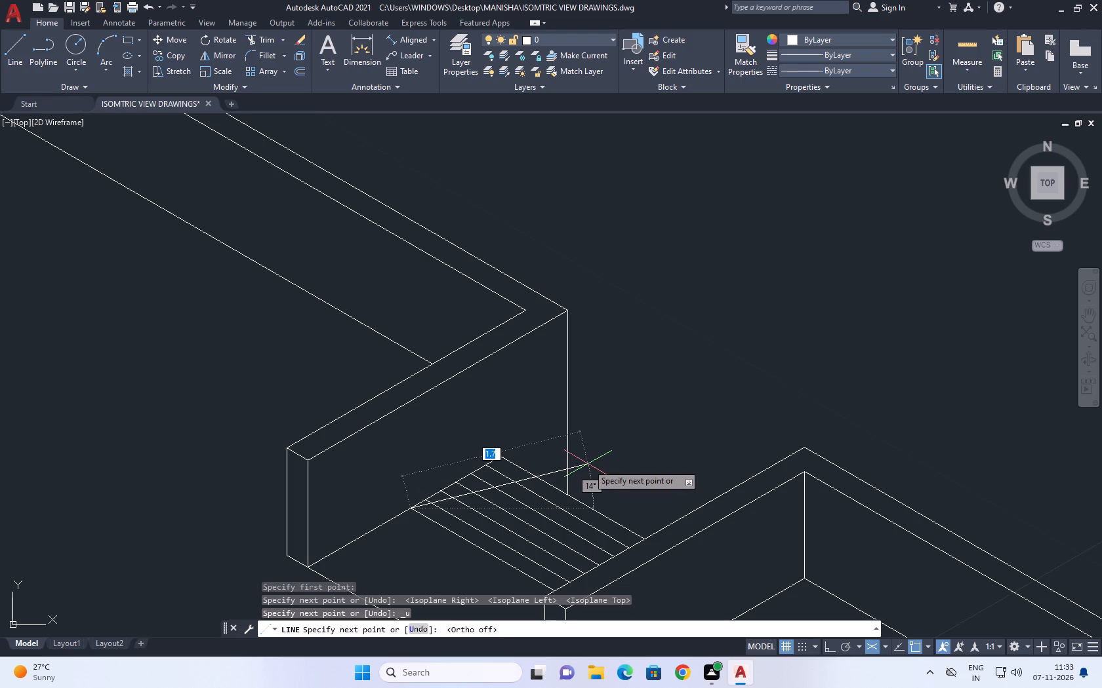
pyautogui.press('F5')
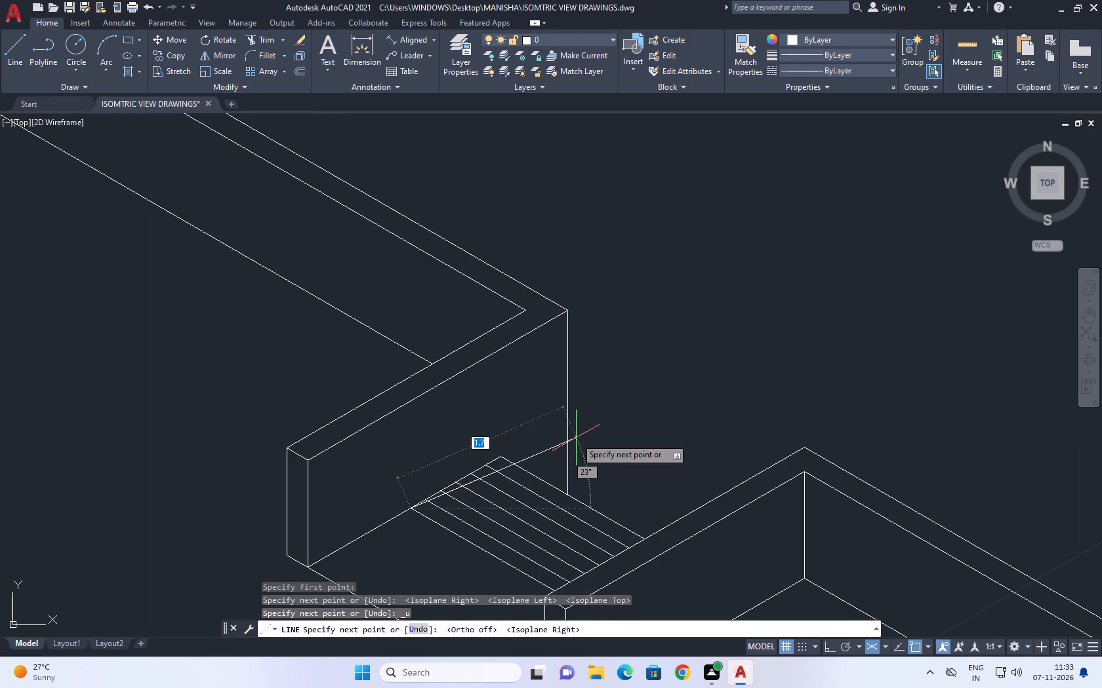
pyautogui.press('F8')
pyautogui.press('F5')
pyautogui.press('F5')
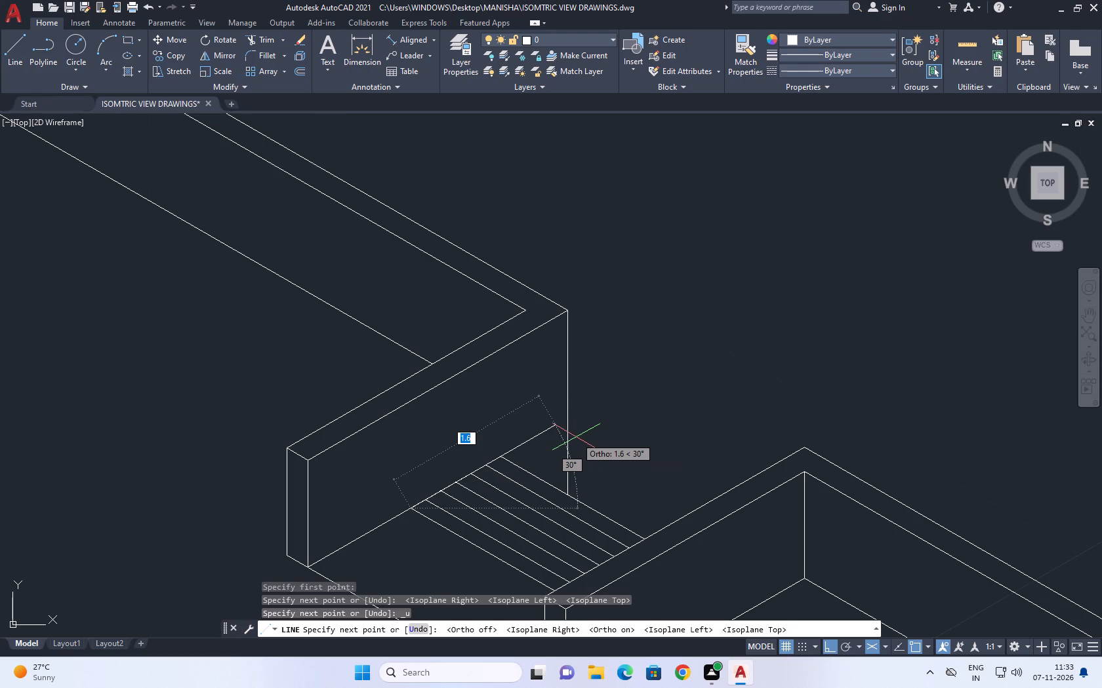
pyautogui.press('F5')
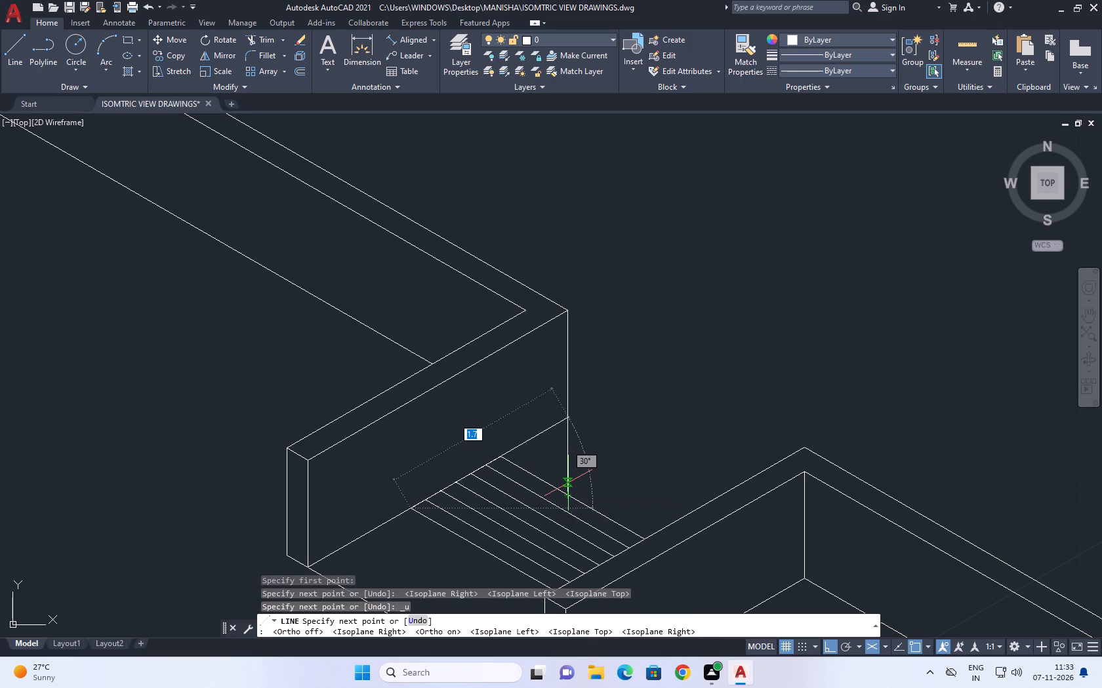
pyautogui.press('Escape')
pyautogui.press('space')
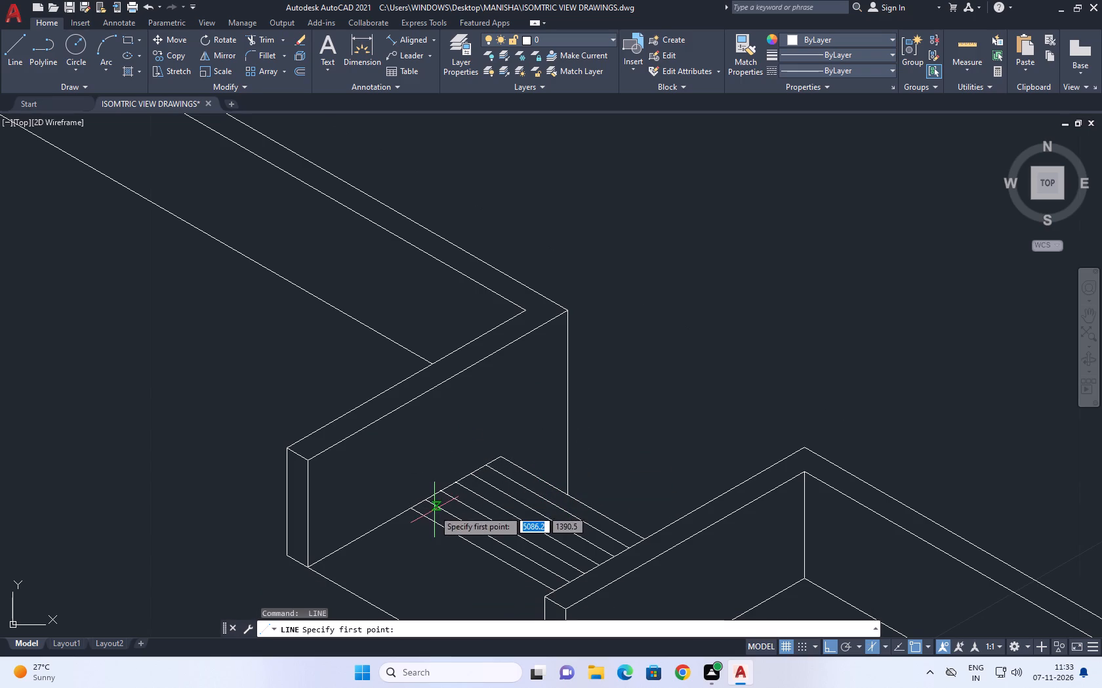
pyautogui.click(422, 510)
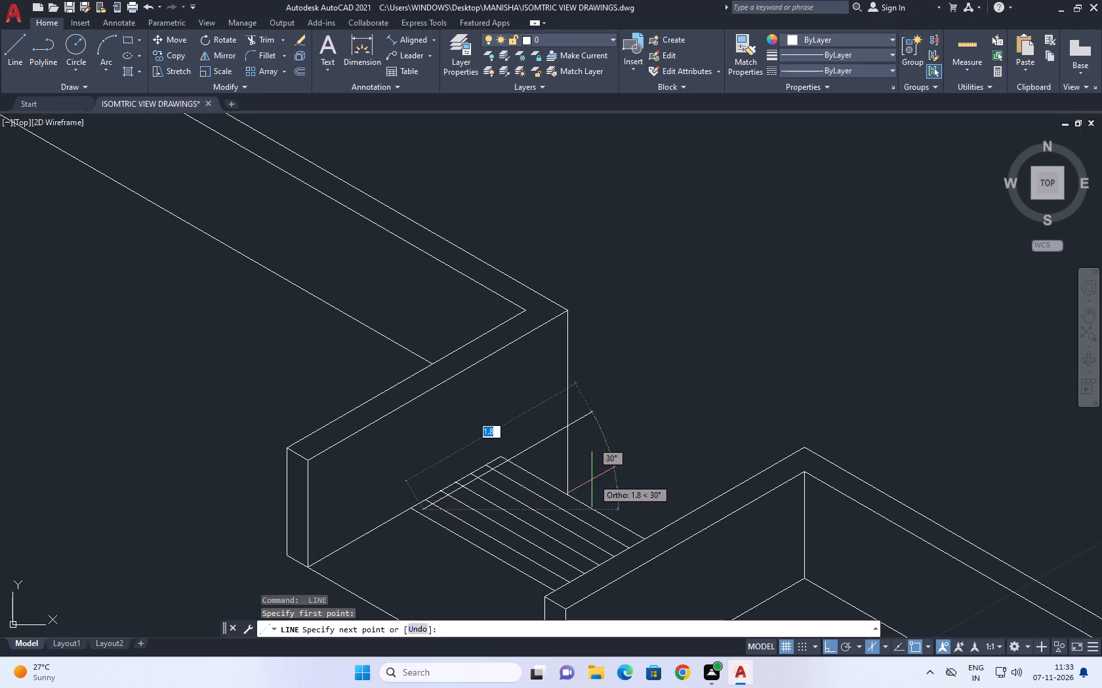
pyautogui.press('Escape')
# With Ortho off, draw a slanted line at about 12° from near the frontmost floor line's wall end to the vertical wall edge.
pyautogui.scroll(2, 404, 514)
pyautogui.press('space')
pyautogui.click(424, 515)
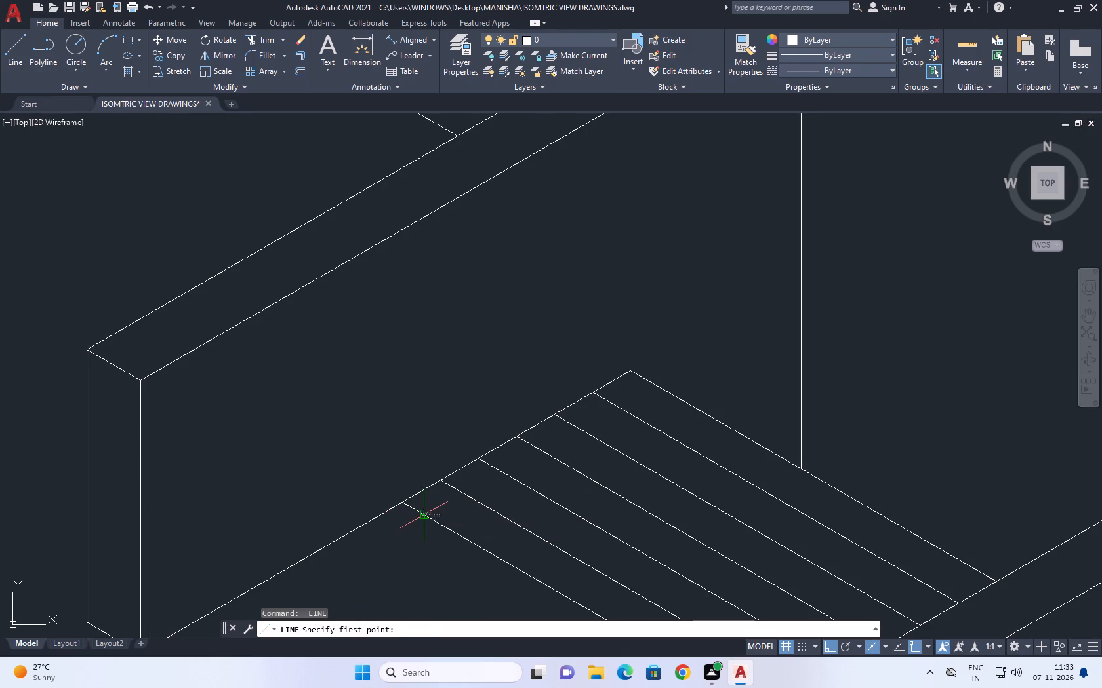
pyautogui.scroll(-1, 635, 481)
pyautogui.moveTo(760, 435); pyautogui.dragTo(731, 442, button='middle')
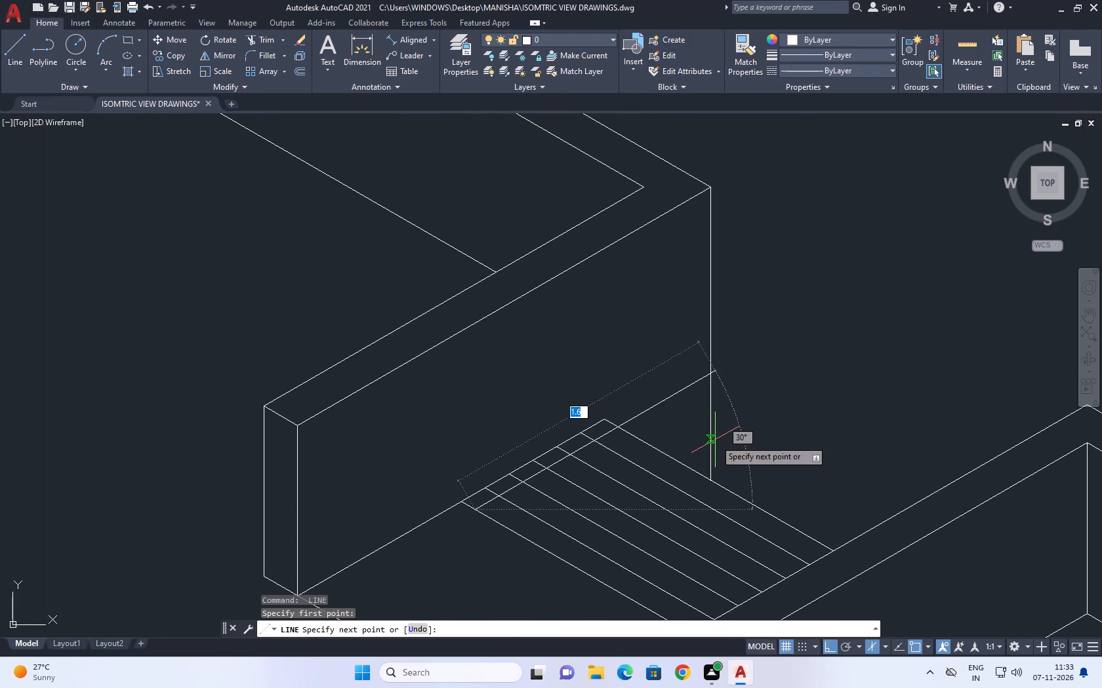
pyautogui.press('F5')
pyautogui.press('F5')
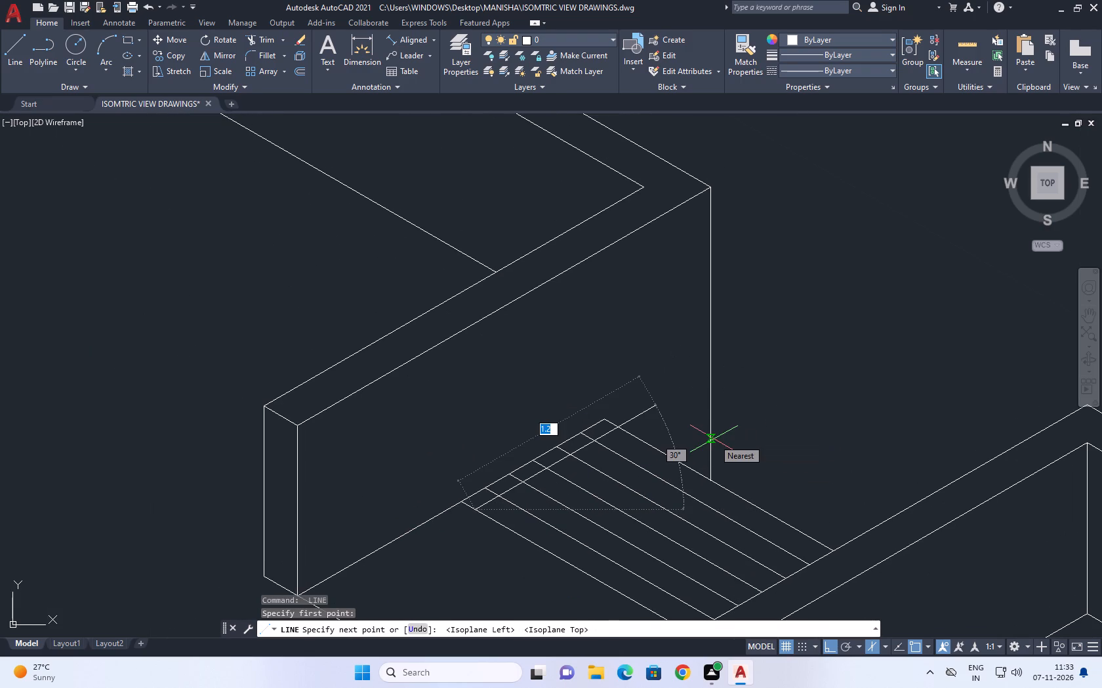
pyautogui.press('F8')
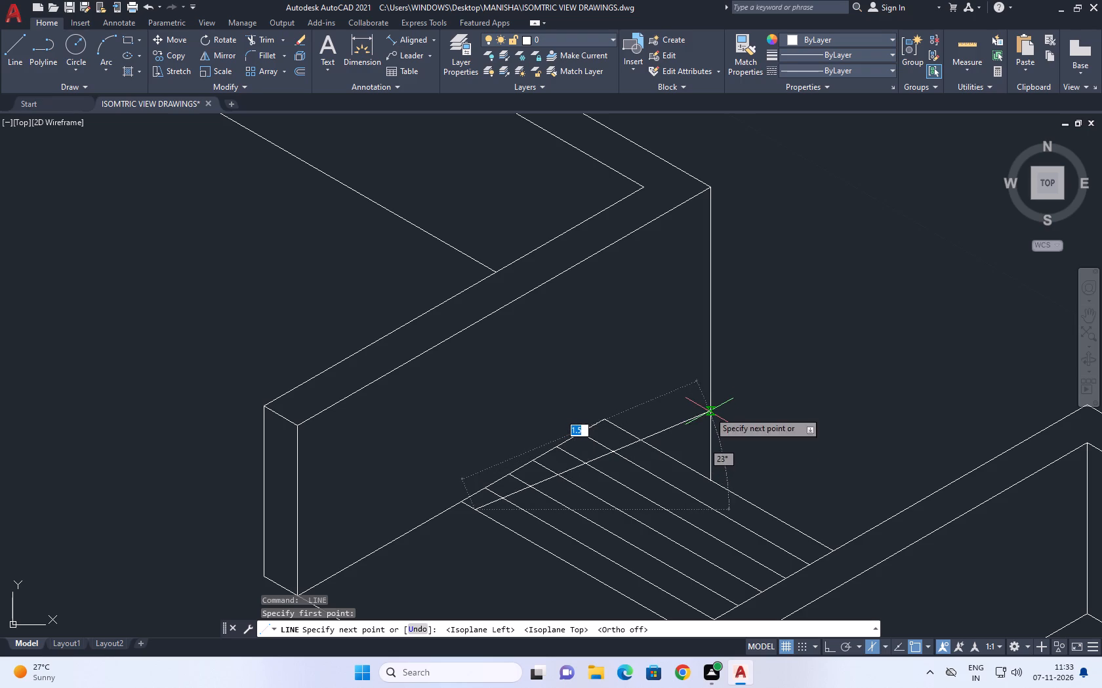
pyautogui.click(713, 459)
pyautogui.press('Escape')
# Trim away the floor lines and the side edge that lie behind the slanted line.
pyautogui.press('t')
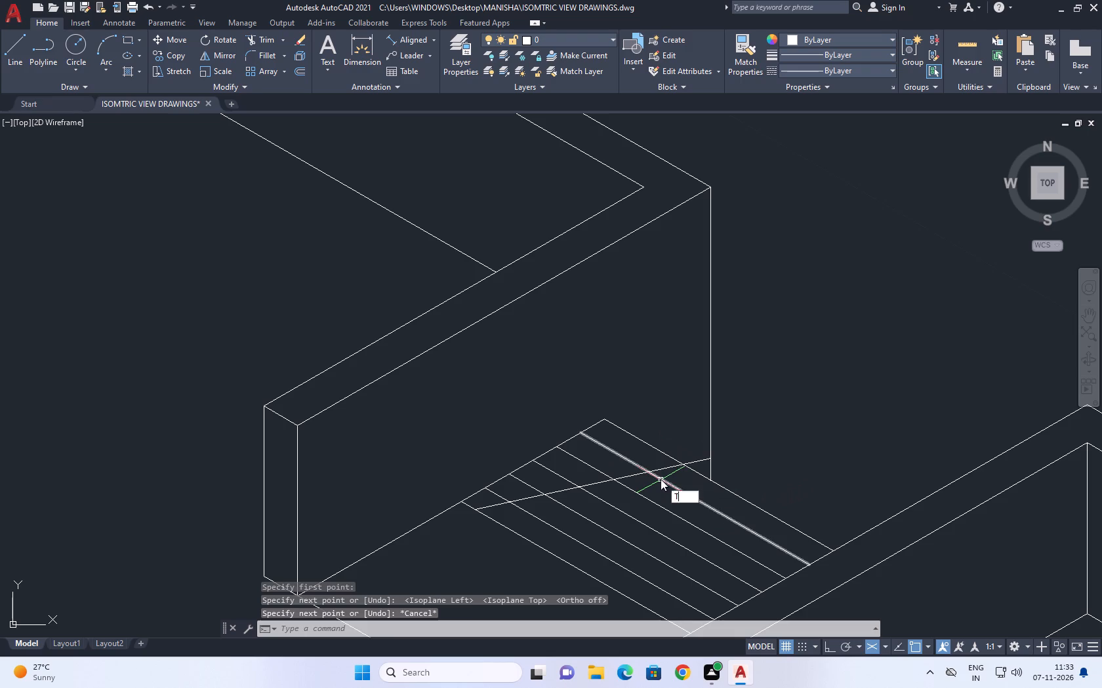
pyautogui.press('r')
pyautogui.press('space')
pyautogui.click(500, 497)
pyautogui.click(640, 421)
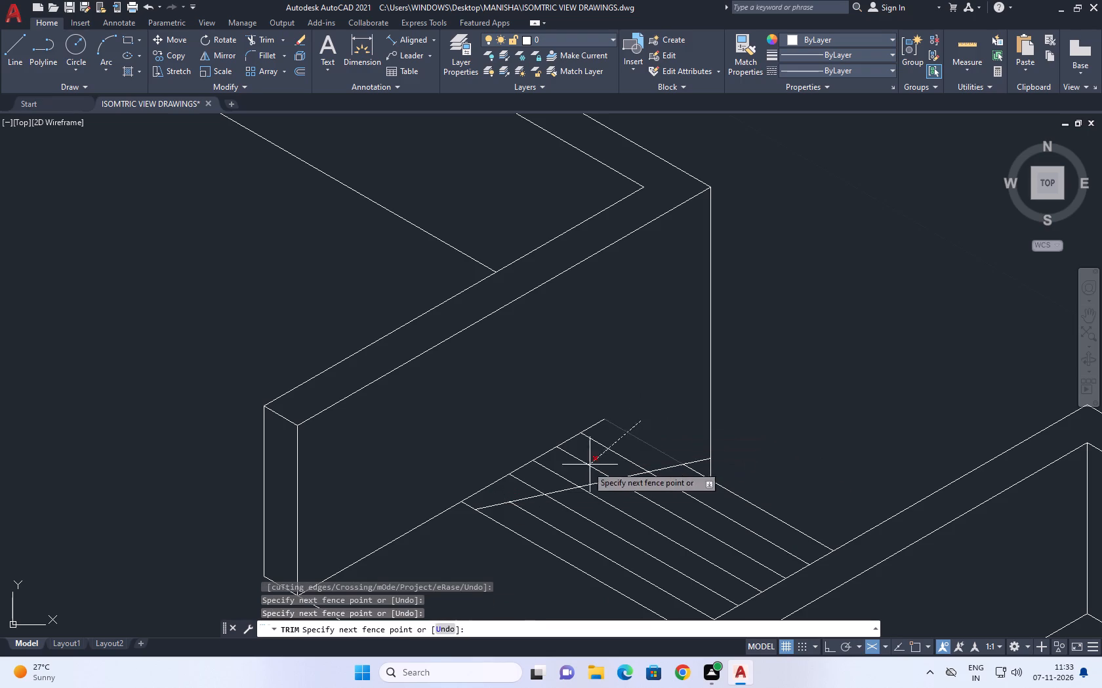
pyautogui.click(518, 489)
pyautogui.click(533, 463)
pyautogui.scroll(-2, 590, 443)
pyautogui.press('Escape')
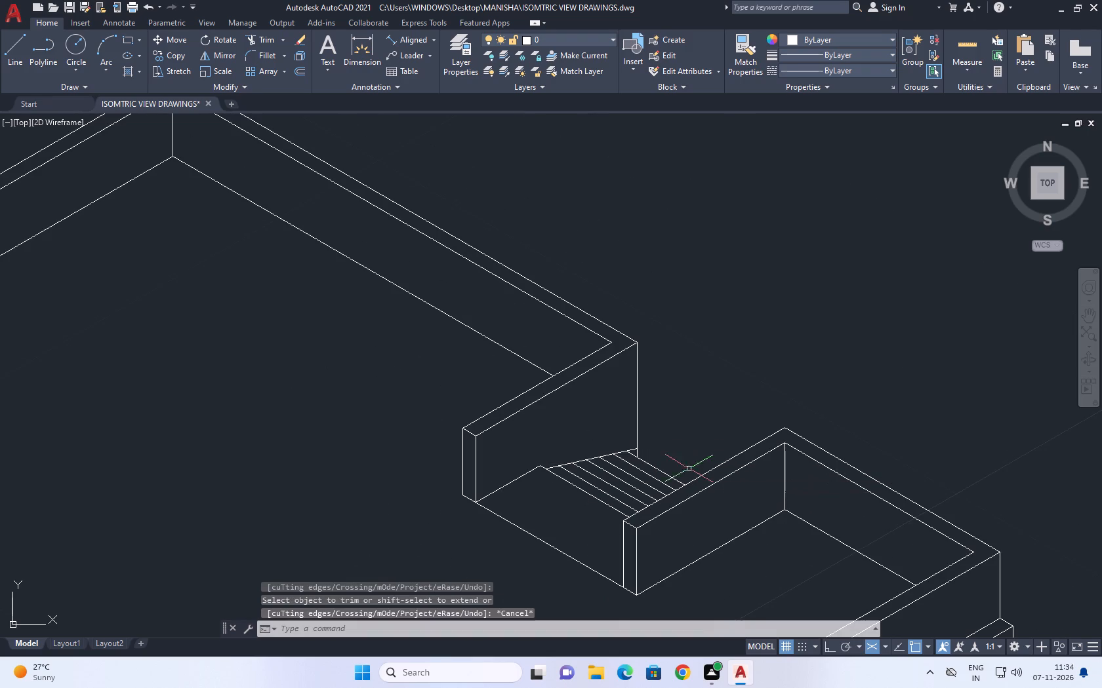
# Examine the trimmed notch floor lines up close and in relation to the whole building.
pyautogui.scroll(-3, 666, 449)
pyautogui.moveTo(761, 447); pyautogui.dragTo(671, 353, button='middle')
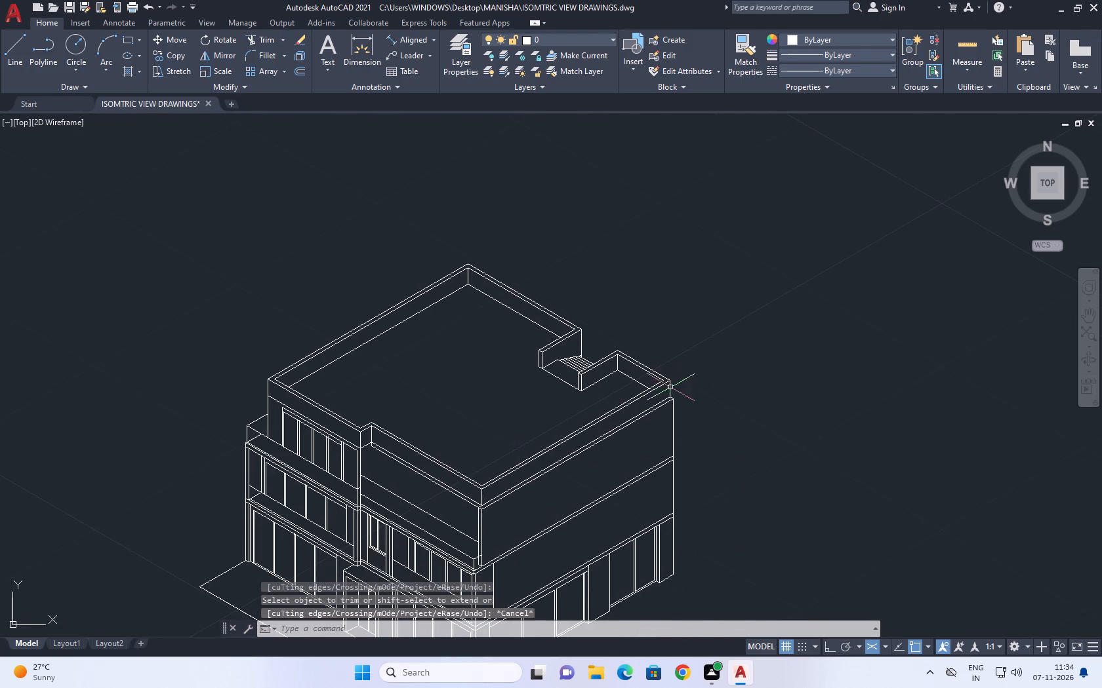
pyautogui.moveTo(590, 343); pyautogui.dragTo(570, 367, button='middle')
pyautogui.scroll(1, 570, 367)
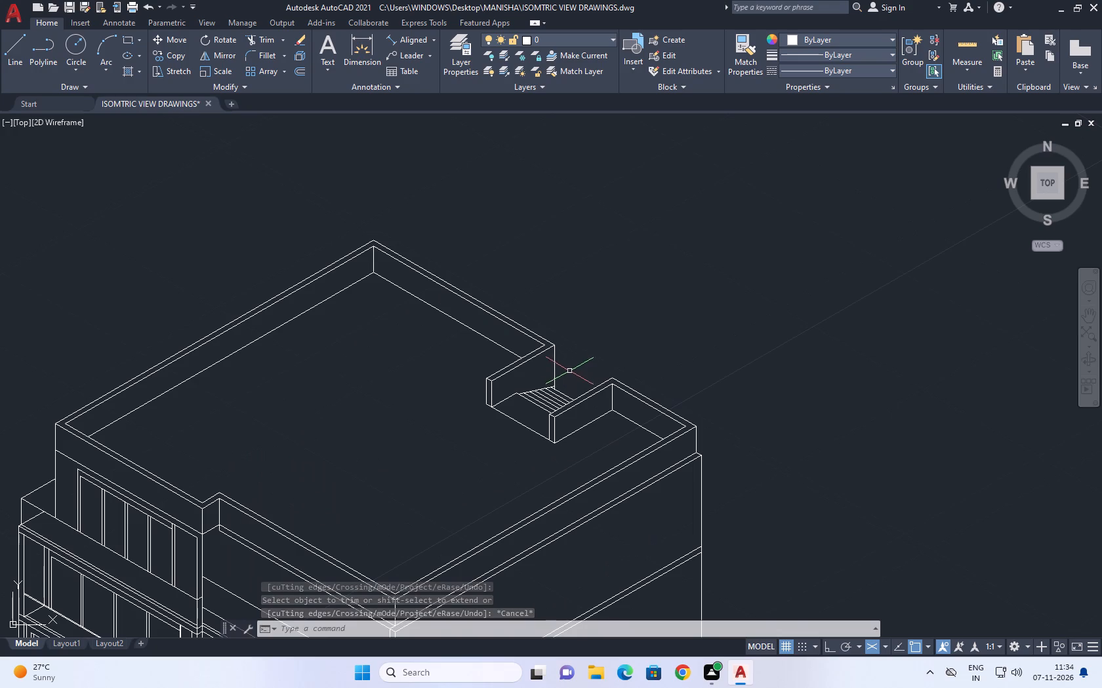
pyautogui.scroll(5, 532, 408)
pyautogui.moveTo(550, 387); pyautogui.dragTo(529, 415, button='middle')
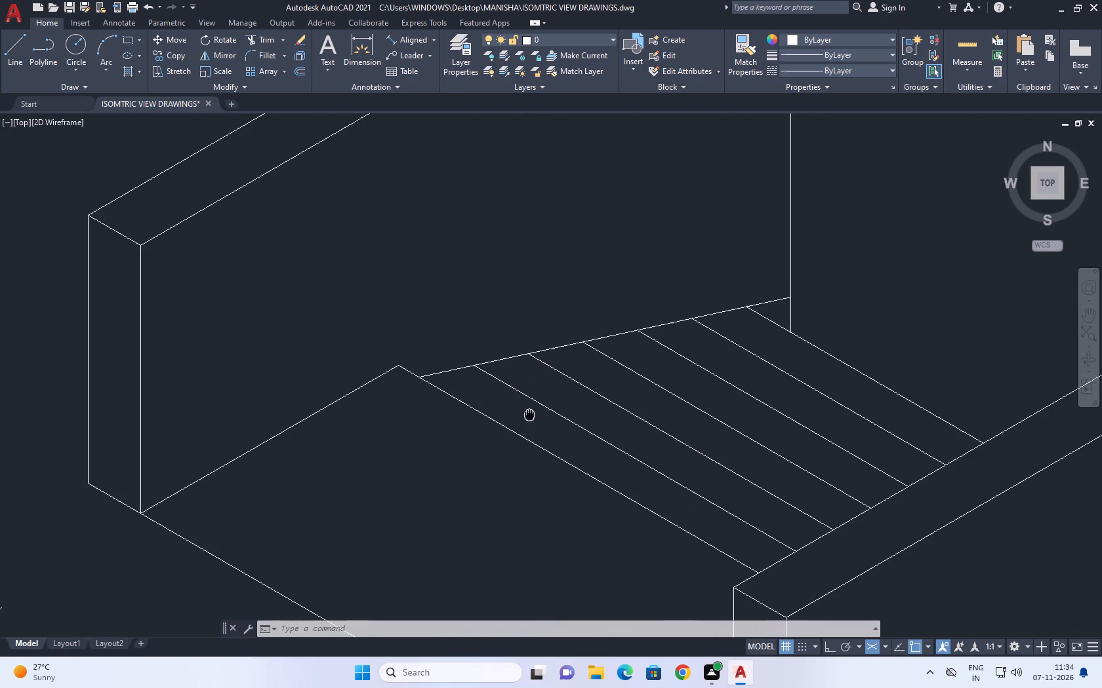
pyautogui.scroll(-3, 529, 415)
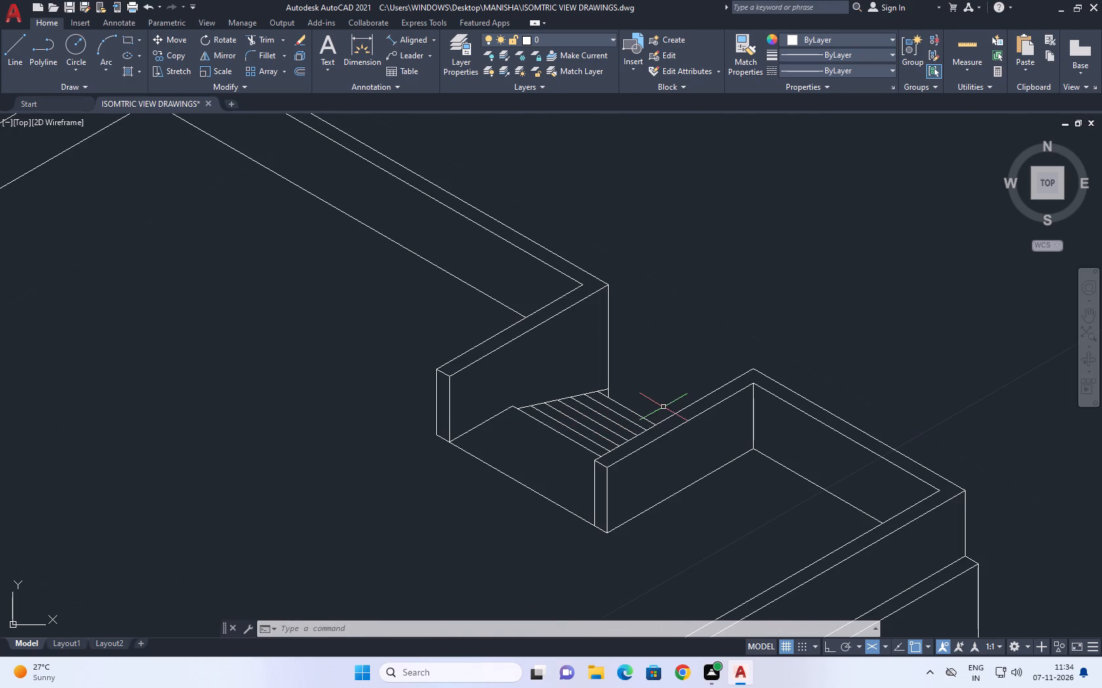
# Copy the rearmost floor line from its wall-side endpoint to the slanted line's end on the vertical wall edge.
pyautogui.scroll(3, 585, 396)
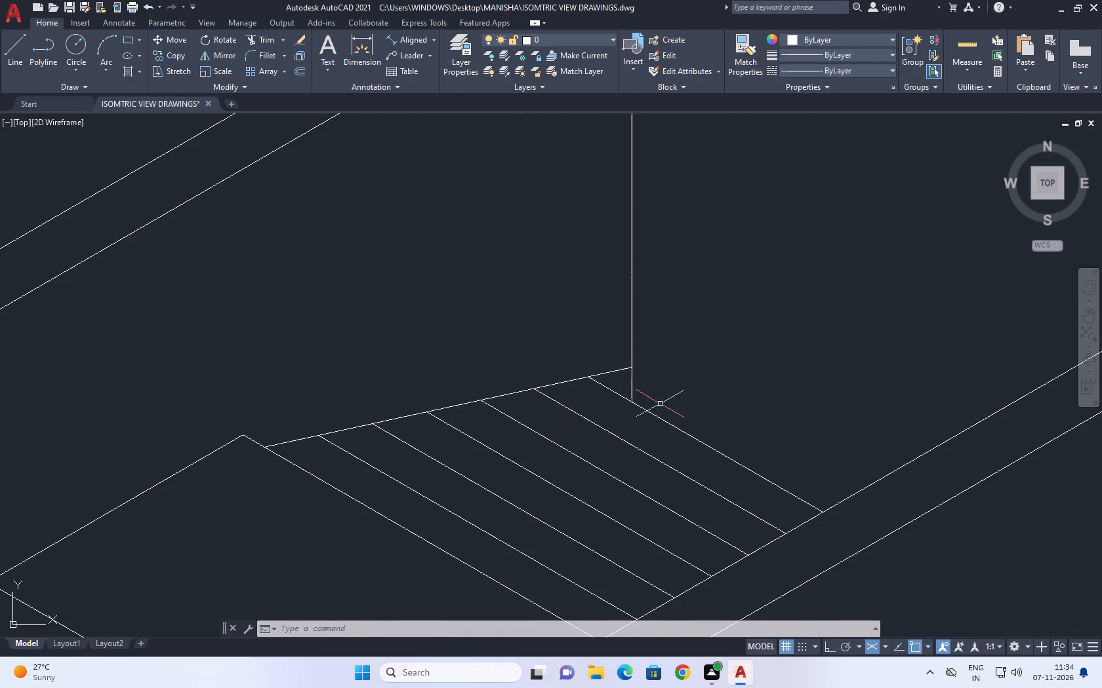
pyautogui.click(659, 413)
pyautogui.moveTo(652, 421); pyautogui.dragTo(645, 427)
pyautogui.moveTo(666, 410); pyautogui.dragTo(642, 415, button='middle')
pyautogui.scroll(1, 655, 414)
pyautogui.press('c')
pyautogui.write('O')
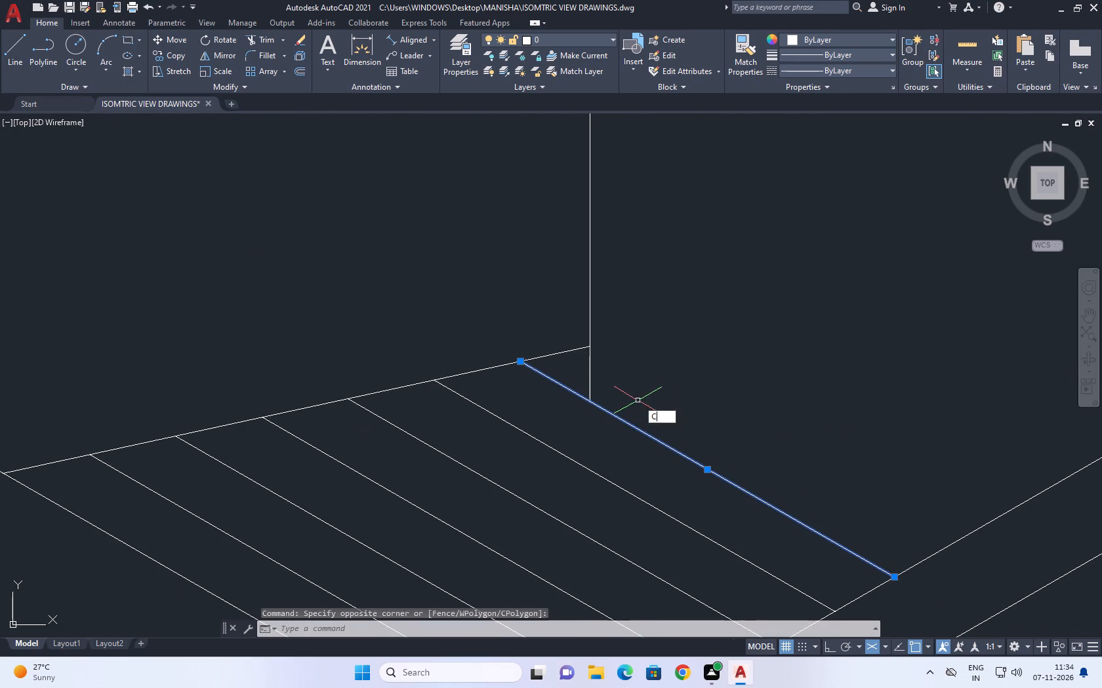
pyautogui.press('space')
pyautogui.click(520, 366)
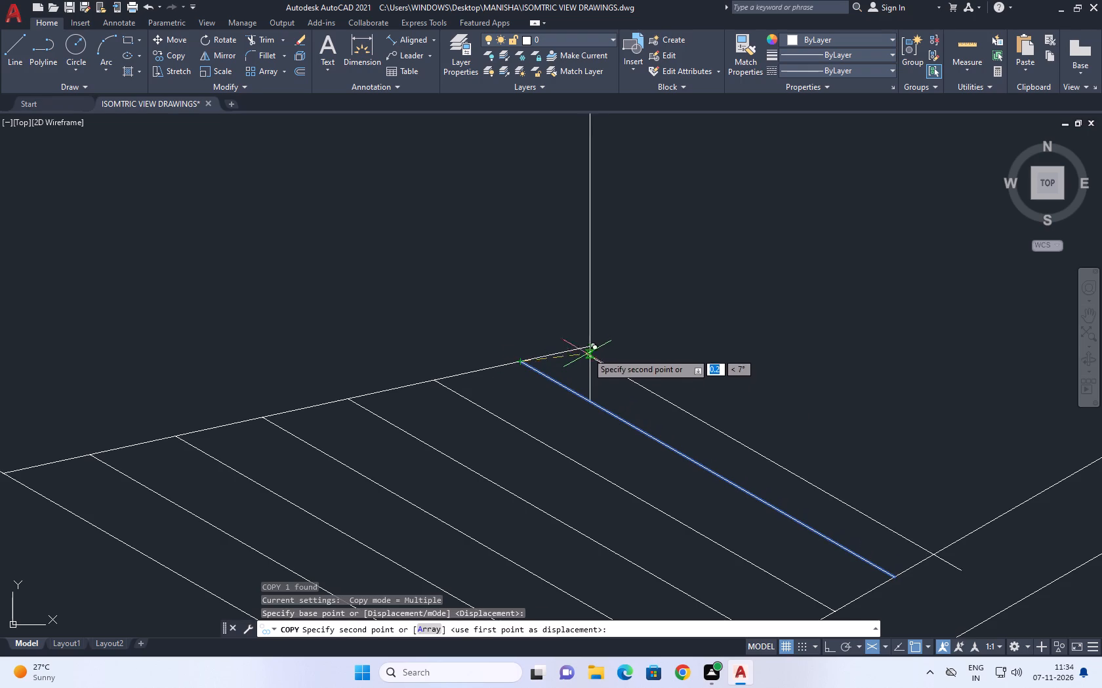
pyautogui.click(587, 347)
pyautogui.scroll(-3, 589, 406)
pyautogui.press('Escape')
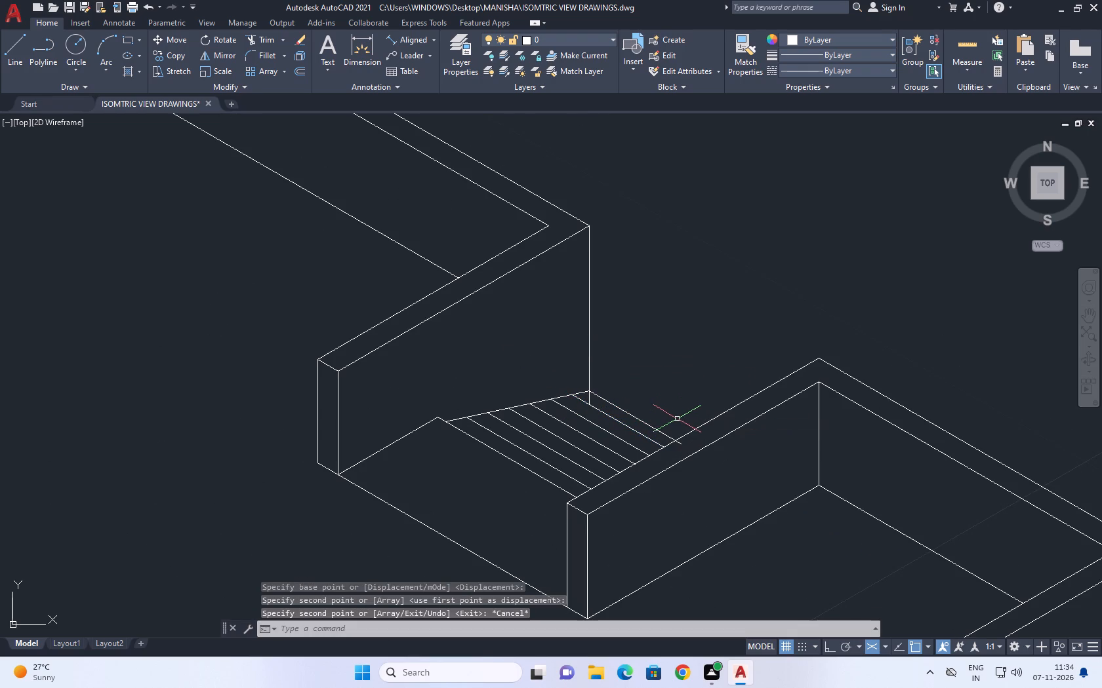
# Trim the vertical wall edge below the stair's rear corner and the copied stair line's end that overshoots the parapet.
pyautogui.press('t')
pyautogui.press('r')
pyautogui.press('space')
pyautogui.scroll(2, 617, 407)
pyautogui.click(554, 393)
pyautogui.click(543, 383)
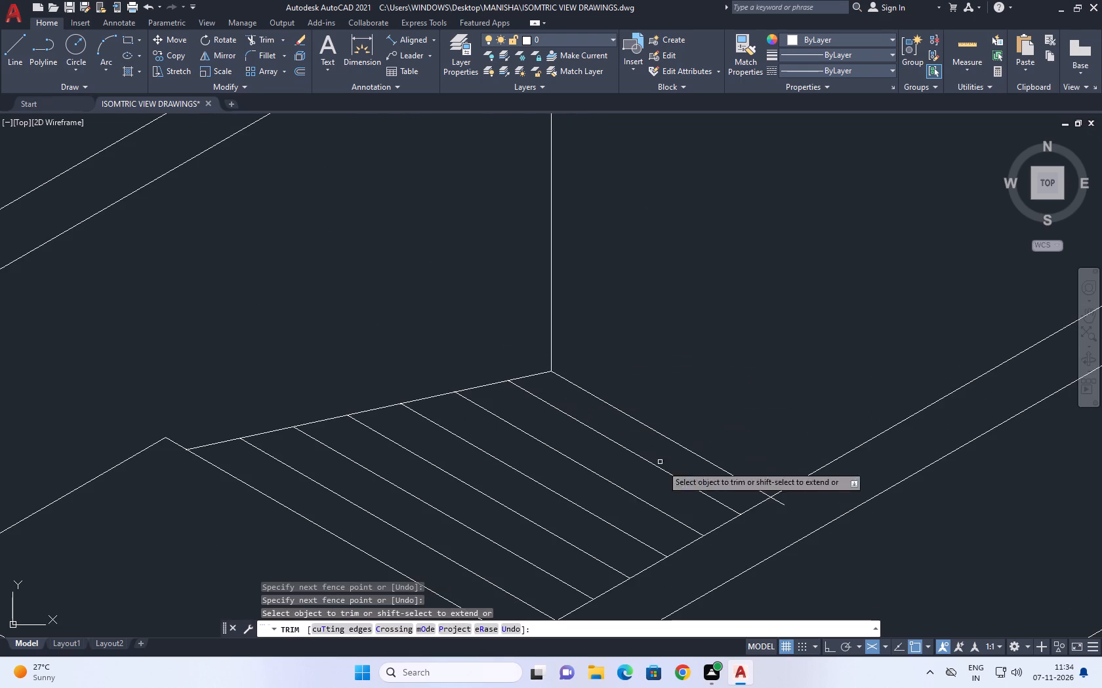
pyautogui.click(783, 504)
pyautogui.scroll(-4, 745, 377)
pyautogui.press('Escape')
pyautogui.scroll(-2, 742, 353)
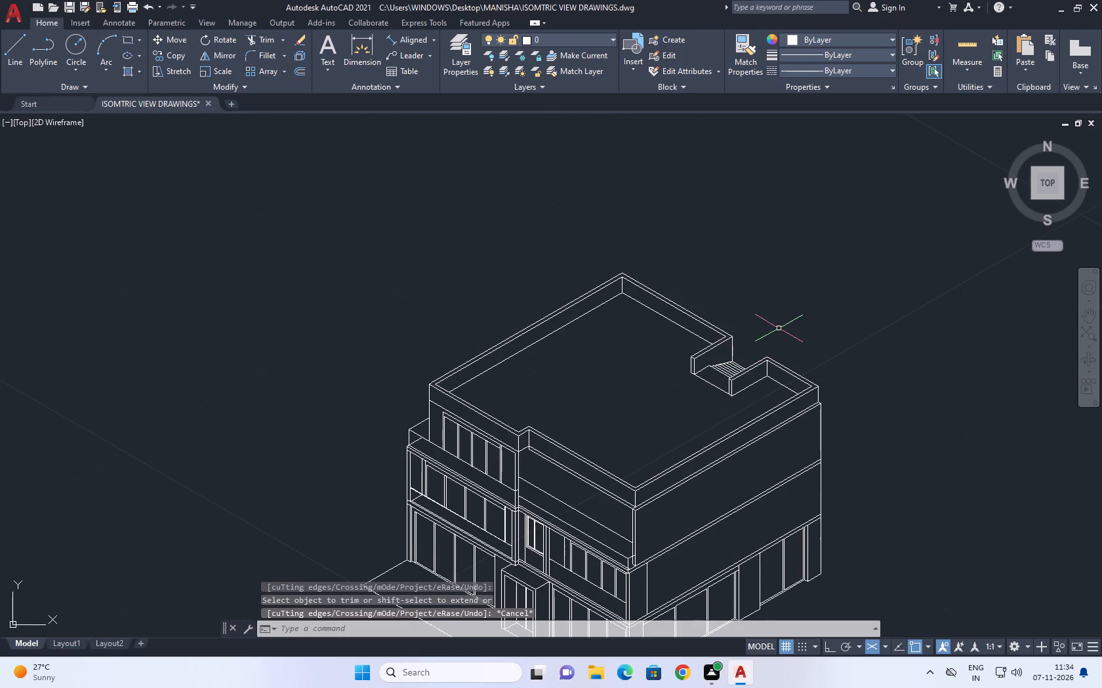
# Examine the whole building, from the roof stair down to the front facade's window rows.
pyautogui.moveTo(780, 327); pyautogui.dragTo(770, 338, button='middle')
pyautogui.moveTo(698, 437); pyautogui.dragTo(578, 455, button='middle')
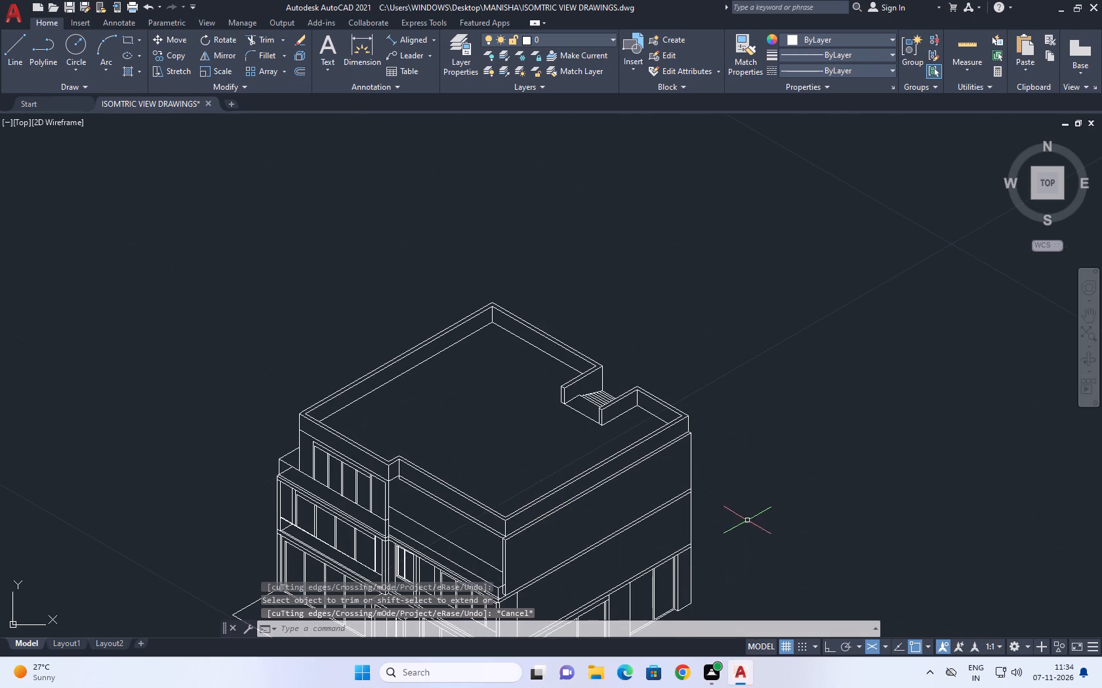
pyautogui.moveTo(746, 526); pyautogui.dragTo(636, 439, button='middle')
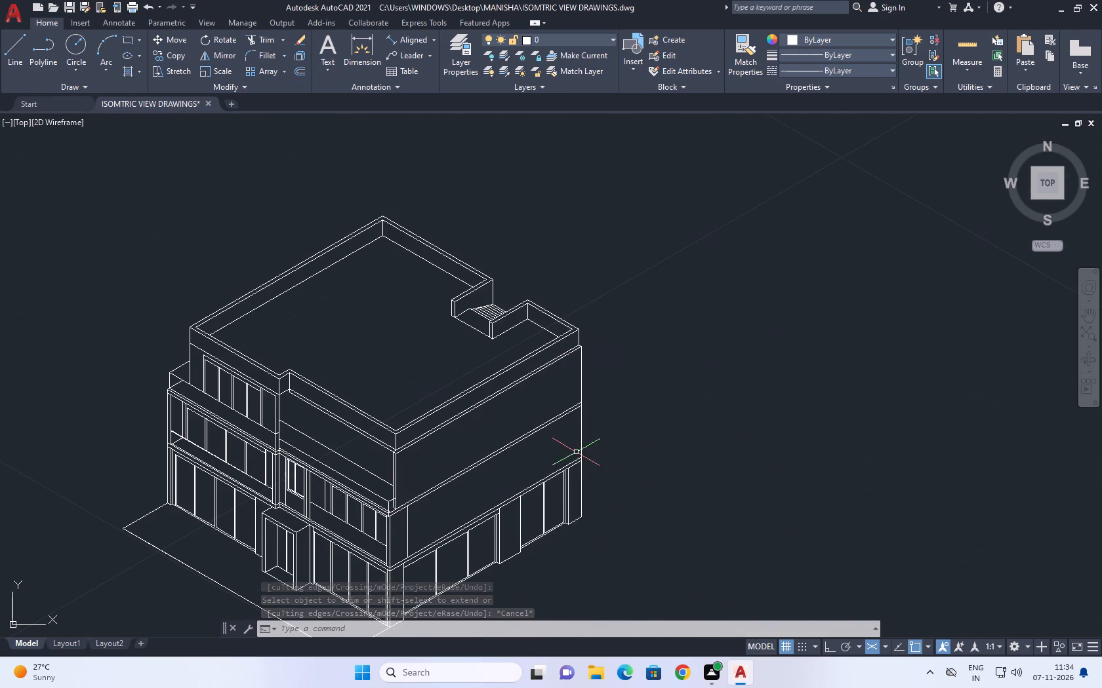
pyautogui.moveTo(600, 396); pyautogui.dragTo(630, 373, button='middle')
pyautogui.moveTo(341, 455); pyautogui.dragTo(481, 429, button='middle')
pyautogui.scroll(1, 478, 430)
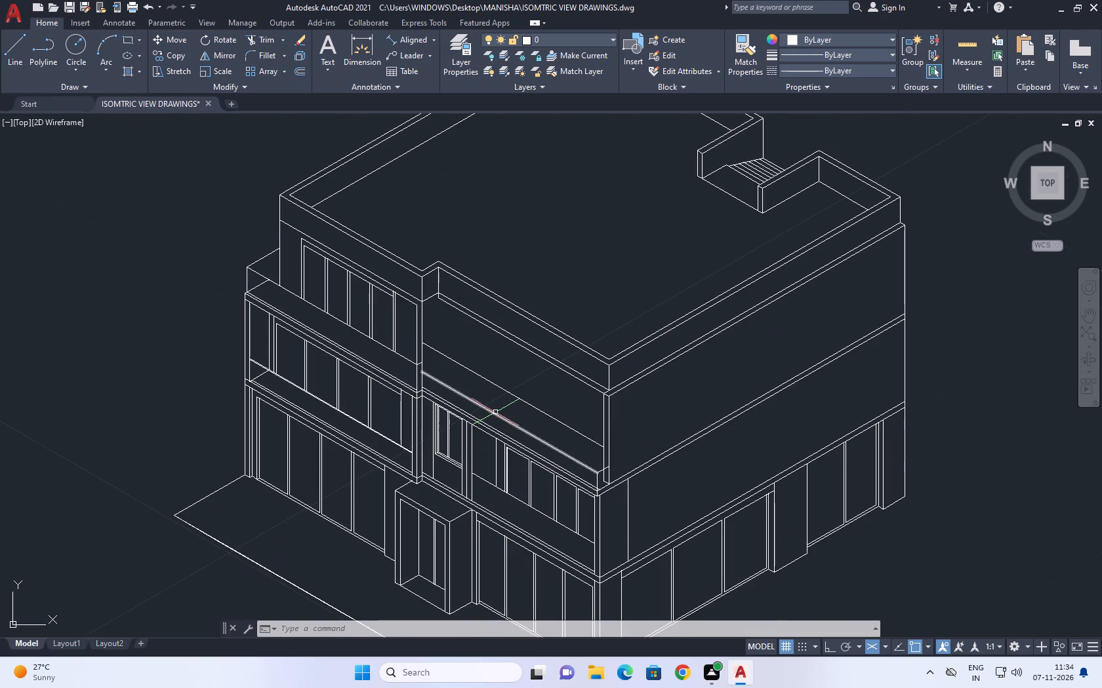
pyautogui.moveTo(502, 488); pyautogui.dragTo(546, 455, button='middle')
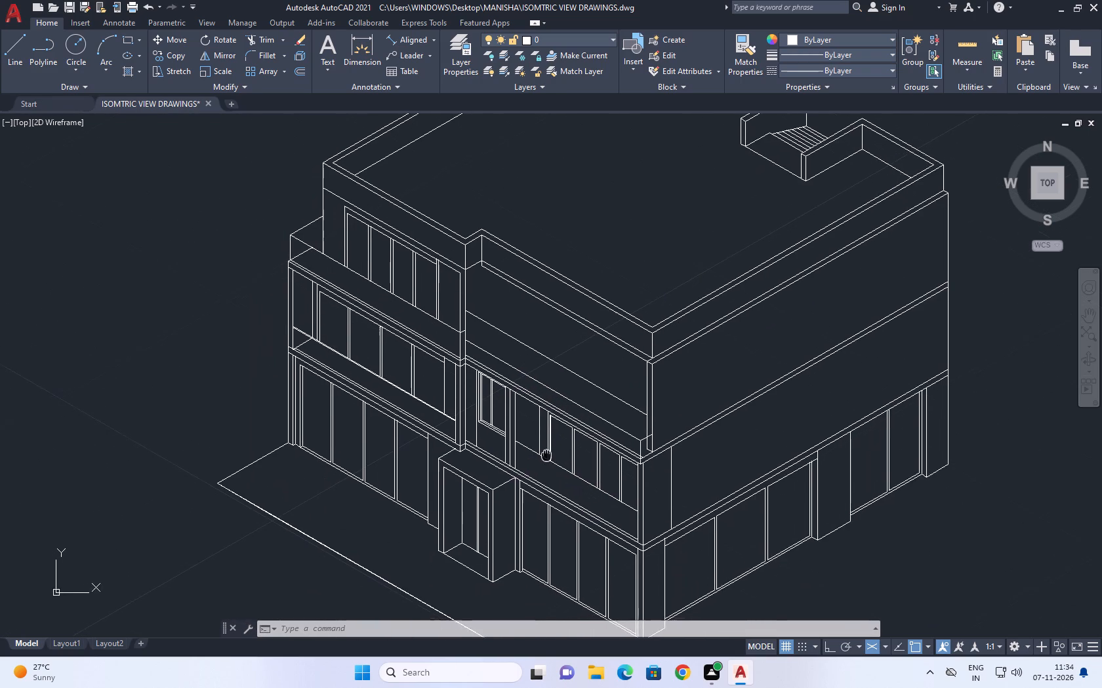
pyautogui.moveTo(546, 455); pyautogui.dragTo(546, 455, button='middle')
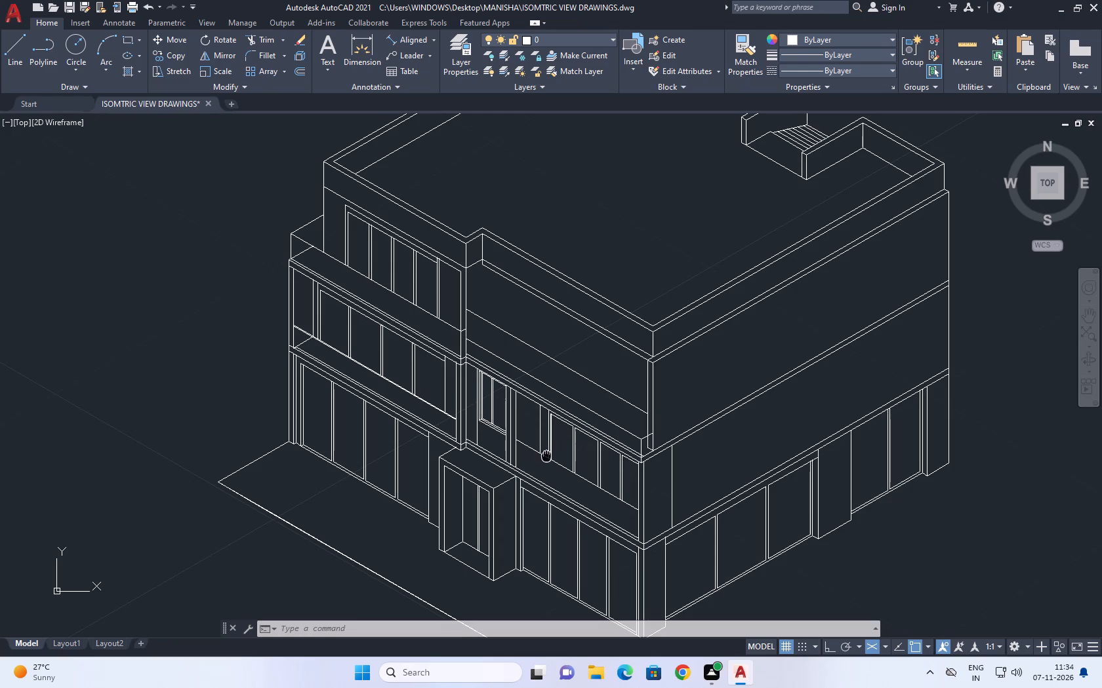
pyautogui.moveTo(546, 455); pyautogui.dragTo(640, 328, button='middle')
# Copy the middle floor's front window lines beside the building corner, excluding the slab corner edges, to the top floor wall's matching base corner.
pyautogui.scroll(2, 640, 267)
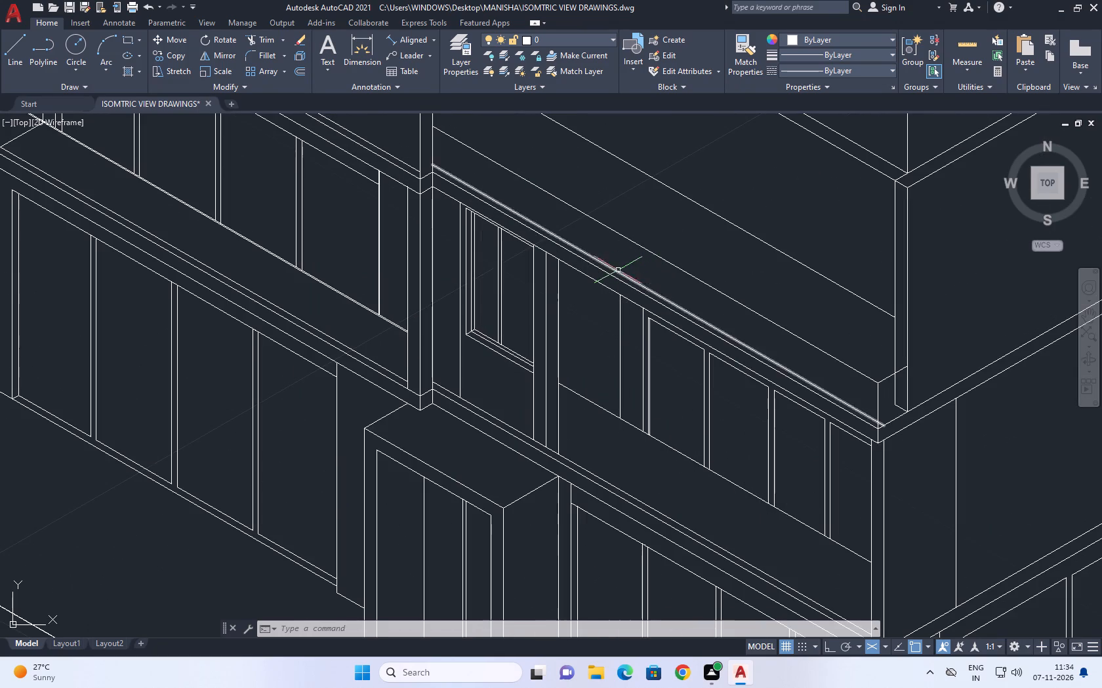
pyautogui.click(596, 246)
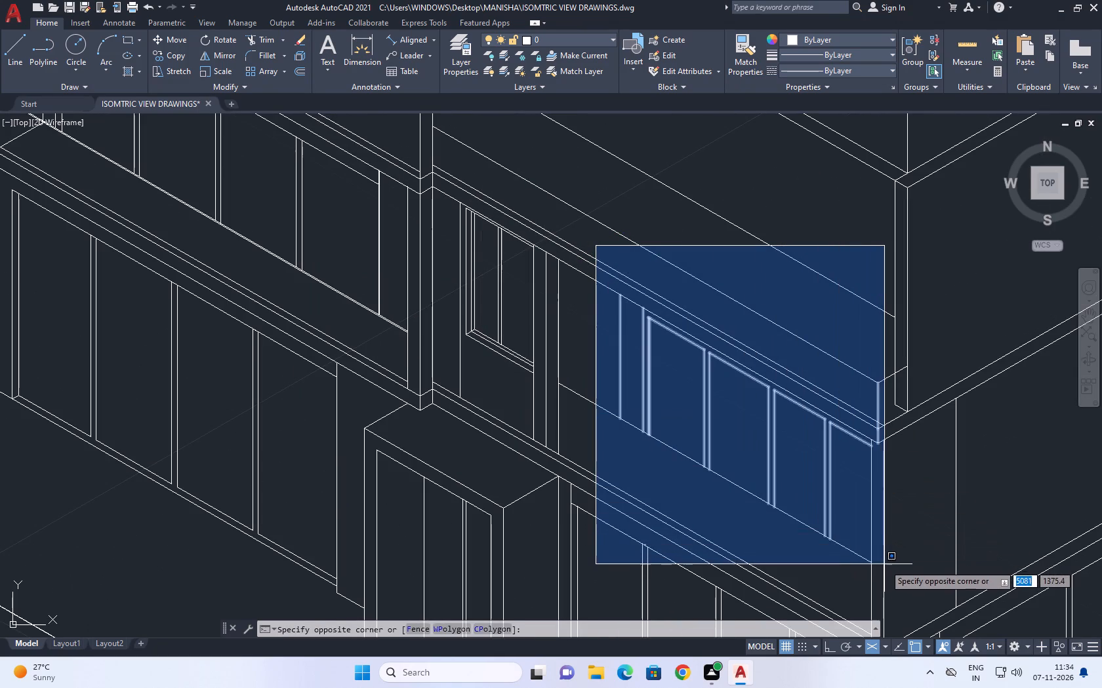
pyautogui.click(884, 572)
pyautogui.scroll(1, 884, 406)
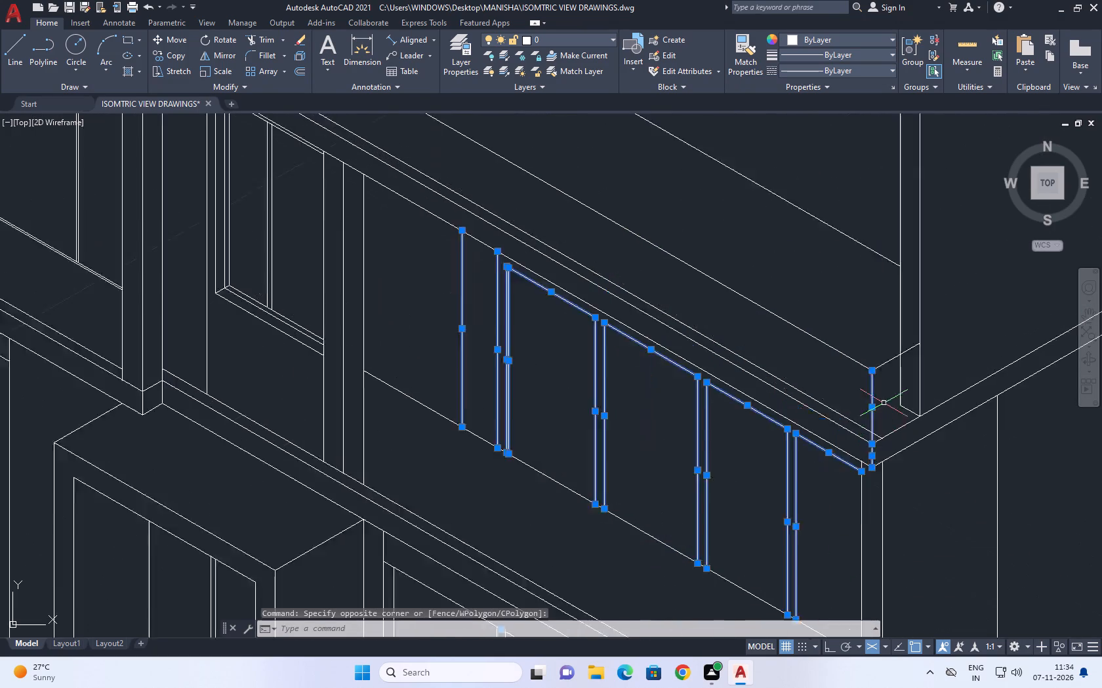
pyautogui.scroll(2, 884, 403)
pyautogui.moveTo(879, 388); pyautogui.dragTo(888, 408, button='middle')
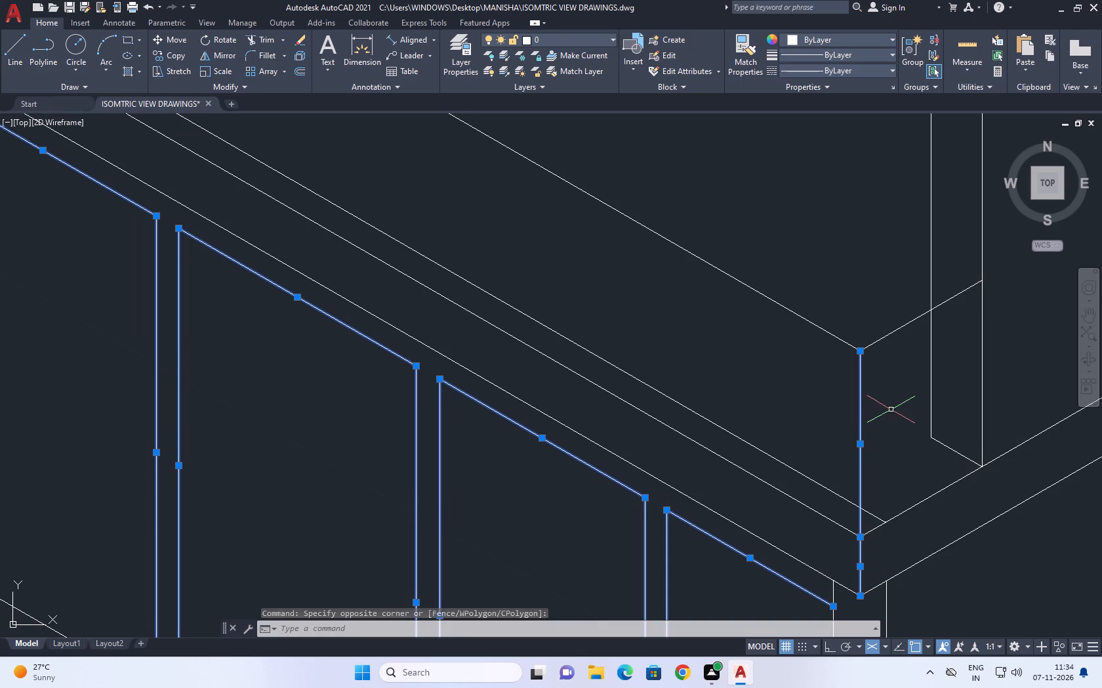
pyautogui.keyDown('shift'); pyautogui.click(850, 319); pyautogui.keyUp('shift')
pyautogui.keyDown('shift'); pyautogui.click(882, 618); pyautogui.keyUp('shift')
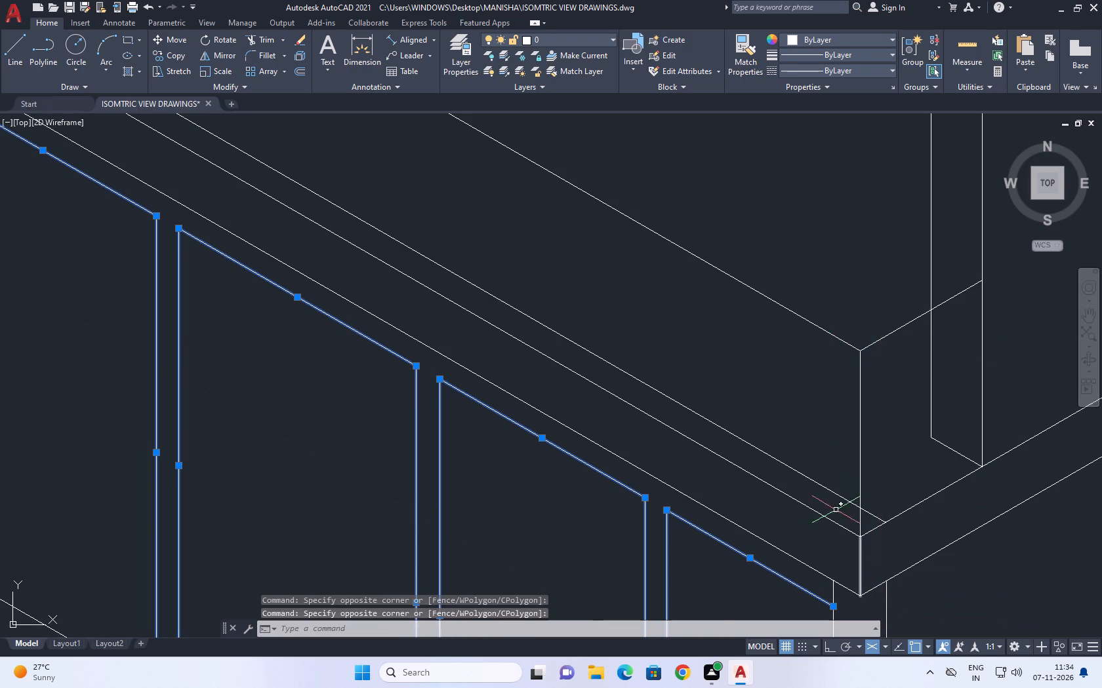
pyautogui.scroll(-2, 818, 462)
pyautogui.write('CO')
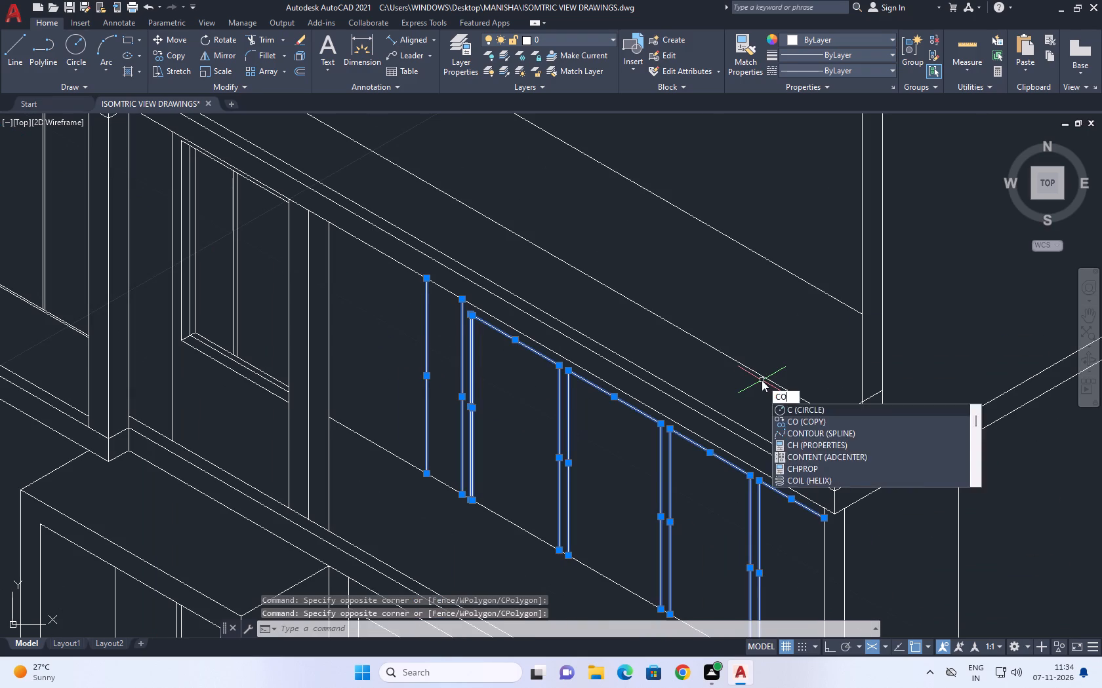
pyautogui.press('space')
pyautogui.scroll(-3, 762, 383)
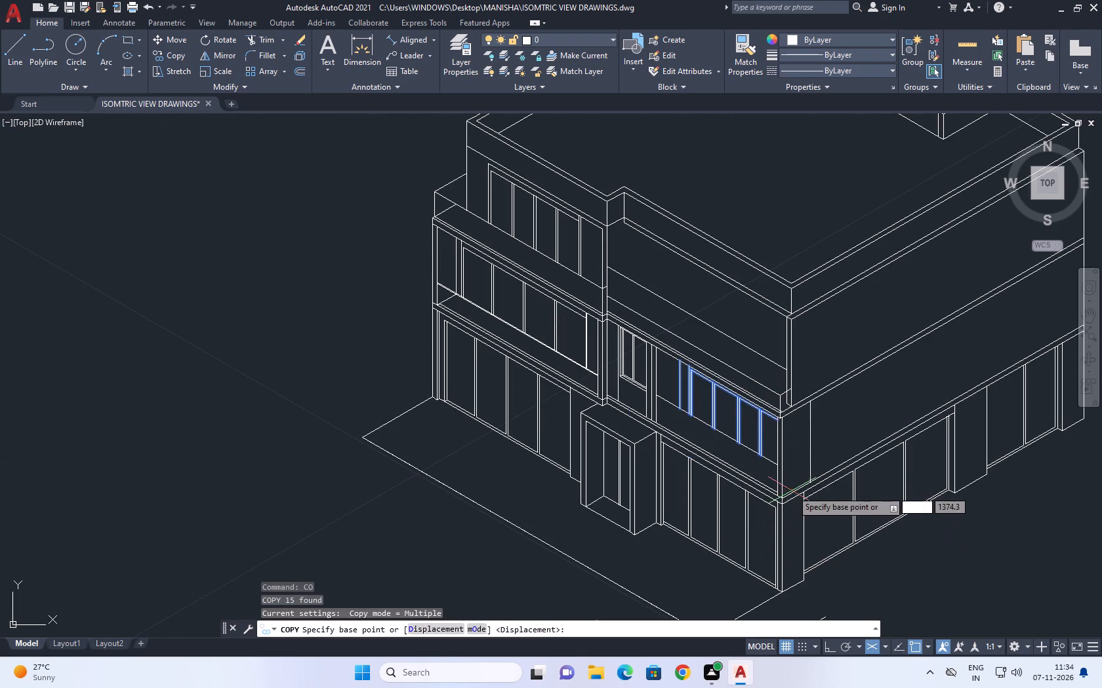
pyautogui.scroll(2, 785, 479)
pyautogui.click(759, 449)
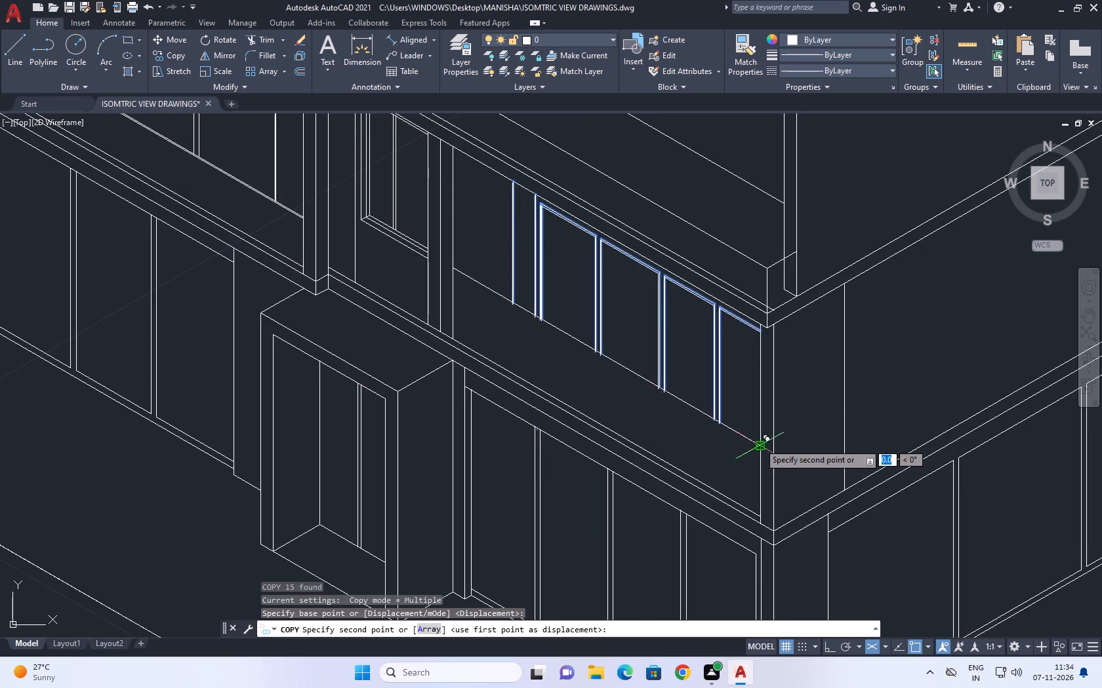
pyautogui.scroll(-3, 756, 436)
pyautogui.scroll(3, 764, 348)
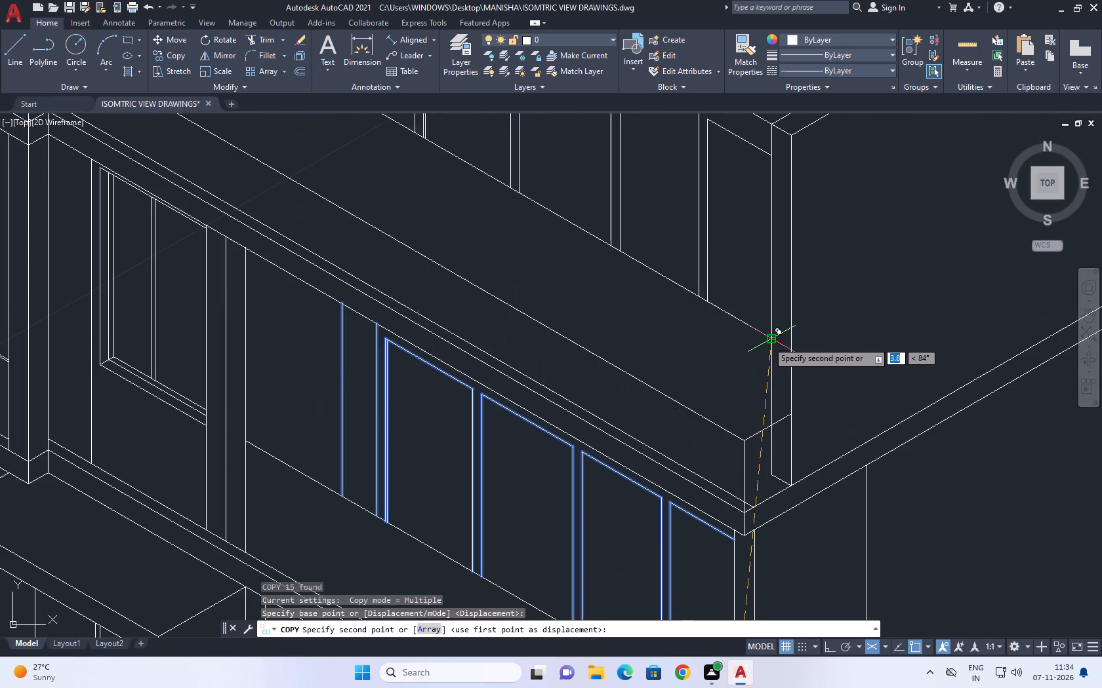
pyautogui.click(771, 337)
pyautogui.scroll(-2, 749, 387)
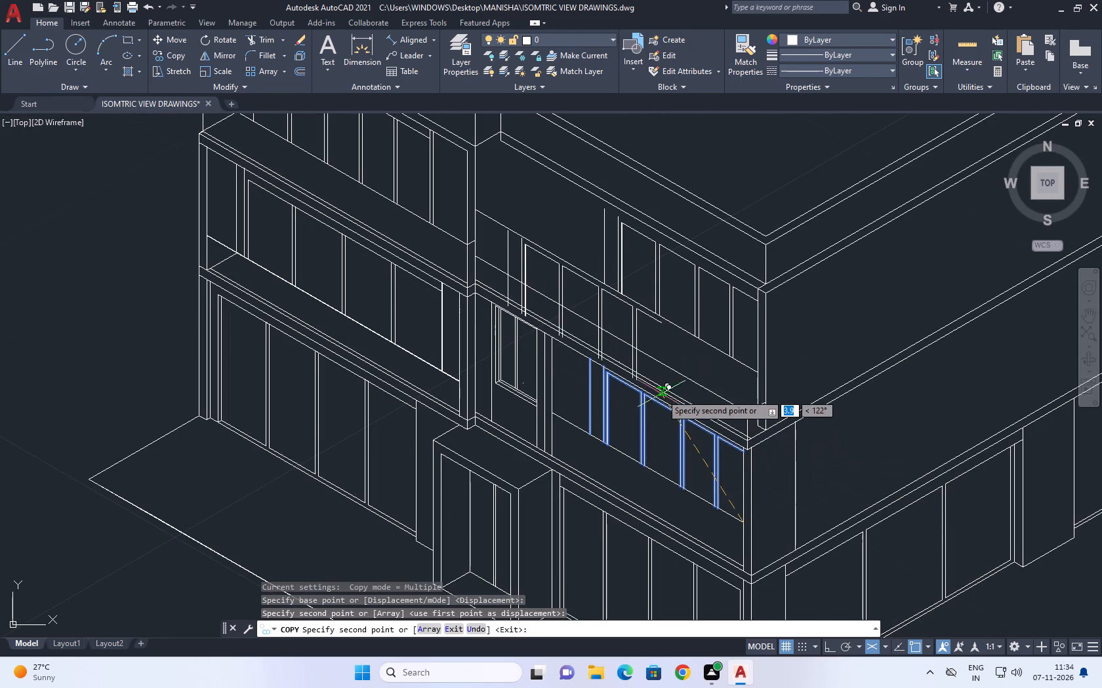
pyautogui.press('Escape')
# Extend the two vertical lines beside the copied top-floor window up to the lower edge of the roof parapet band.
pyautogui.moveTo(670, 281); pyautogui.dragTo(676, 335, button='middle')
pyautogui.write('EX')
pyautogui.press('space')
pyautogui.scroll(1, 577, 298)
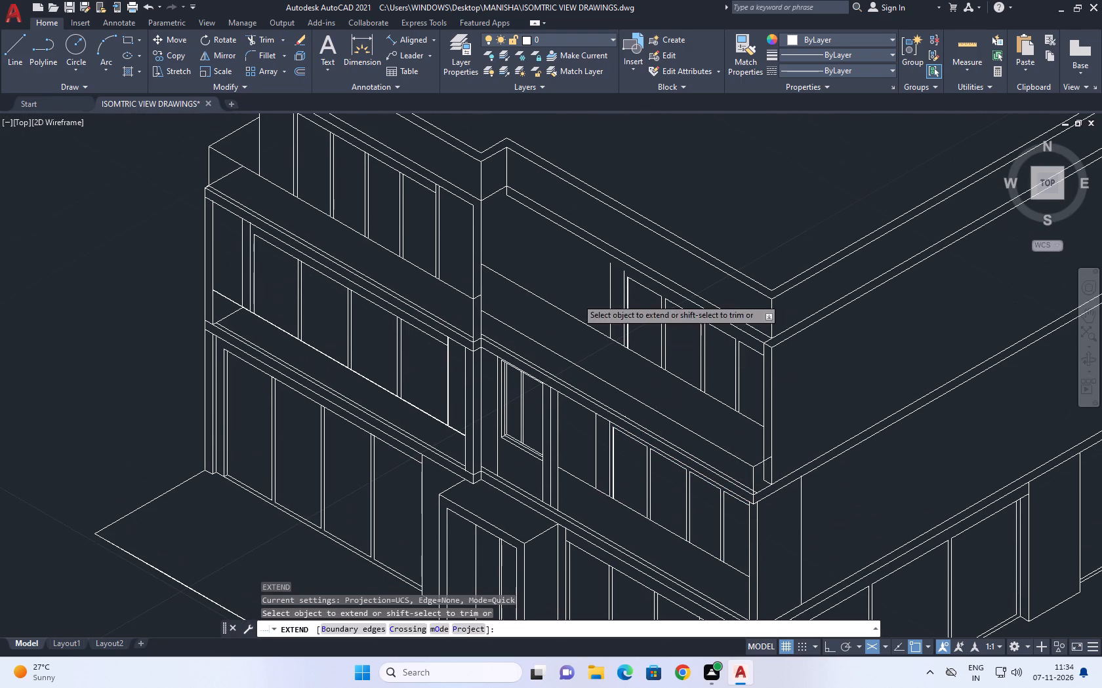
pyautogui.scroll(2, 576, 297)
pyautogui.click(648, 241)
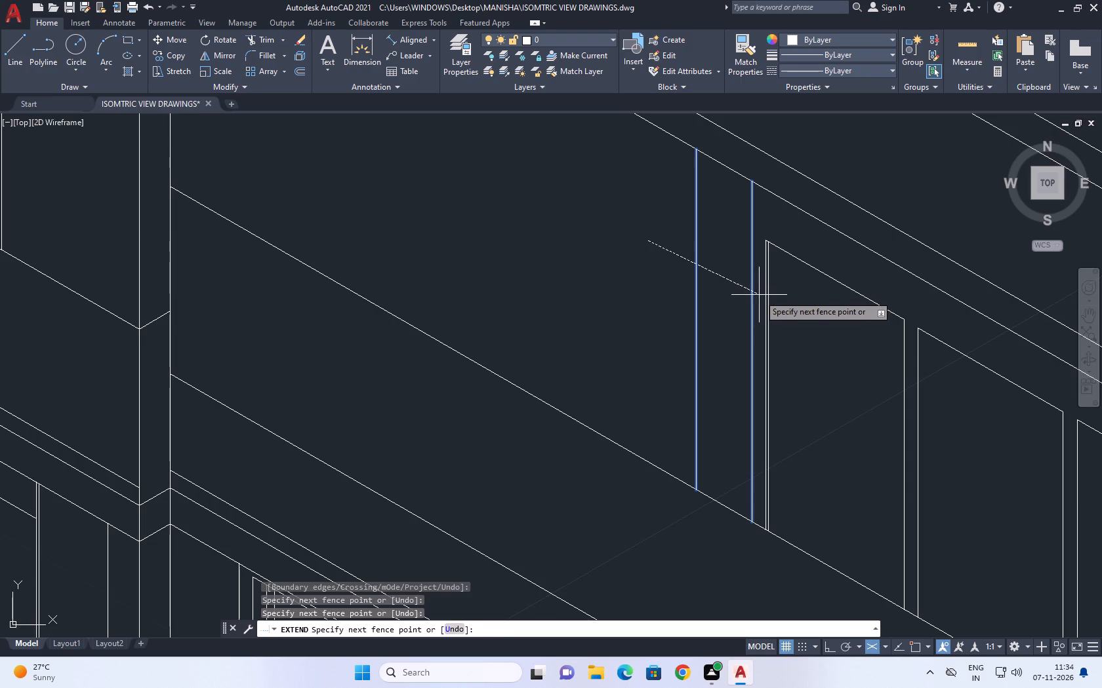
pyautogui.click(759, 295)
pyautogui.scroll(-2, 712, 297)
pyautogui.press('Escape')
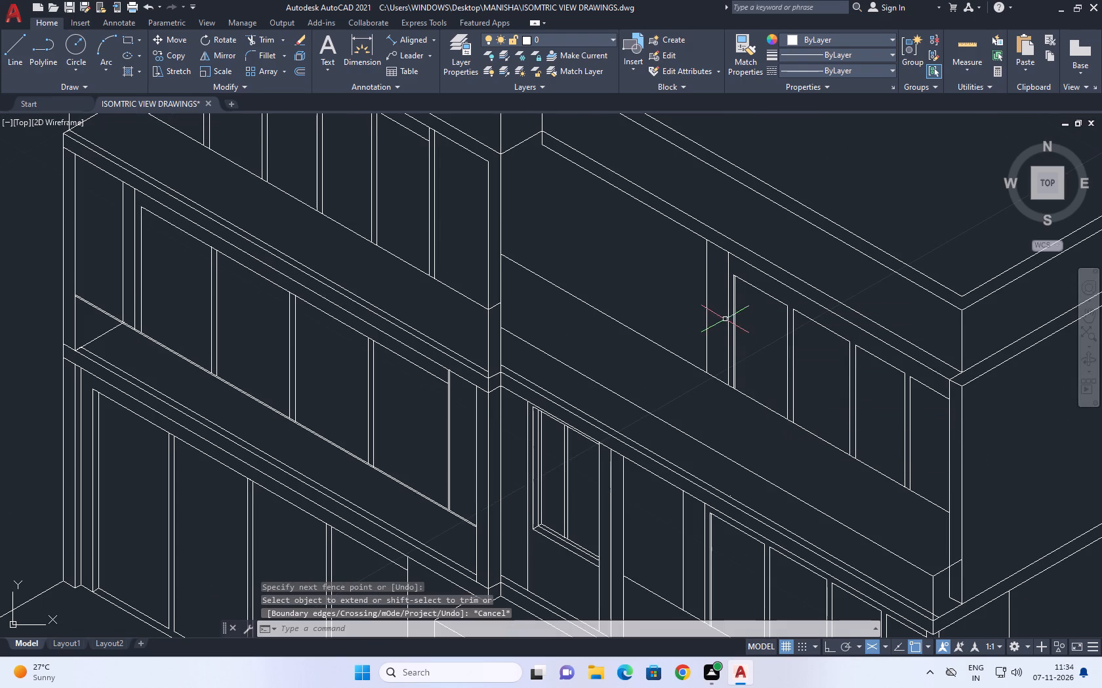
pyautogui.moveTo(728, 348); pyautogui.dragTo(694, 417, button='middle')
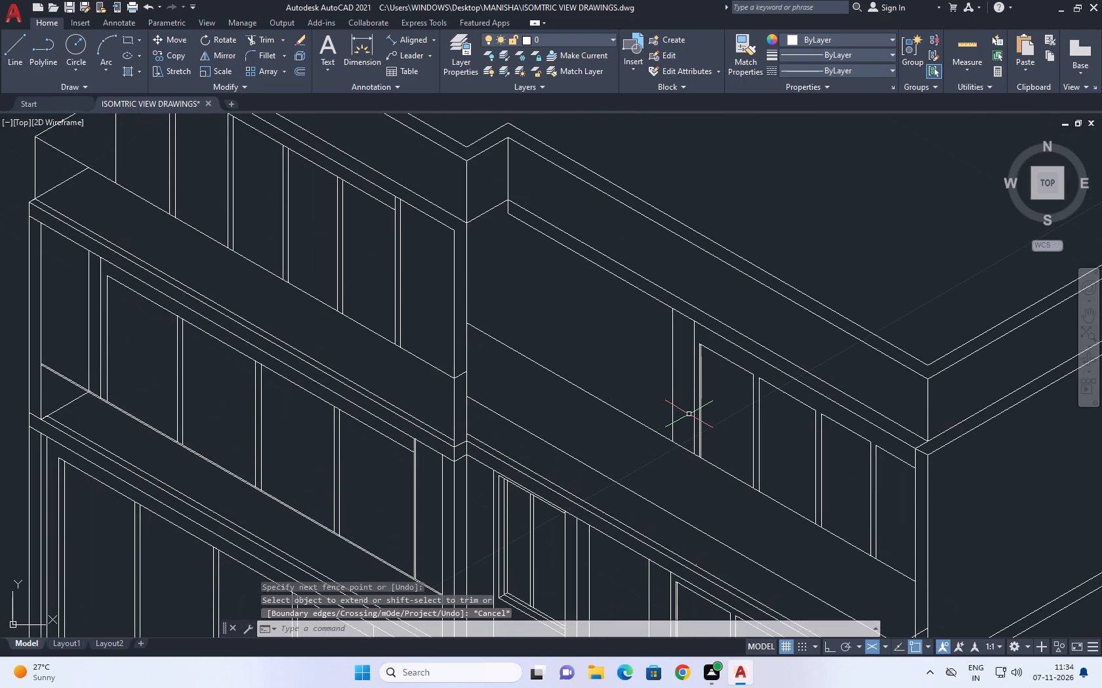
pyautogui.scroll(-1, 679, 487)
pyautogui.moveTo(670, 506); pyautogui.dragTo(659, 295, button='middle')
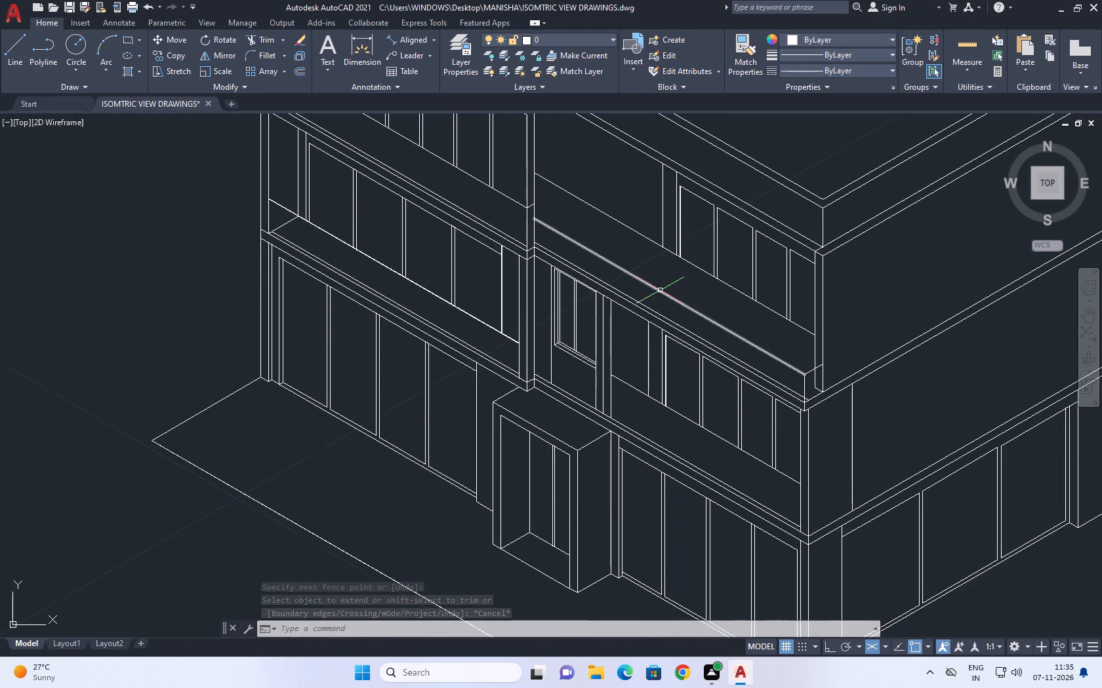
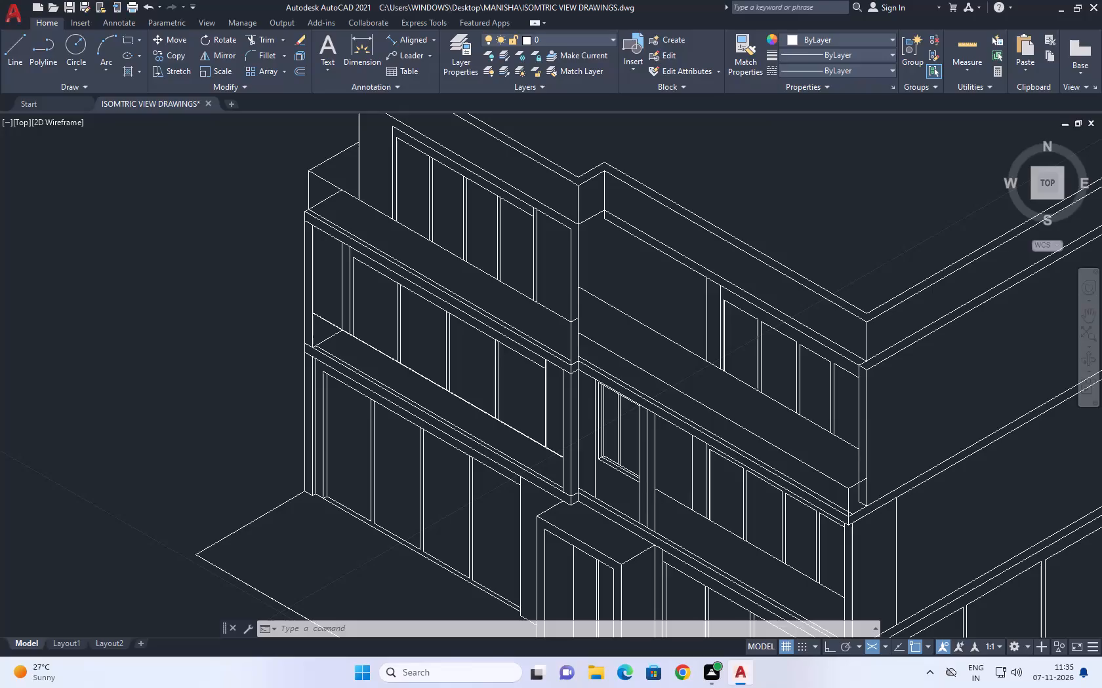
# Copy the two vertical column lines beside the middle-floor window straight up about 5.2 units onto the top floor's base line.
pyautogui.scroll(2, 658, 468)
pyautogui.click(674, 430)
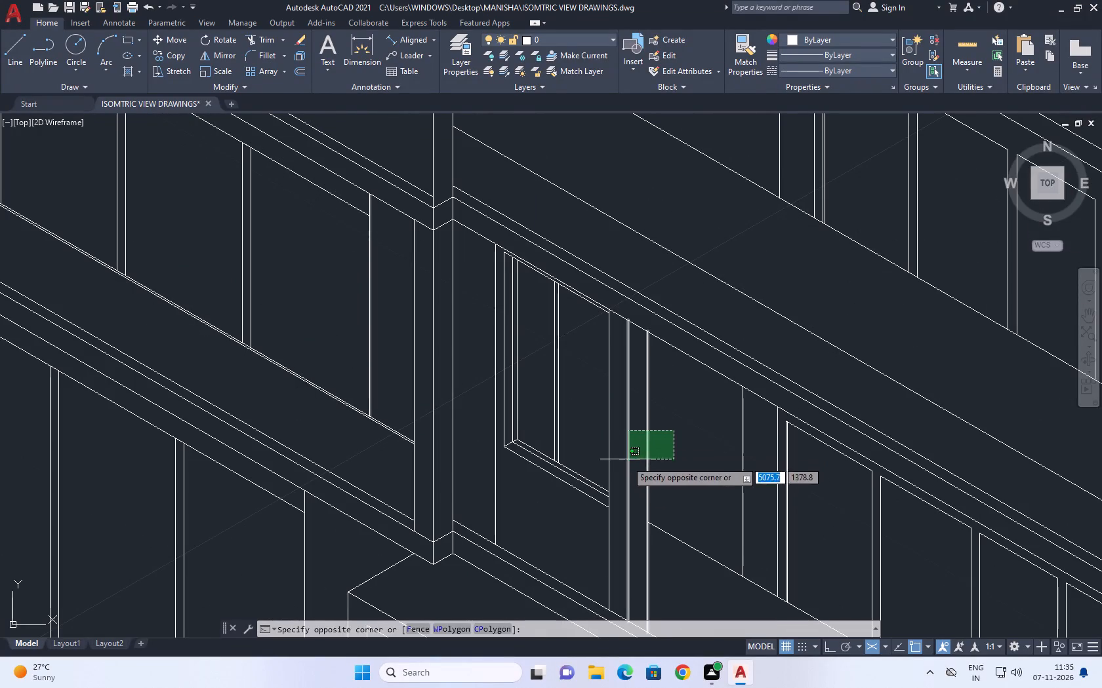
pyautogui.click(624, 462)
pyautogui.moveTo(642, 455); pyautogui.dragTo(646, 473, button='middle')
pyautogui.press('c')
pyautogui.scroll(1, 647, 468)
pyautogui.press('o')
pyautogui.press('space')
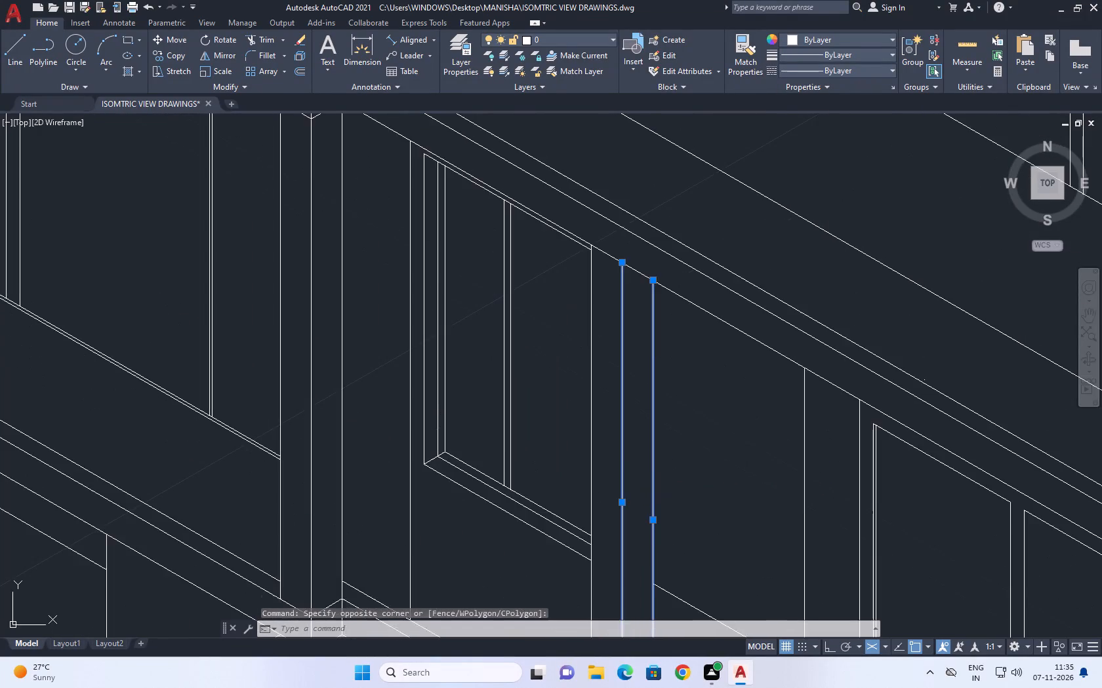
pyautogui.scroll(-3, 653, 481)
pyautogui.scroll(2, 662, 559)
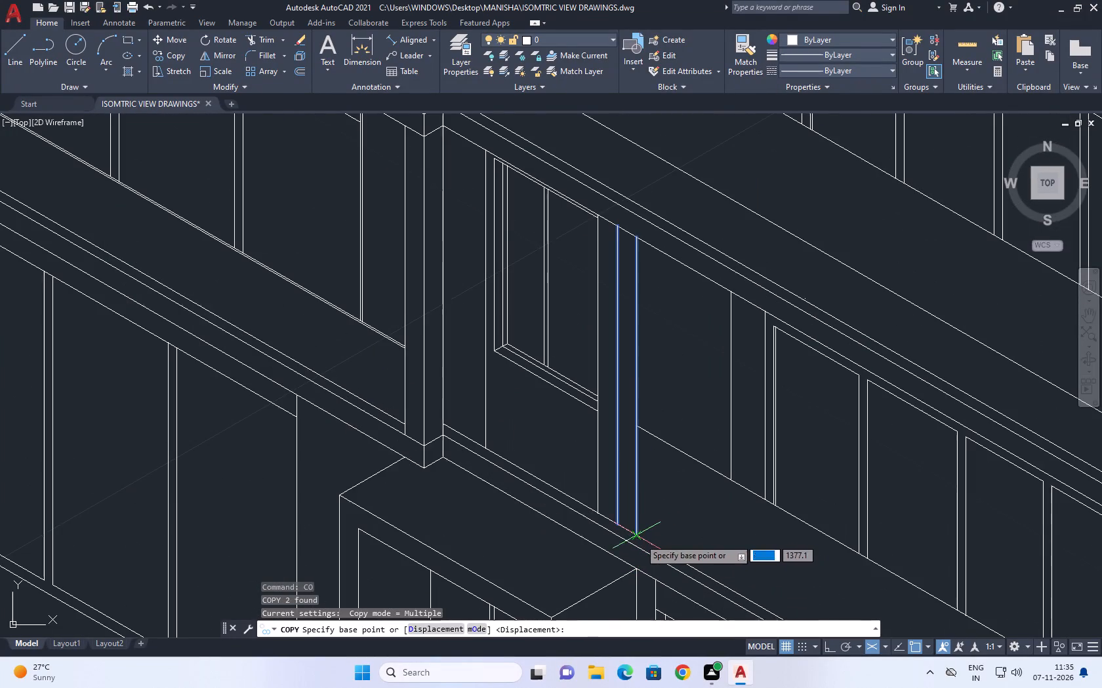
pyautogui.click(639, 538)
pyautogui.scroll(-3, 642, 535)
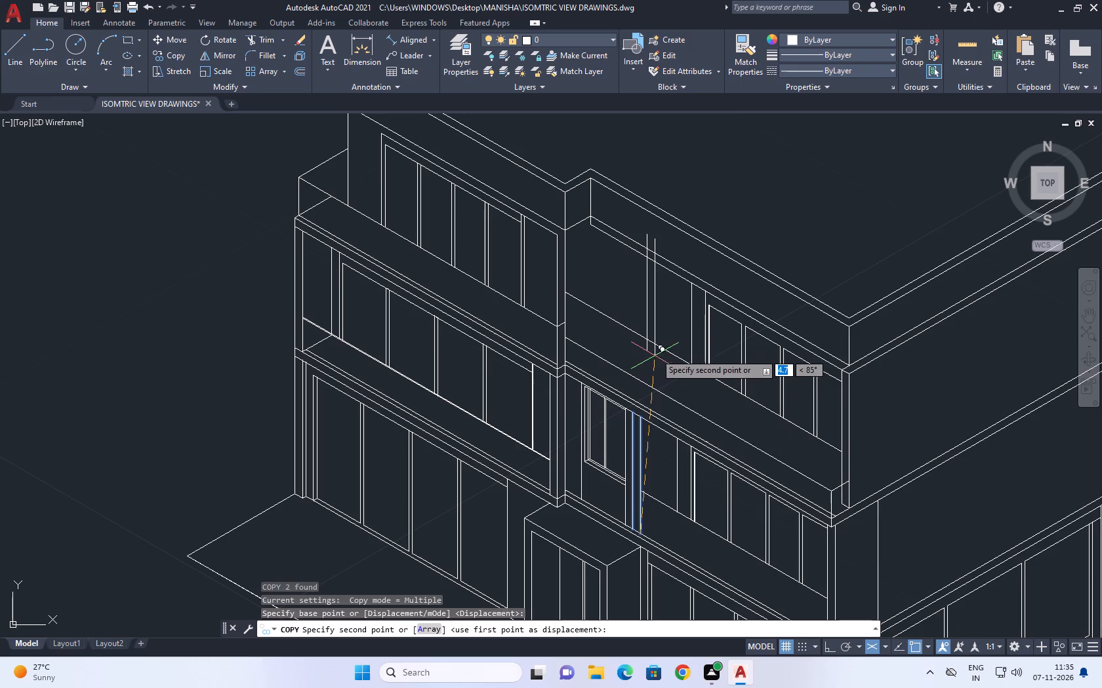
pyautogui.press('F8')
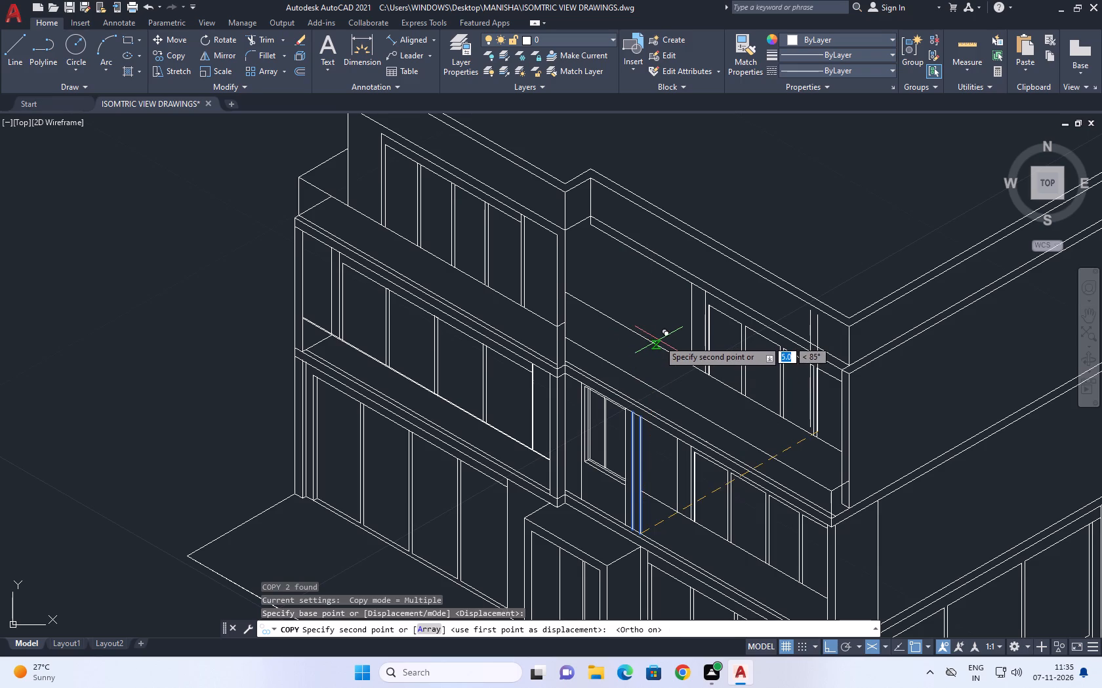
pyautogui.press('F5')
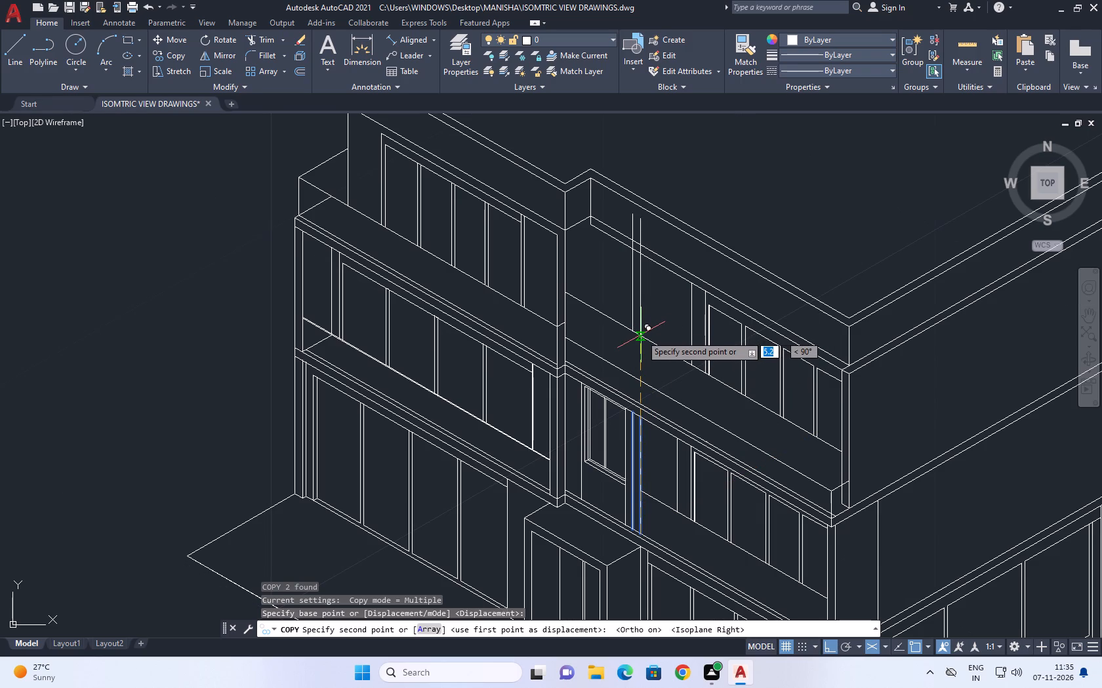
pyautogui.scroll(2, 642, 336)
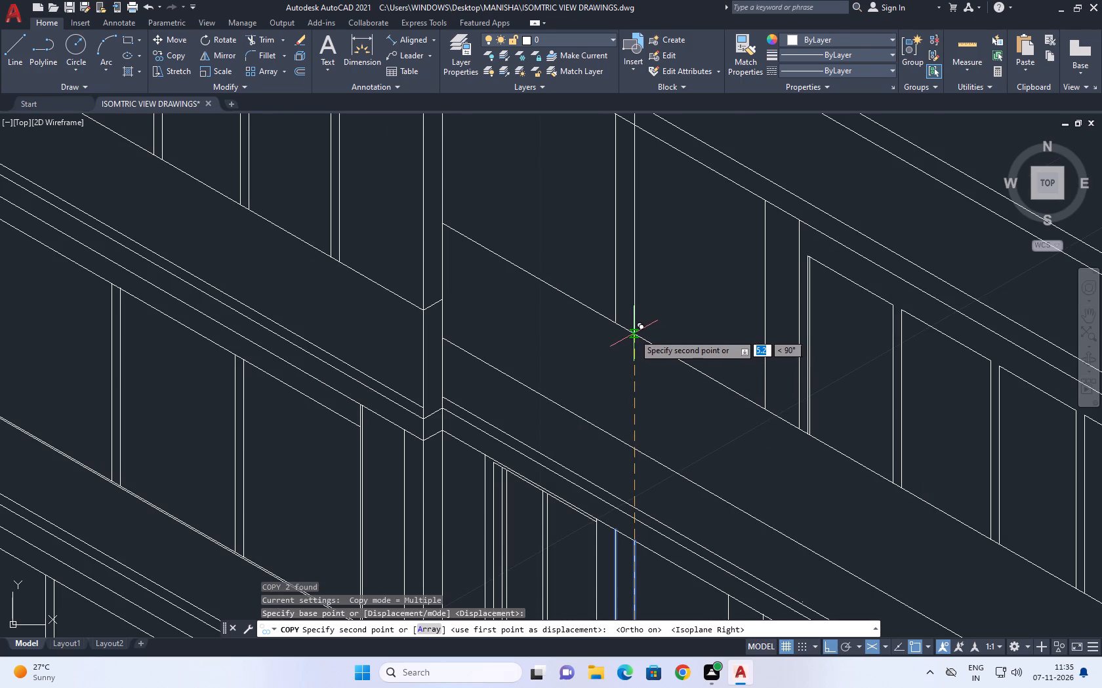
pyautogui.click(634, 334)
pyautogui.press('Escape')
# Trim the parts of the two copied column lines that project above the lower edge of the roof band.
pyautogui.scroll(-1, 648, 394)
pyautogui.moveTo(655, 326); pyautogui.dragTo(682, 423, button='middle')
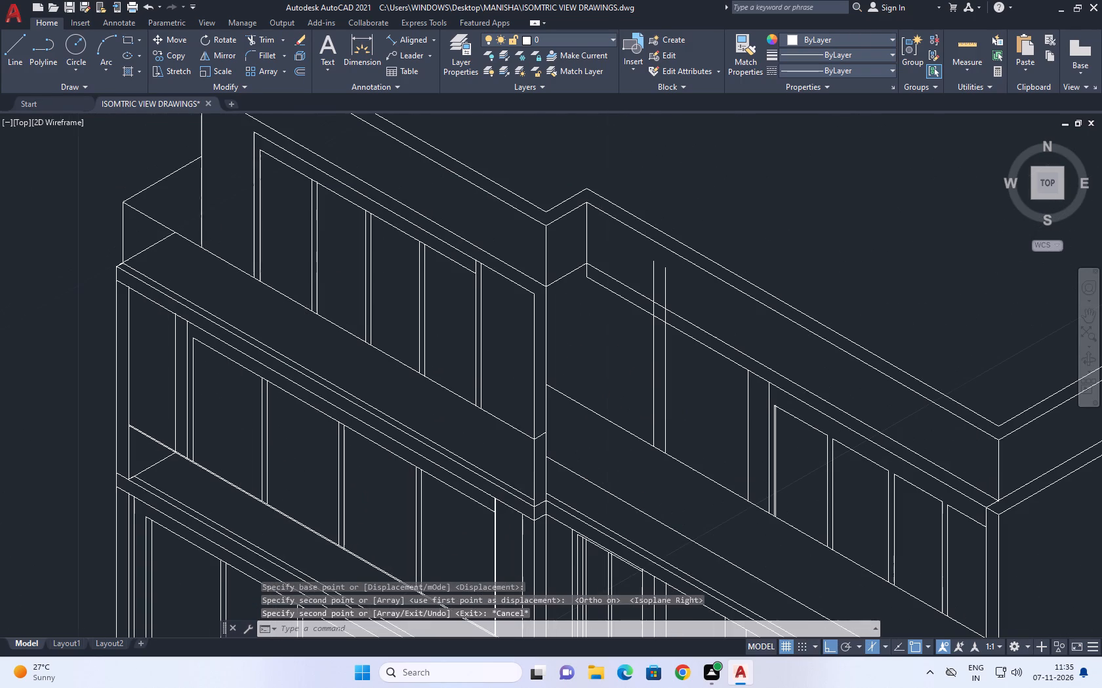
pyautogui.press('t')
pyautogui.press('r')
pyautogui.press('space')
pyautogui.scroll(2, 653, 311)
pyautogui.click(643, 307)
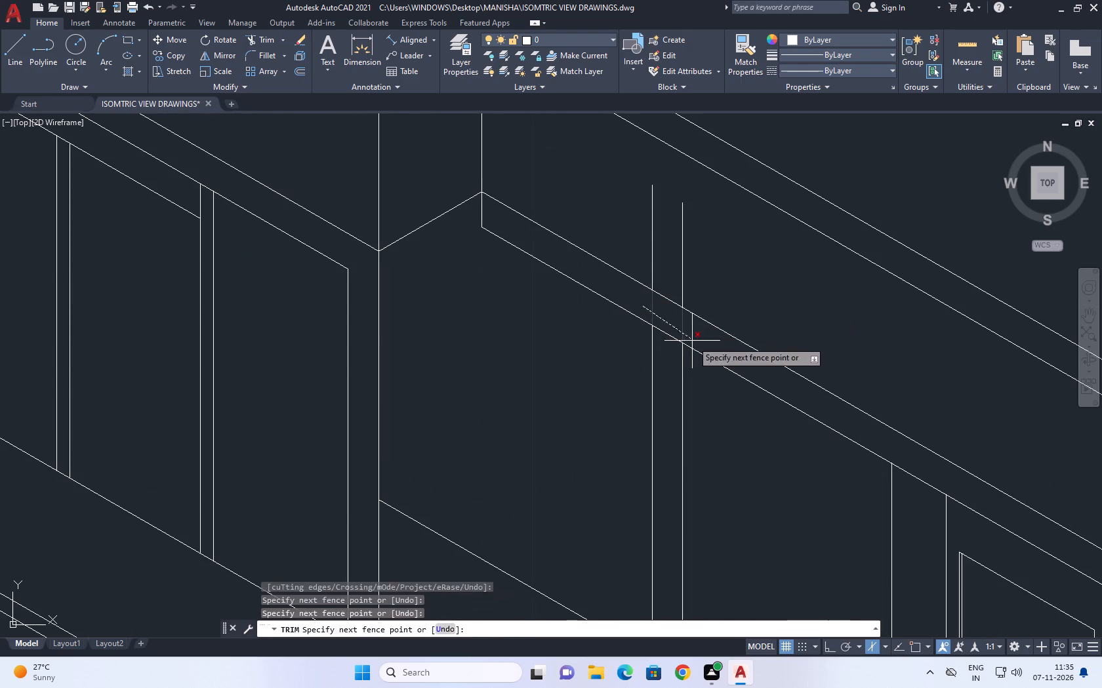
pyautogui.click(694, 343)
pyautogui.moveTo(694, 282); pyautogui.dragTo(687, 276)
pyautogui.moveTo(619, 242); pyautogui.dragTo(613, 239)
pyautogui.press('Escape')
# Move the two top-floor column lines along the wall by one column width, about 0.2 units.
pyautogui.scroll(-2, 706, 329)
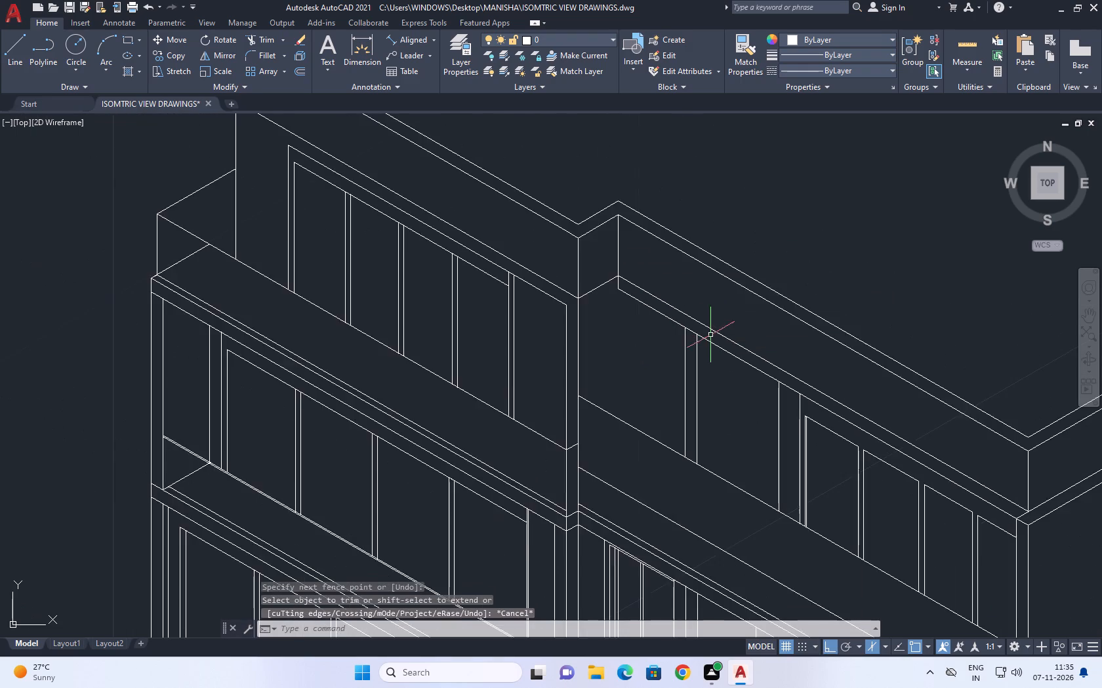
pyautogui.scroll(-1, 711, 338)
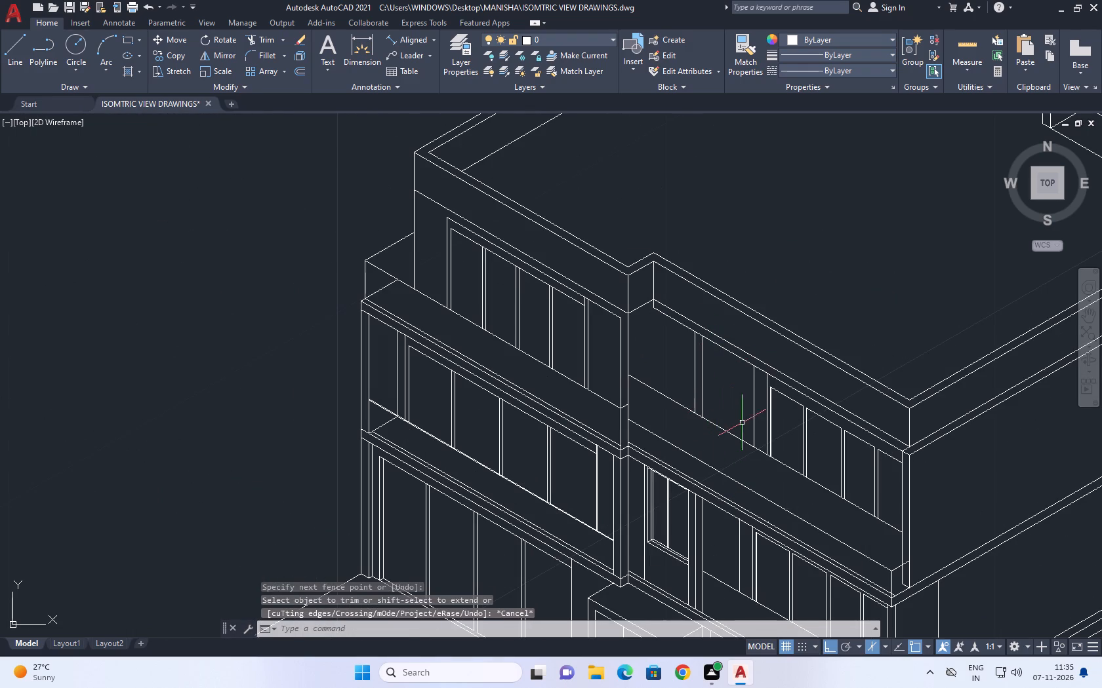
pyautogui.click(723, 385)
pyautogui.click(655, 362)
pyautogui.moveTo(725, 417); pyautogui.dragTo(718, 410, button='middle')
pyautogui.press('m')
pyautogui.press('space')
pyautogui.scroll(1, 699, 412)
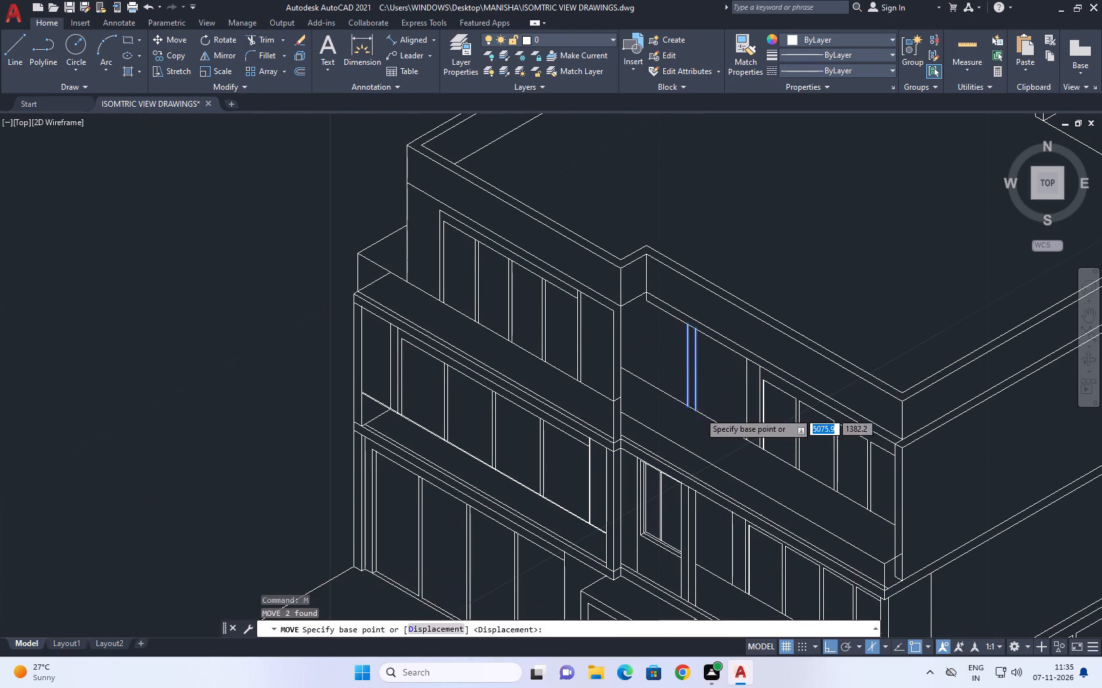
pyautogui.scroll(1, 699, 412)
pyautogui.click(669, 401)
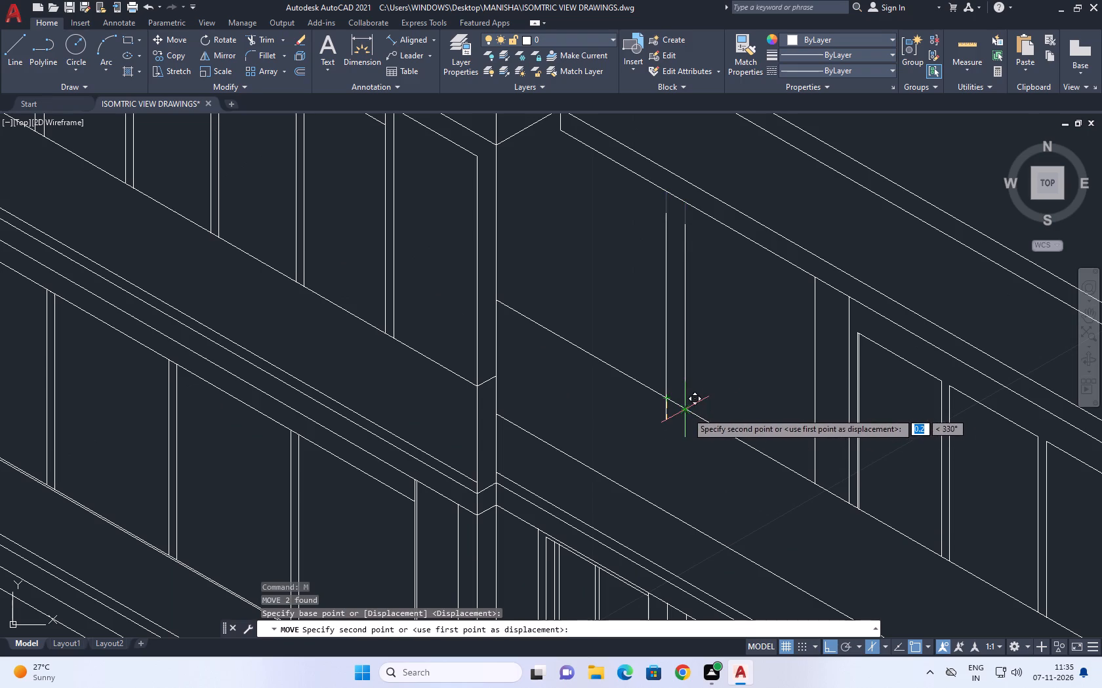
pyautogui.click(687, 412)
# Draw a line at 30° from the foot of the top-floor column's outer line to the neighbouring vertical wall line.
pyautogui.moveTo(756, 383); pyautogui.dragTo(749, 415, button='middle')
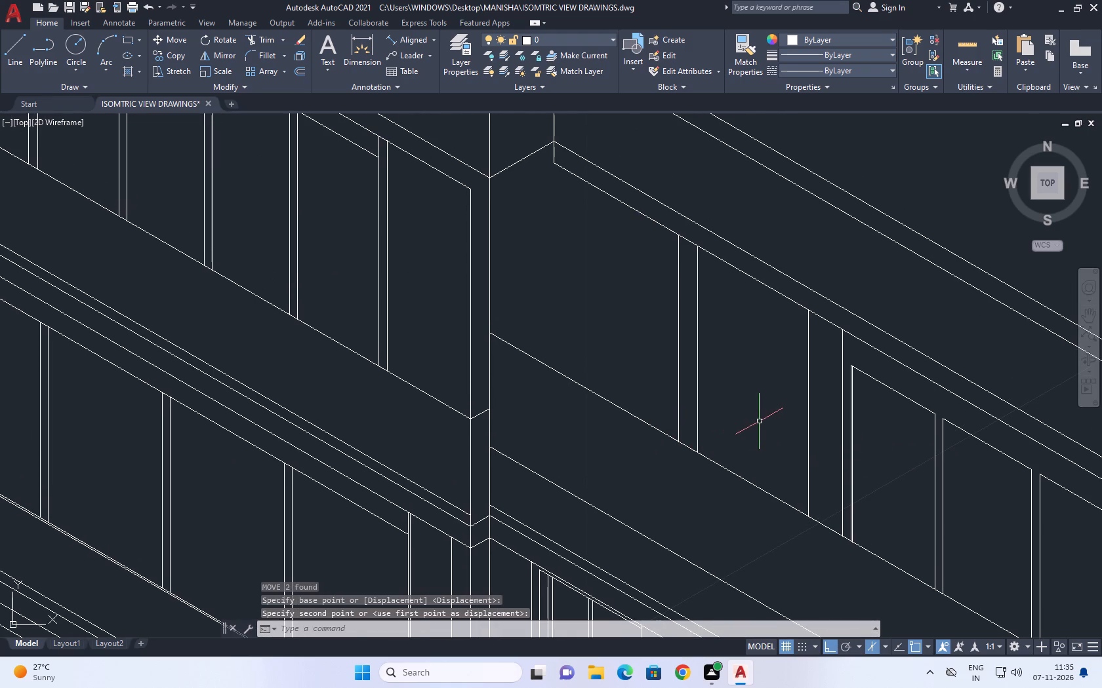
pyautogui.press('l')
pyautogui.press('space')
pyautogui.click(697, 449)
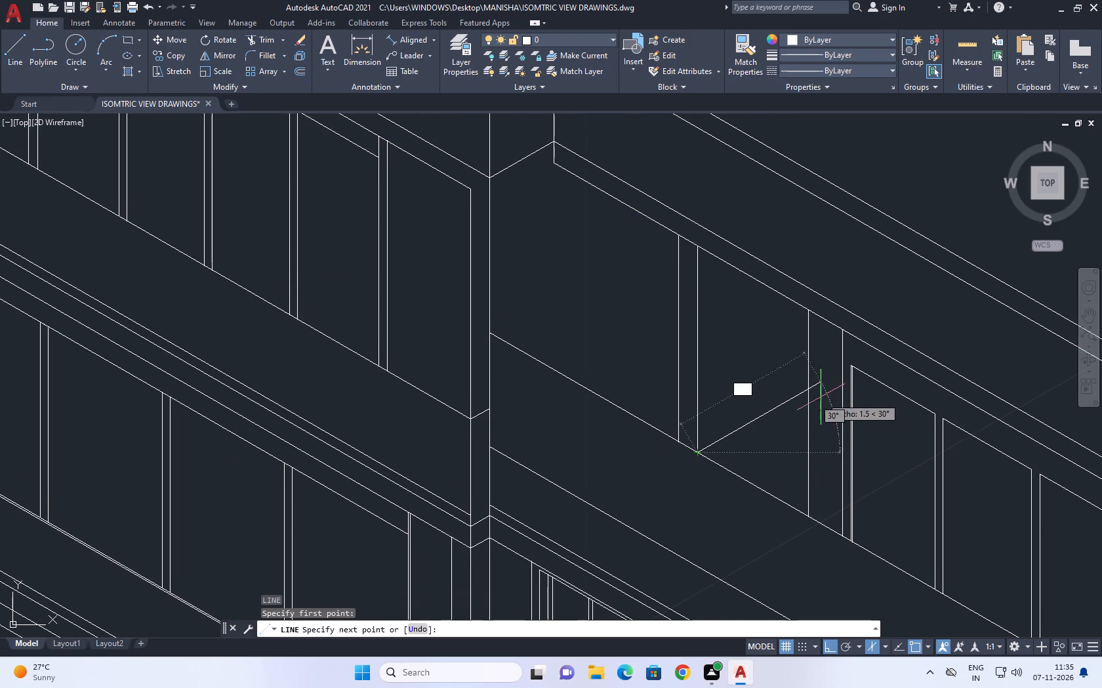
pyautogui.click(813, 385)
pyautogui.press('Escape')
# Move the vertical wall line at the end of the top-floor 30° line along the wall, closer to the column.
pyautogui.scroll(-2, 771, 413)
pyautogui.middleClick(850, 478)
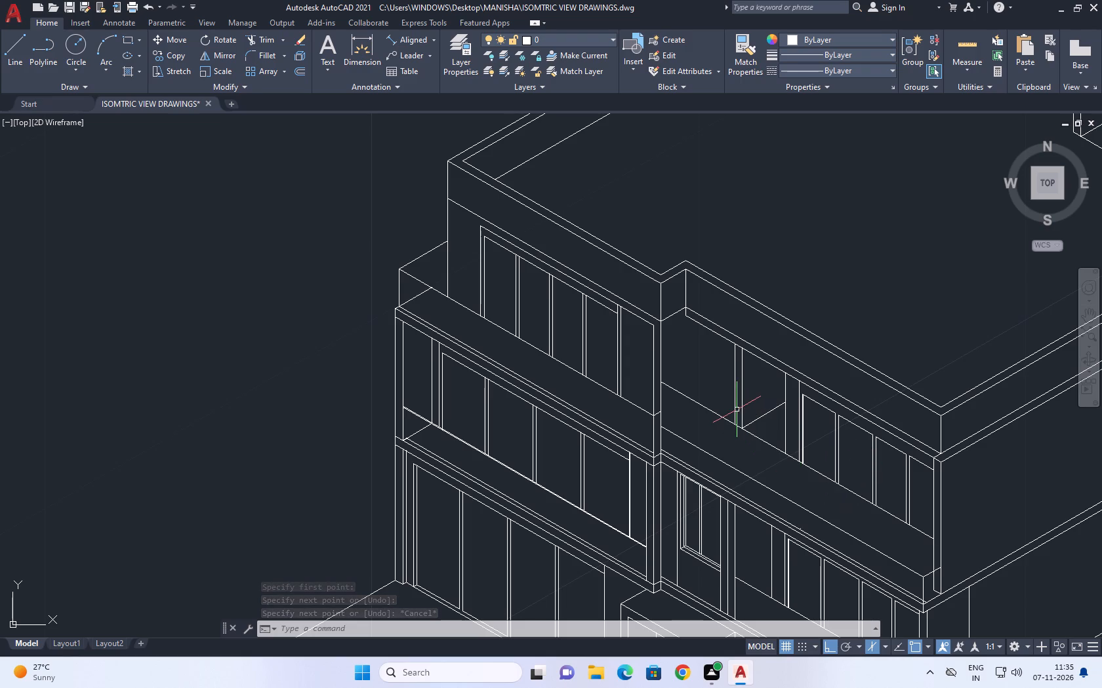
pyautogui.scroll(1, 758, 414)
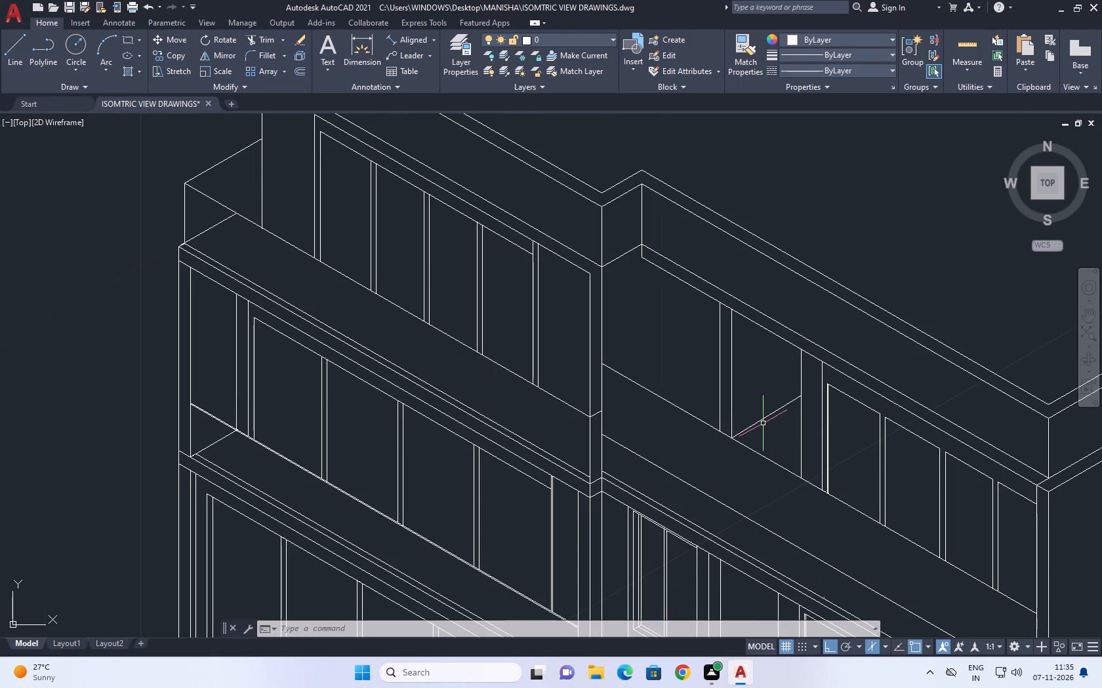
pyautogui.scroll(1, 770, 413)
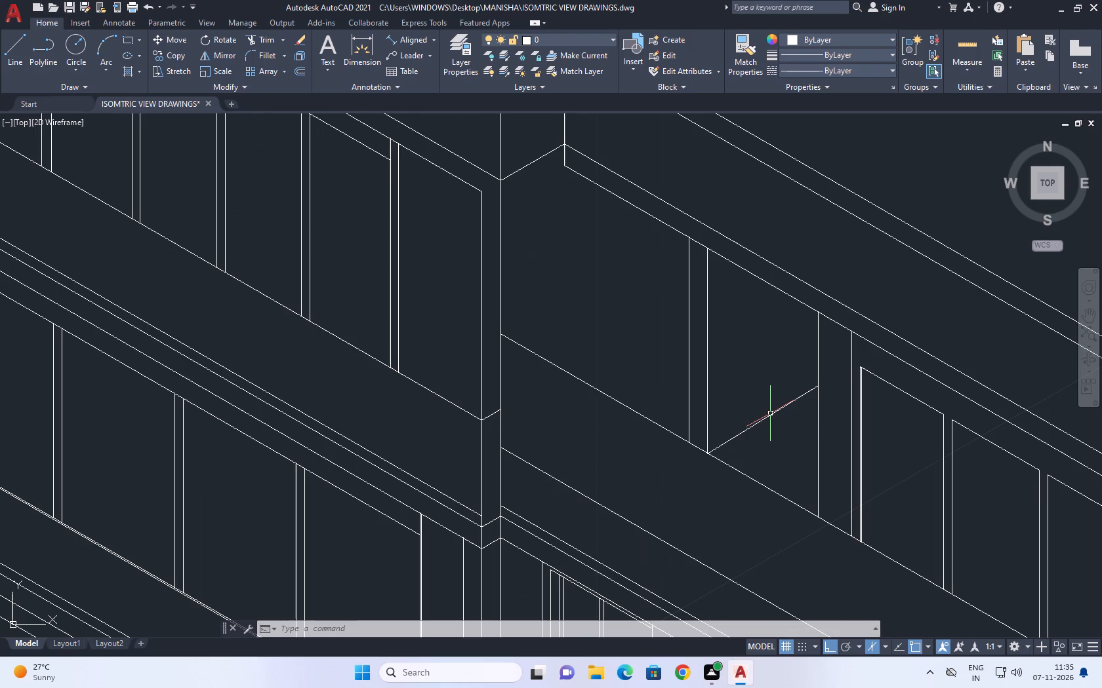
pyautogui.click(825, 429)
pyautogui.click(814, 425)
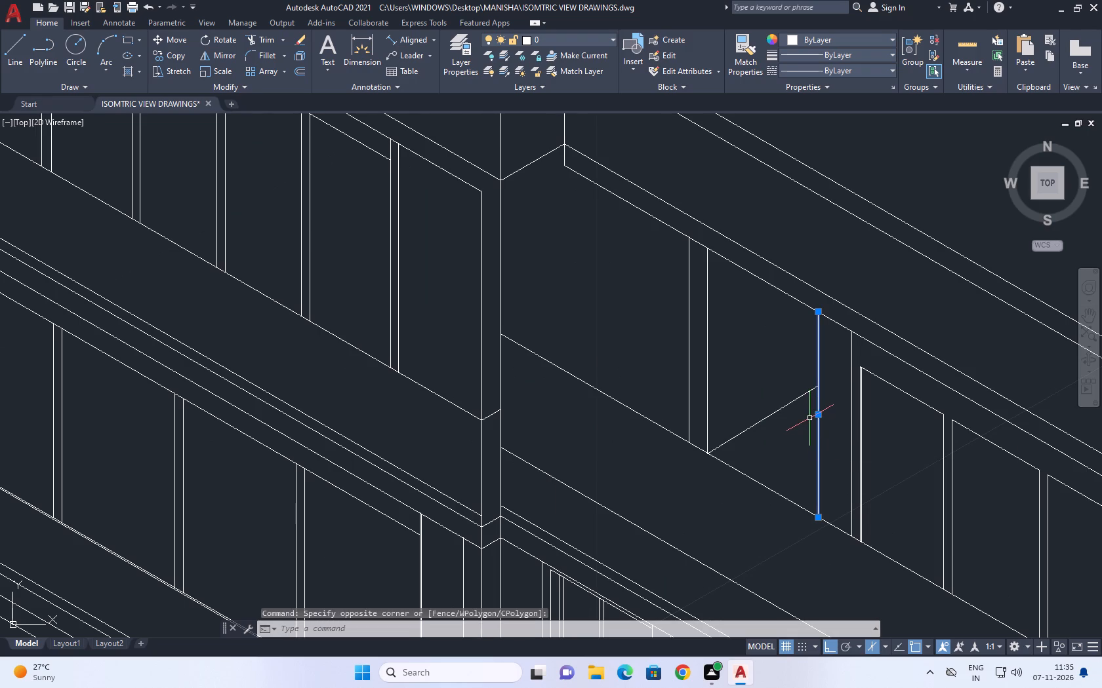
pyautogui.write('M')
pyautogui.press('space')
pyautogui.click(808, 436)
pyautogui.press('F5')
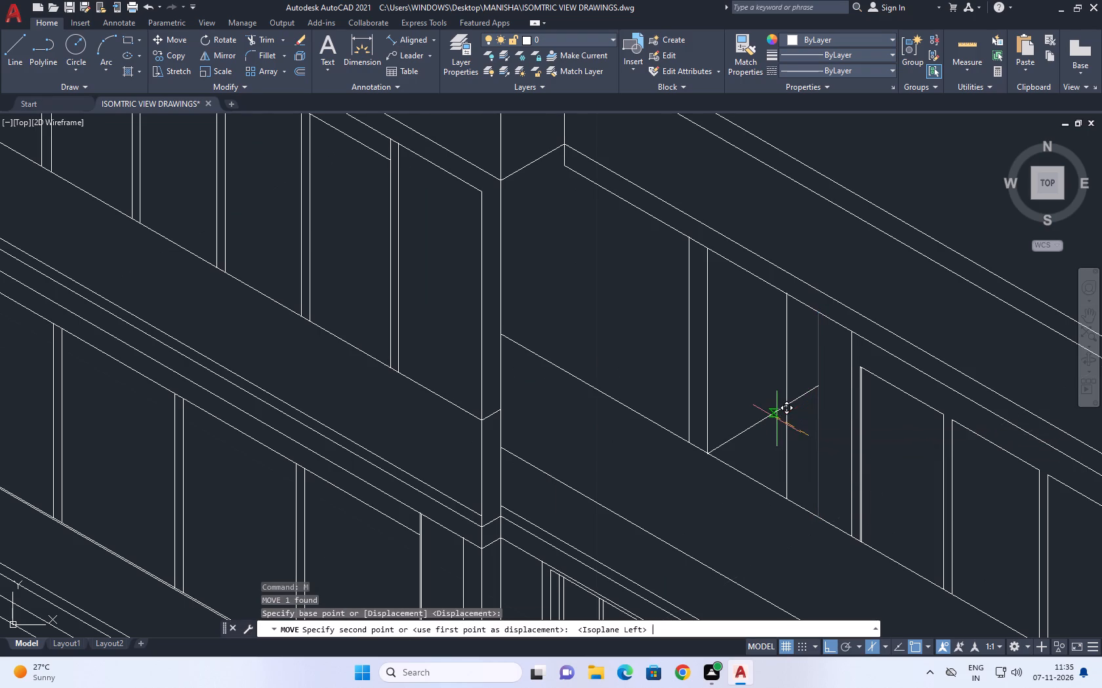
pyautogui.click(775, 418)
pyautogui.press('Escape')
# Trim the 30° line beyond the moved vertical line, and the vertical's overshoot above the roof band's lower edge.
pyautogui.press('t')
pyautogui.press('r')
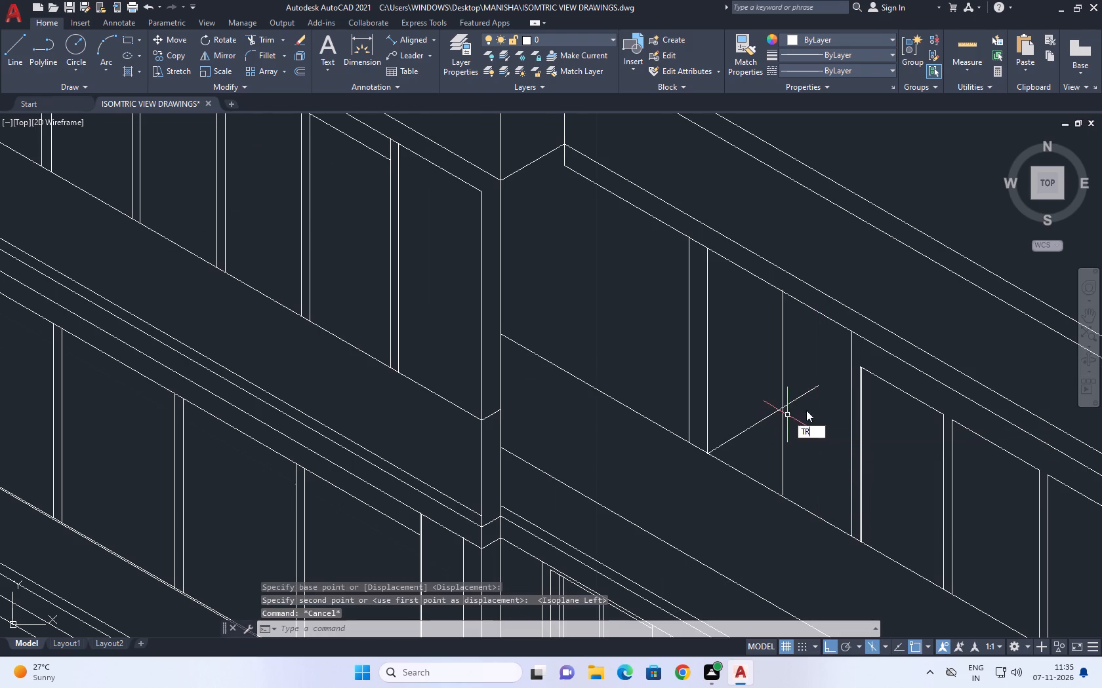
pyautogui.press('space')
pyautogui.click(809, 410)
pyautogui.click(805, 383)
pyautogui.scroll(4, 795, 307)
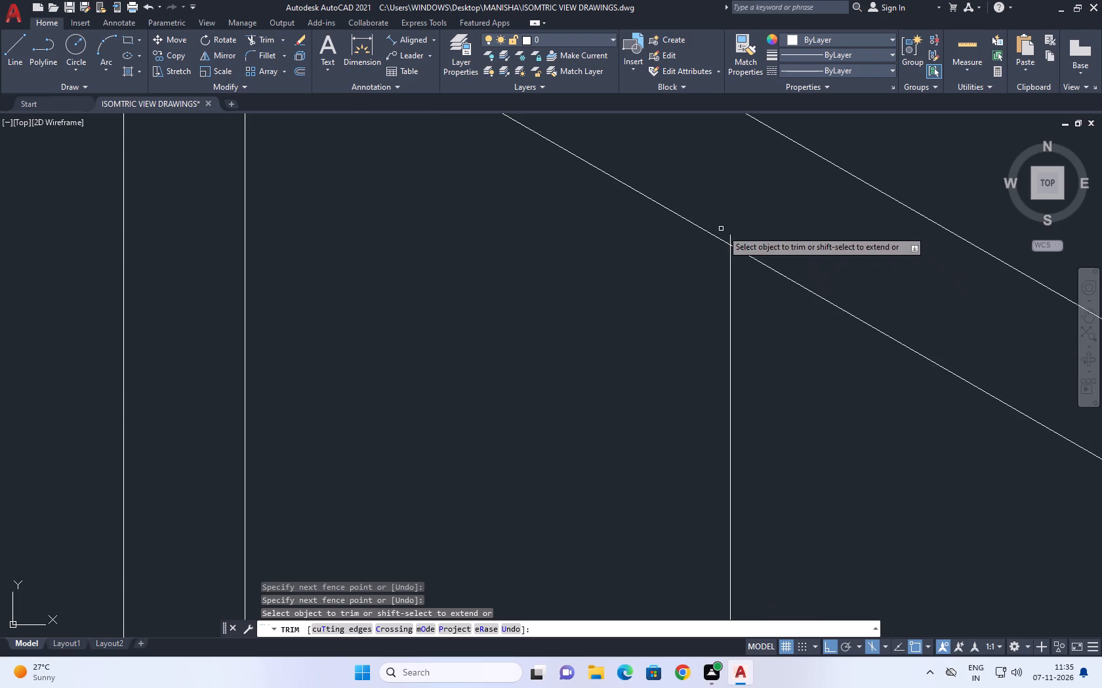
pyautogui.click(729, 236)
pyautogui.scroll(1, 737, 237)
pyautogui.scroll(-5, 738, 238)
pyautogui.press('Escape')
# Extend the lower end of the moved vertical line to the top floor's base line.
pyautogui.moveTo(744, 483); pyautogui.dragTo(768, 247, button='middle')
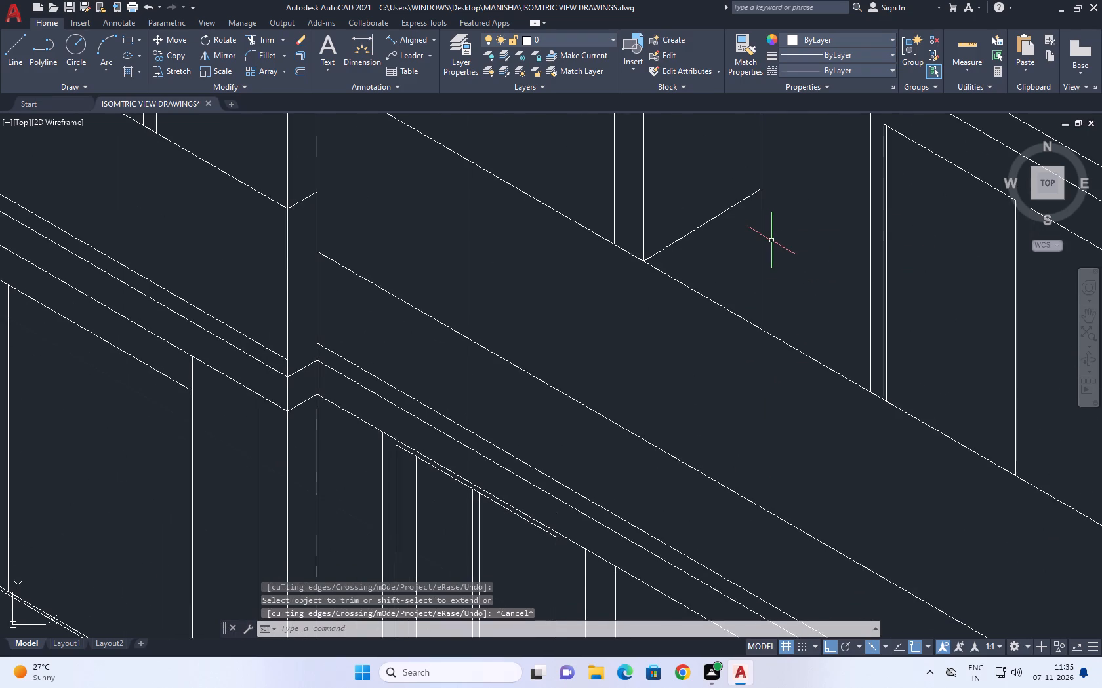
pyautogui.press('e')
pyautogui.press('x')
pyautogui.press('space')
pyautogui.moveTo(733, 277); pyautogui.dragTo(740, 280)
pyautogui.click(817, 303)
pyautogui.scroll(-2, 814, 302)
pyautogui.press('Escape')
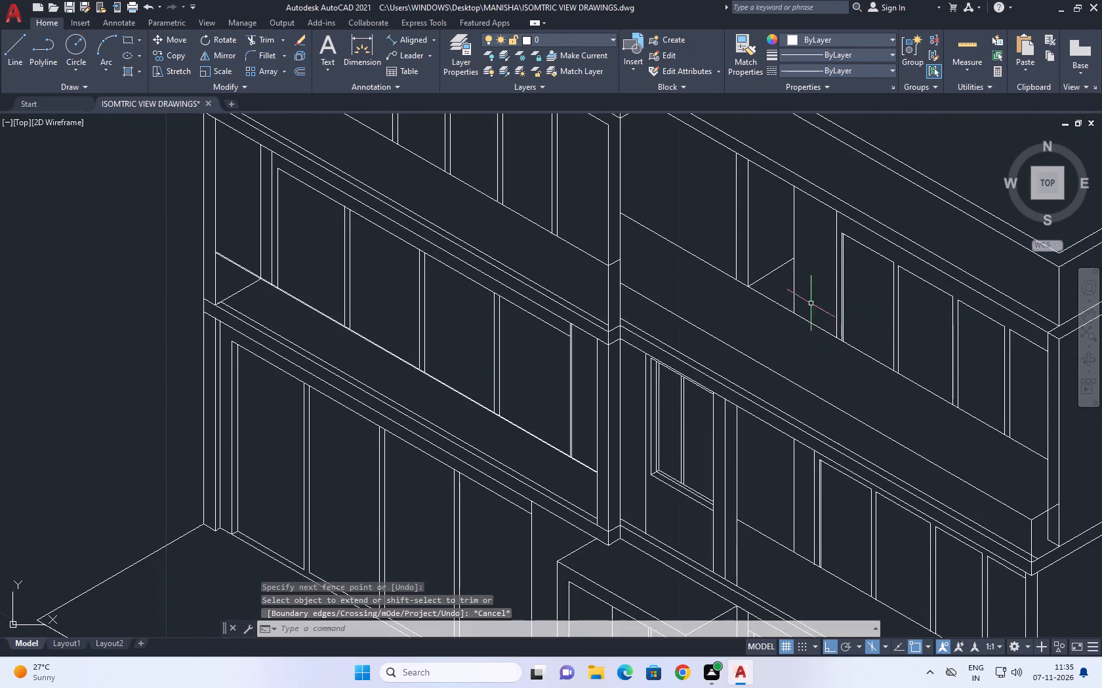
# Move the middle-floor vertical line between the column and the large windows along the wall, closer to the column.
pyautogui.moveTo(782, 252); pyautogui.dragTo(813, 322, button='middle')
pyautogui.scroll(-1, 818, 392)
pyautogui.moveTo(818, 392); pyautogui.dragTo(798, 267, button='middle')
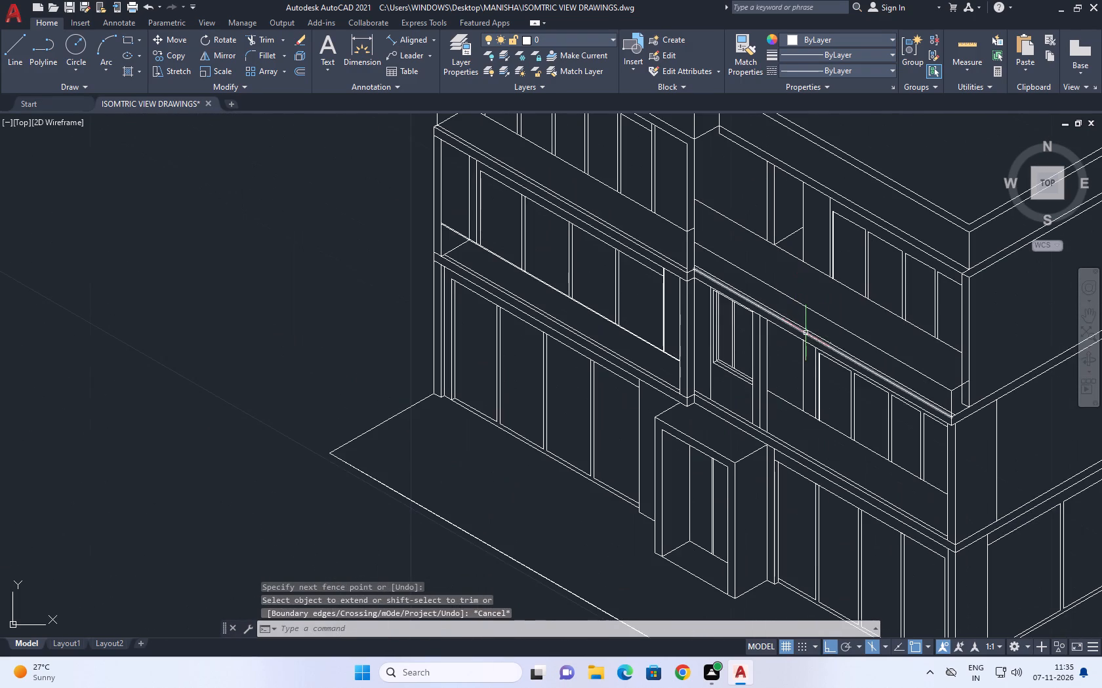
pyautogui.scroll(2, 796, 378)
pyautogui.click(811, 363)
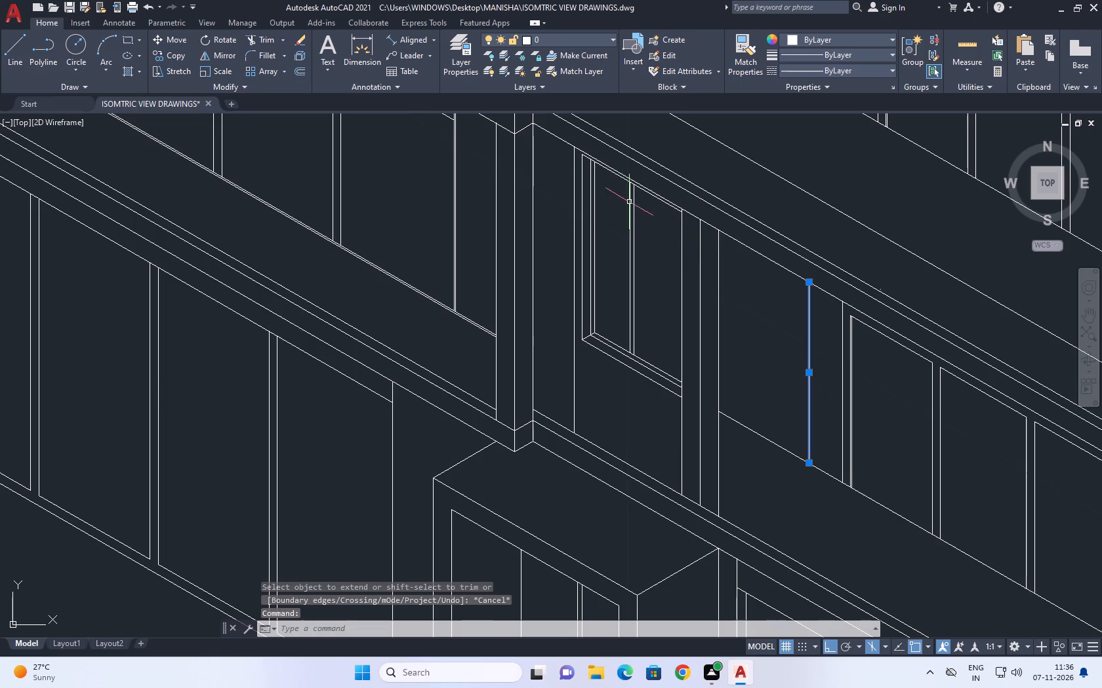
pyautogui.click(163, 37)
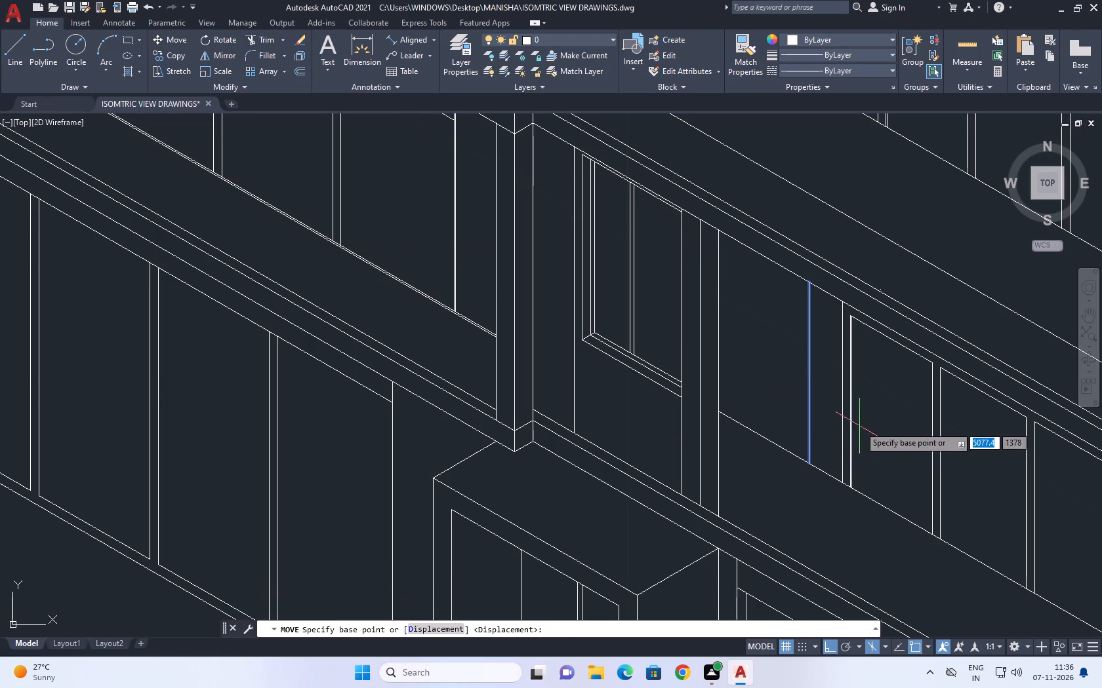
pyautogui.click(842, 427)
pyautogui.click(819, 418)
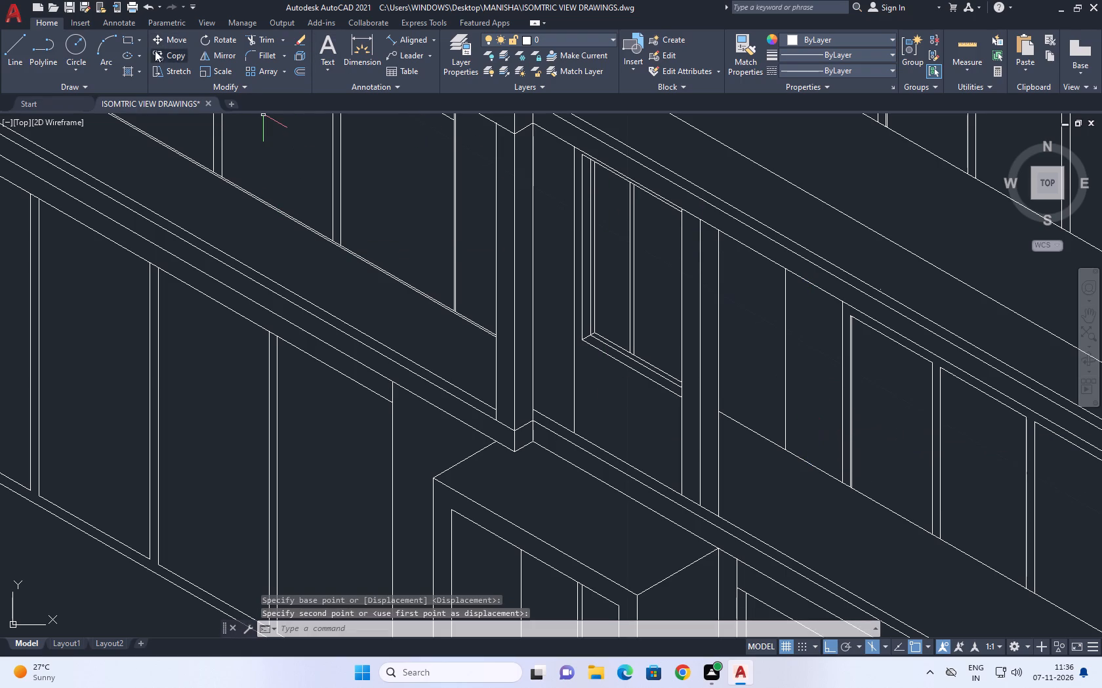
# Draw a 30° line about 1.0 unit long from where the middle-floor base line meets the column, past the moved vertical.
pyautogui.click(22, 59)
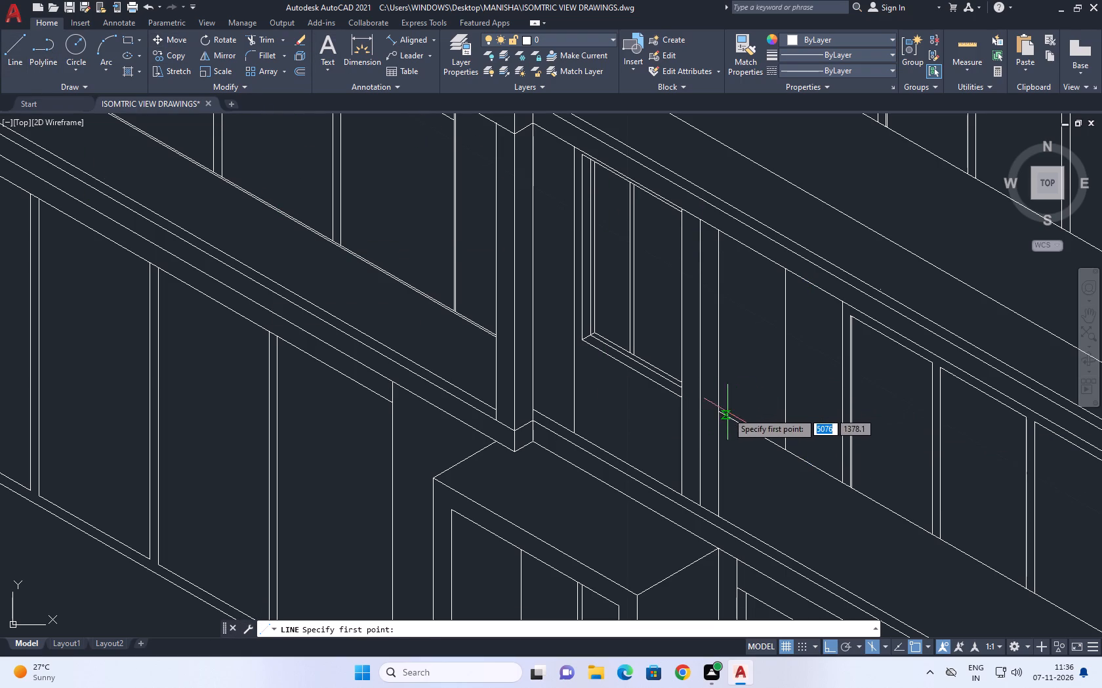
pyautogui.click(722, 412)
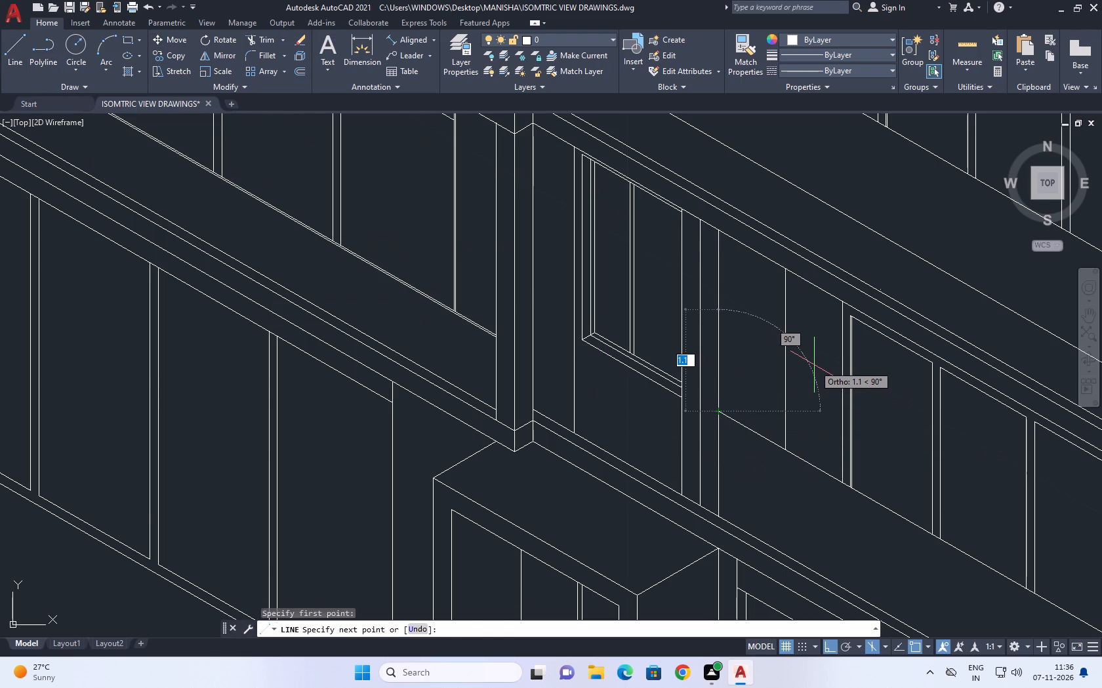
pyautogui.press('F5')
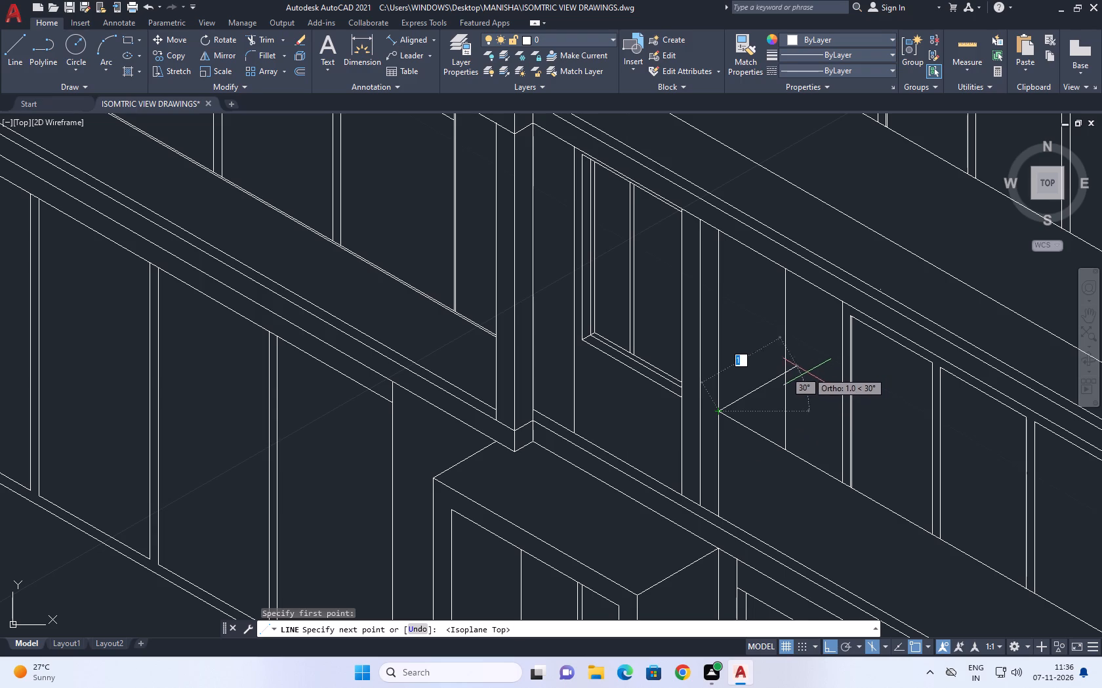
pyautogui.click(811, 378)
pyautogui.rightClick(812, 393)
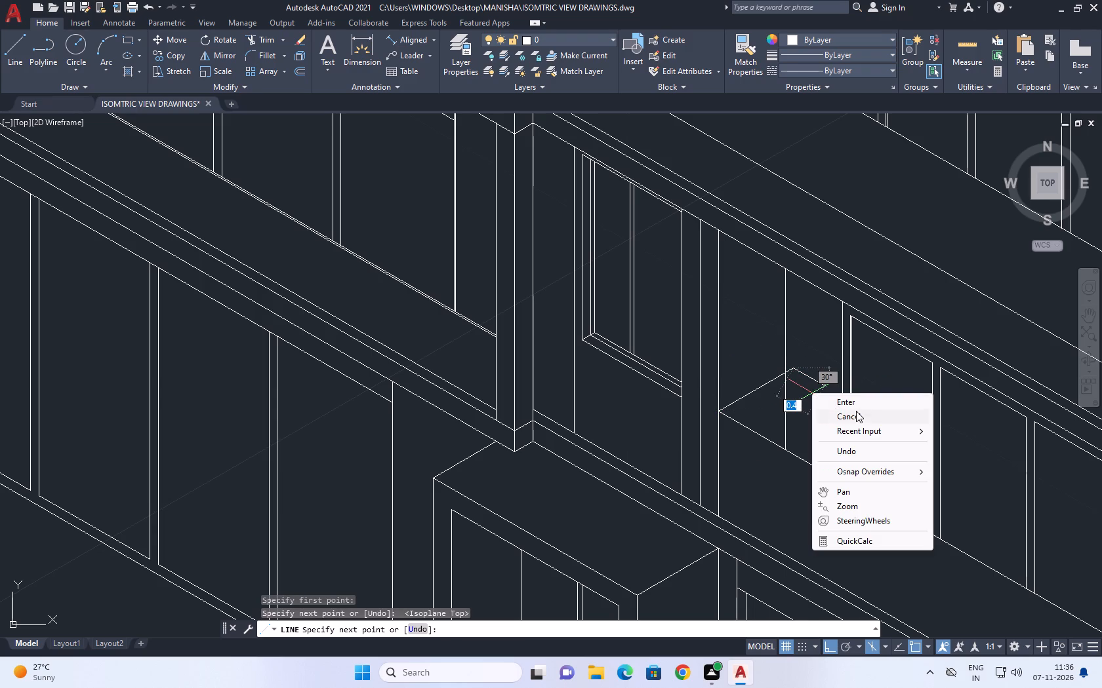
pyautogui.click(853, 400)
# Trim the end of the middle-floor 30° line that projects beyond the vertical line.
pyautogui.click(253, 43)
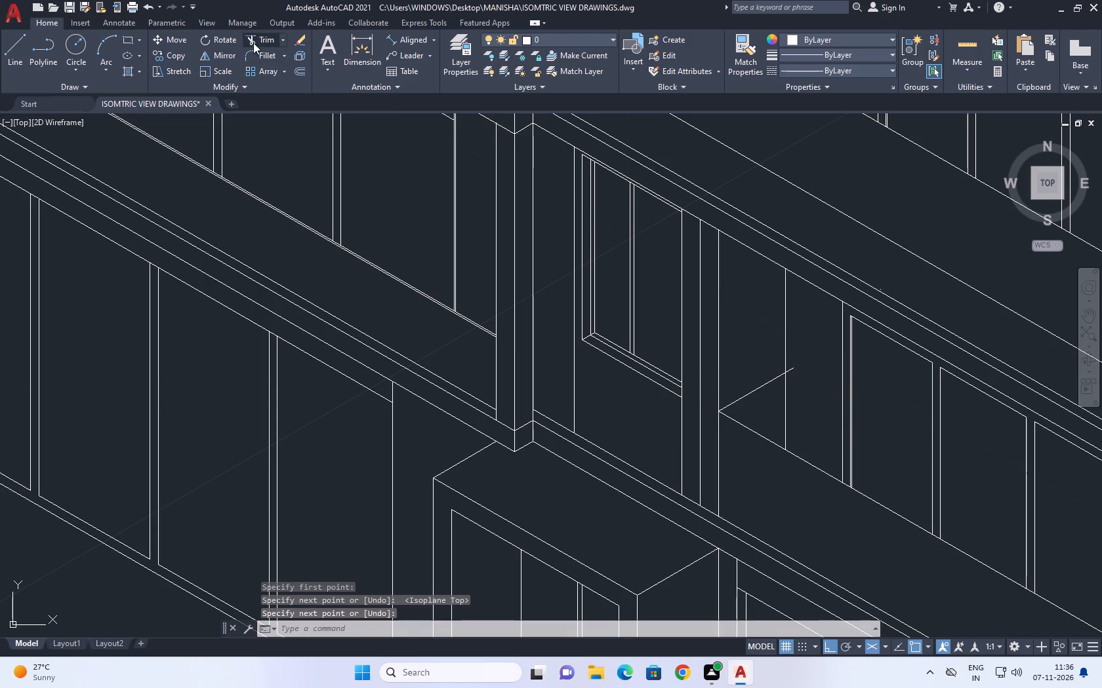
pyautogui.click(791, 370)
pyautogui.rightClick(806, 410)
pyautogui.click(831, 430)
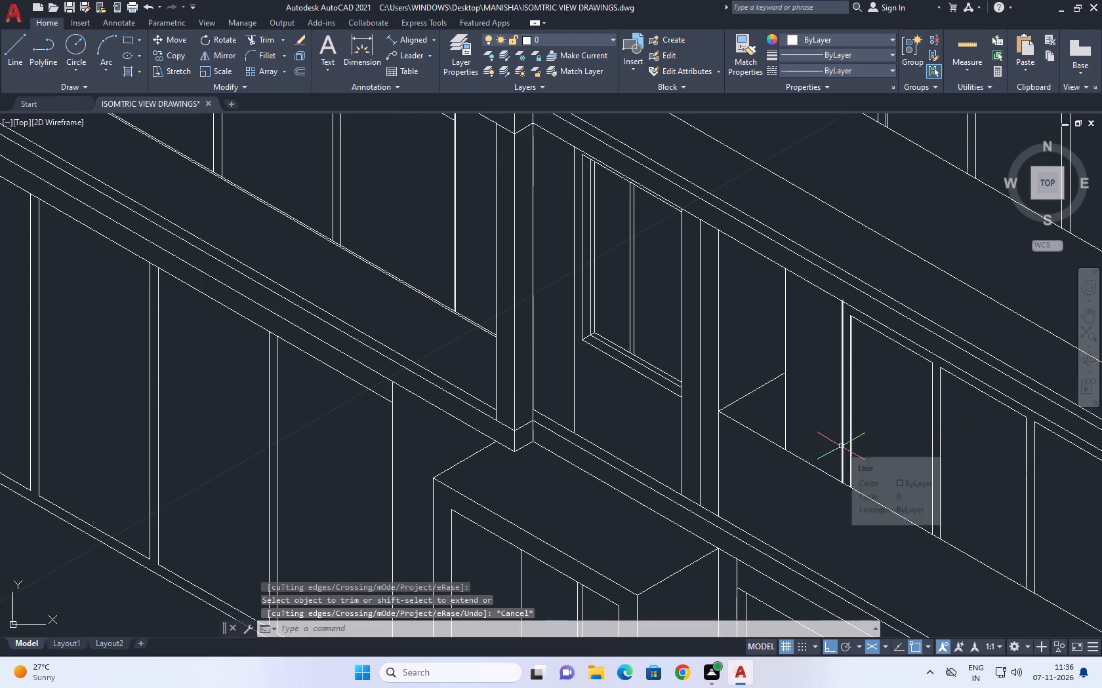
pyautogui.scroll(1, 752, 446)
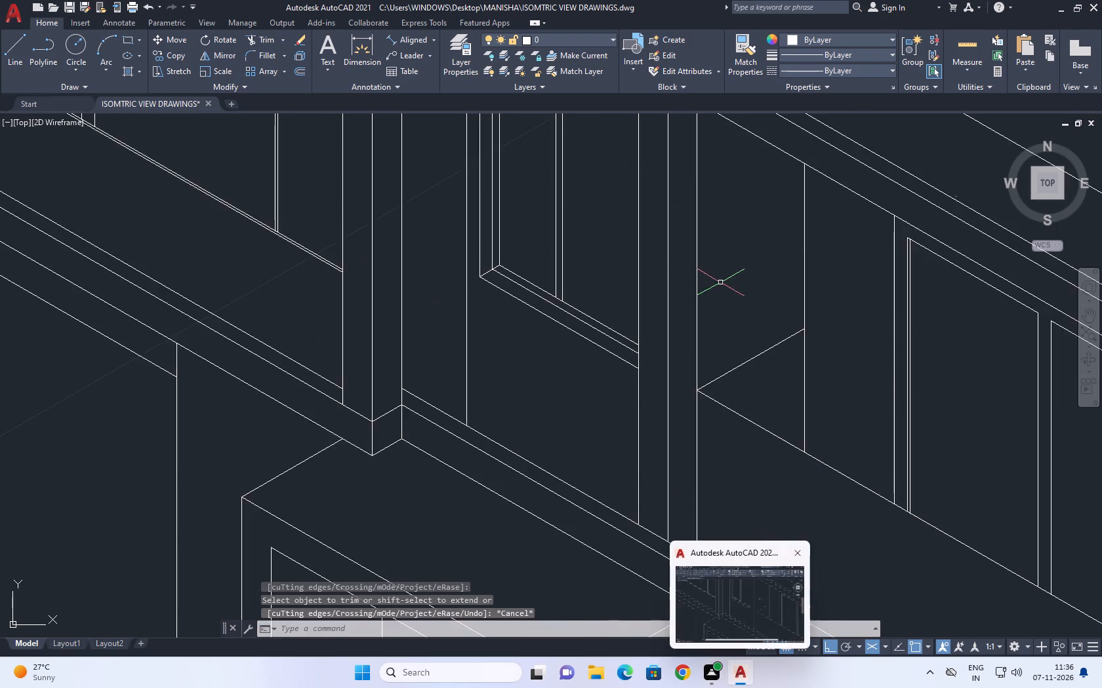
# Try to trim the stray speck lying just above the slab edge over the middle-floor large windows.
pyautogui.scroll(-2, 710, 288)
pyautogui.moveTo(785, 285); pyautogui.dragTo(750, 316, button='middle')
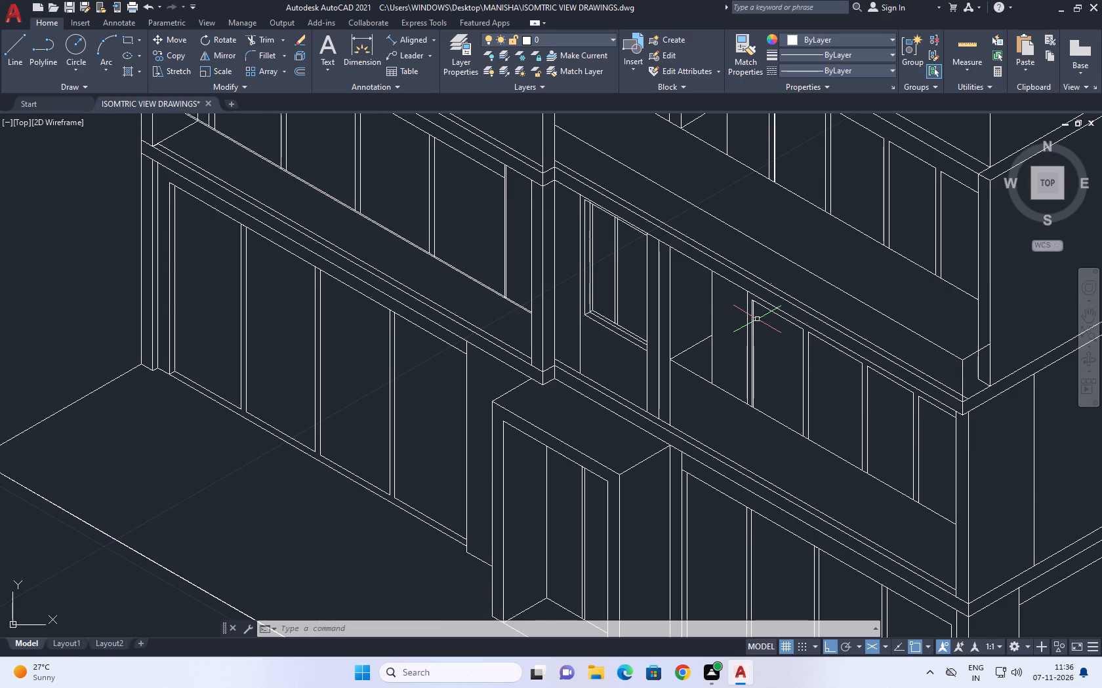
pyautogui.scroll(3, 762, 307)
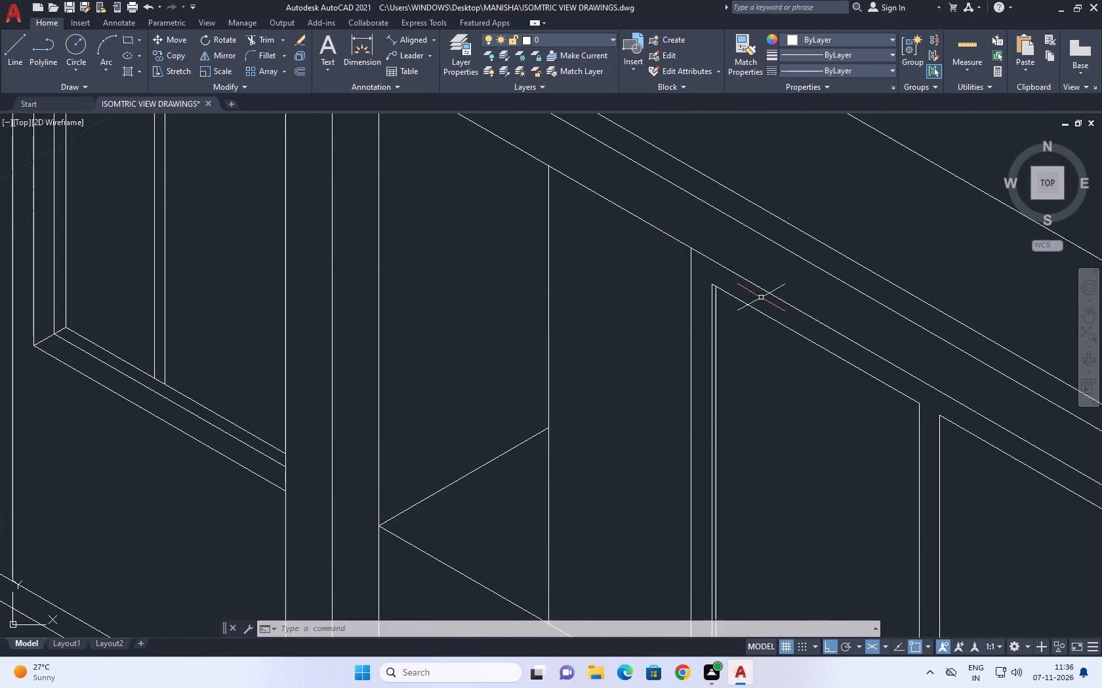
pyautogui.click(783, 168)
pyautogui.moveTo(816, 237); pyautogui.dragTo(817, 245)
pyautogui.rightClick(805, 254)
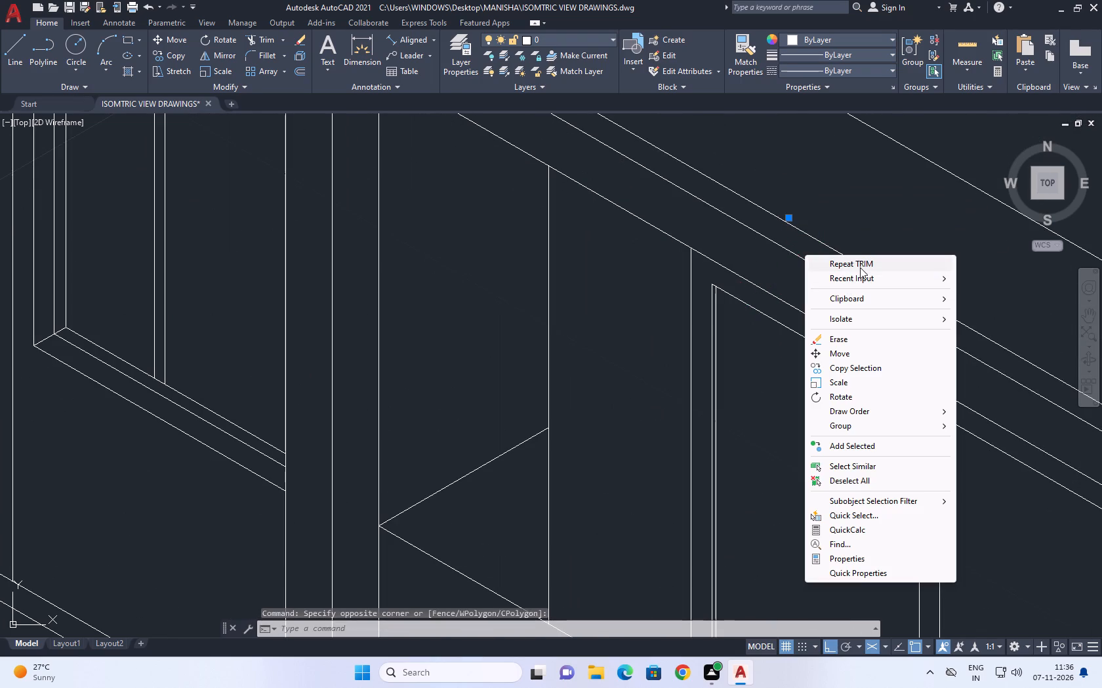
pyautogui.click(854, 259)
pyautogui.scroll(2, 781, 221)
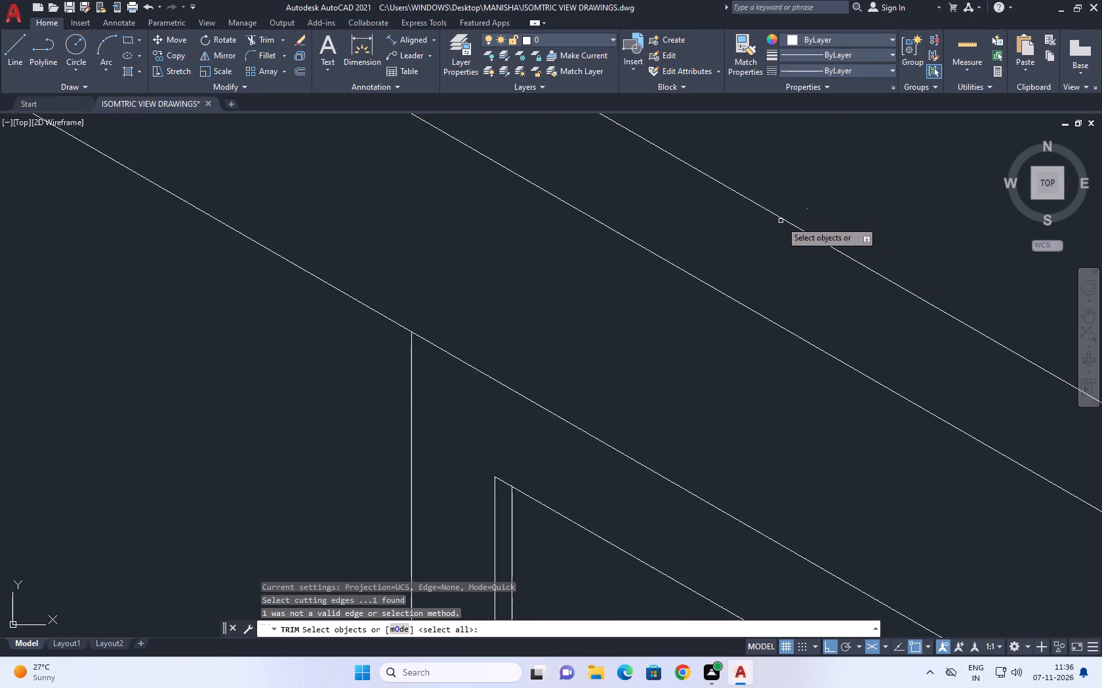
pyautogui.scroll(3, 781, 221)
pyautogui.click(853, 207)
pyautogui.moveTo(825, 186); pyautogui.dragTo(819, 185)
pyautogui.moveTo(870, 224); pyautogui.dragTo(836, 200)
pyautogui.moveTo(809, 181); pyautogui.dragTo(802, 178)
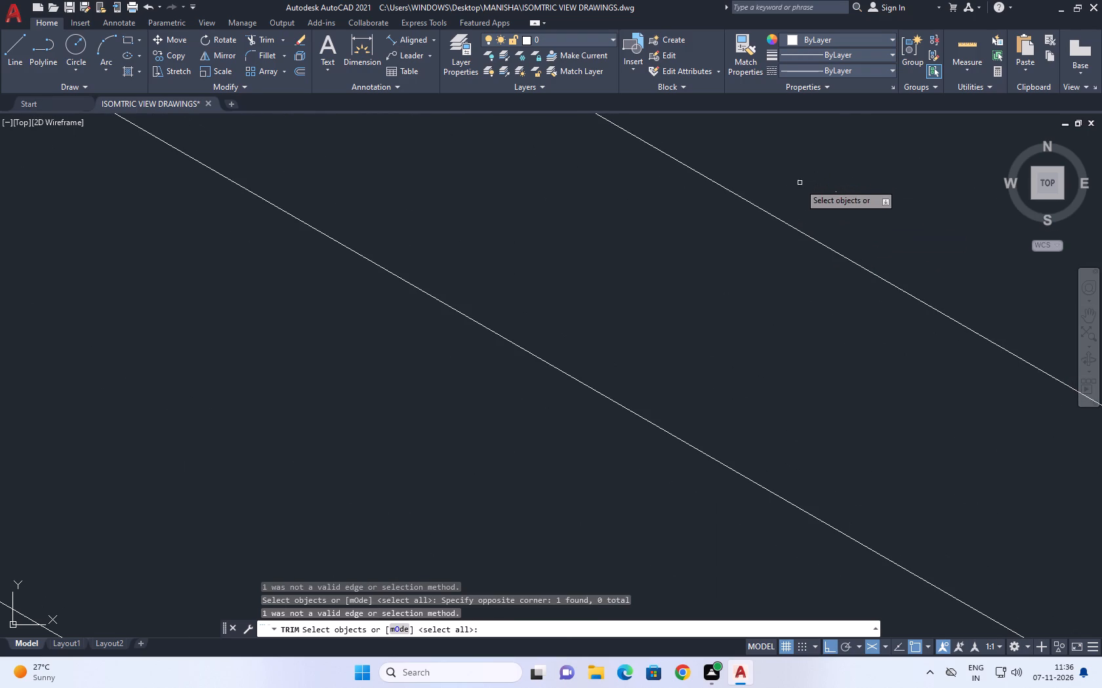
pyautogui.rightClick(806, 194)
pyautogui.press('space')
# Erase the stray speck just above the slab edge over the middle-floor large windows.
pyautogui.click(853, 224)
pyautogui.moveTo(863, 214); pyautogui.dragTo(853, 210)
pyautogui.click(810, 180)
pyautogui.rightClick(710, 254)
pyautogui.click(752, 333)
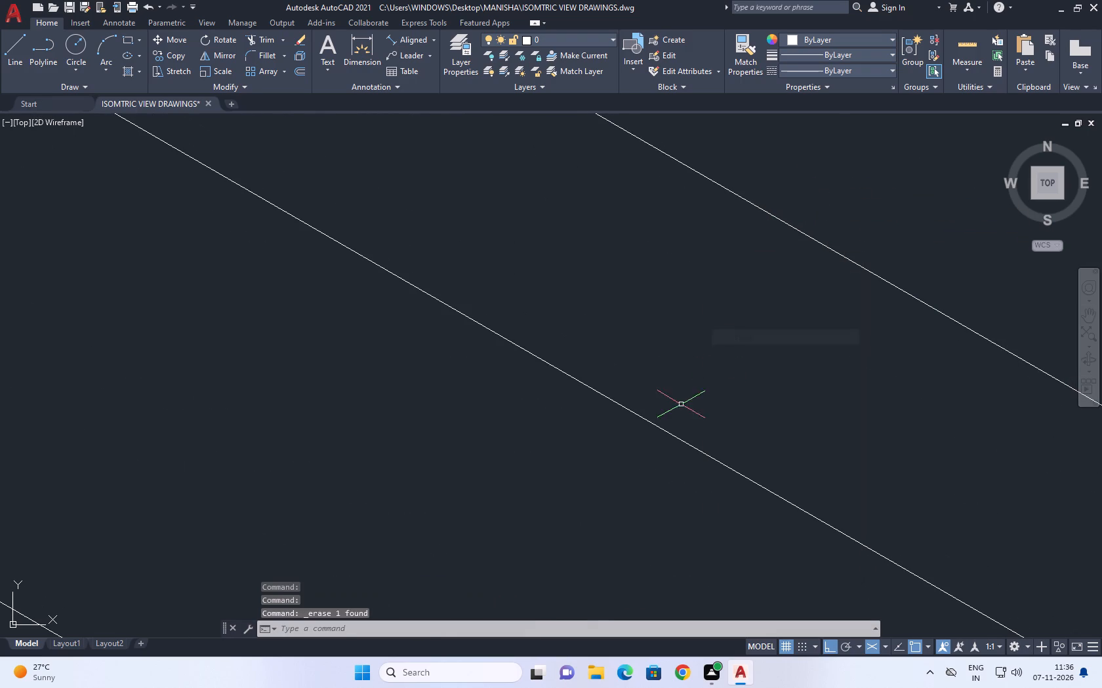
# Trim the short end of the slab line that projects past the vertical edge at the building corner above the middle floor.
pyautogui.scroll(-5, 677, 413)
pyautogui.scroll(-2, 682, 325)
pyautogui.moveTo(666, 275); pyautogui.dragTo(691, 353, button='middle')
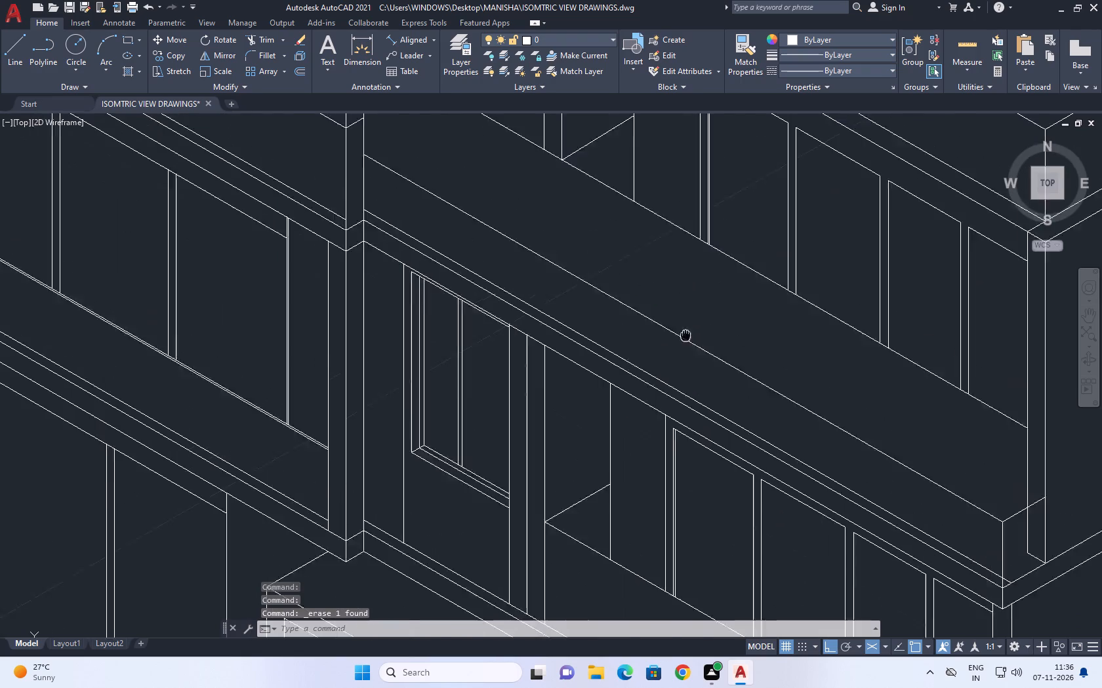
pyautogui.moveTo(691, 353); pyautogui.dragTo(695, 371, button='middle')
pyautogui.scroll(4, 457, 375)
pyautogui.scroll(-6, 462, 364)
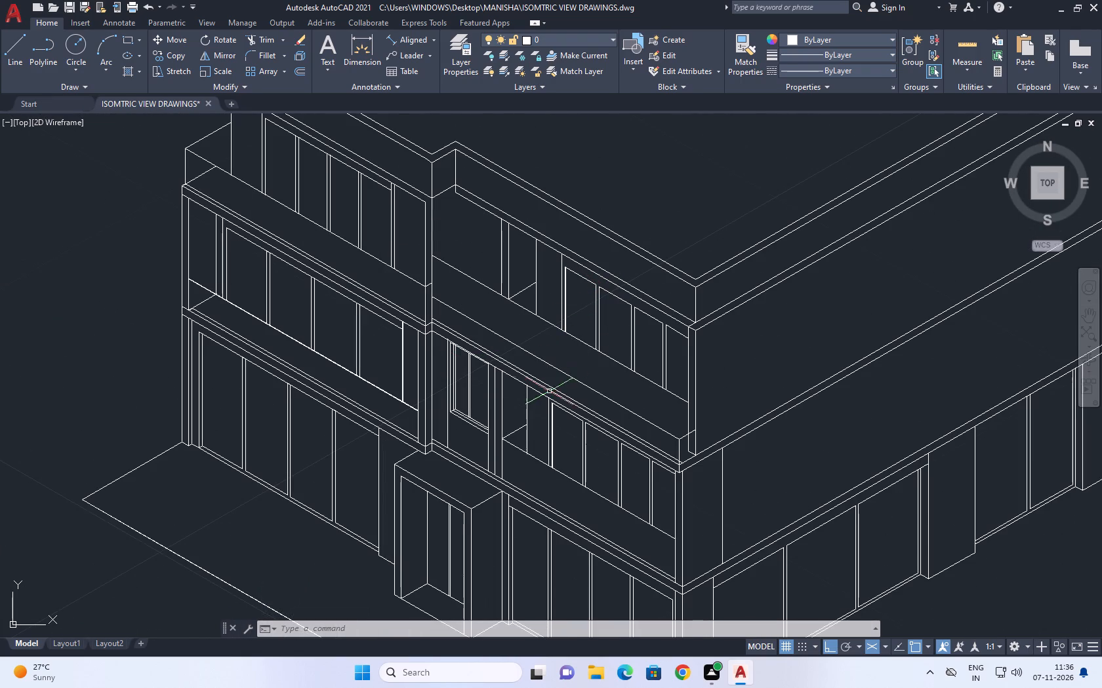
pyautogui.moveTo(799, 436); pyautogui.dragTo(702, 449, button='middle')
pyautogui.scroll(2, 666, 488)
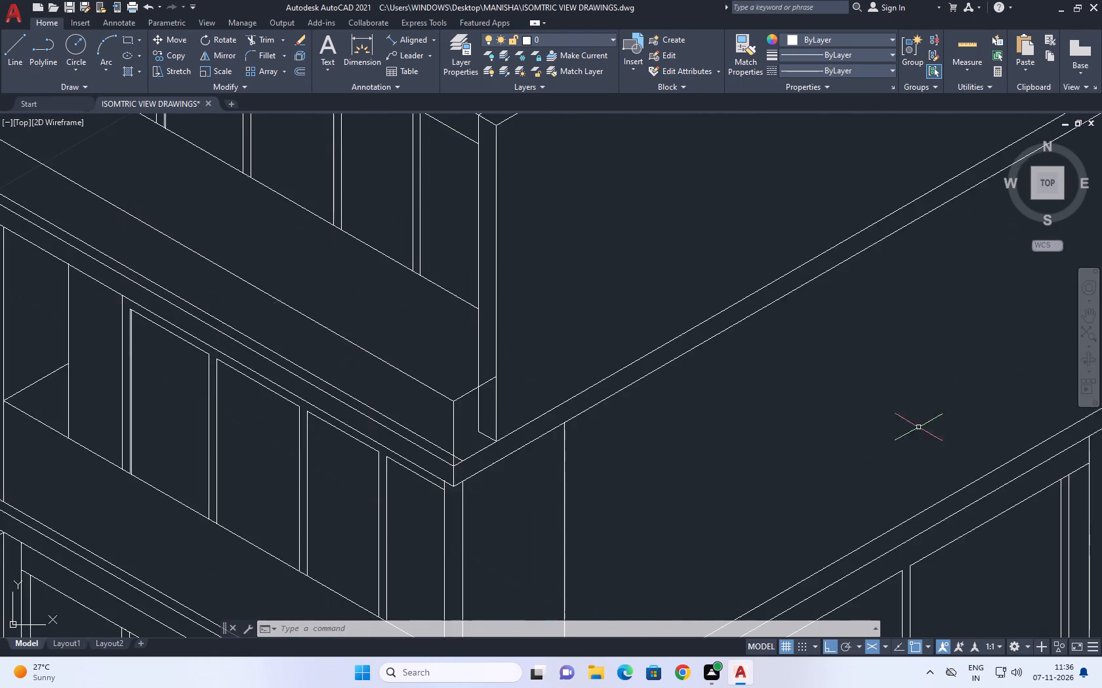
pyautogui.moveTo(908, 427); pyautogui.dragTo(805, 415, button='middle')
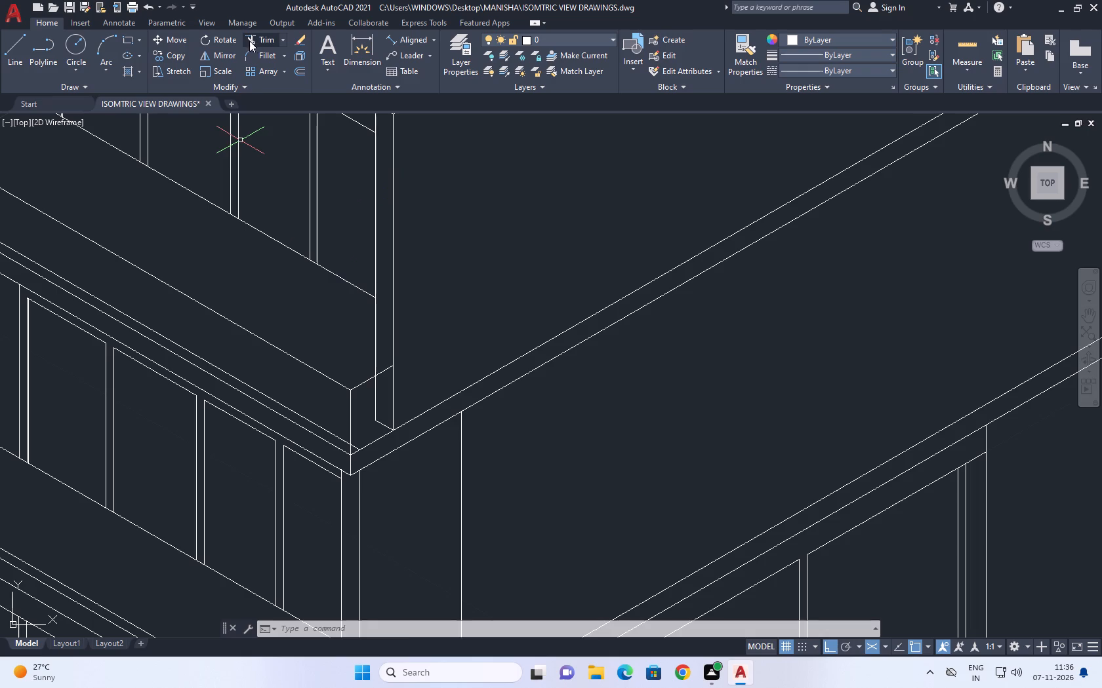
pyautogui.click(273, 38)
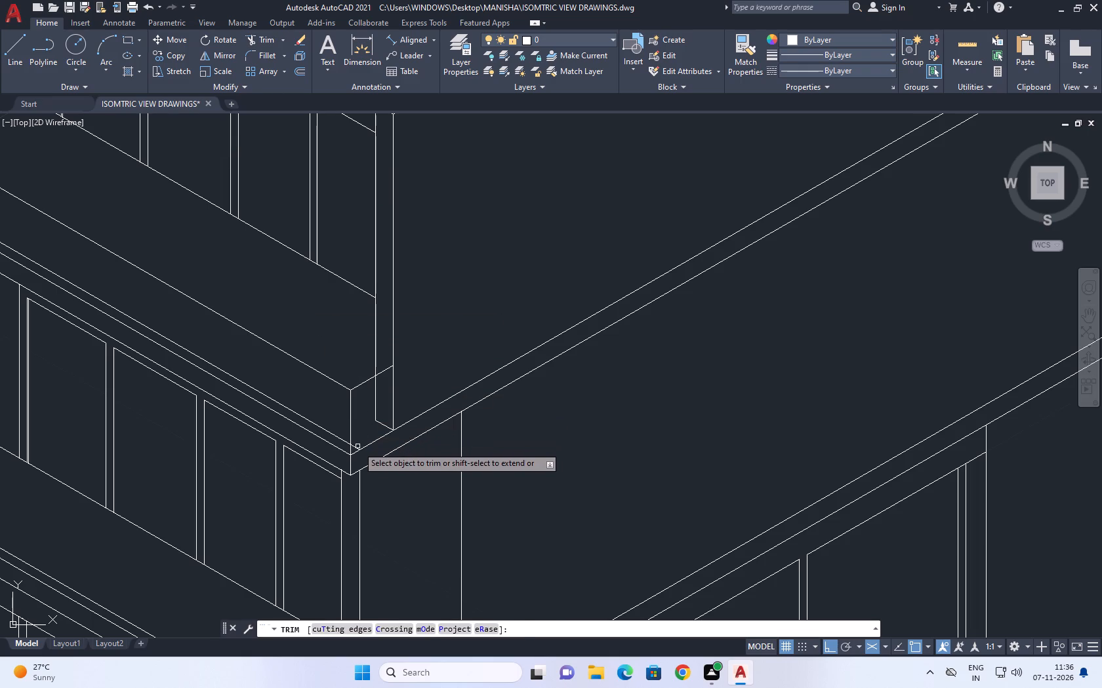
pyautogui.click(356, 446)
pyautogui.rightClick(519, 319)
pyautogui.click(566, 341)
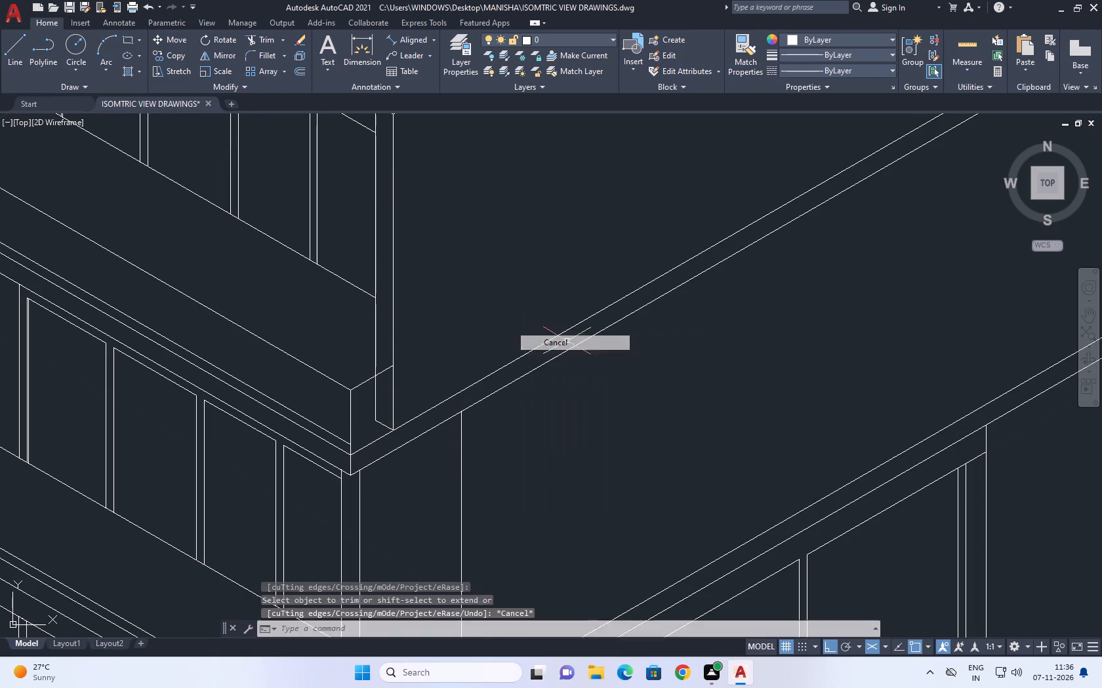
# Copy the lower band line above the side facade's far ground-floor windows 0.226 straight down, using the right isoplane.
pyautogui.scroll(-2, 537, 351)
pyautogui.moveTo(679, 330); pyautogui.dragTo(679, 384, button='middle')
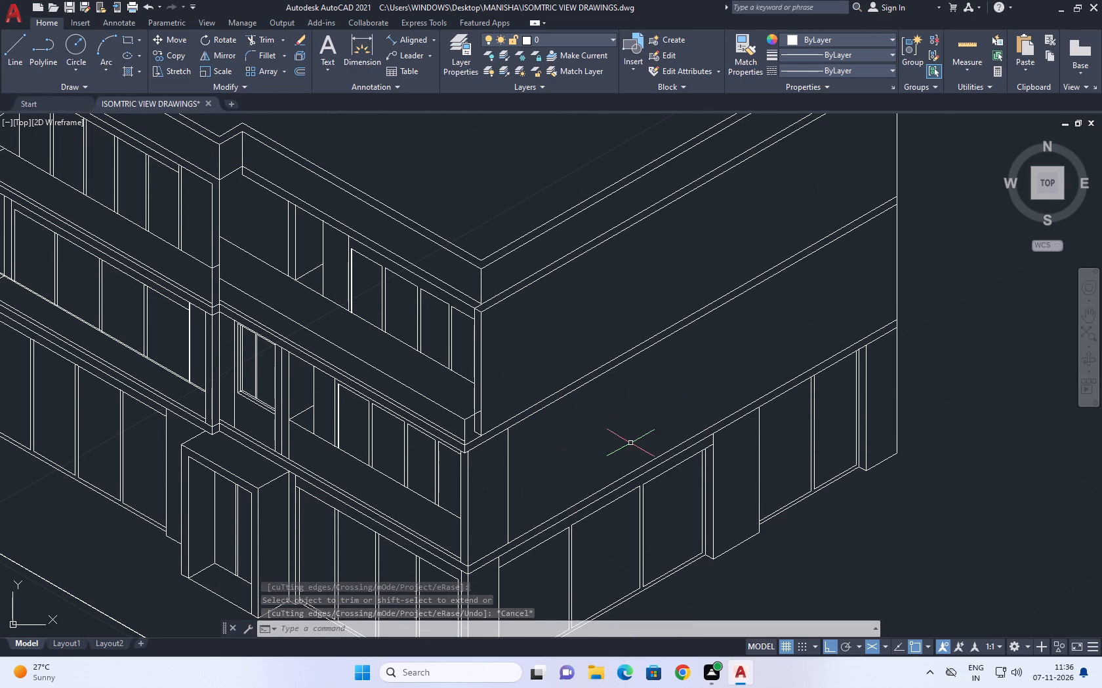
pyautogui.moveTo(719, 455); pyautogui.dragTo(675, 467, button='middle')
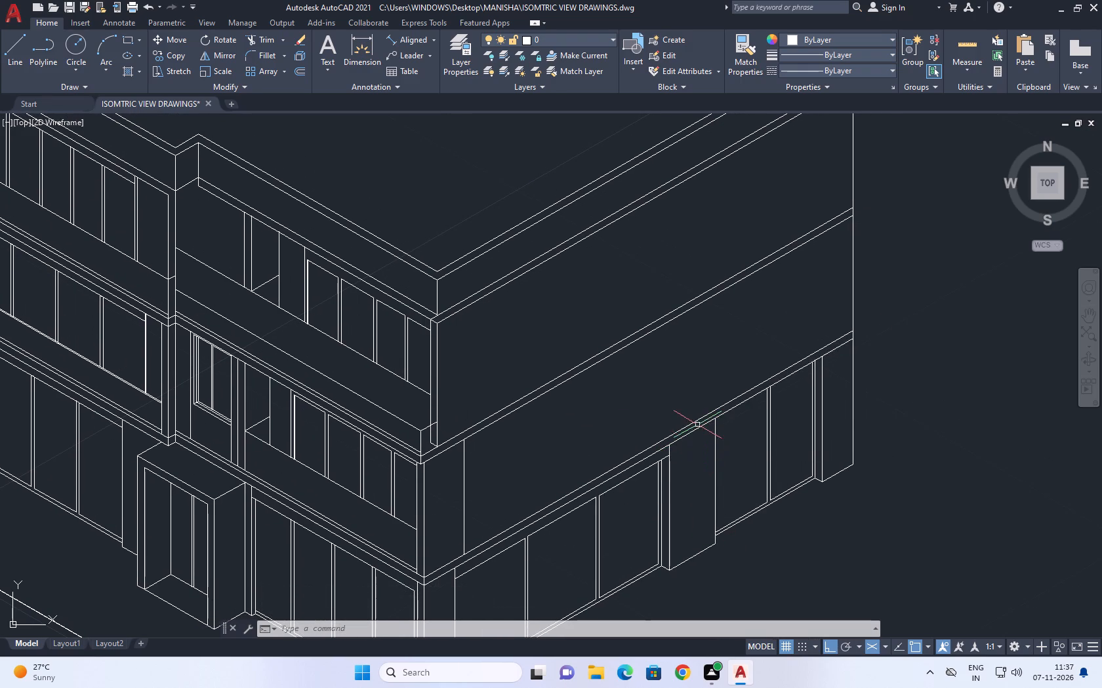
pyautogui.click(697, 425)
pyautogui.click(695, 437)
pyautogui.click(169, 56)
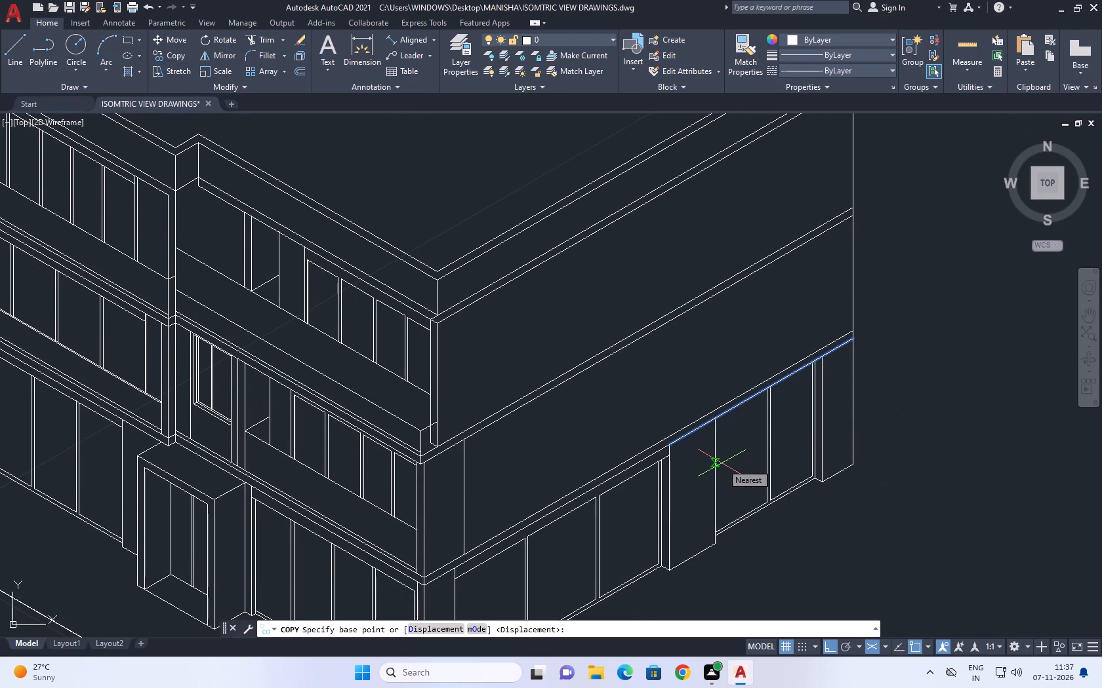
pyautogui.click(720, 418)
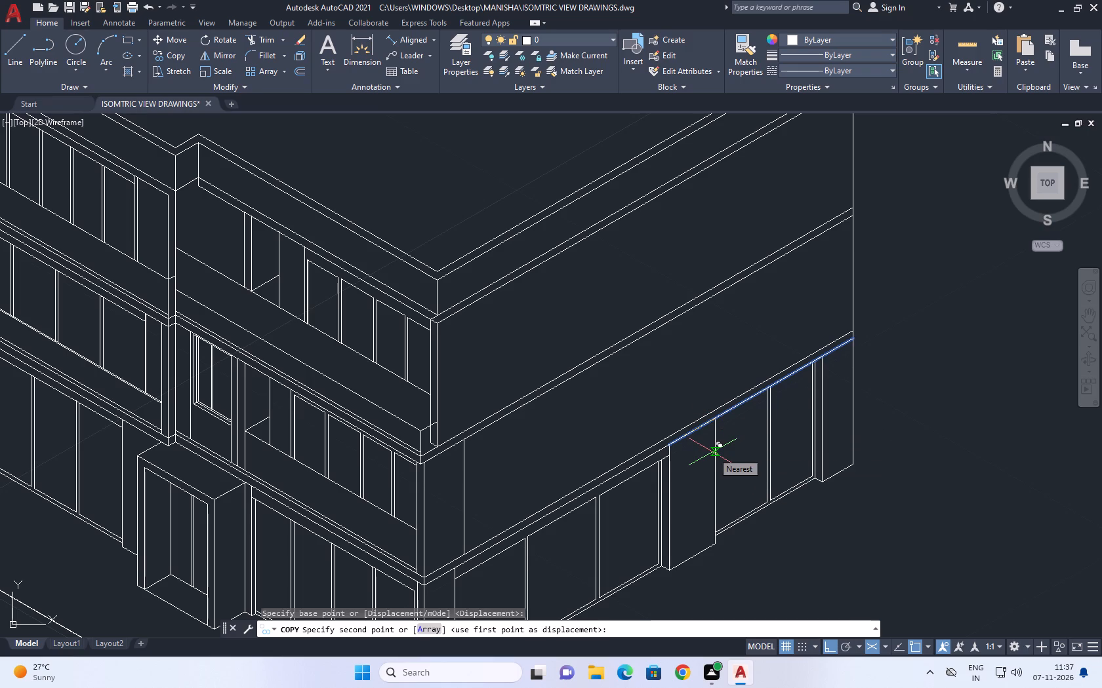
pyautogui.press('F5')
pyautogui.write('0.226')
pyautogui.press('Return')
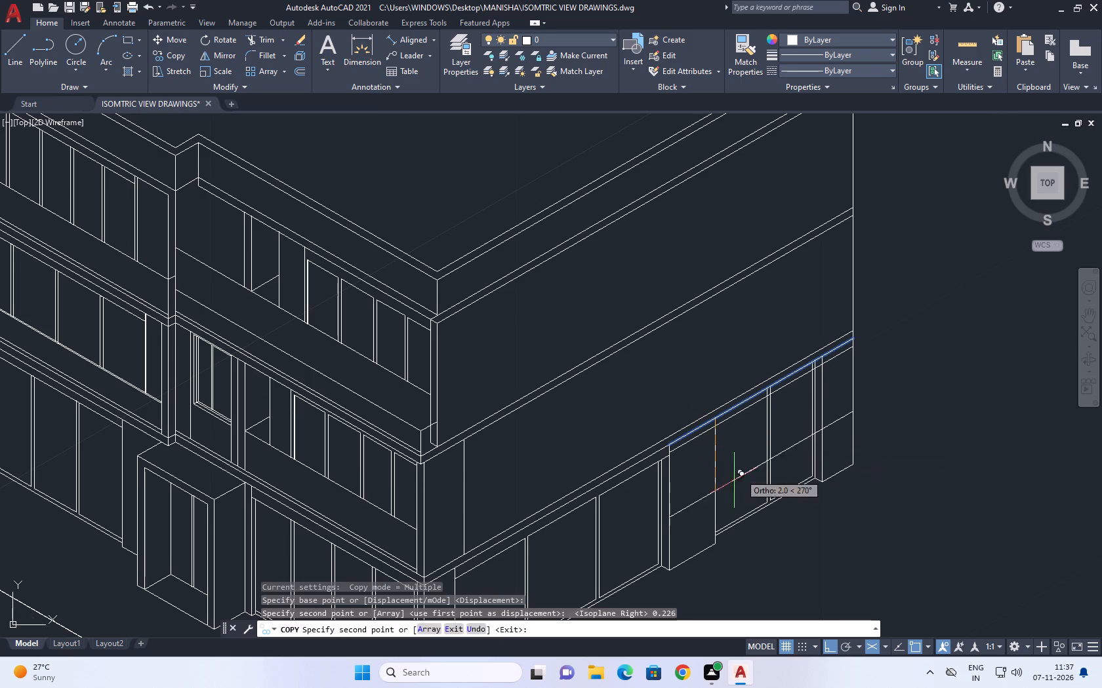
pyautogui.rightClick(804, 425)
pyautogui.click(872, 451)
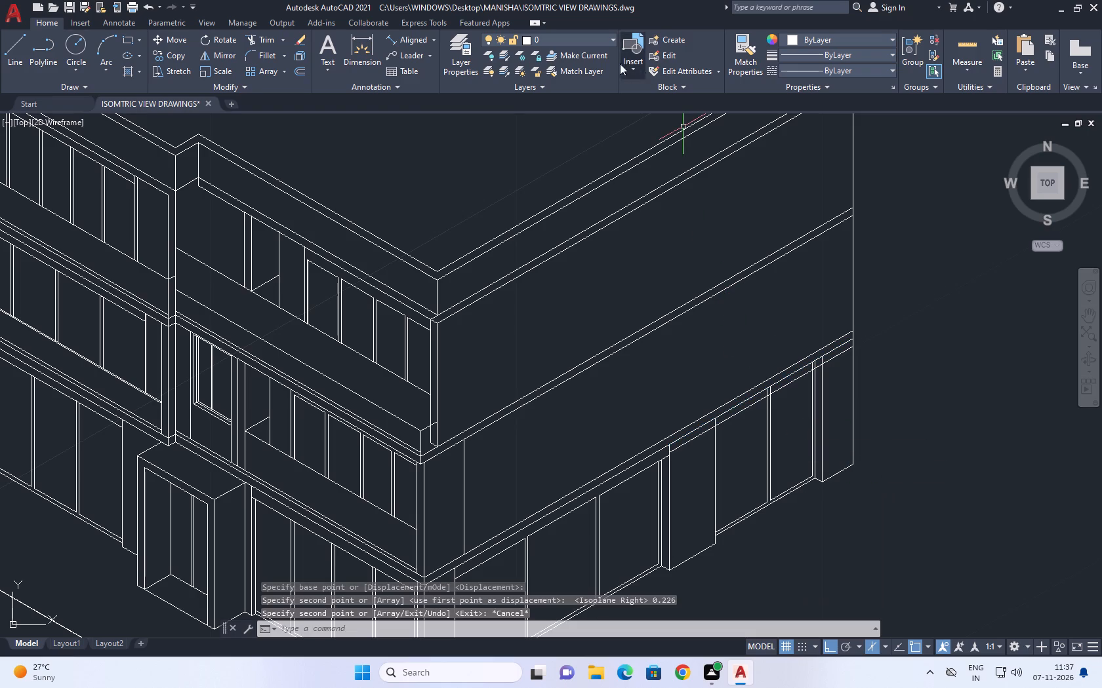
# Trim the part of the copied line that crosses the wall pier before the side facade's far ground-floor window opening.
pyautogui.click(263, 41)
pyautogui.scroll(1, 689, 451)
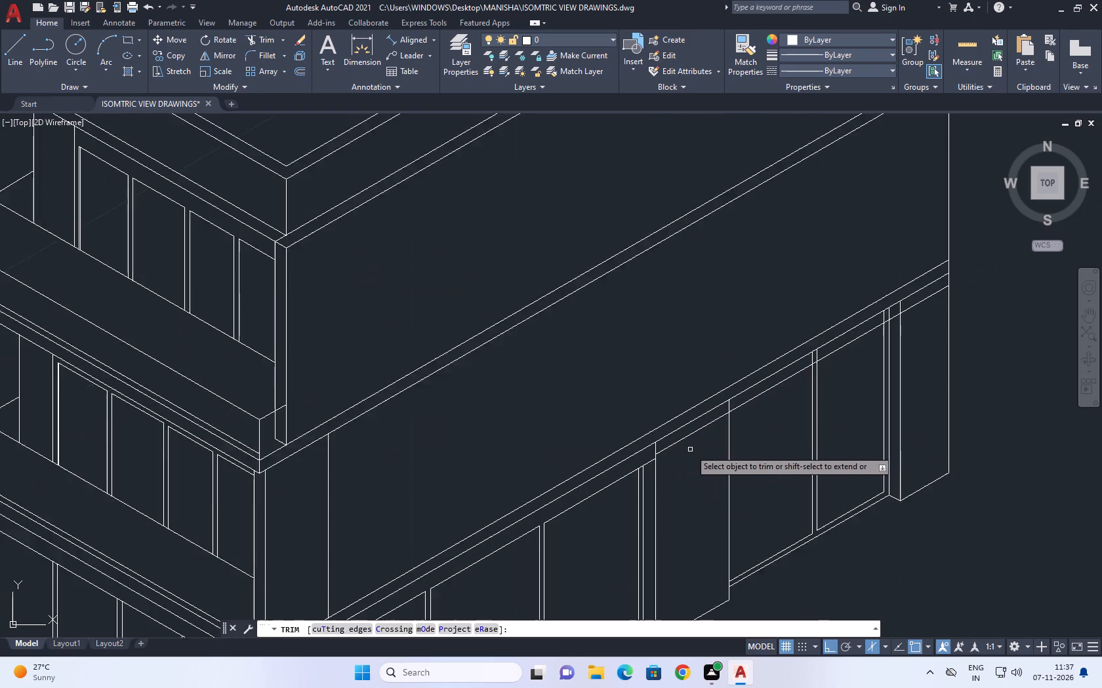
pyautogui.scroll(1, 690, 449)
pyautogui.click(695, 425)
# Trim the tops of the far window group's frame verticals between the band line and the copied line, using a fence.
pyautogui.moveTo(673, 489); pyautogui.dragTo(466, 535, button='middle')
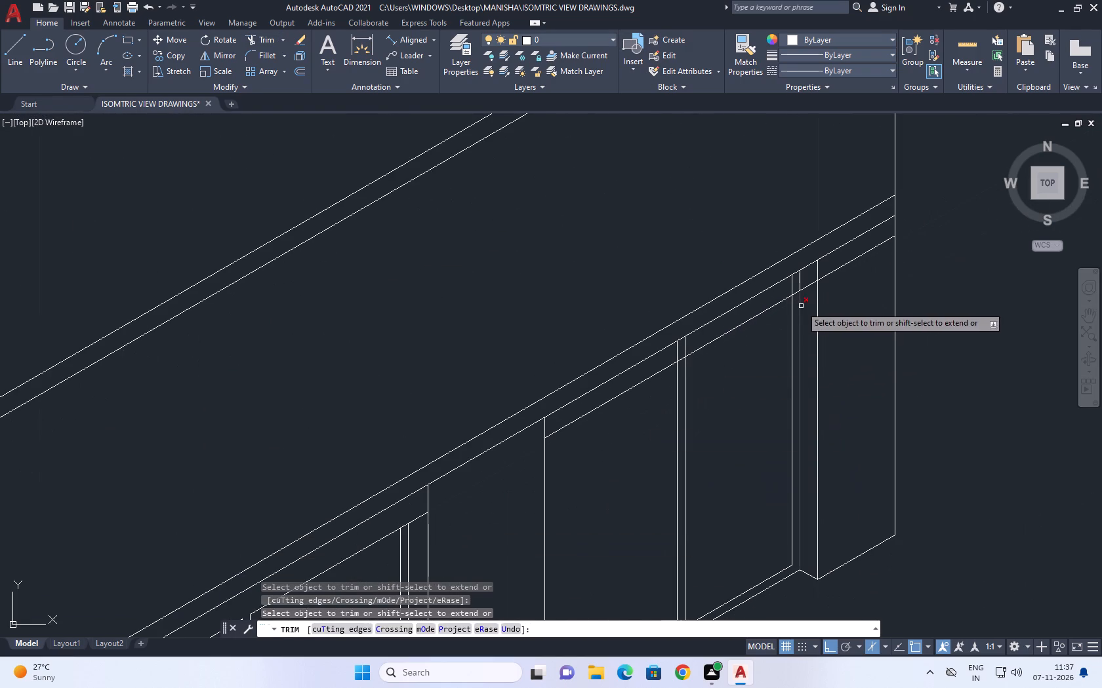
pyautogui.moveTo(669, 363); pyautogui.dragTo(668, 416, button='middle')
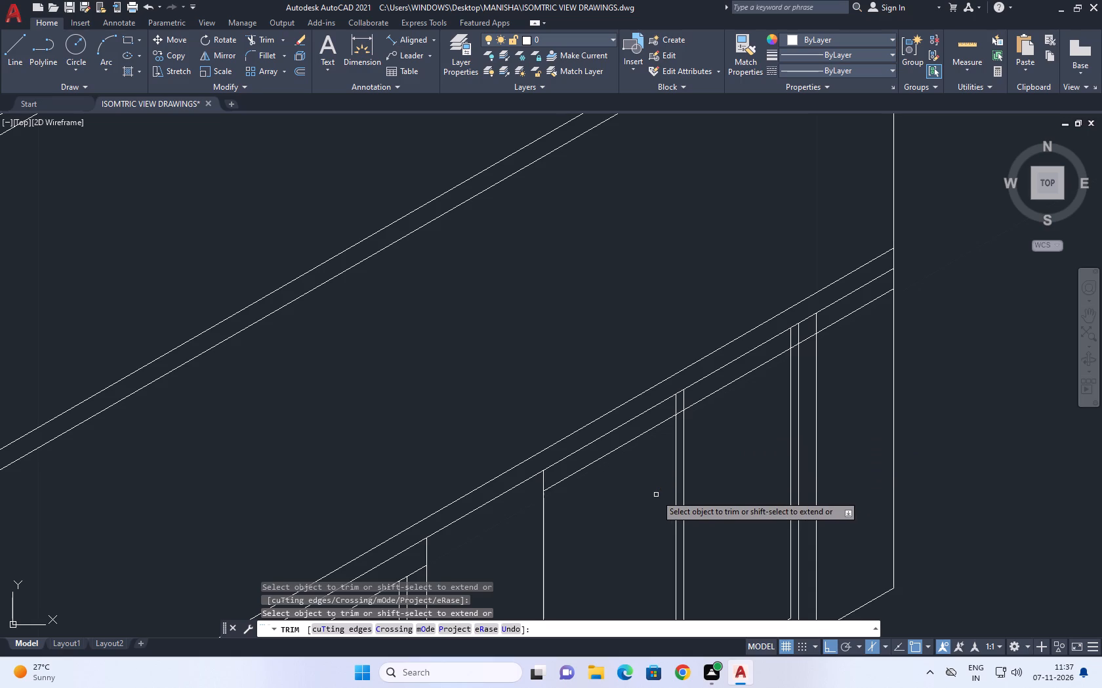
pyautogui.scroll(-2, 678, 449)
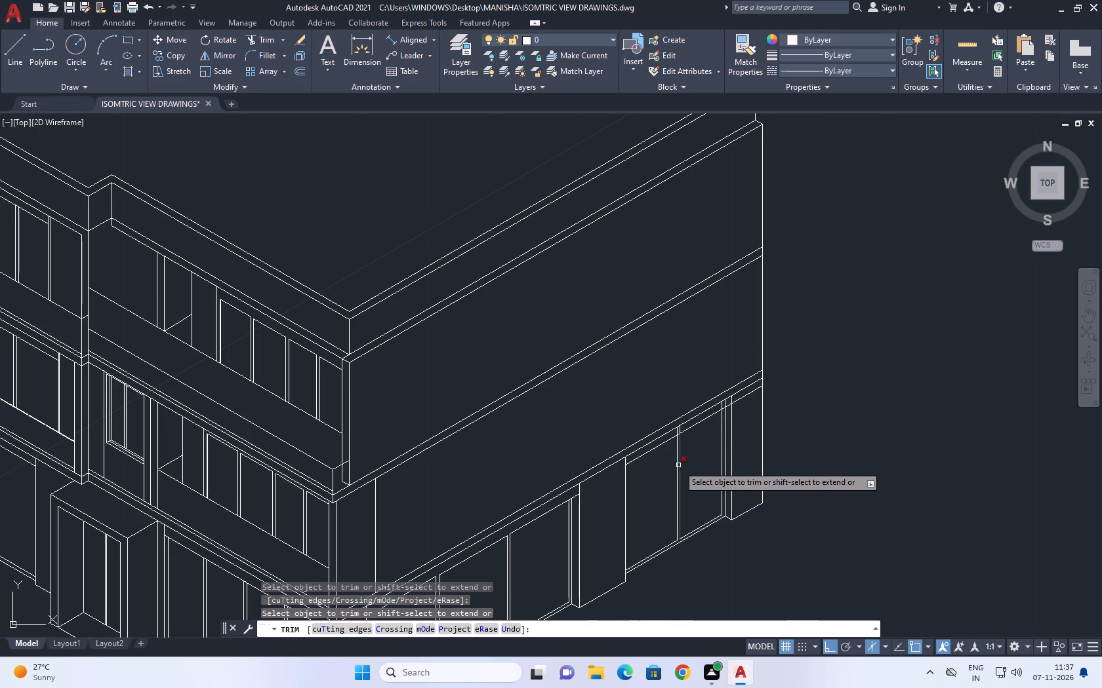
pyautogui.scroll(2, 663, 451)
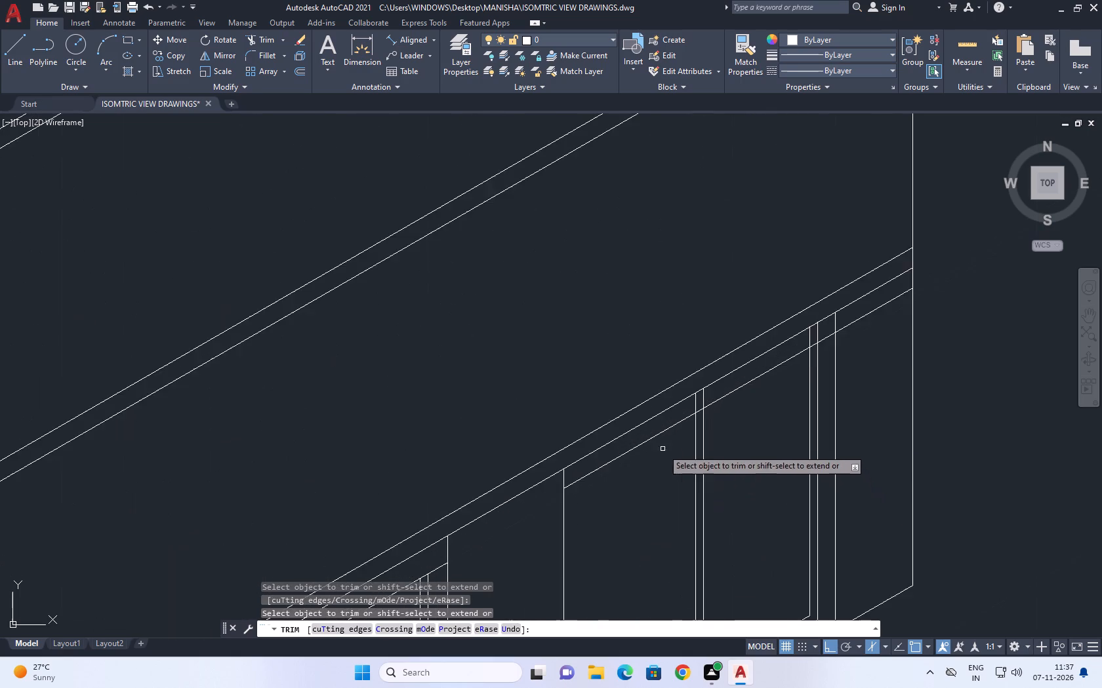
pyautogui.scroll(1, 665, 421)
pyautogui.moveTo(665, 421); pyautogui.dragTo(669, 415)
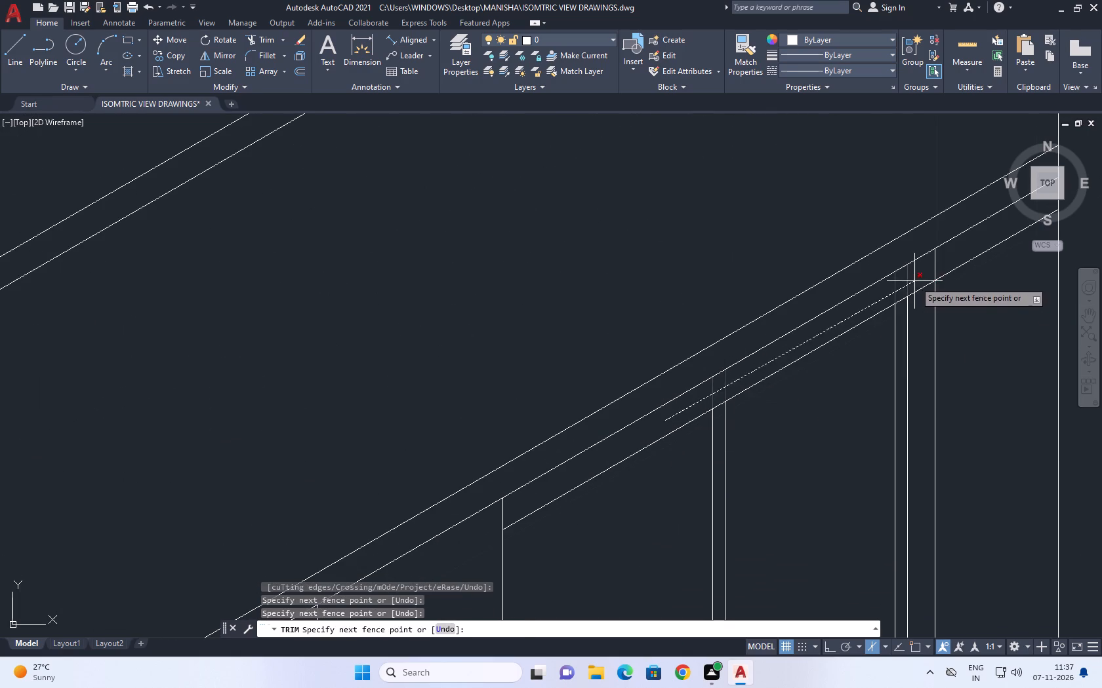
pyautogui.click(914, 281)
# Trim the part of the copied line that crosses the end column at the far corner of the side facade.
pyautogui.moveTo(819, 417); pyautogui.dragTo(421, 579, button='middle')
pyautogui.scroll(-2, 622, 495)
pyautogui.moveTo(515, 559); pyautogui.dragTo(531, 578, button='middle')
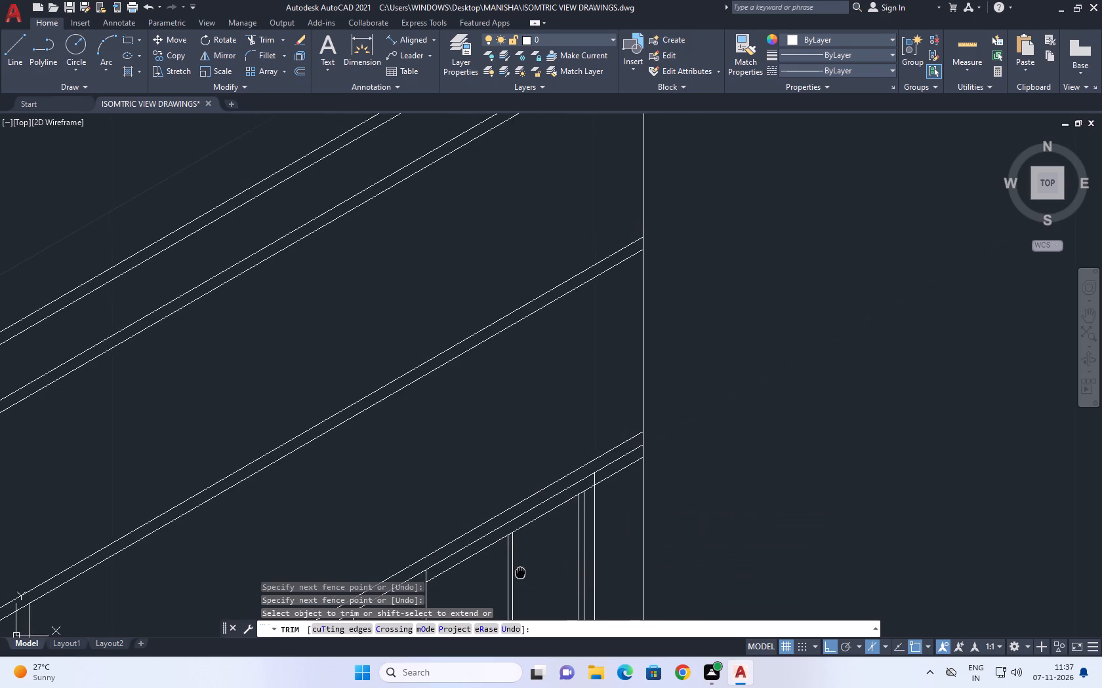
pyautogui.moveTo(531, 578); pyautogui.dragTo(567, 567, button='middle')
pyautogui.click(660, 475)
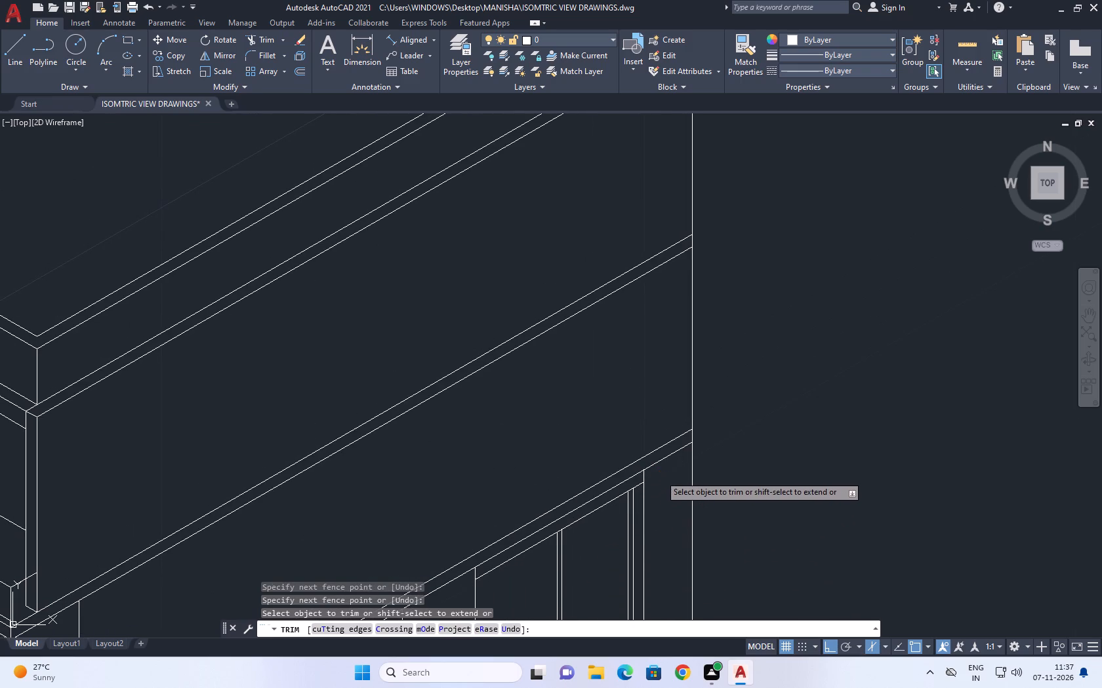
pyautogui.rightClick(769, 440)
pyautogui.click(844, 461)
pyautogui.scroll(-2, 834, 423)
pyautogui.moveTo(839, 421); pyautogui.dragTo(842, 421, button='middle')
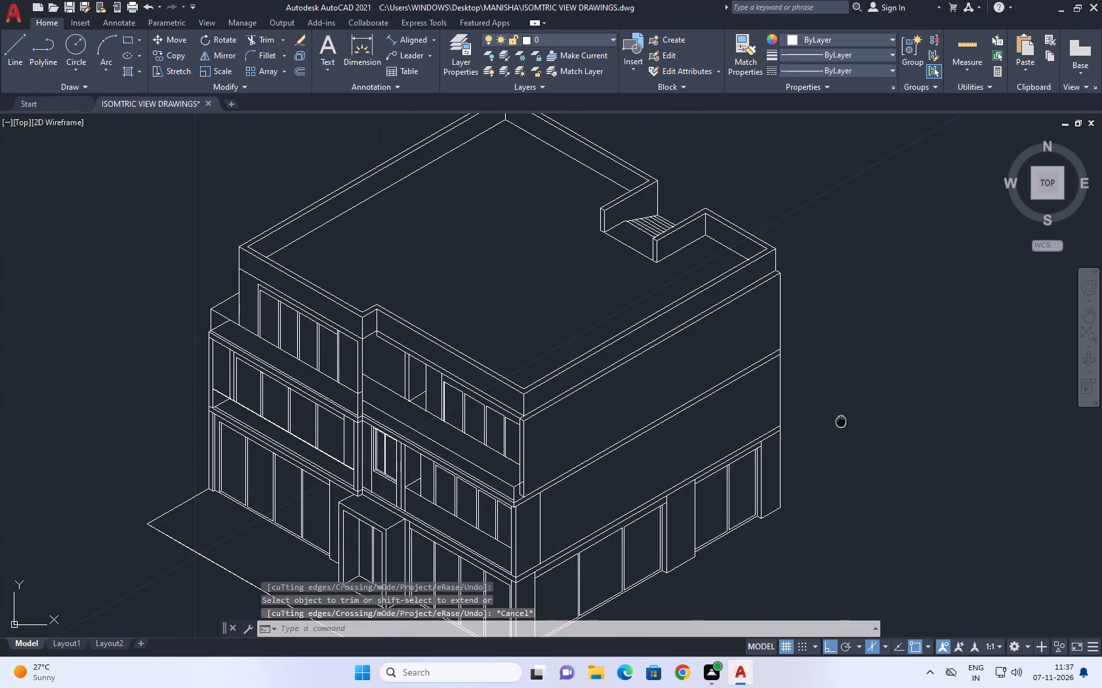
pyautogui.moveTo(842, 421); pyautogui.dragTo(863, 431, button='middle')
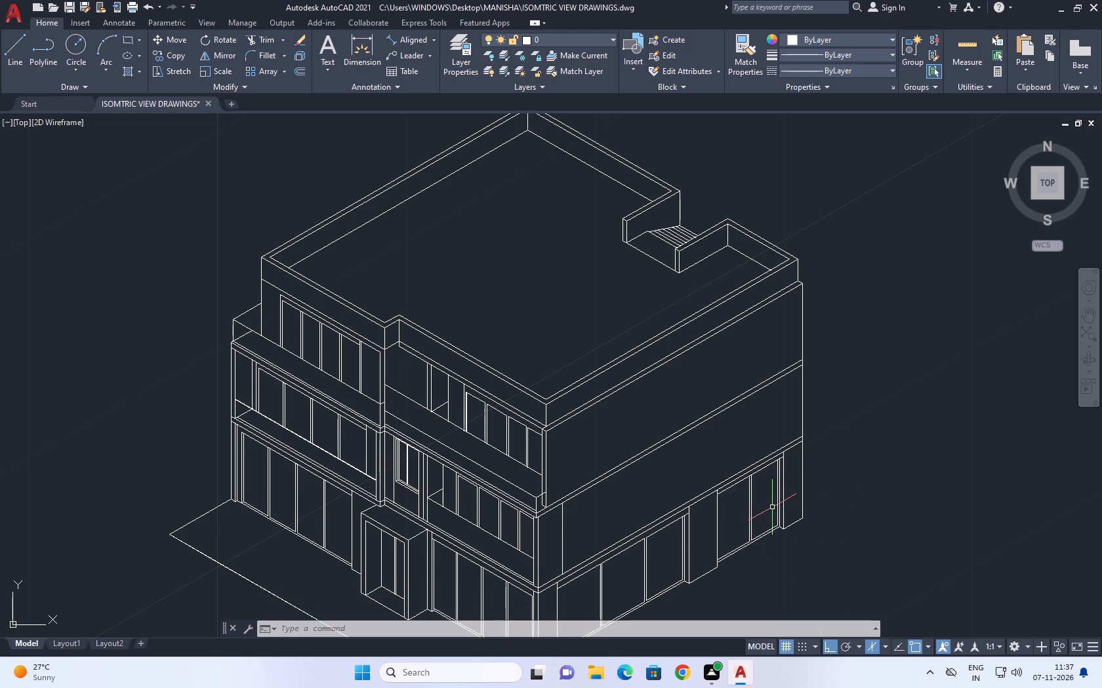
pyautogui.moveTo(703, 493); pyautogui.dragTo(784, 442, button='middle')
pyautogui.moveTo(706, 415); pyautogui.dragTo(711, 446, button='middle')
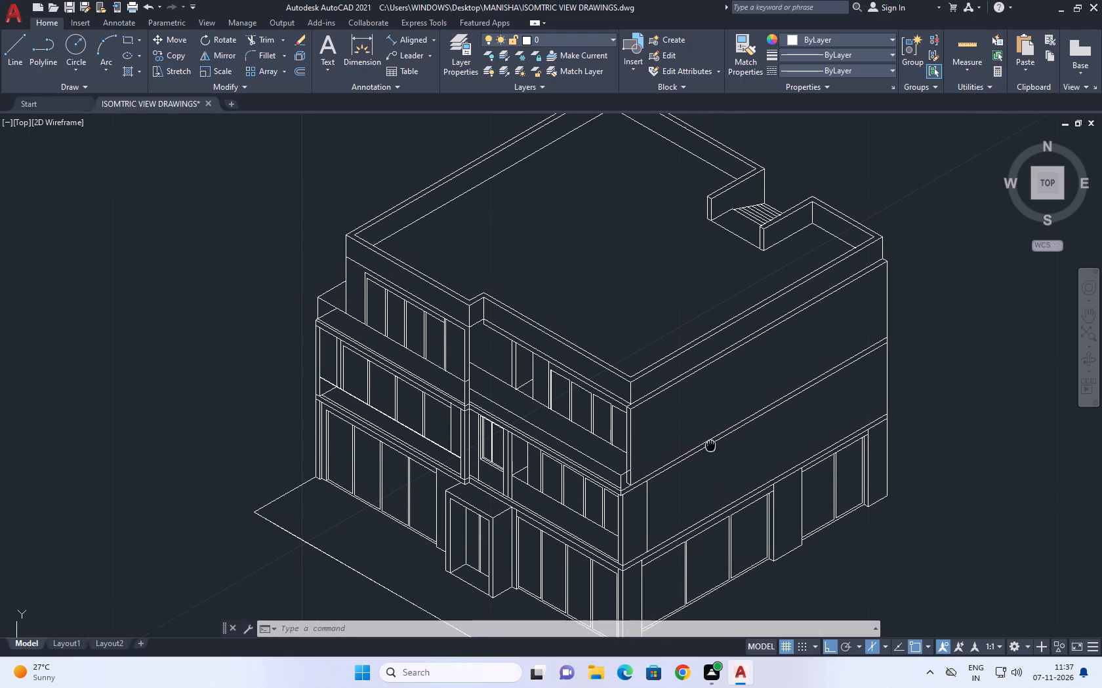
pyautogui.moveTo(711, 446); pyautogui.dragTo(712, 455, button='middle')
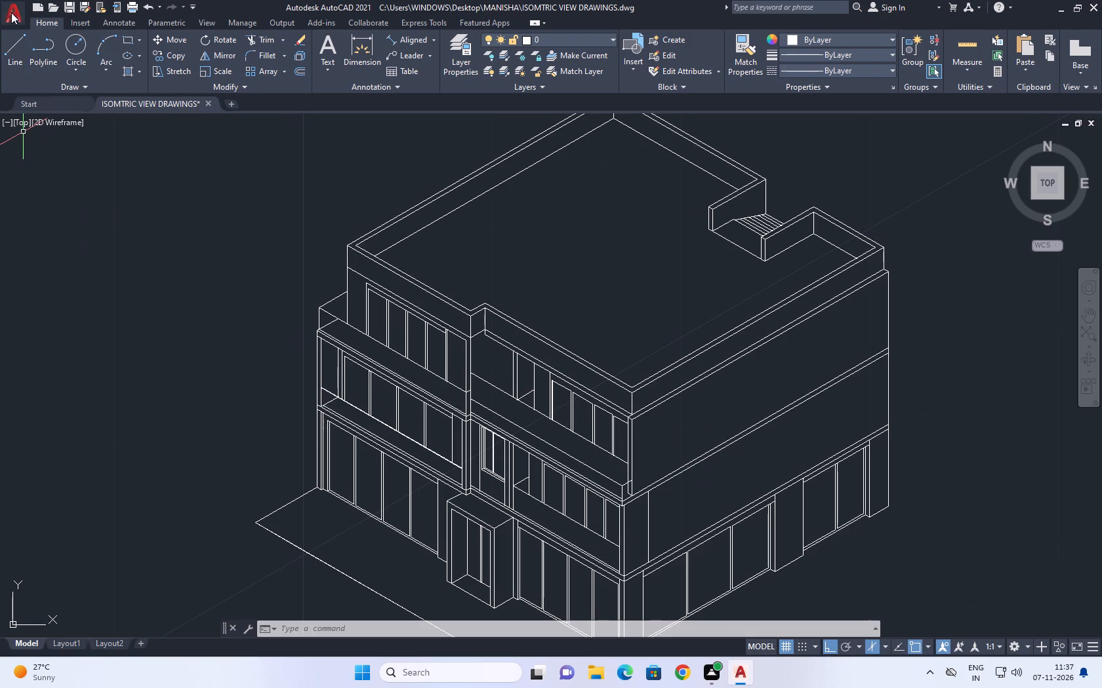
# Save the drawing as ISOMTRIC VIEW DRAWINGS in AutoCAD 2018 format, replacing the existing file.
pyautogui.click(12, 17)
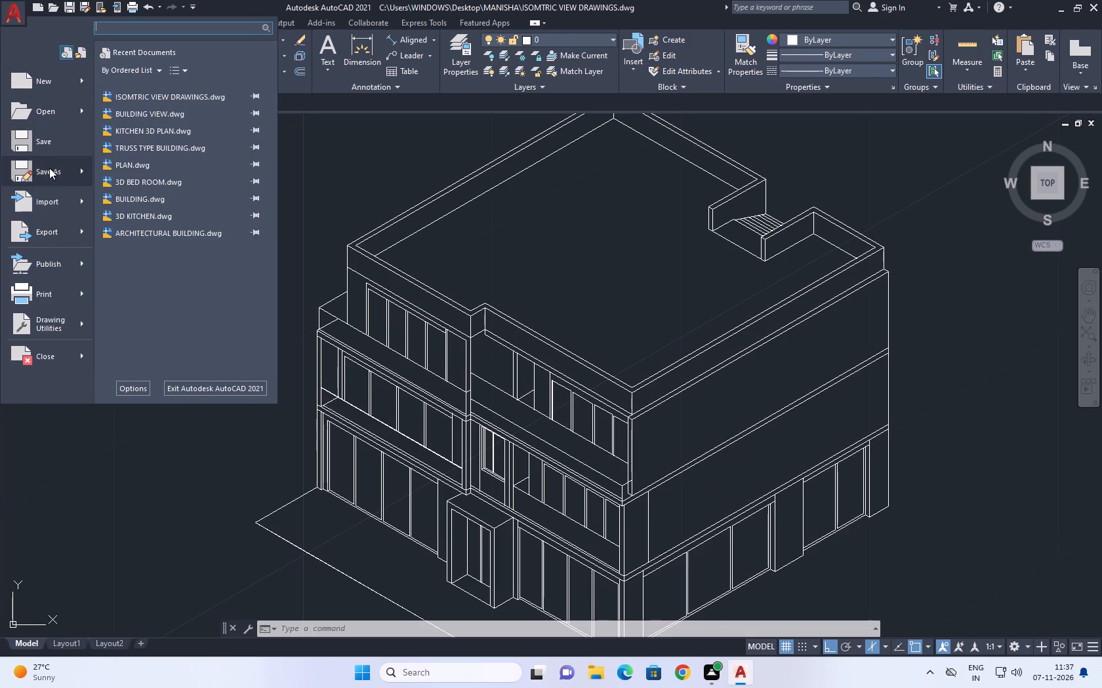
pyautogui.click(49, 168)
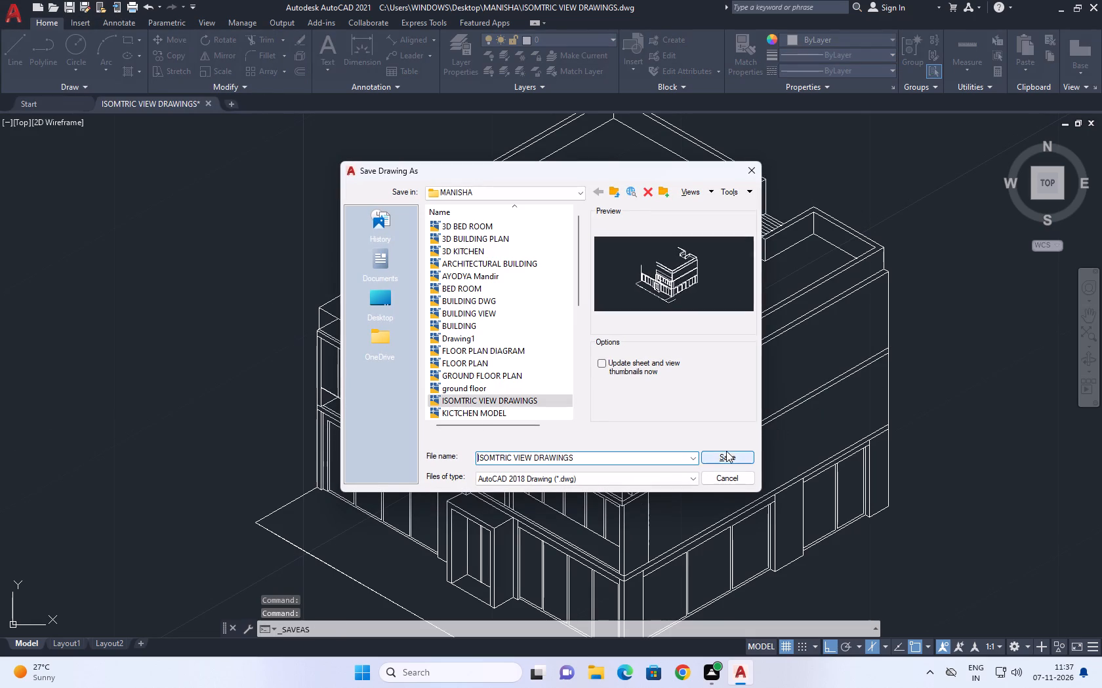
pyautogui.click(726, 452)
pyautogui.click(533, 365)
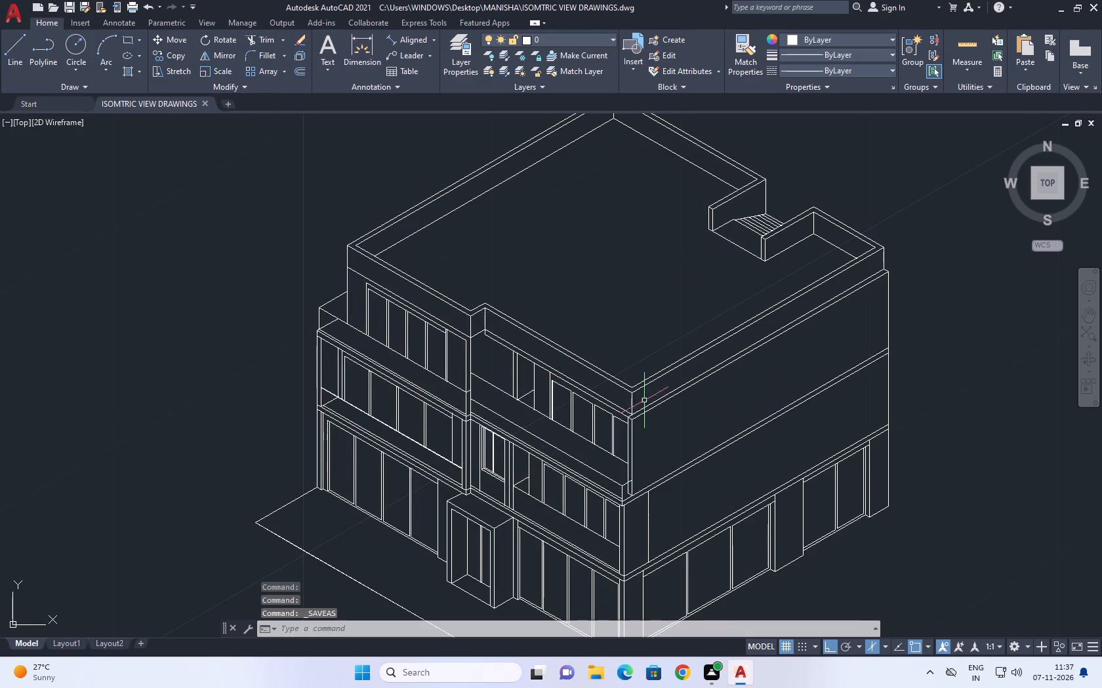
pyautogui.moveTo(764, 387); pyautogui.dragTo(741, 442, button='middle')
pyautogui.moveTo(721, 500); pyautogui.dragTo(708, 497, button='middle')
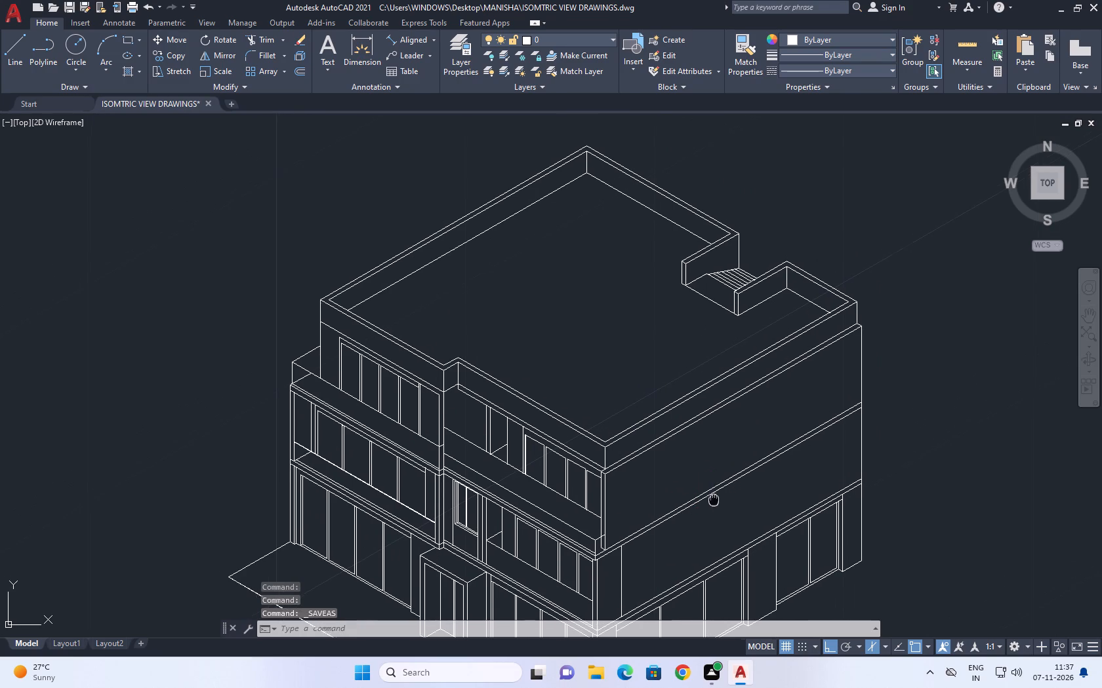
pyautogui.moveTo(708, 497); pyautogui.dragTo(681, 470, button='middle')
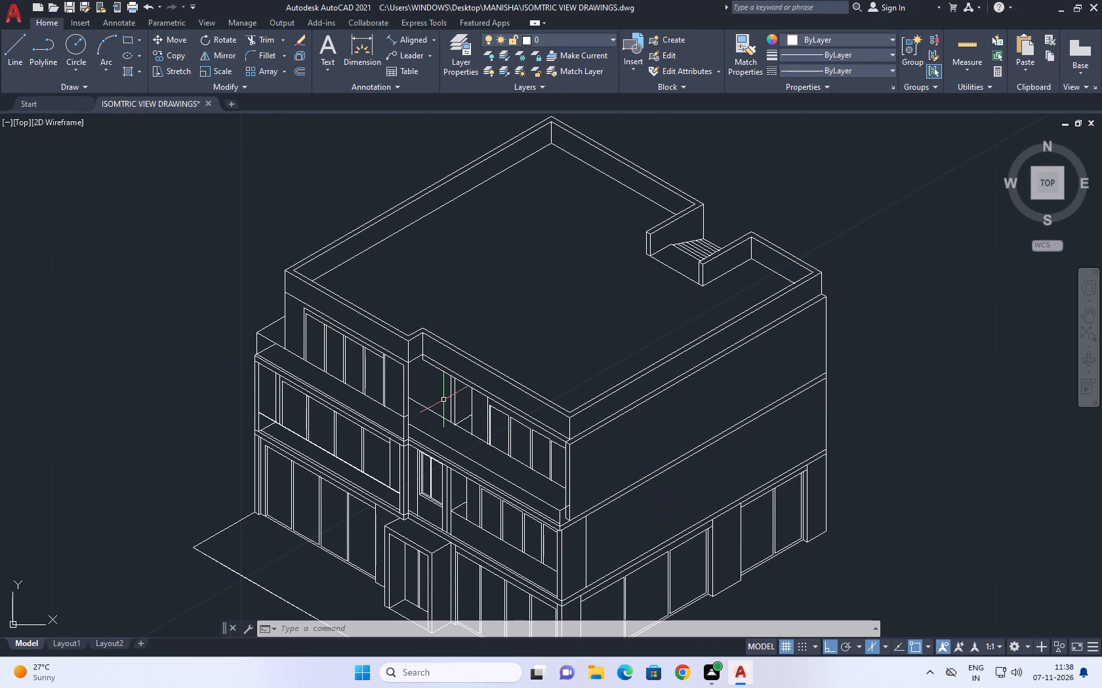
# Extend the vertical edge at the top-floor recess corner down to the balcony parapet line.
pyautogui.moveTo(347, 382); pyautogui.dragTo(691, 425, button='middle')
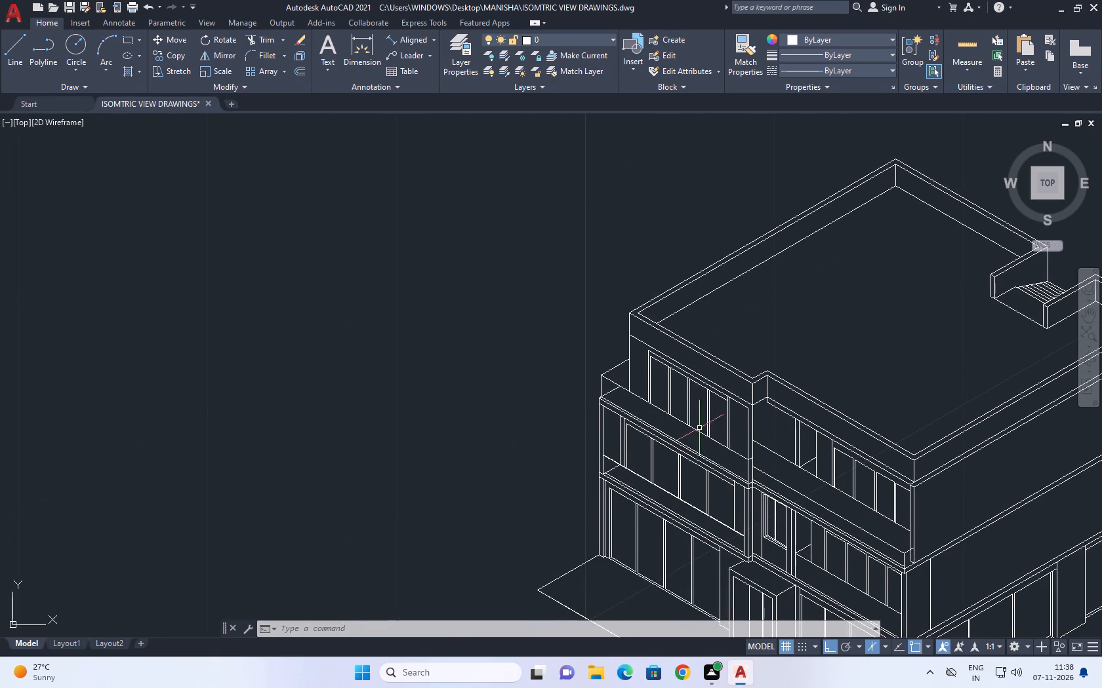
pyautogui.scroll(2, 769, 426)
pyautogui.write('EX')
pyautogui.press('space')
pyautogui.click(758, 367)
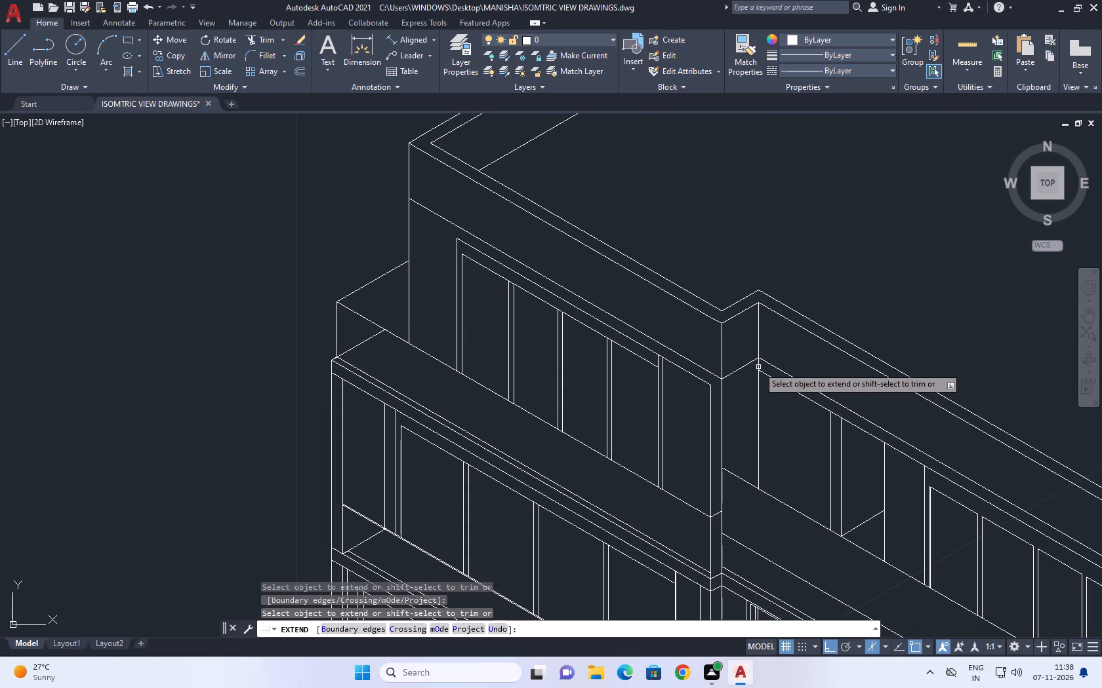
pyautogui.press('Escape')
# Draw a line over the recessed facade's lower head line, from the recess corner to the first window pier.
pyautogui.moveTo(765, 456); pyautogui.dragTo(802, 488, button='middle')
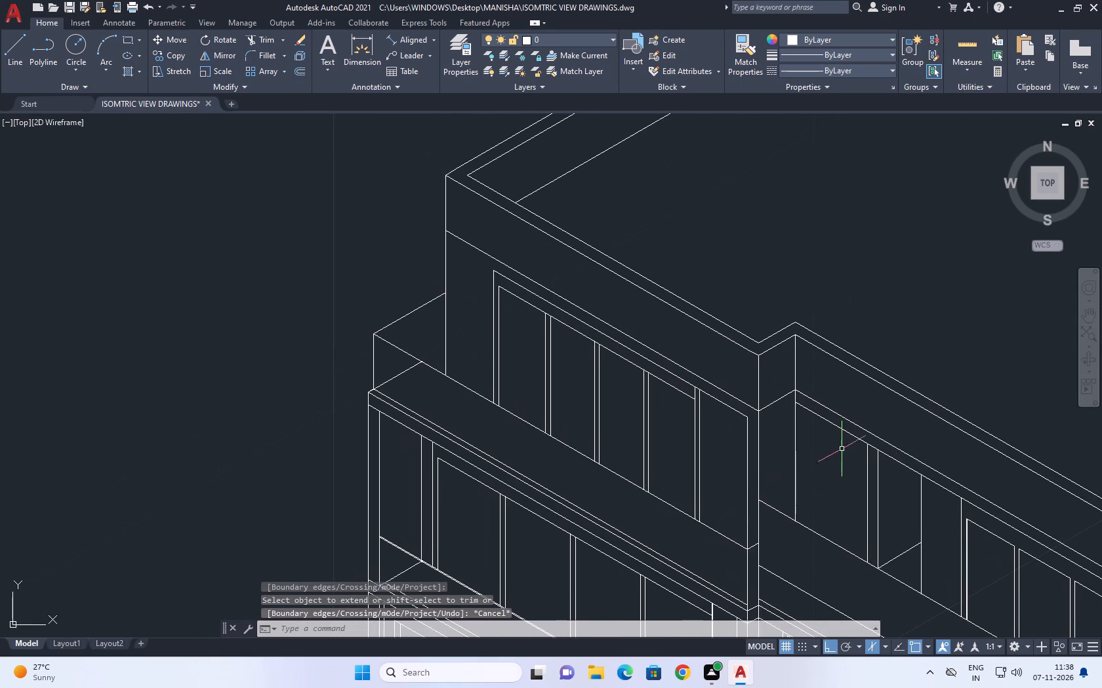
pyautogui.press('l')
pyautogui.press('space')
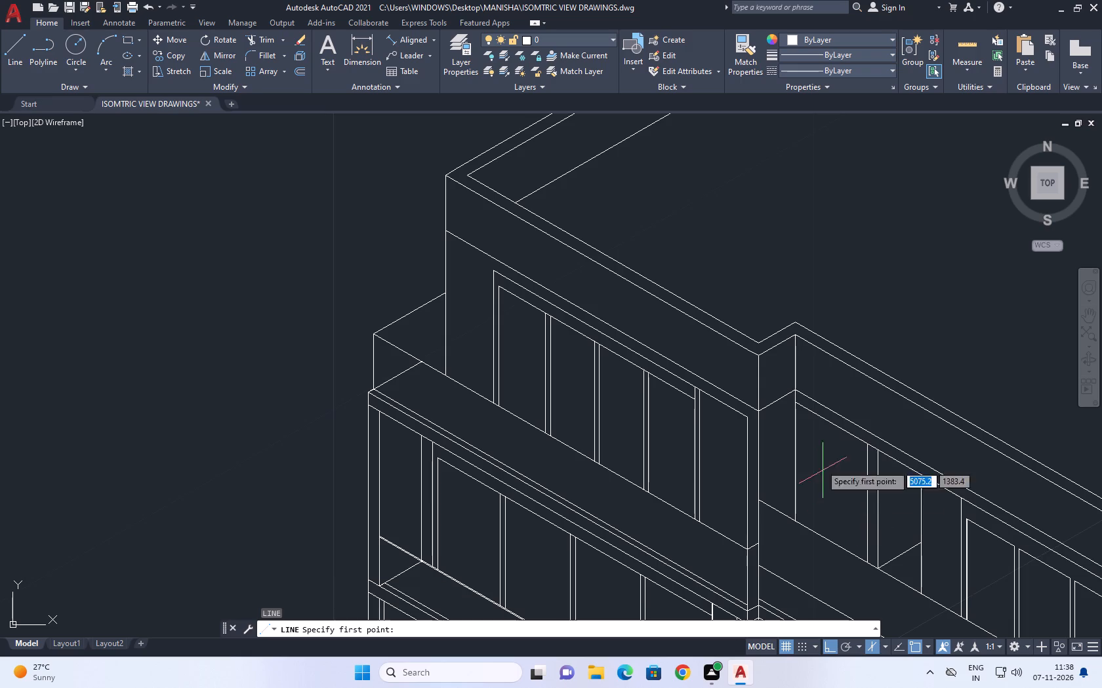
pyautogui.click(795, 402)
pyautogui.scroll(2, 878, 444)
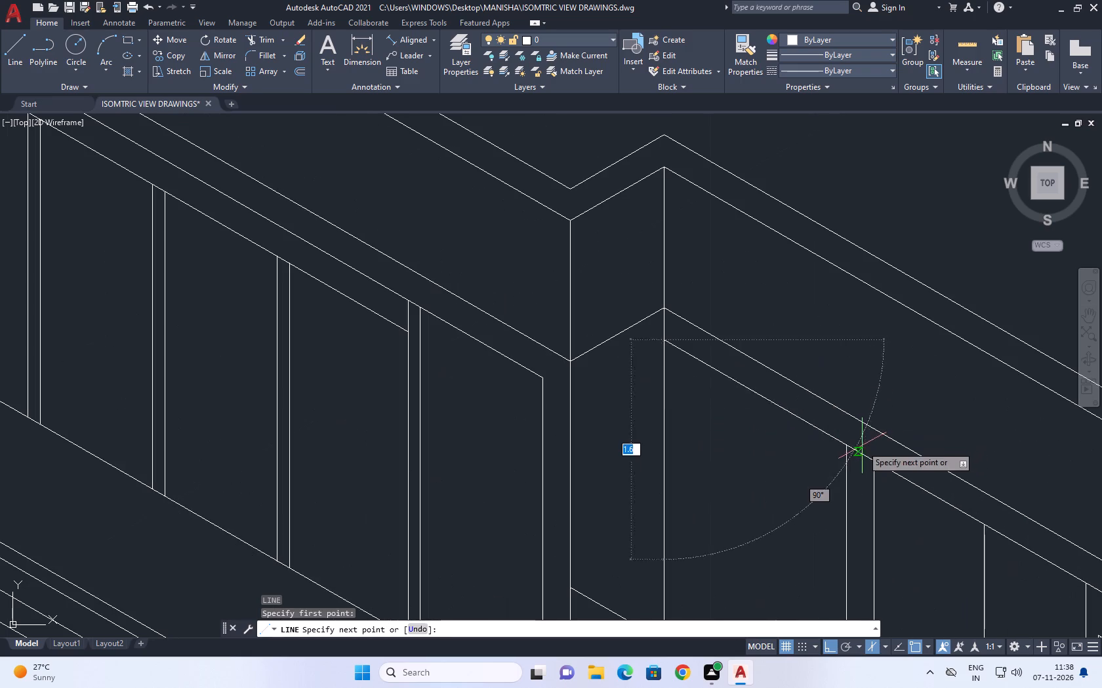
pyautogui.click(847, 448)
pyautogui.press('space')
# Copy the traced line straight down, undoing a first 0.4 placement and using a distance of 0.226 instead.
pyautogui.click(813, 425)
pyautogui.moveTo(824, 477); pyautogui.dragTo(924, 492, button='middle')
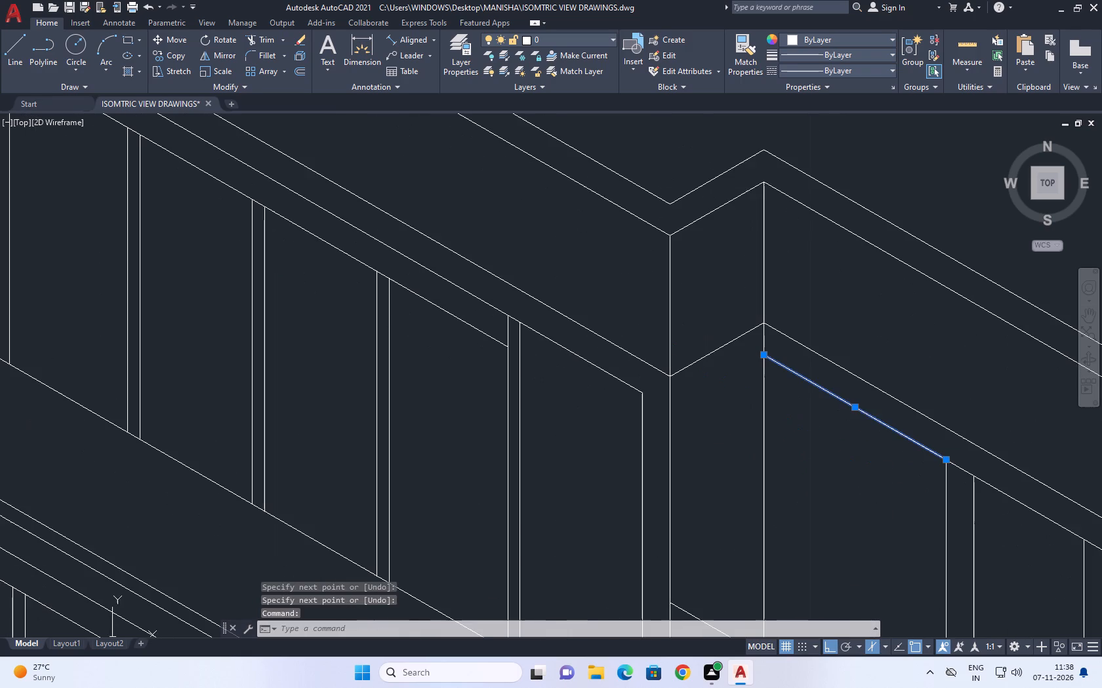
pyautogui.write('CO')
pyautogui.press('space')
pyautogui.click(859, 422)
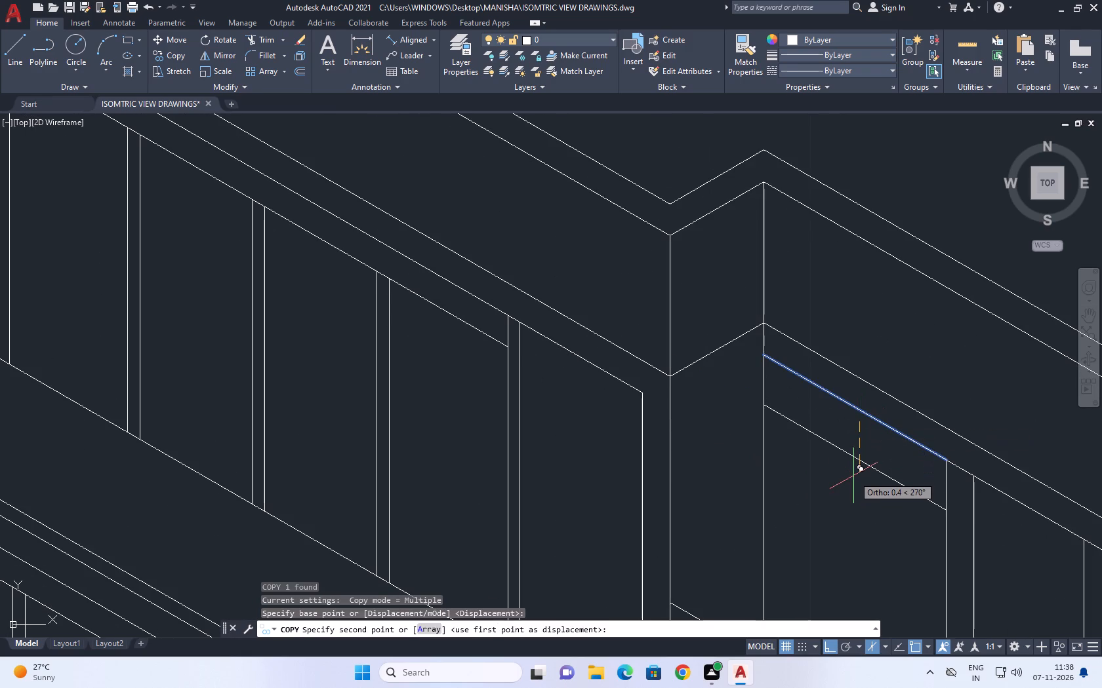
pyautogui.write('0.4')
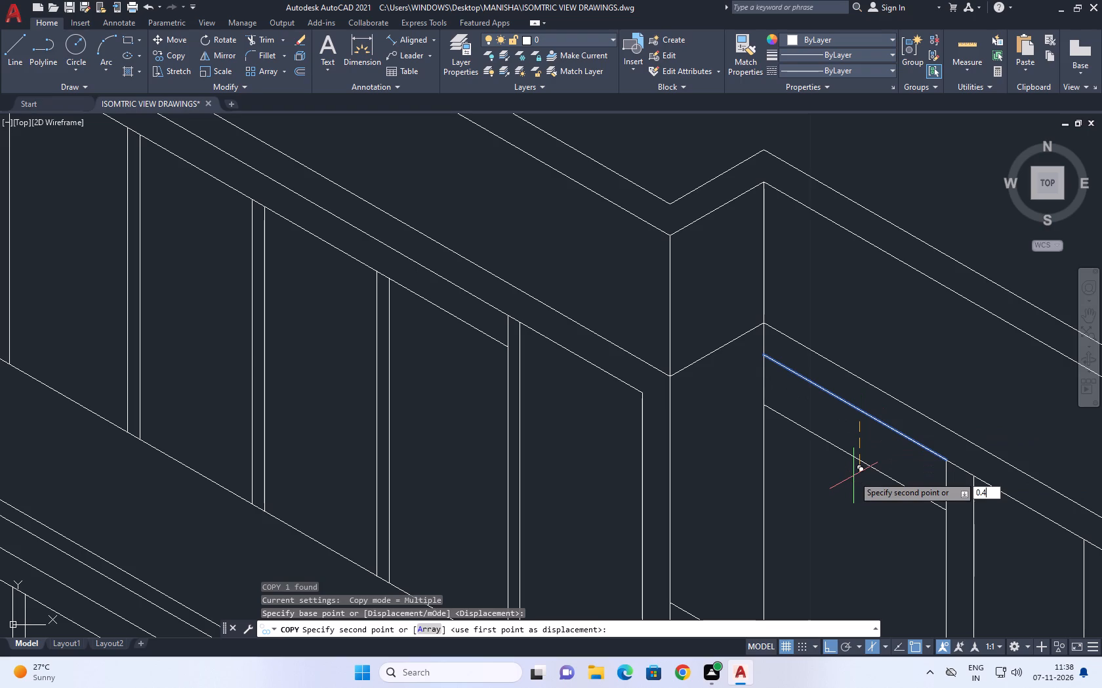
pyautogui.press('Return')
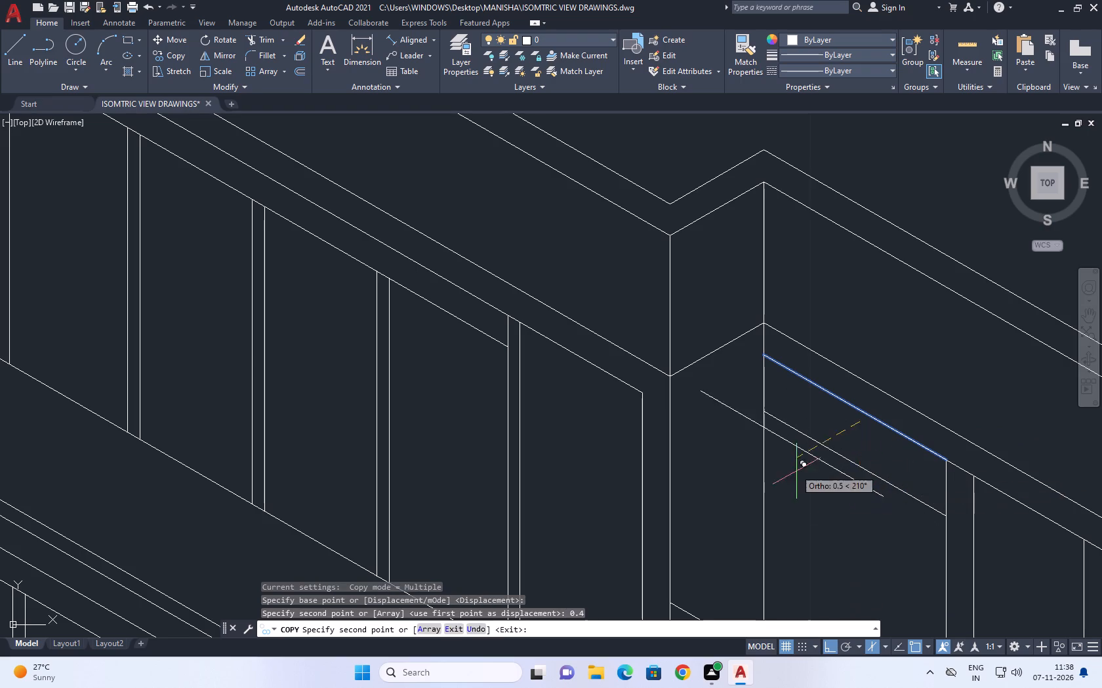
pyautogui.scroll(-1, 794, 468)
pyautogui.hotkey('ctrl', 'z')
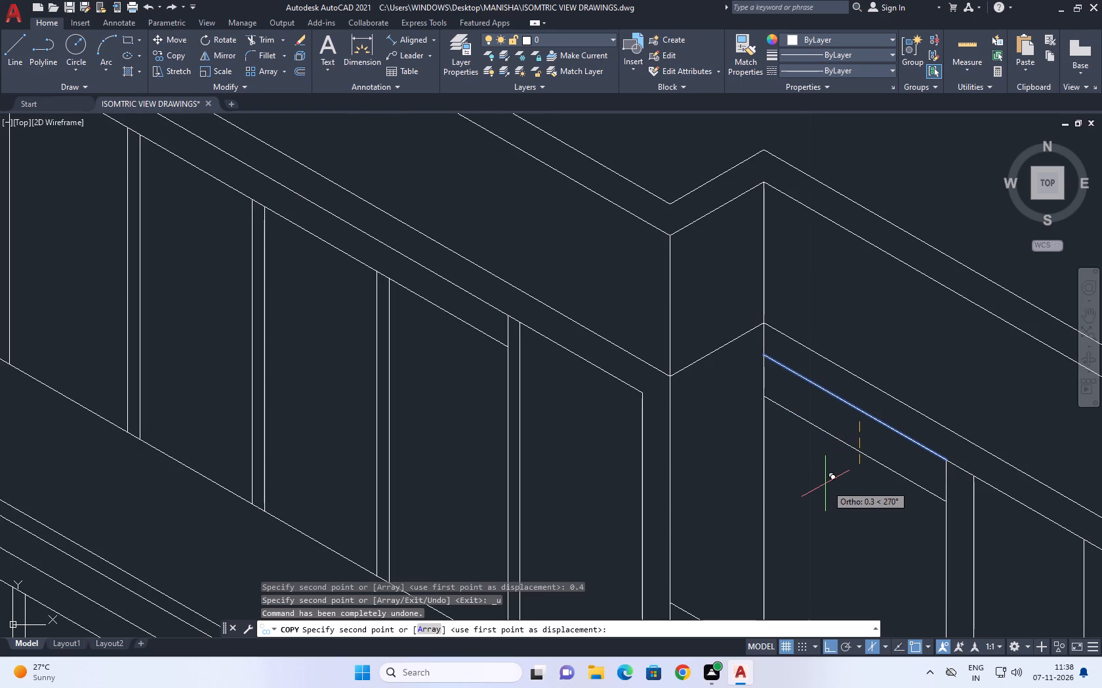
pyautogui.write('0.226')
pyautogui.press('Return')
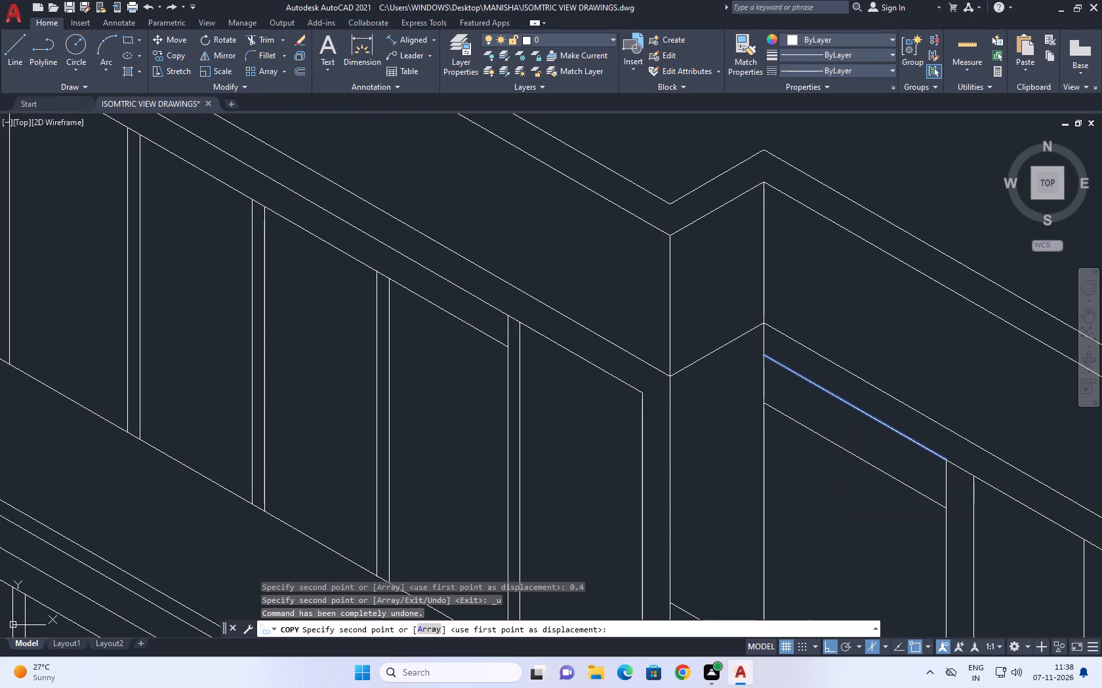
pyautogui.press('space')
# Draw a vertical line from the head line at the recess corner down to the balcony parapet line.
pyautogui.scroll(-1, 804, 381)
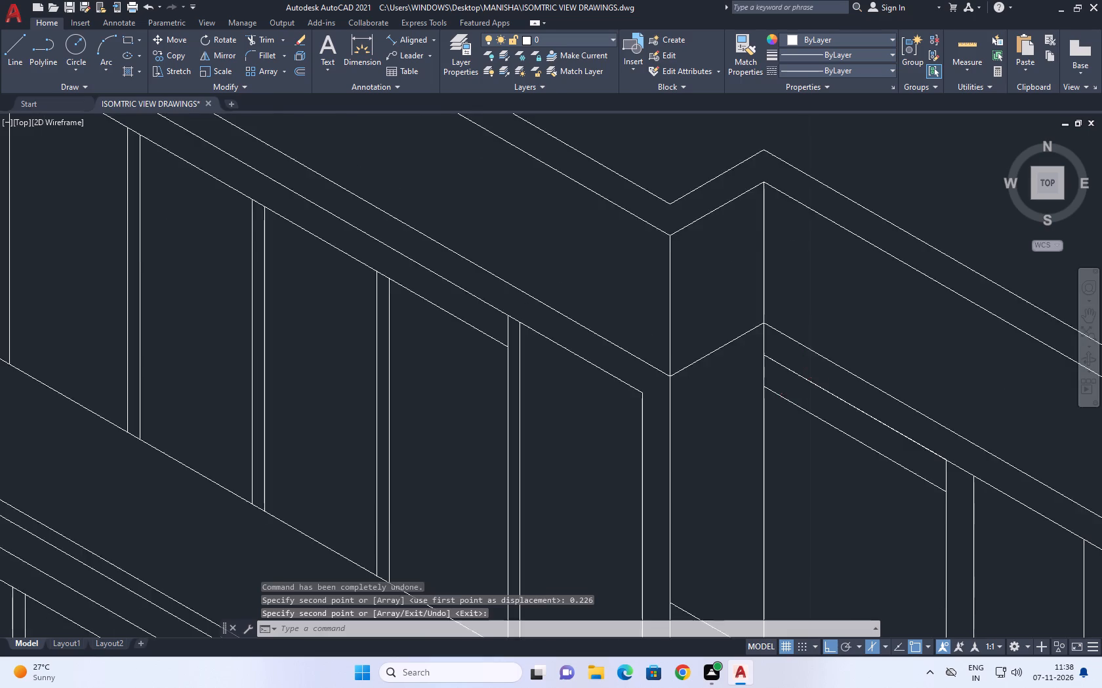
pyautogui.scroll(-1, 804, 381)
pyautogui.click(16, 50)
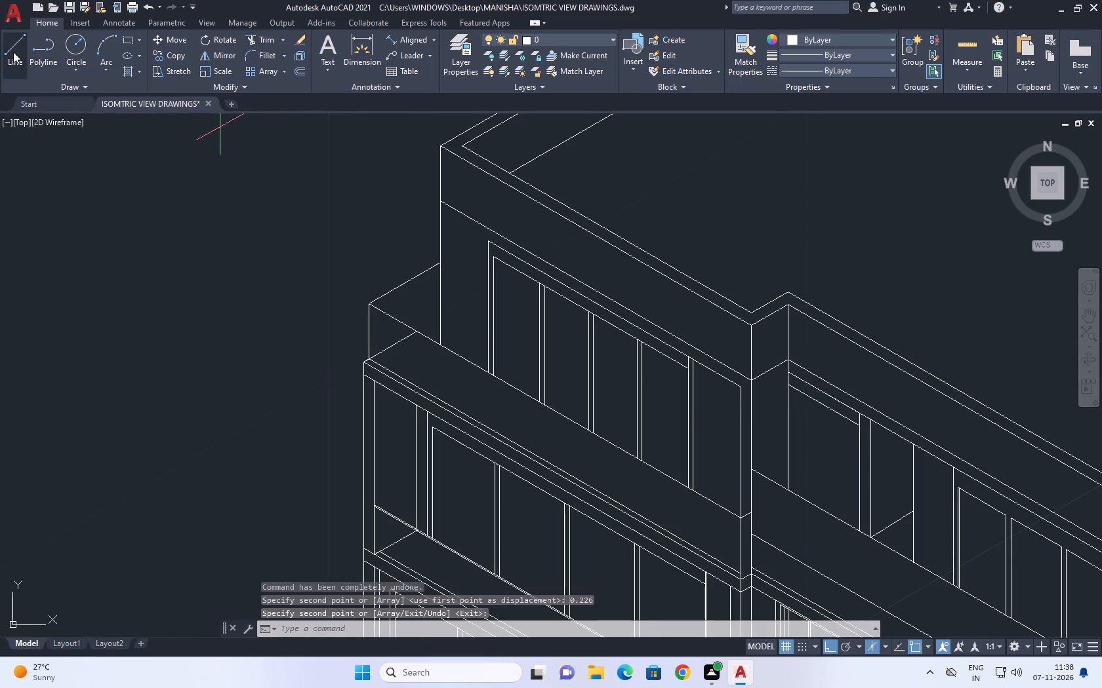
pyautogui.scroll(2, 800, 396)
pyautogui.click(765, 340)
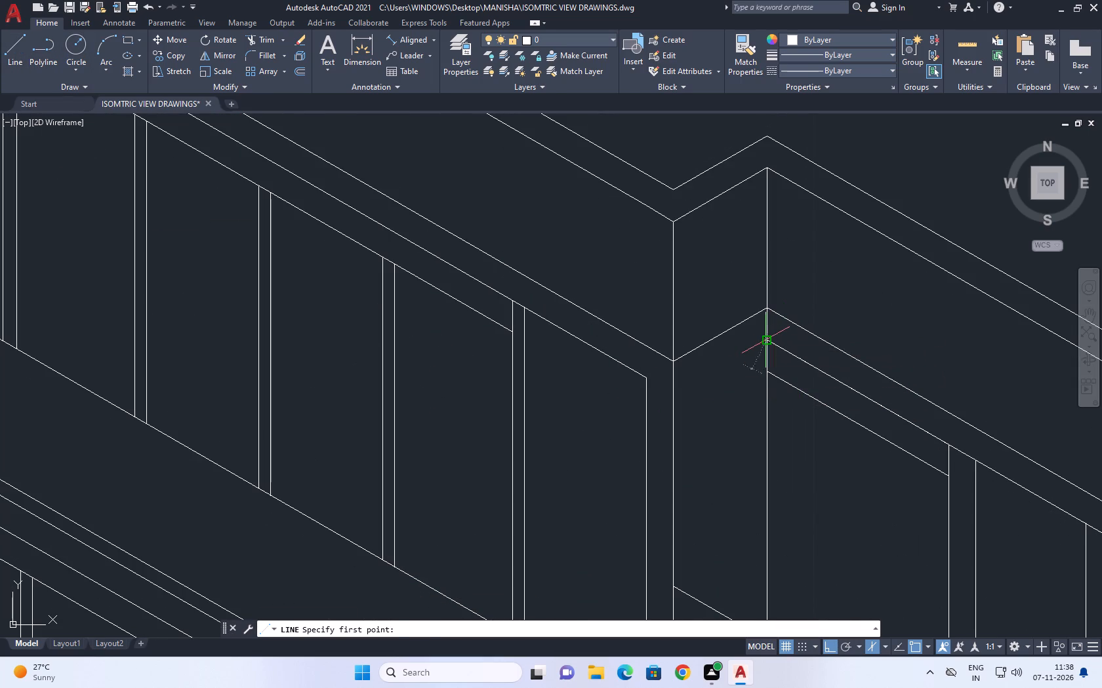
pyautogui.scroll(-1, 752, 372)
pyautogui.click(760, 538)
pyautogui.press('space')
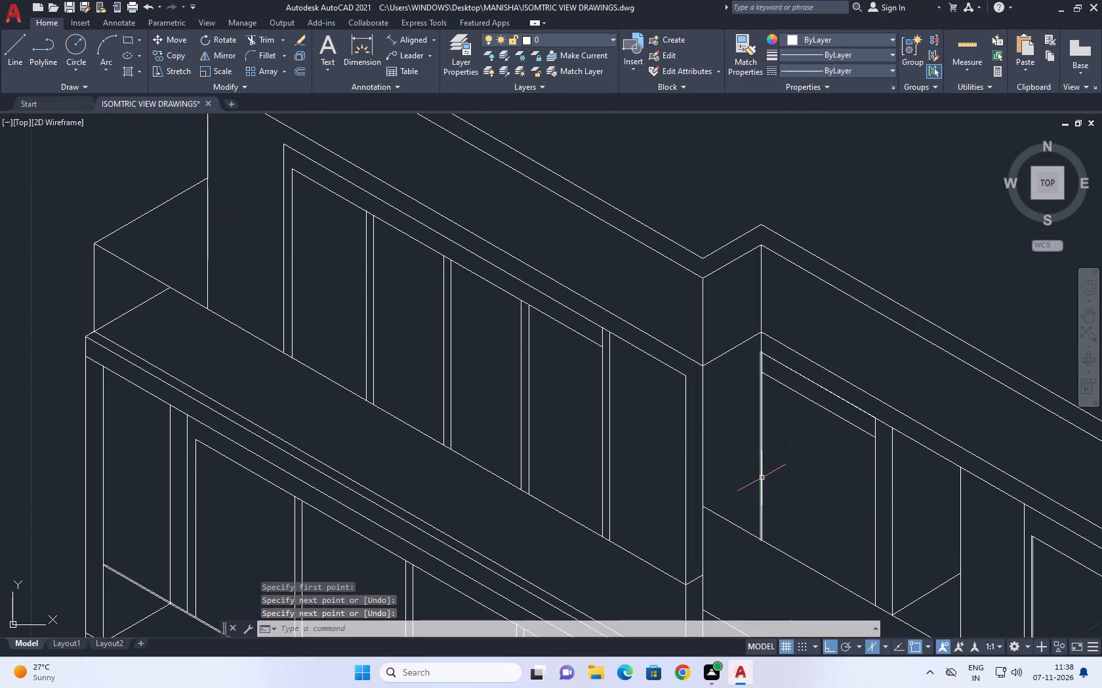
# Copy the new vertical line 0.226 along the 30° isometric direction into the recessed wall bay.
pyautogui.click(762, 476)
pyautogui.write('CO')
pyautogui.press('space')
pyautogui.click(762, 464)
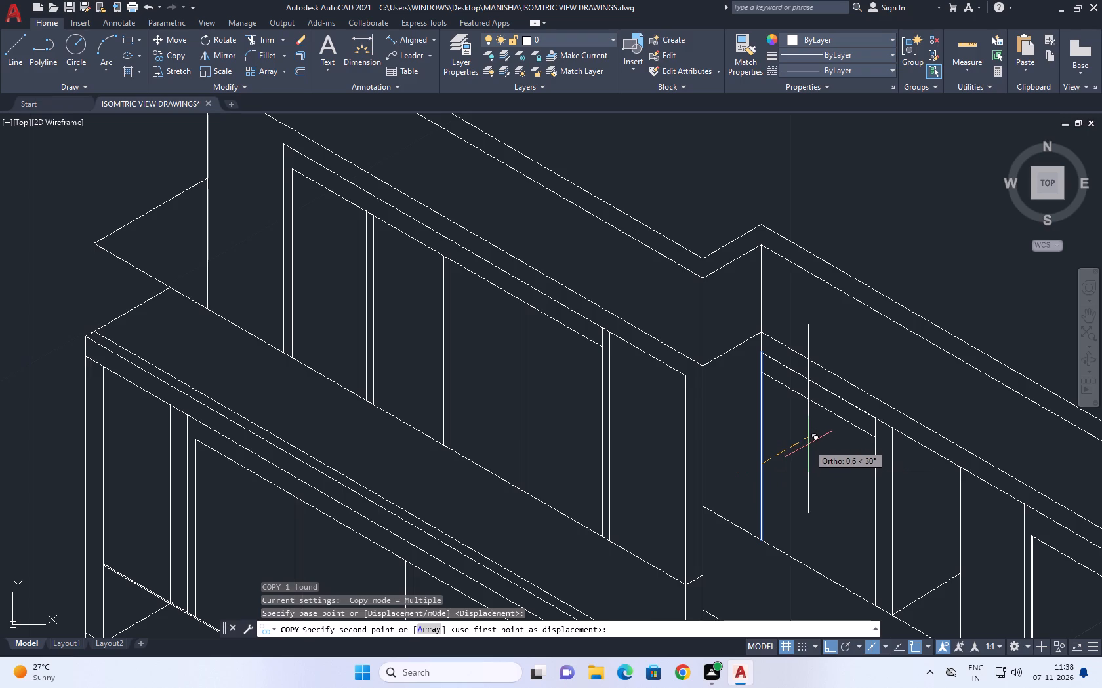
pyautogui.write('0.226')
pyautogui.press('Return')
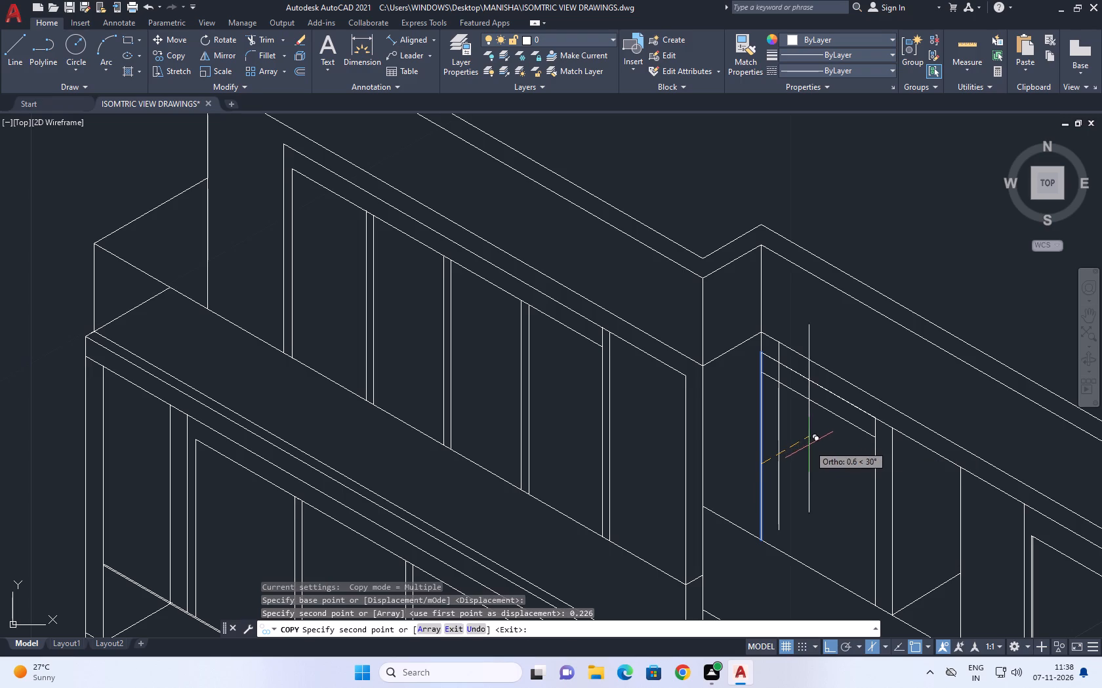
pyautogui.rightClick(886, 378)
pyautogui.click(912, 398)
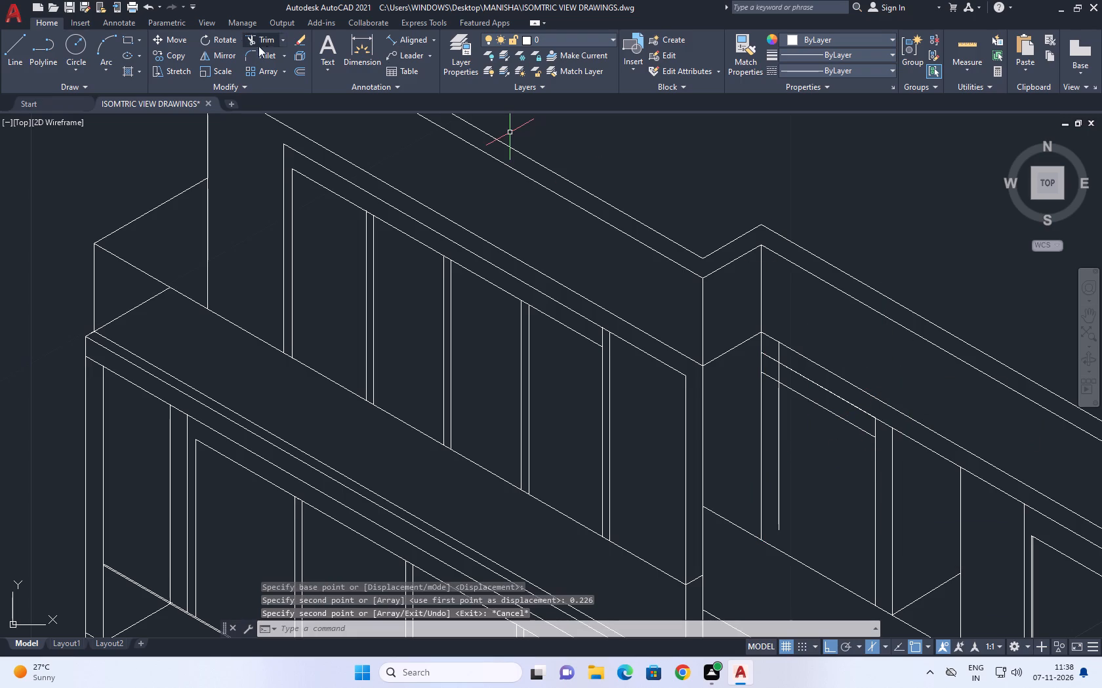
# Trim the copied vertical and the lowered head line where they overrun each other, forming a clean upper frame corner.
pyautogui.click(264, 43)
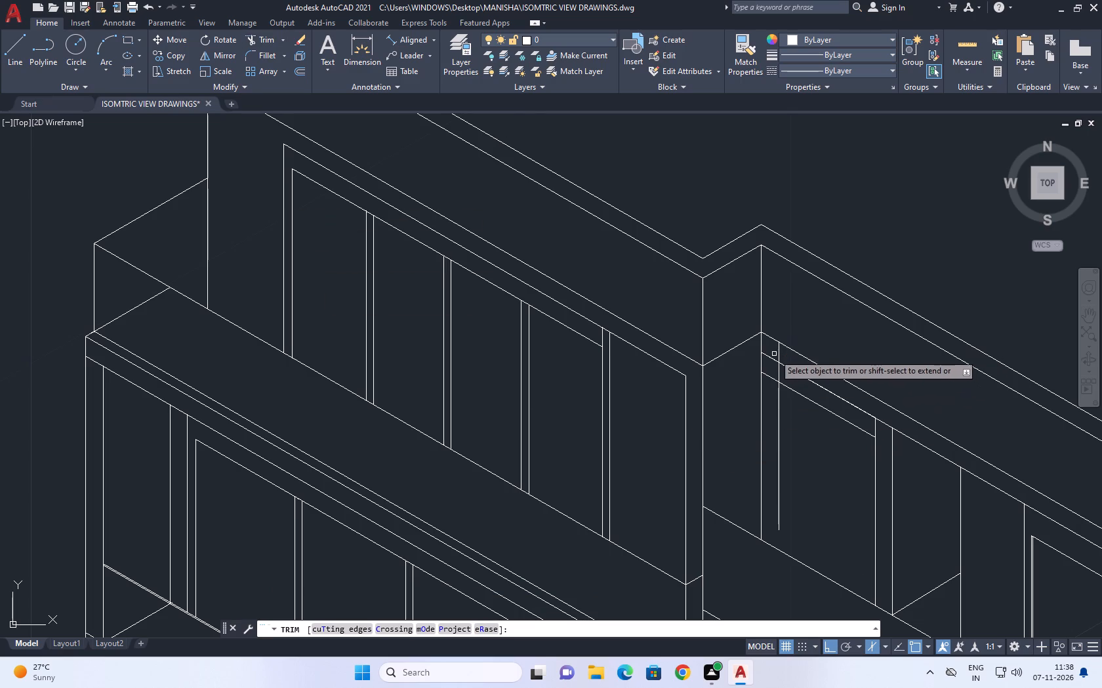
pyautogui.click(781, 354)
pyautogui.click(773, 351)
pyautogui.click(771, 381)
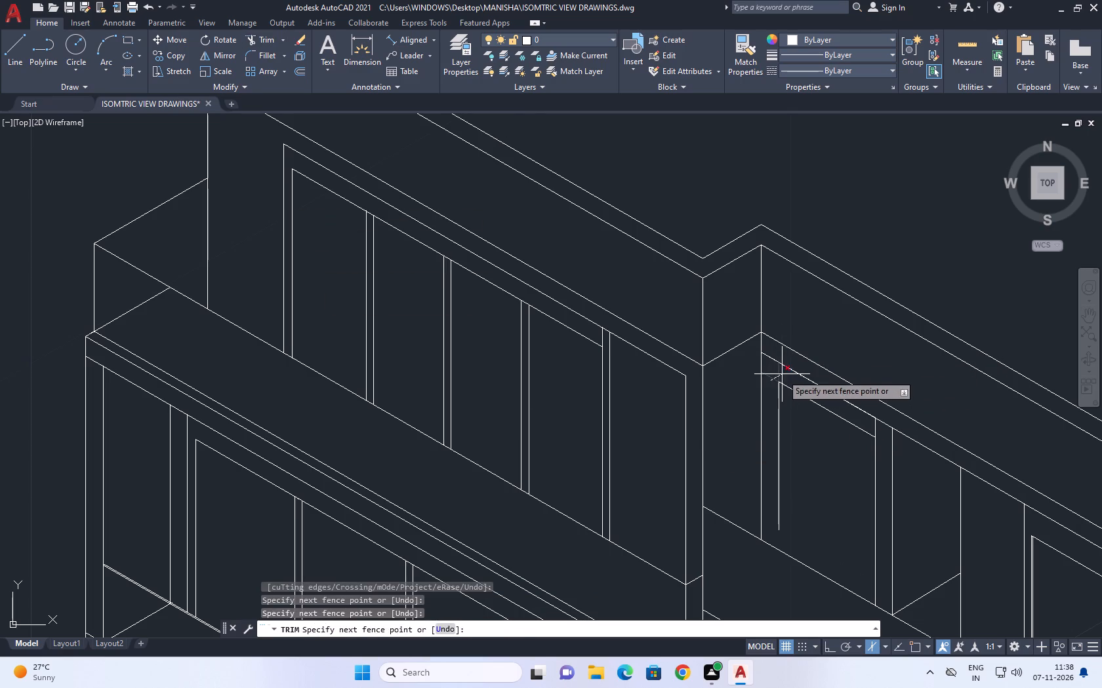
pyautogui.click(783, 374)
pyautogui.rightClick(807, 314)
pyautogui.click(828, 332)
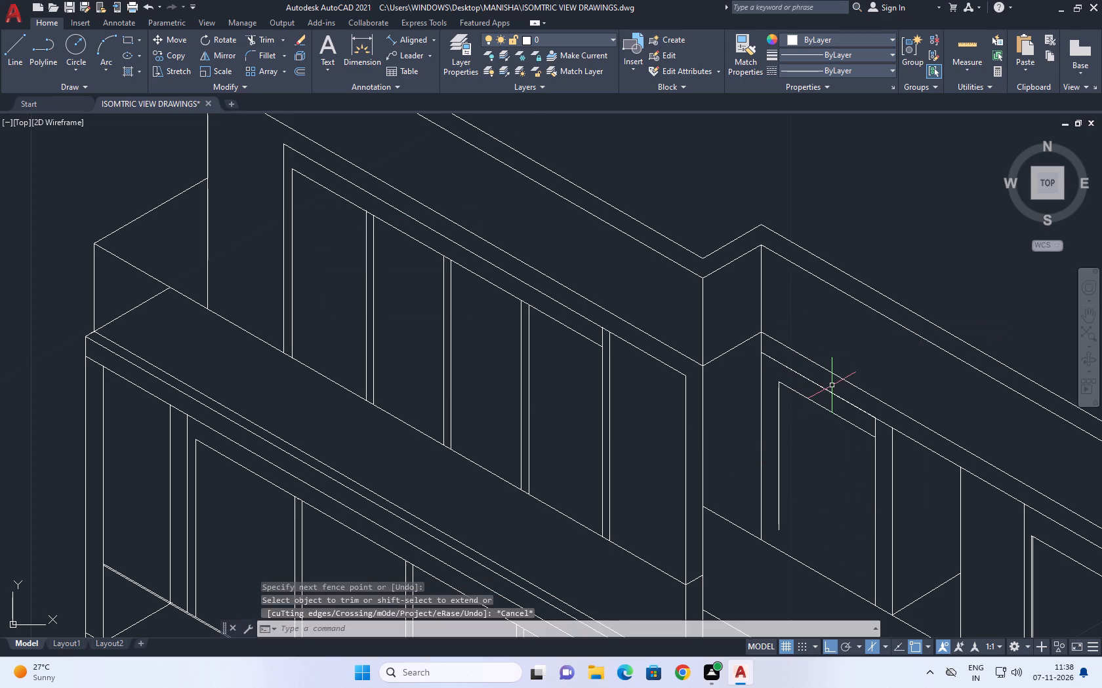
# Erase the traced line lying over the recessed facade's original head line.
pyautogui.click(832, 392)
pyautogui.rightClick(829, 328)
pyautogui.click(864, 410)
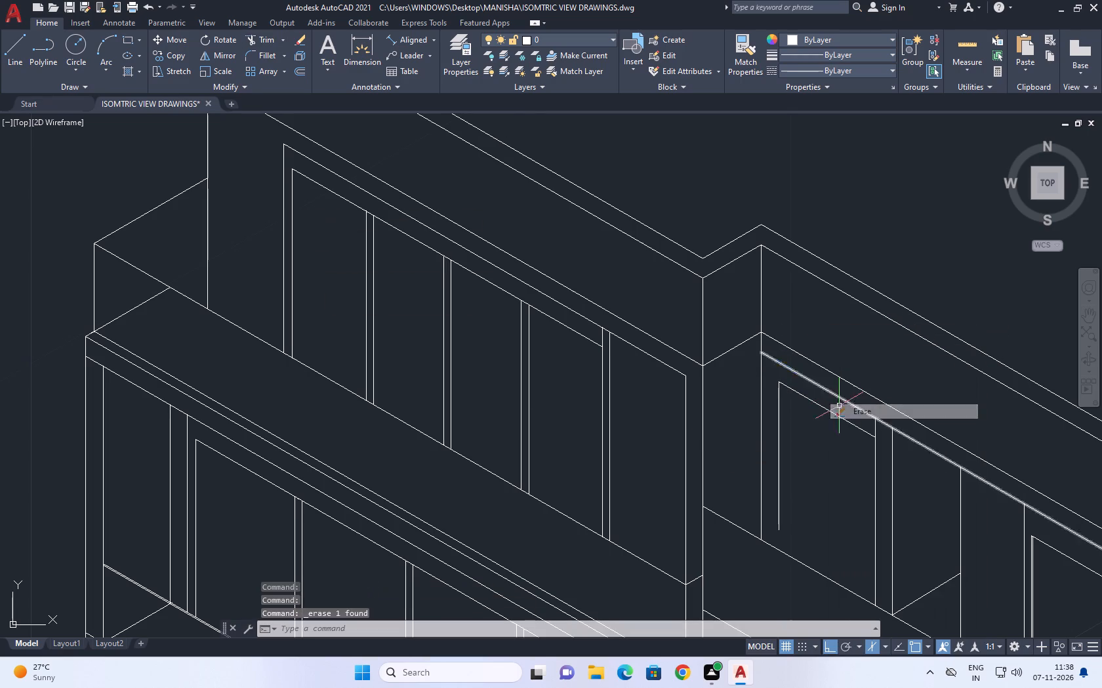
# Extend the copied frame vertical down to the balcony parapet line.
pyautogui.moveTo(821, 443); pyautogui.dragTo(745, 396, button='middle')
pyautogui.scroll(-1, 733, 397)
pyautogui.press('e')
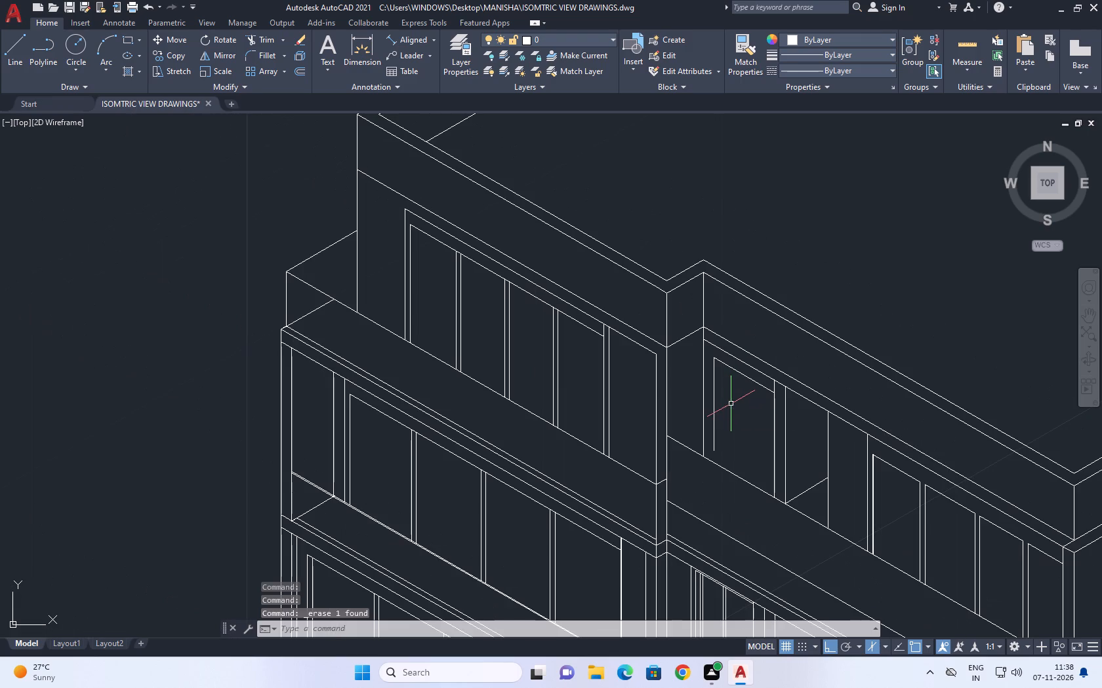
pyautogui.press('x')
pyautogui.press('space')
pyautogui.click(716, 432)
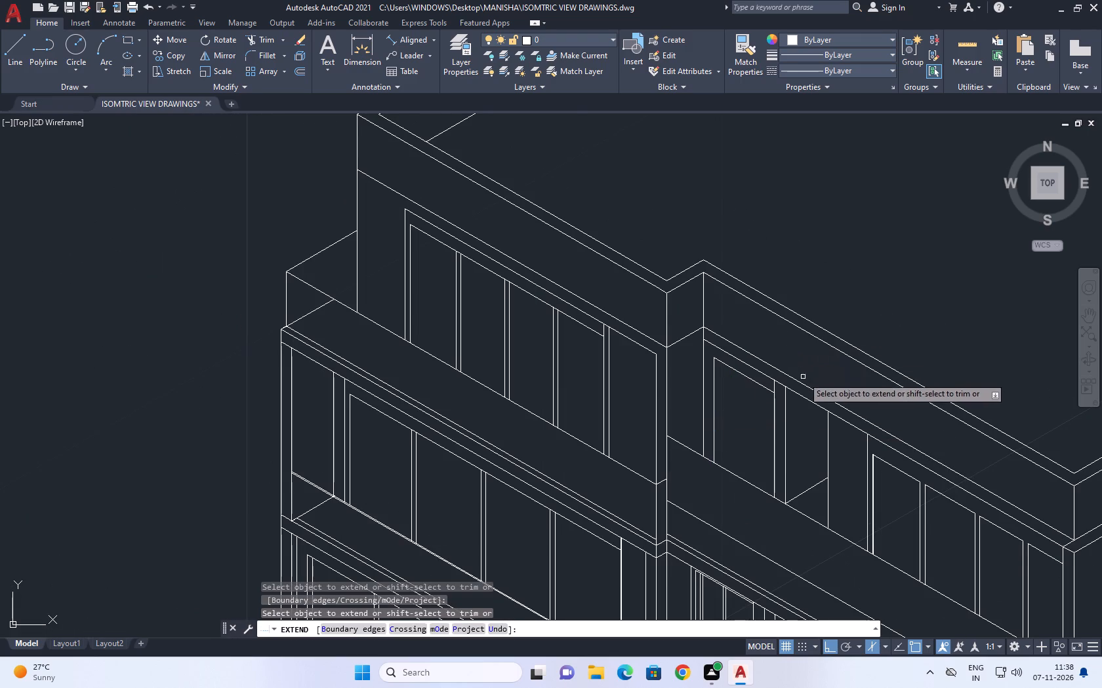
pyautogui.moveTo(806, 398); pyautogui.dragTo(794, 516, button='middle')
pyautogui.press('space')
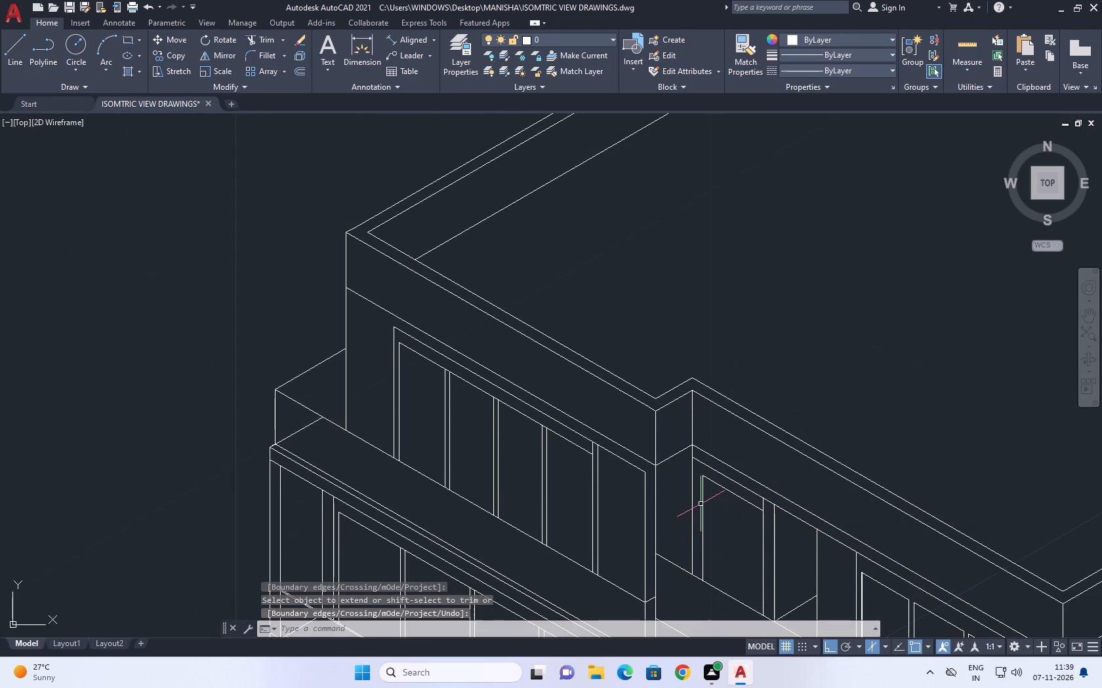
# Copy the extended frame vertical 0.113 along the 30° isometric direction to give the opening its depth.
pyautogui.click(706, 509)
pyautogui.click(704, 514)
pyautogui.click(702, 518)
pyautogui.moveTo(751, 529); pyautogui.dragTo(697, 543, button='middle')
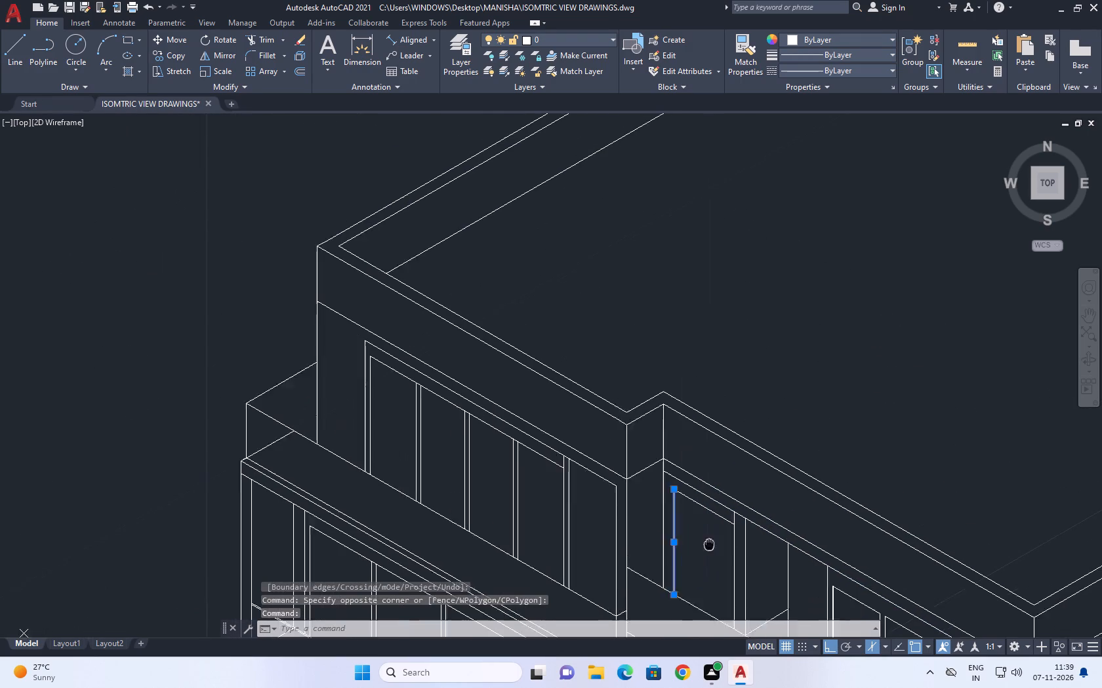
pyautogui.press('c')
pyautogui.press('o')
pyautogui.press('space')
pyautogui.scroll(2, 652, 484)
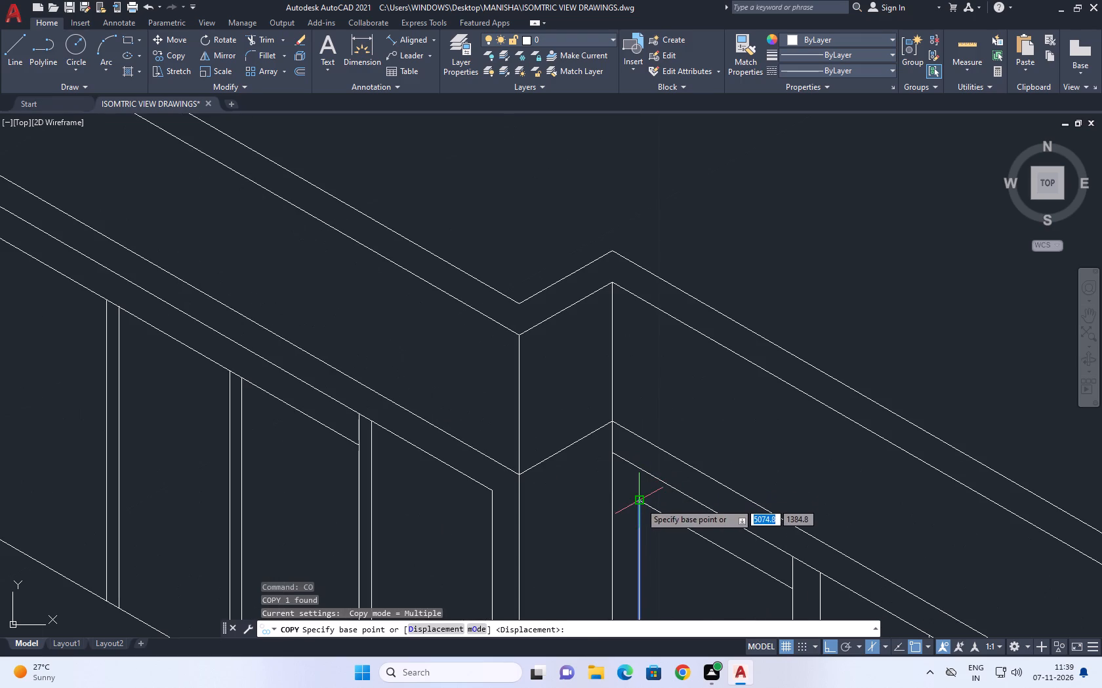
pyautogui.click(640, 503)
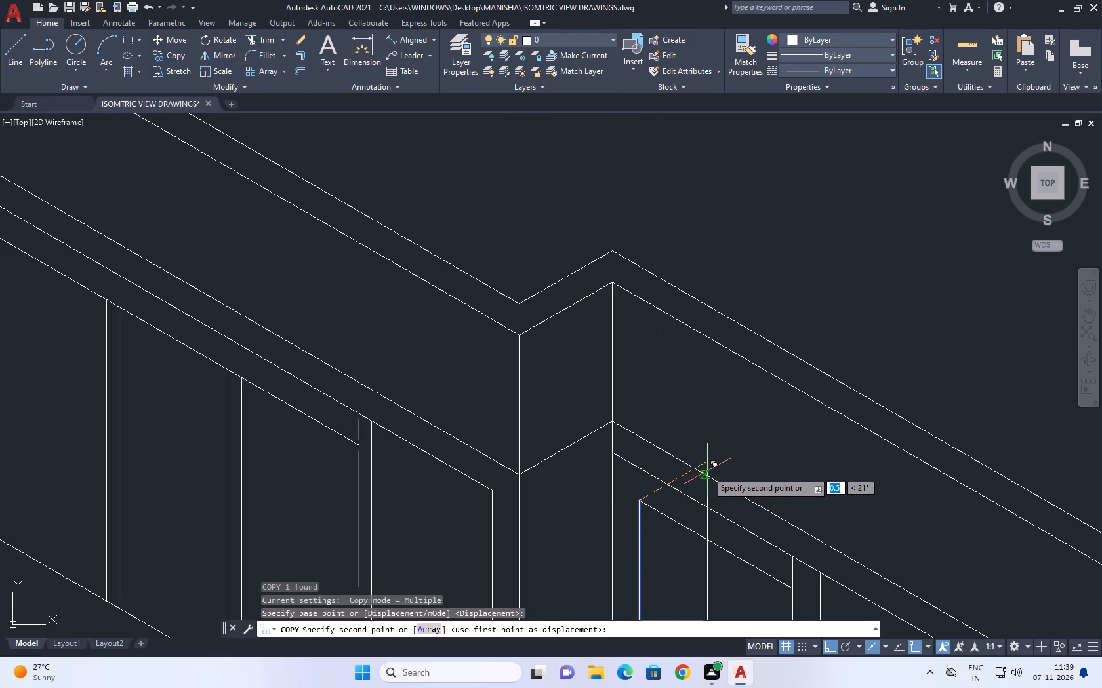
pyautogui.write('0.')
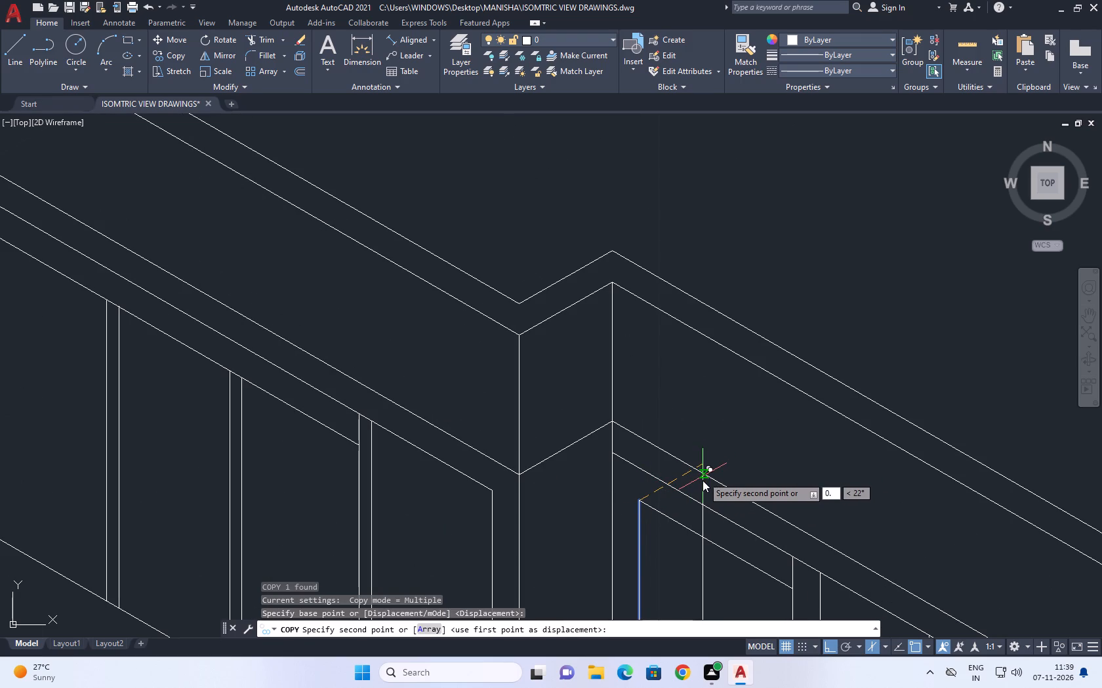
pyautogui.press('2')
pyautogui.press('BackSpace')
pyautogui.press('1')
pyautogui.write('13')
pyautogui.press('Return')
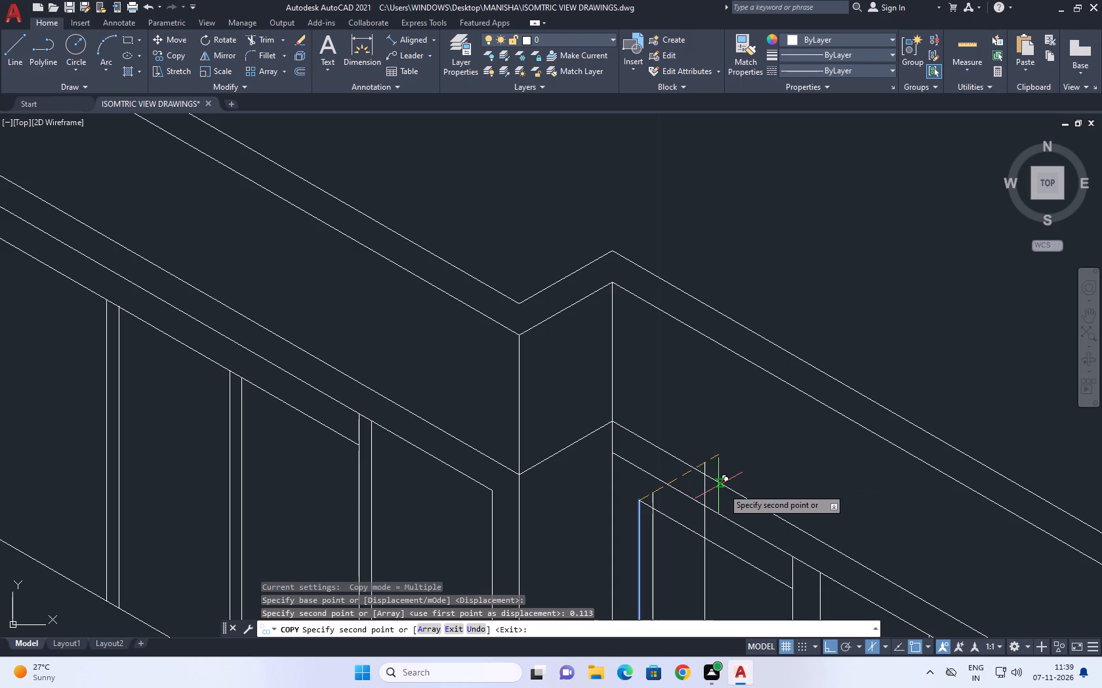
pyautogui.press('space')
# Trim the top of the new inner vertical where it crosses above the opening's head line.
pyautogui.press('t')
pyautogui.press('r')
pyautogui.press('space')
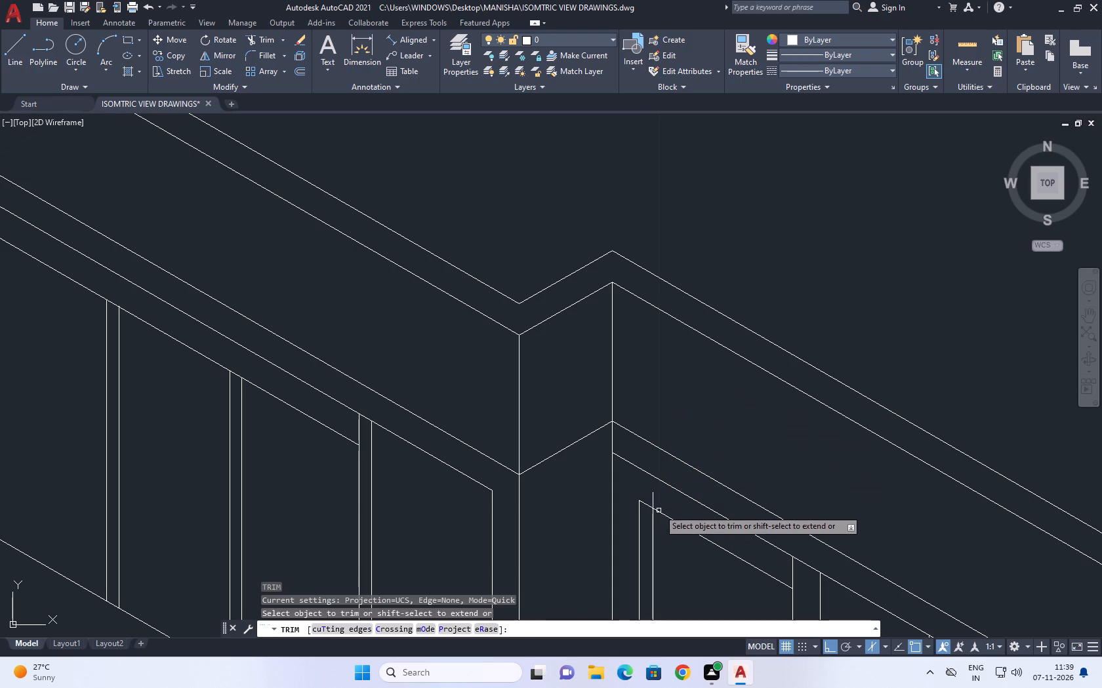
pyautogui.click(658, 503)
pyautogui.click(641, 497)
pyautogui.scroll(-2, 695, 442)
pyautogui.press('space')
# Draw a line about 0.3 long at 30° from the foot of the outer frame vertical into the opening.
pyautogui.moveTo(672, 565); pyautogui.dragTo(674, 526, button='middle')
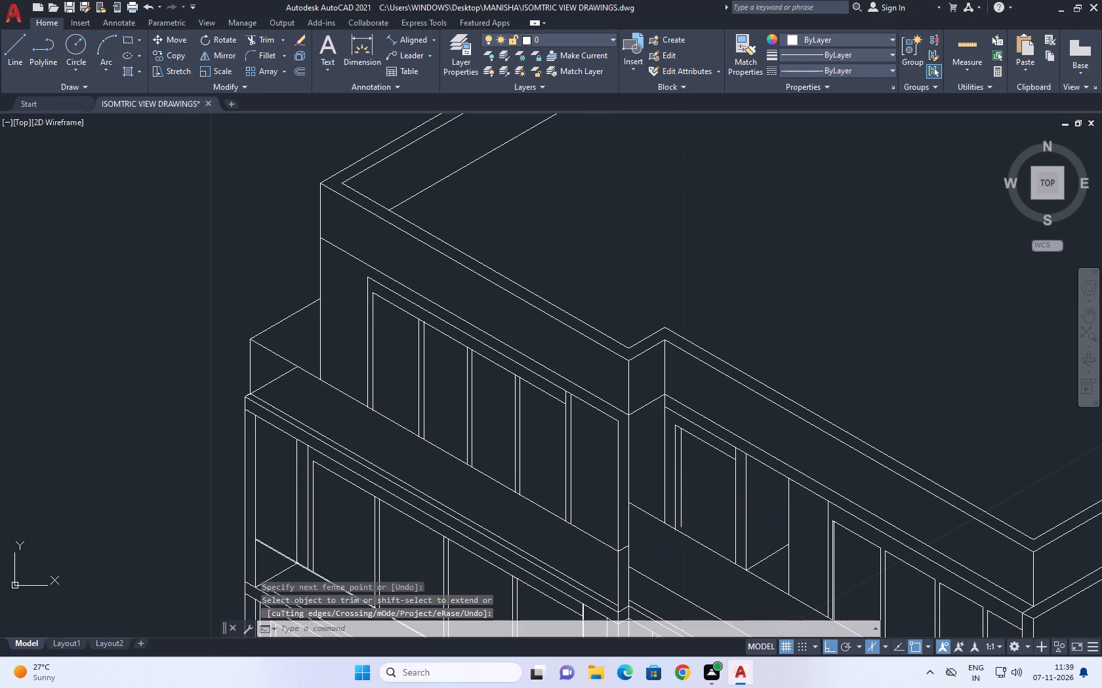
pyautogui.press('l')
pyautogui.press('space')
pyautogui.scroll(3, 676, 526)
pyautogui.click(671, 540)
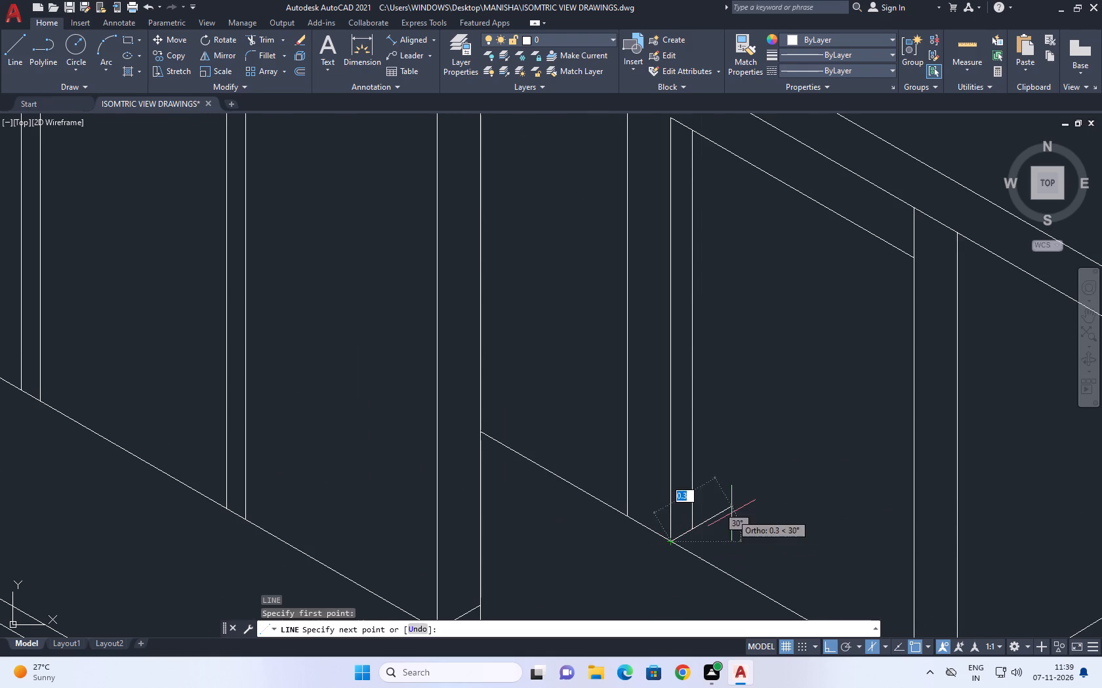
pyautogui.click(731, 513)
pyautogui.press('space')
# Trim the 30° sill line where it runs past the opening's inner vertical.
pyautogui.write('TR')
pyautogui.press('space')
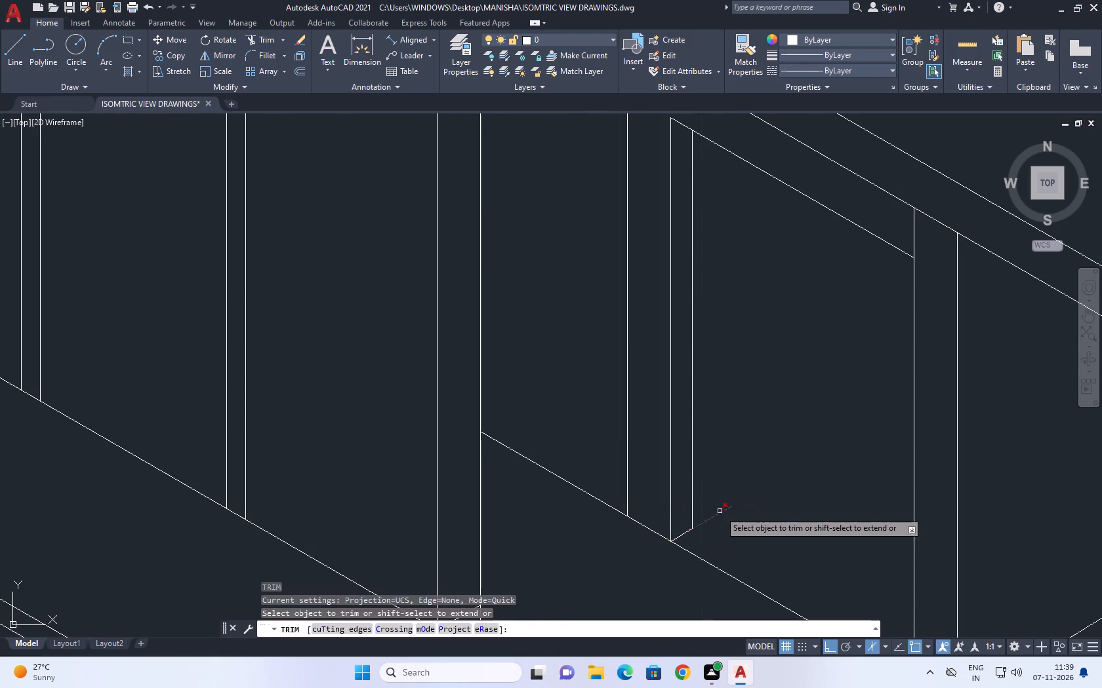
pyautogui.click(720, 511)
pyautogui.press('space')
# Move the vertical at the top floor's recessed wall corner about 0.1 away from the framed opening, along the left isoplane.
pyautogui.scroll(-4, 717, 491)
pyautogui.moveTo(753, 508); pyautogui.dragTo(723, 493, button='middle')
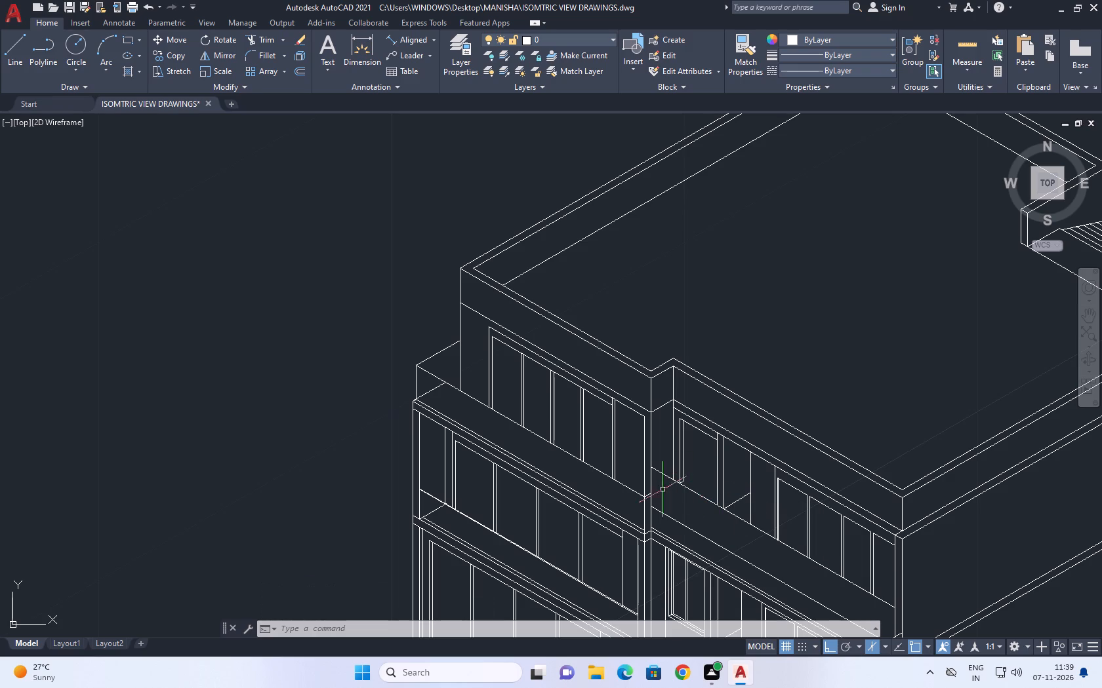
pyautogui.scroll(2, 666, 401)
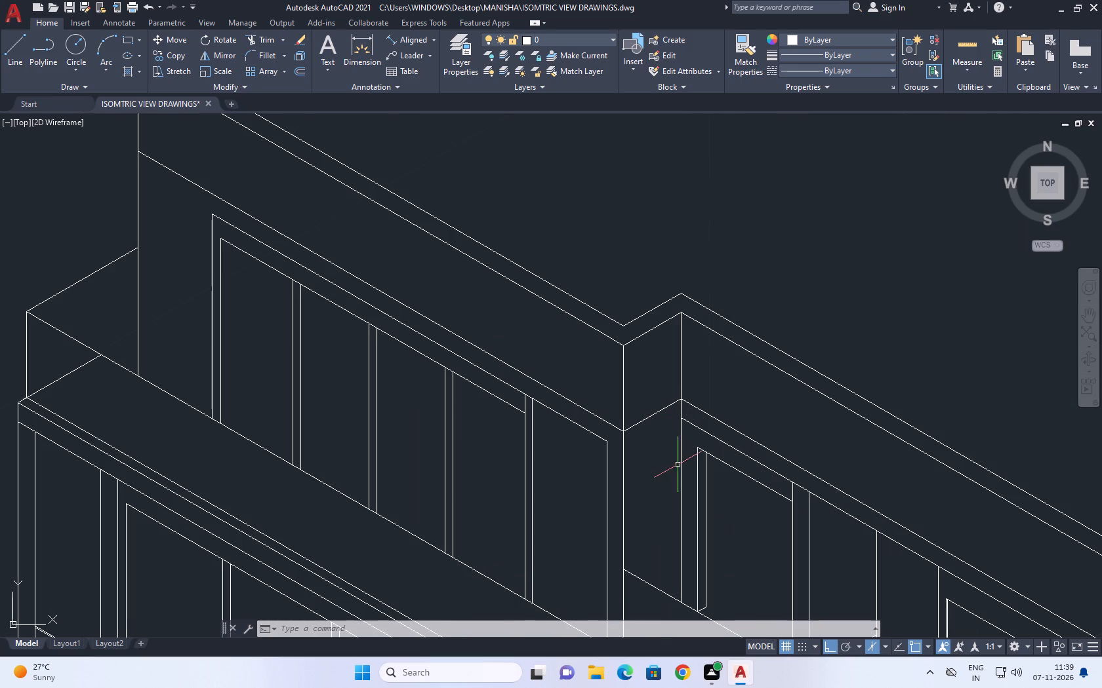
pyautogui.click(682, 460)
pyautogui.press('m')
pyautogui.press('space')
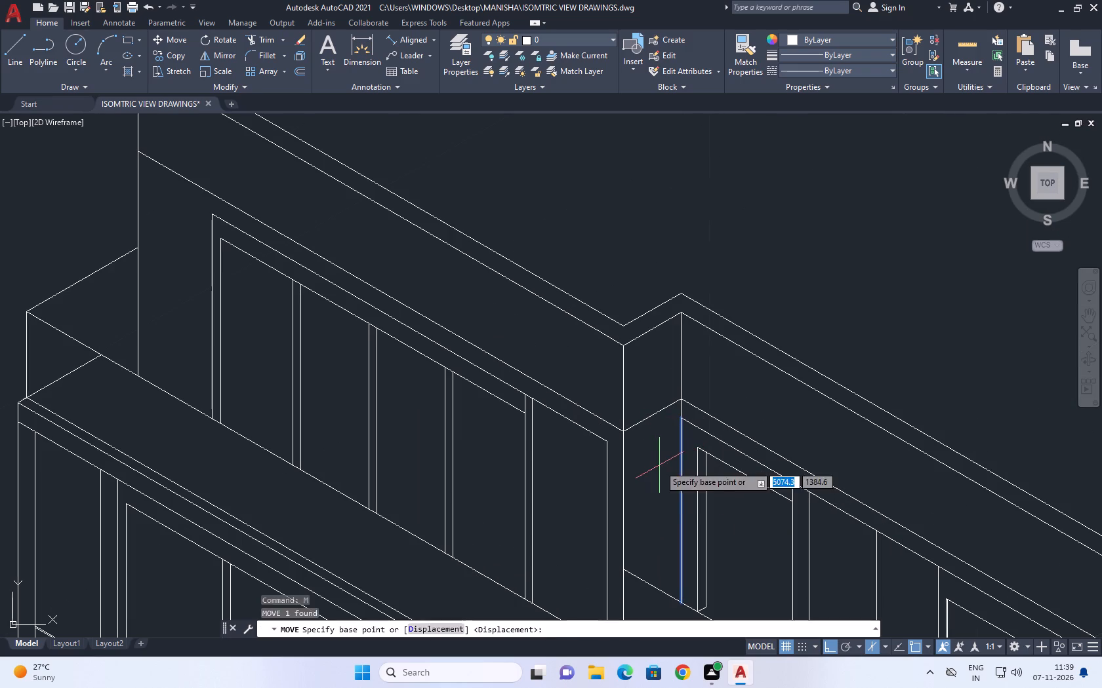
pyautogui.click(659, 465)
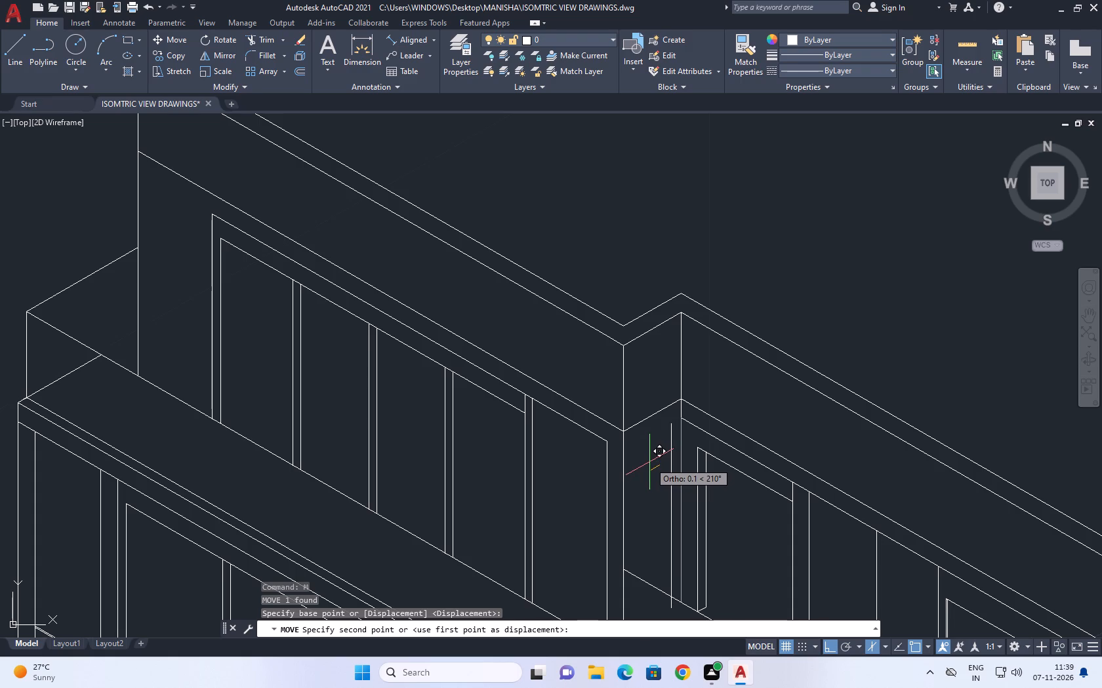
pyautogui.press('F5')
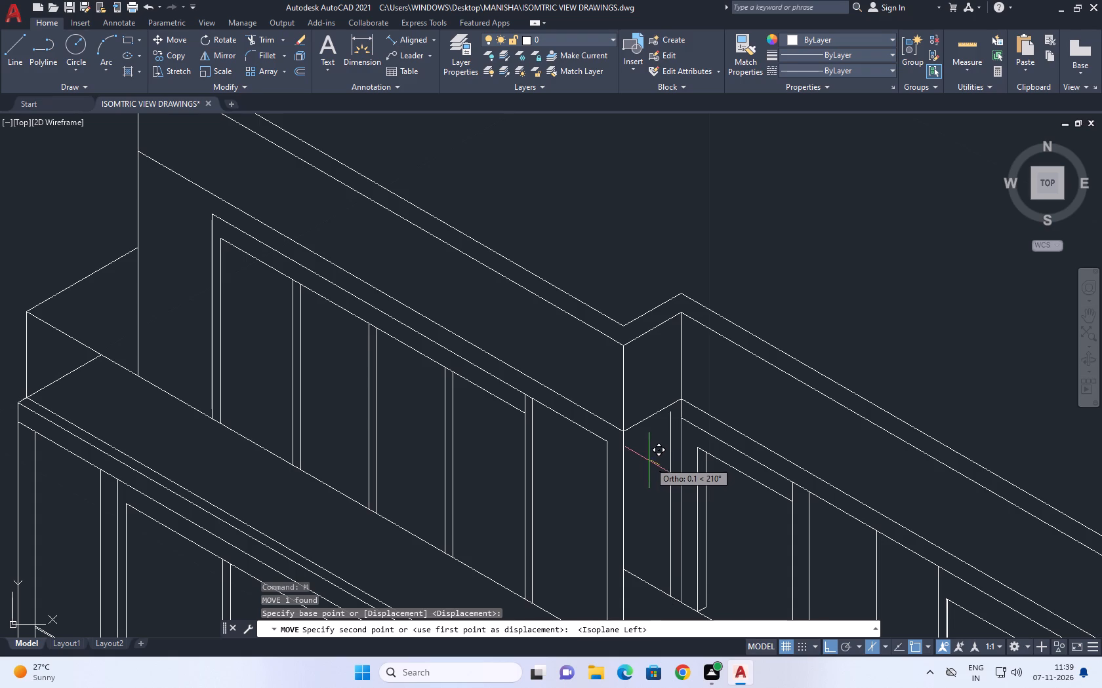
pyautogui.click(647, 460)
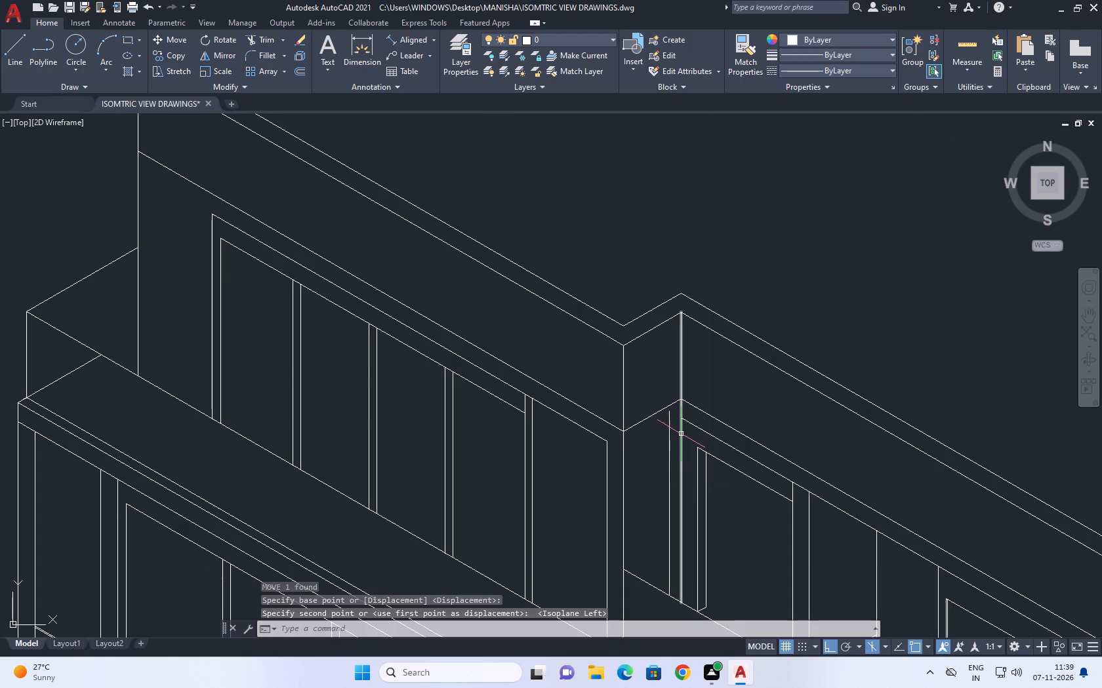
# Trim the remaining corner vertical below the end of the top-floor head line.
pyautogui.write('TR')
pyautogui.press('space')
pyautogui.click(682, 457)
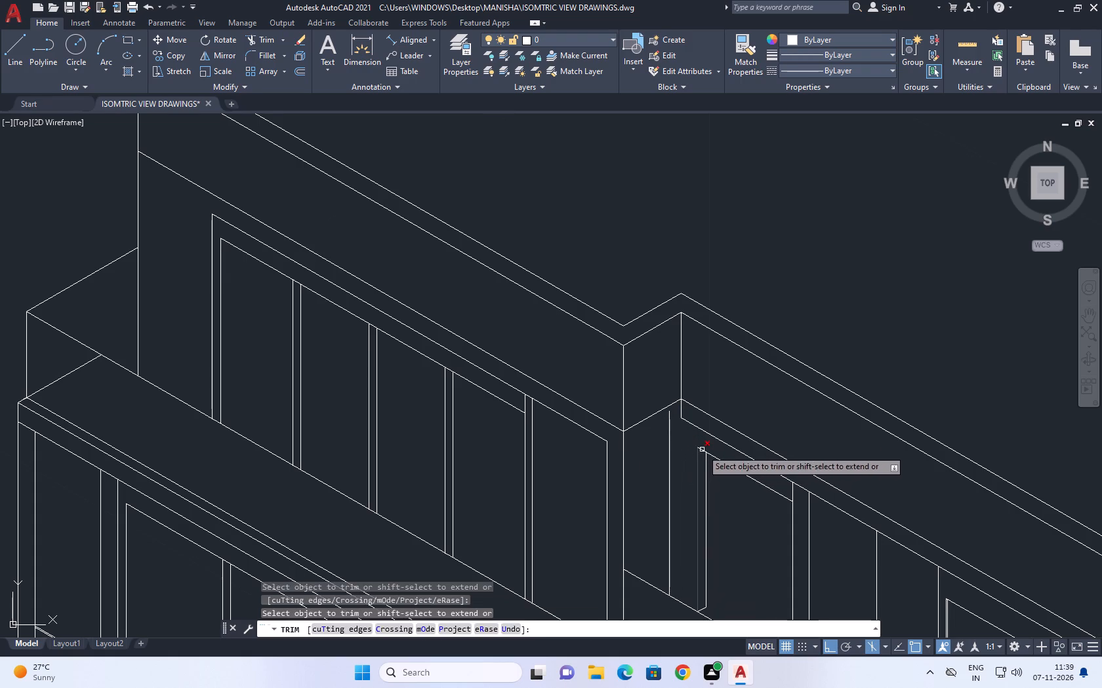
pyautogui.press('Escape')
# Fillet the moved vertical with the top-floor head line so they meet in a sharp corner.
pyautogui.press('f')
pyautogui.press('space')
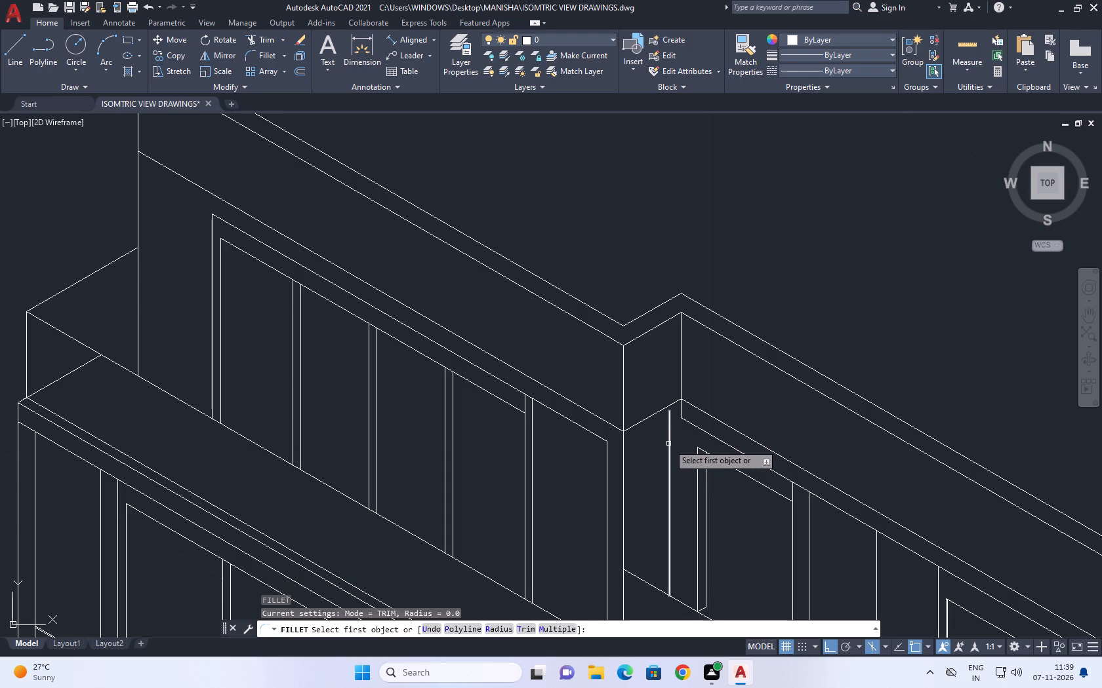
pyautogui.click(669, 444)
pyautogui.click(687, 423)
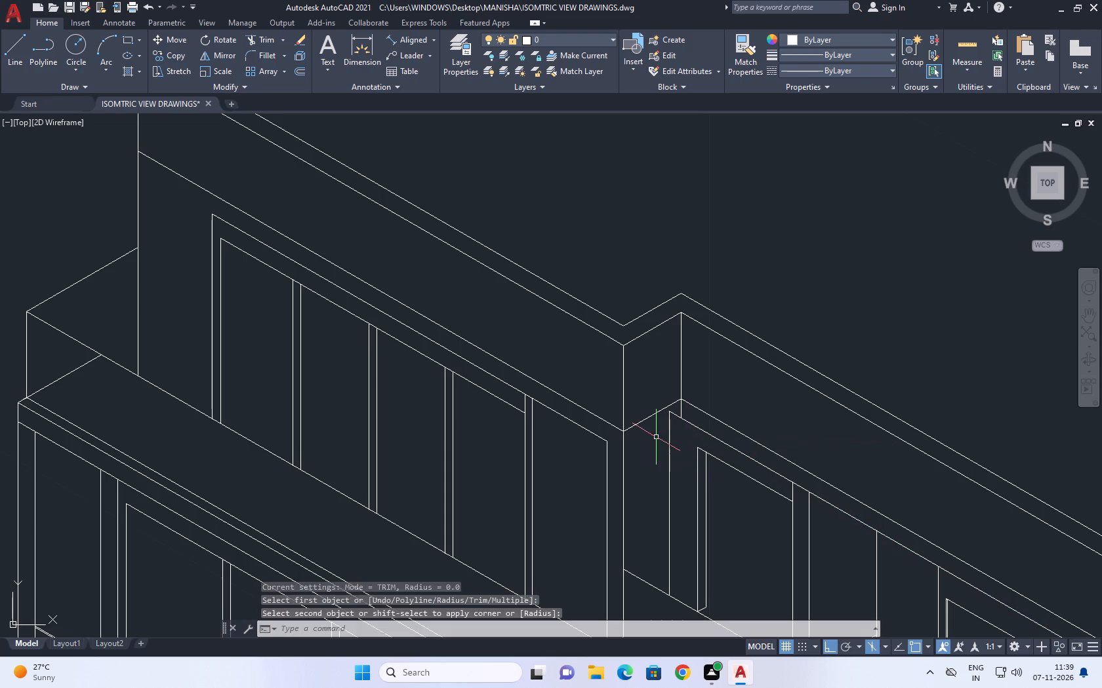
# Examine the upper-floor facade openings, the building's front corner and the plain side wall.
pyautogui.moveTo(668, 444); pyautogui.dragTo(675, 472, button='middle')
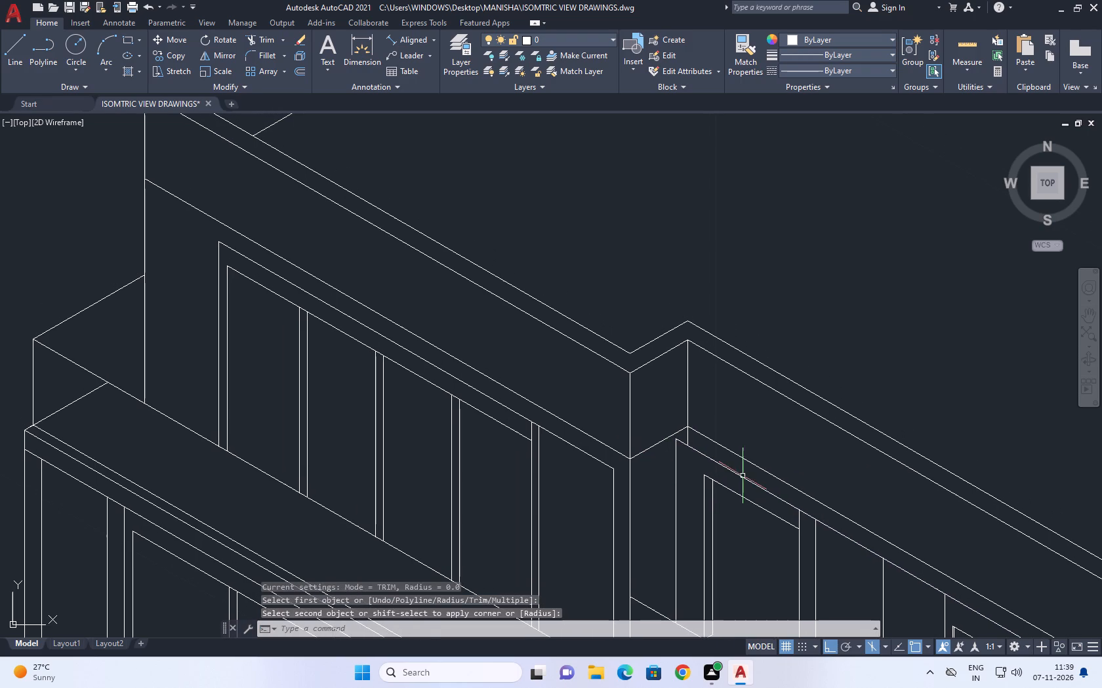
pyautogui.press('Escape')
pyautogui.moveTo(763, 519); pyautogui.dragTo(726, 395, button='middle')
pyautogui.moveTo(811, 540); pyautogui.dragTo(725, 461, button='middle')
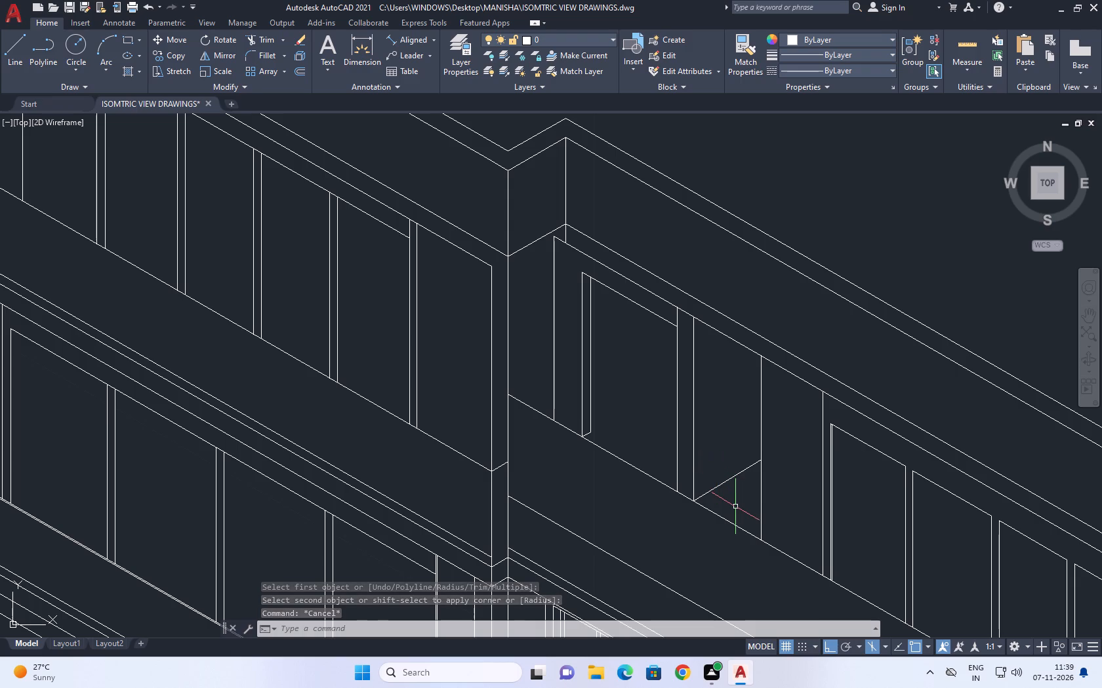
pyautogui.moveTo(634, 418); pyautogui.dragTo(648, 440, button='middle')
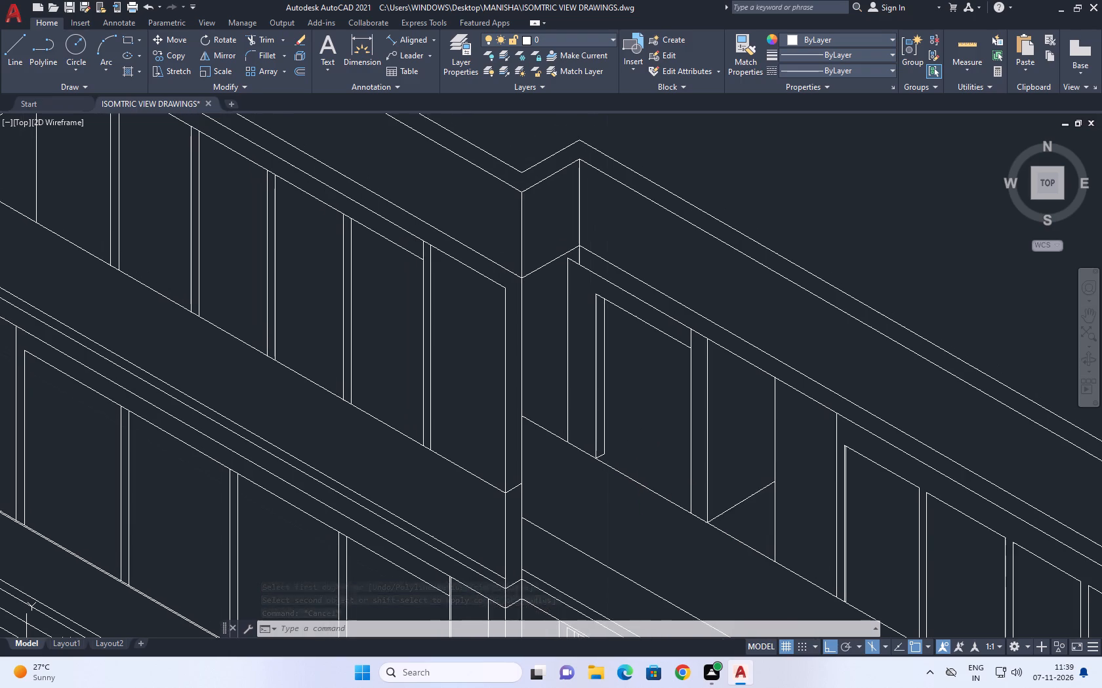
pyautogui.scroll(-2, 648, 440)
pyautogui.moveTo(668, 455); pyautogui.dragTo(615, 404, button='middle')
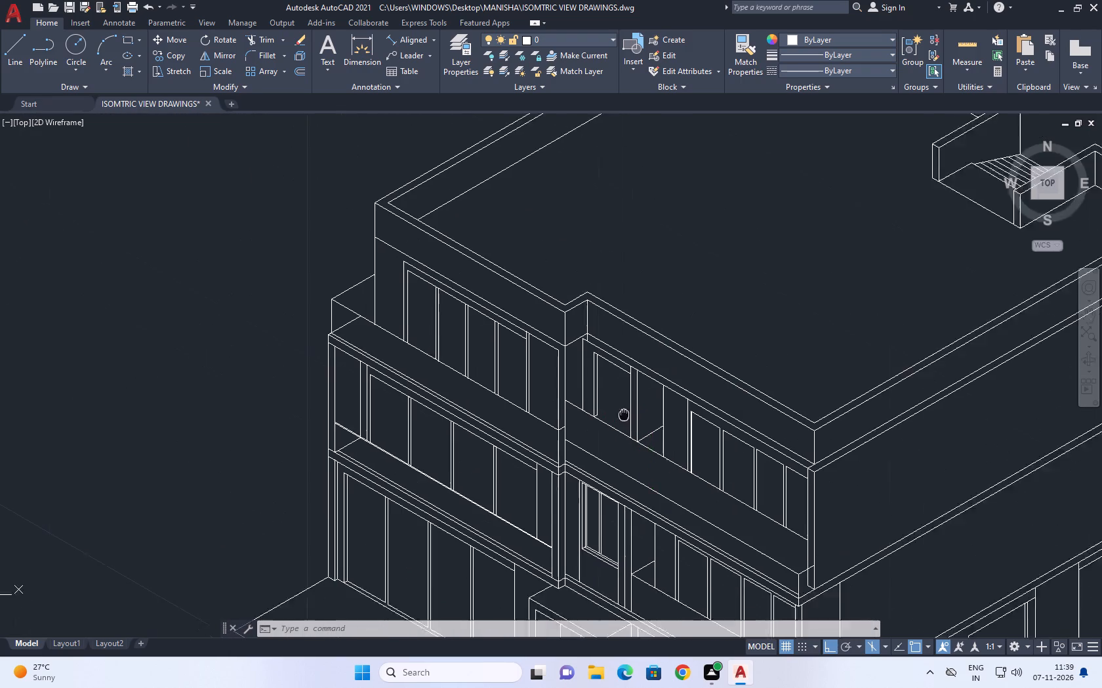
pyautogui.moveTo(615, 404); pyautogui.dragTo(533, 326, button='middle')
pyautogui.moveTo(607, 433); pyautogui.dragTo(519, 440, button='middle')
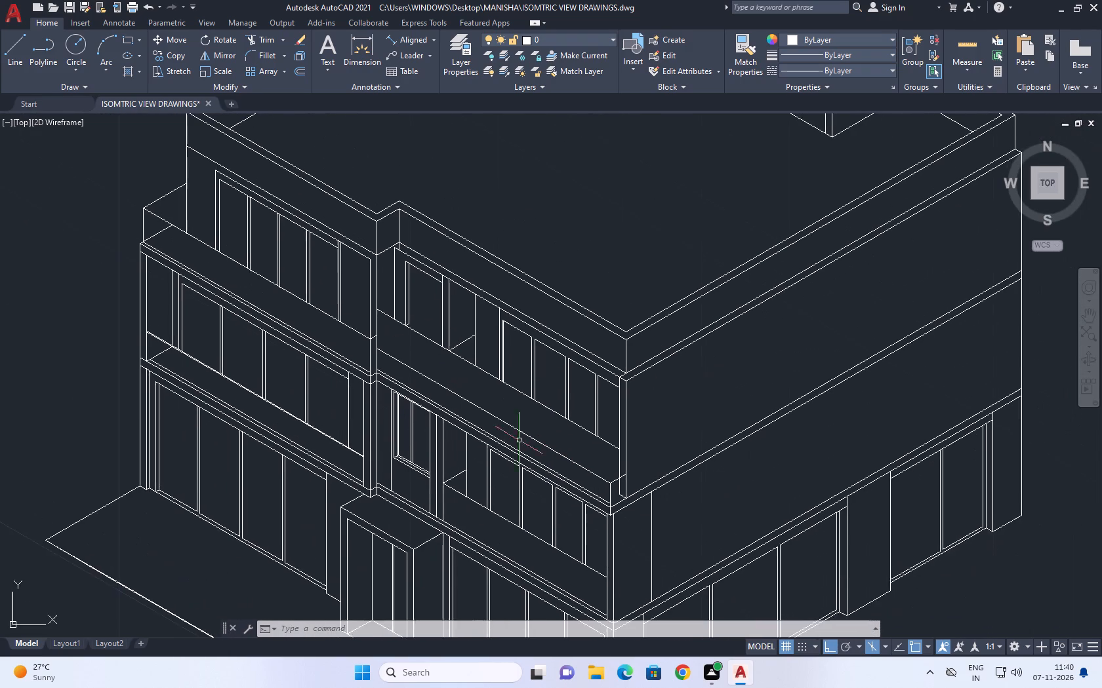
pyautogui.moveTo(722, 419); pyautogui.dragTo(598, 411, button='middle')
pyautogui.moveTo(674, 430); pyautogui.dragTo(674, 442, button='middle')
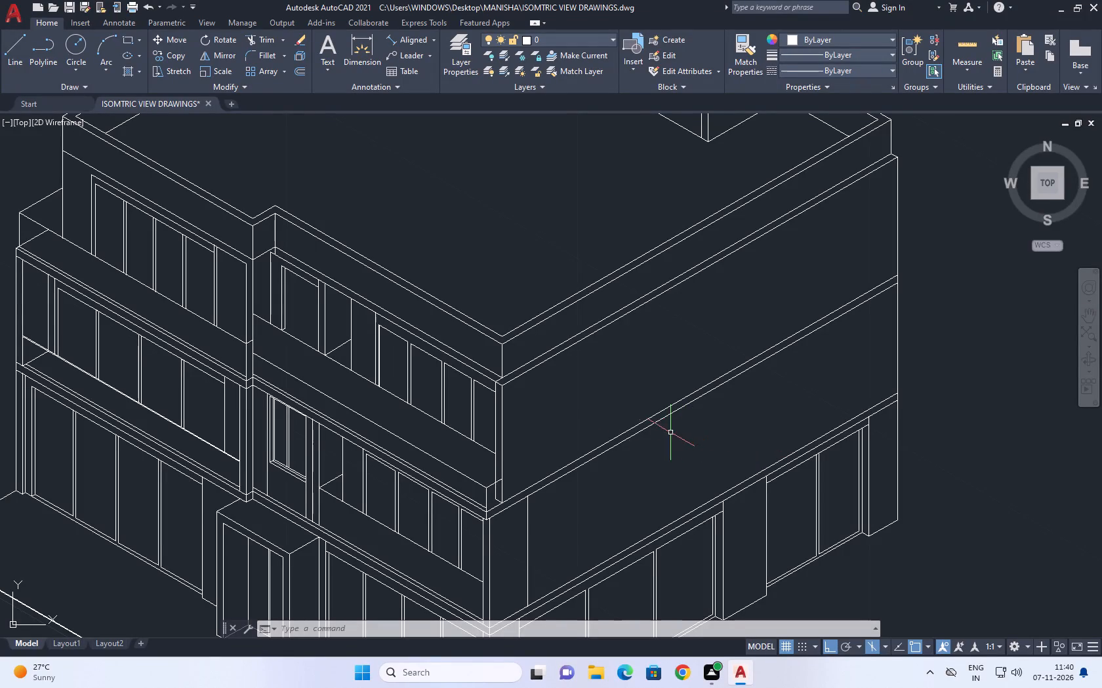
# Trim the top-floor corner column's outer vertical and short bottom edge where they overlap the balcony parapet's end.
pyautogui.scroll(2, 495, 498)
pyautogui.click(260, 45)
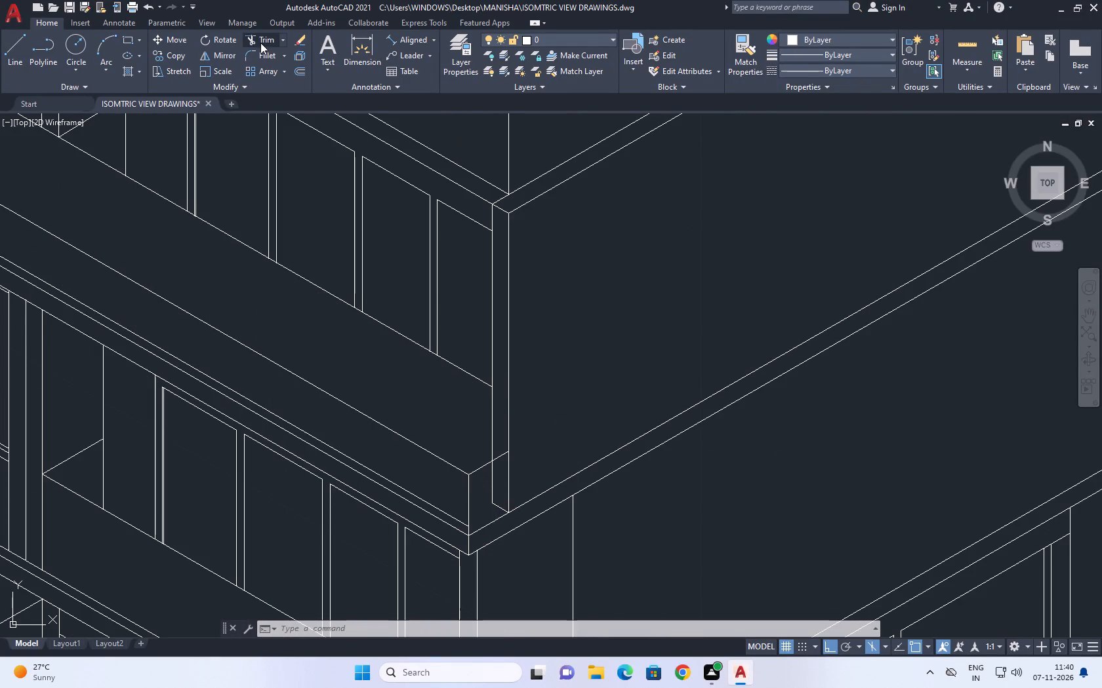
pyautogui.click(493, 493)
pyautogui.click(493, 506)
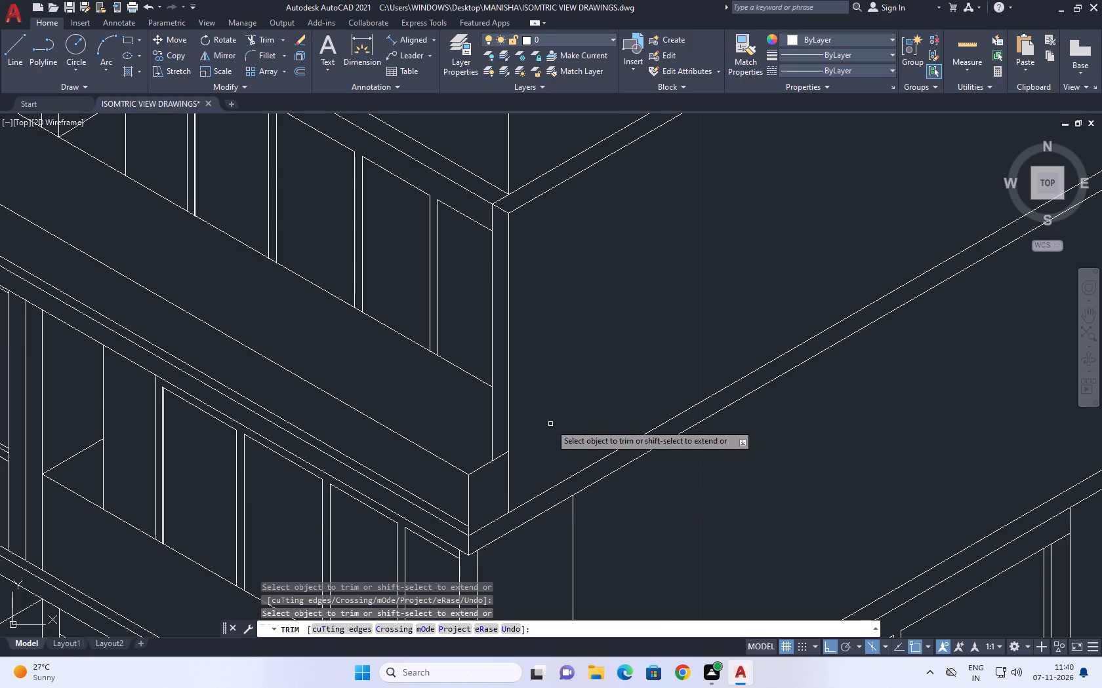
pyautogui.rightClick(550, 424)
pyautogui.click(591, 444)
# Draw a 1.5 vertical upward on the middle floor's side wall, continued by a 2-long window top edge at 30°.
pyautogui.scroll(-3, 579, 450)
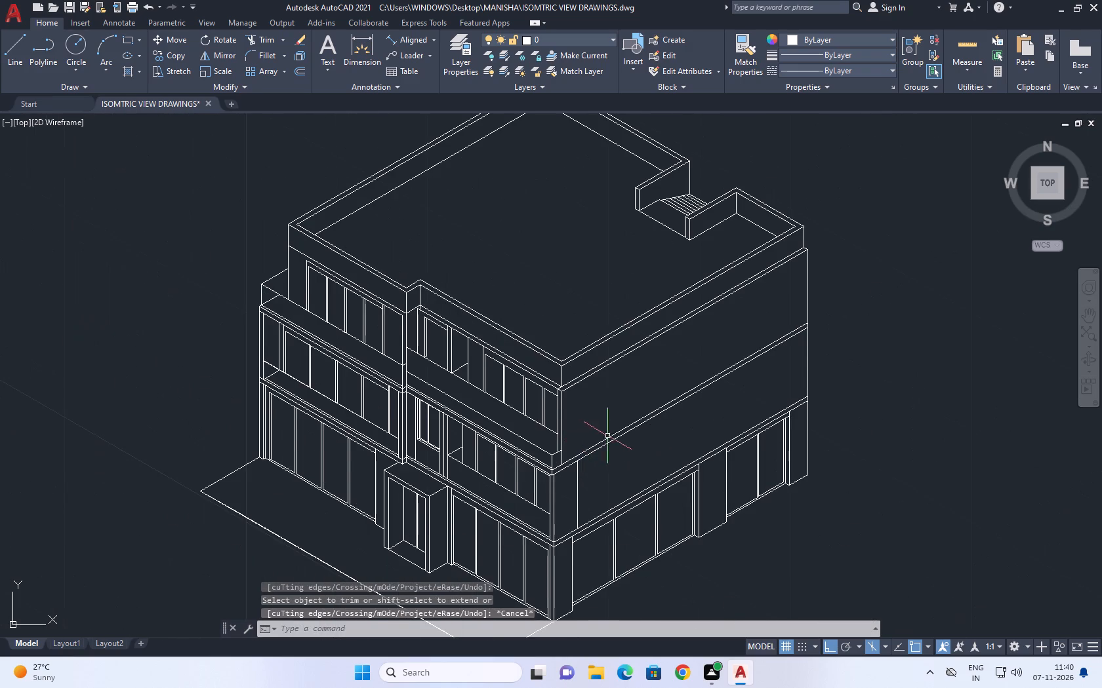
pyautogui.moveTo(610, 449); pyautogui.dragTo(616, 480, button='middle')
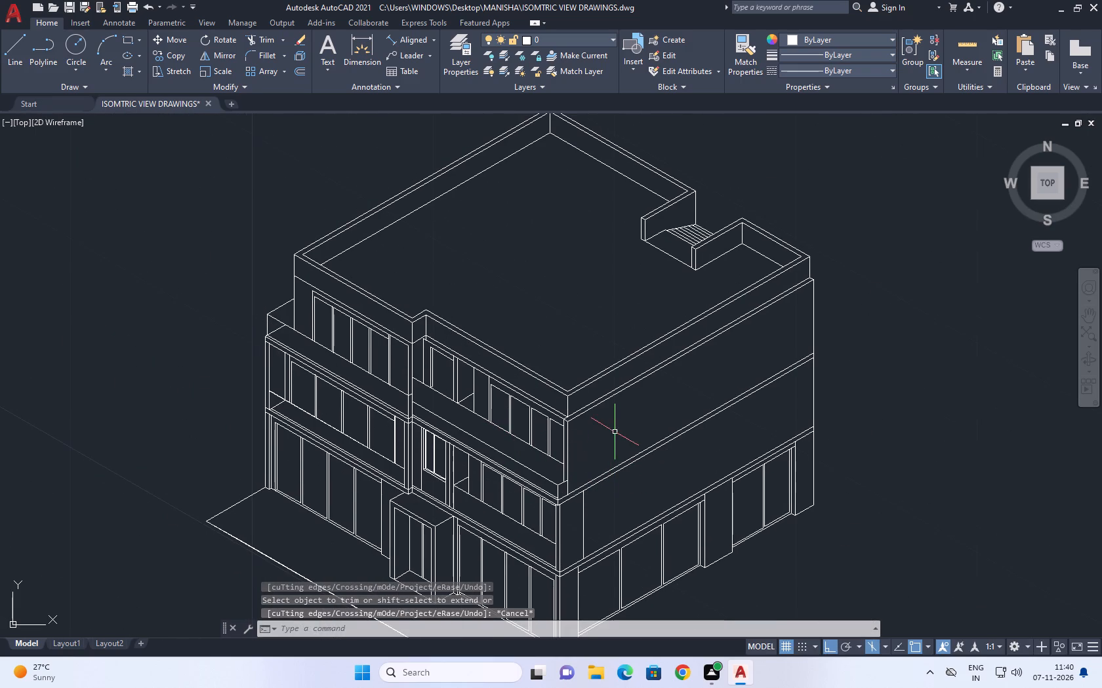
pyautogui.moveTo(622, 476); pyautogui.dragTo(565, 463, button='middle')
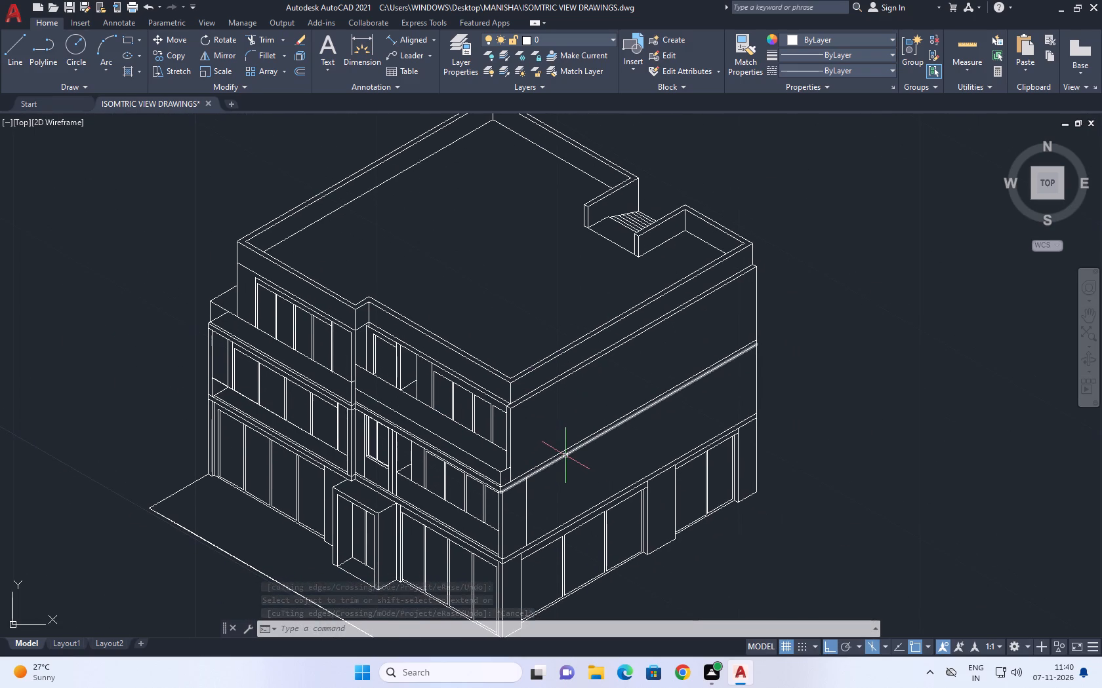
pyautogui.scroll(1, 572, 444)
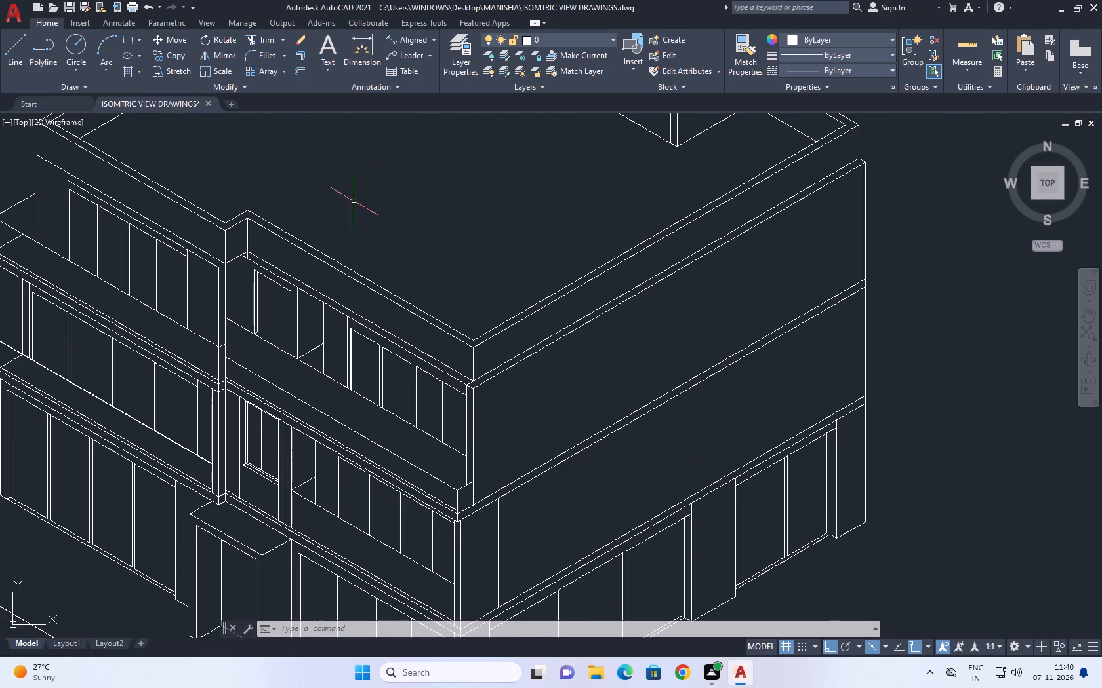
pyautogui.click(15, 64)
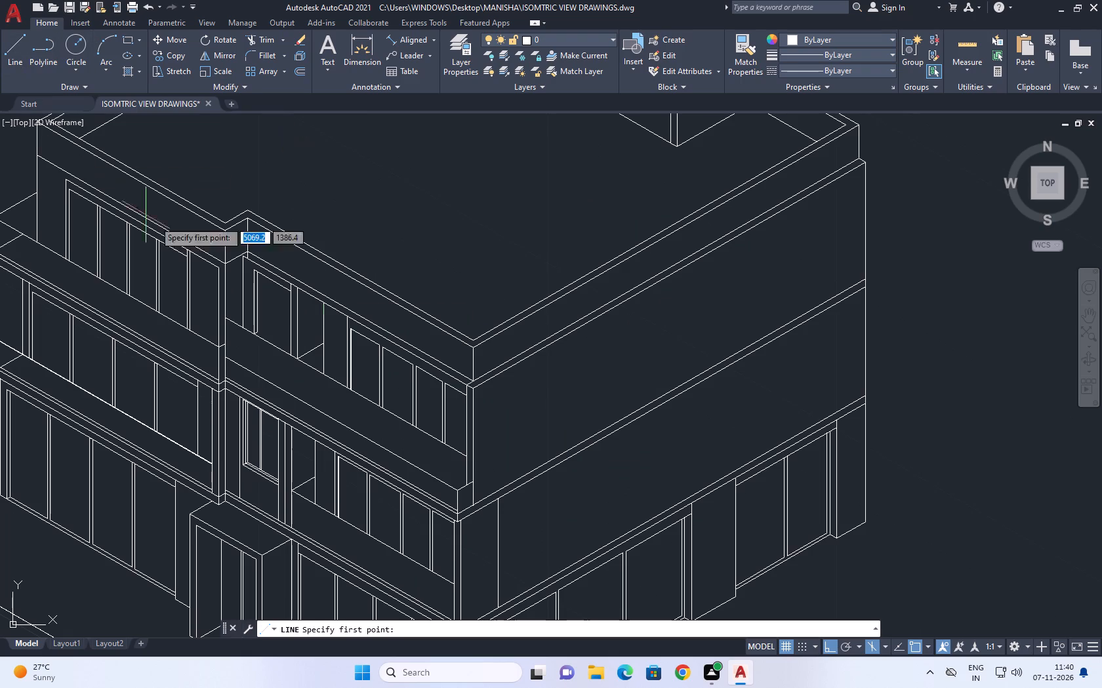
pyautogui.click(558, 544)
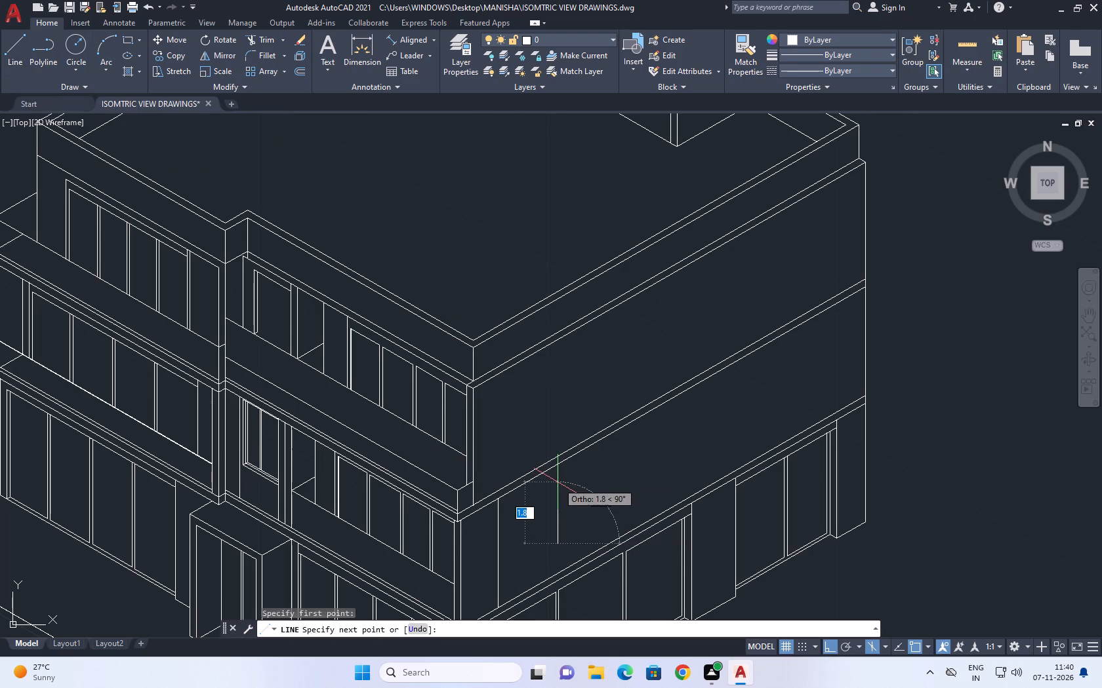
pyautogui.write('1.5')
pyautogui.press('Return')
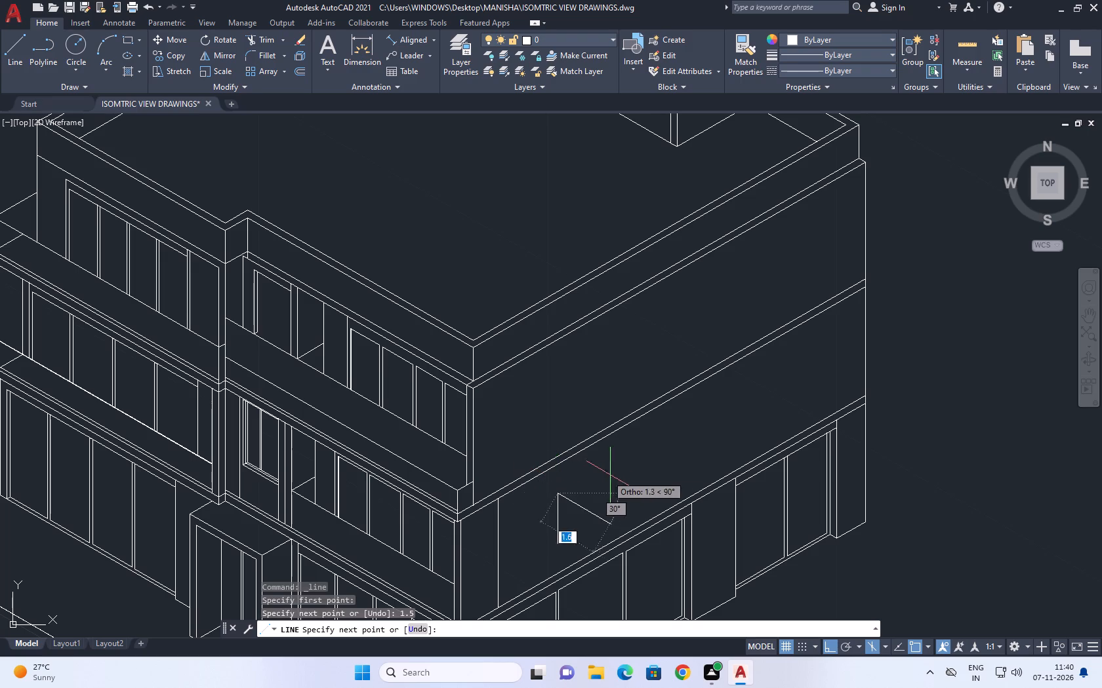
pyautogui.press('F5')
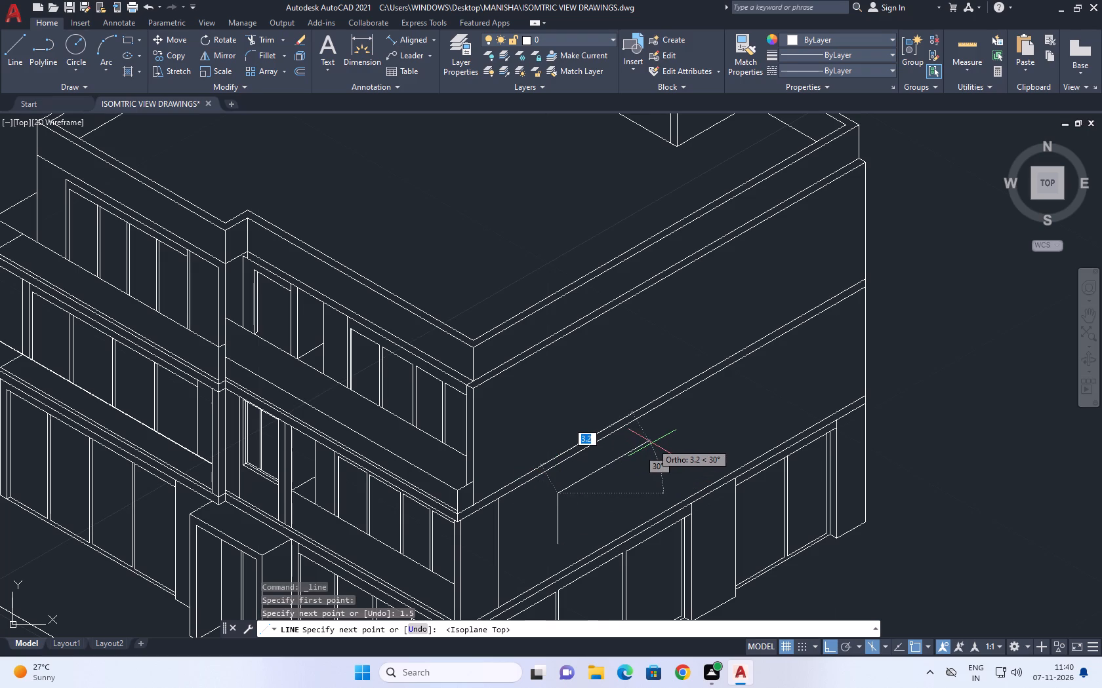
pyautogui.press('2')
pyautogui.press('Return')
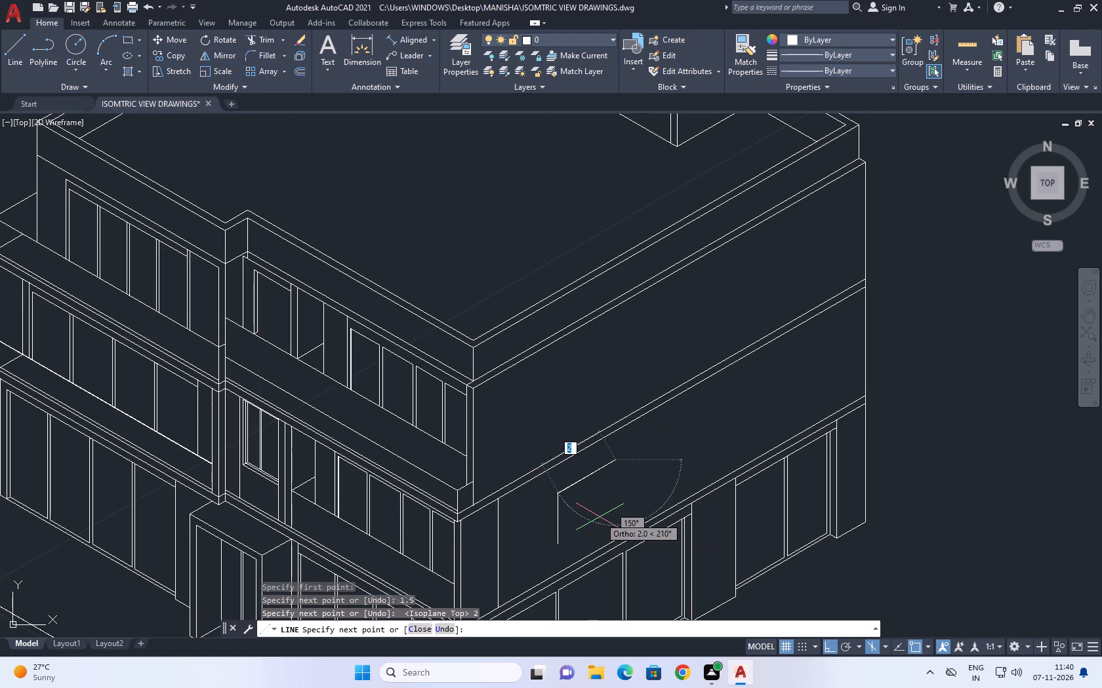
pyautogui.press('F5')
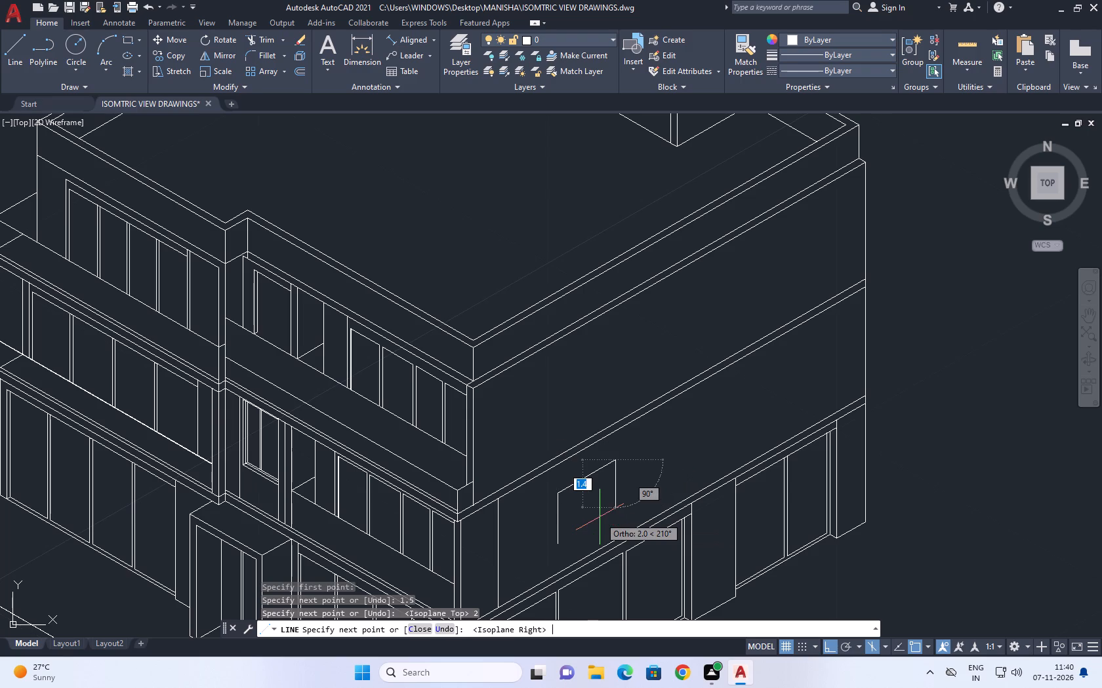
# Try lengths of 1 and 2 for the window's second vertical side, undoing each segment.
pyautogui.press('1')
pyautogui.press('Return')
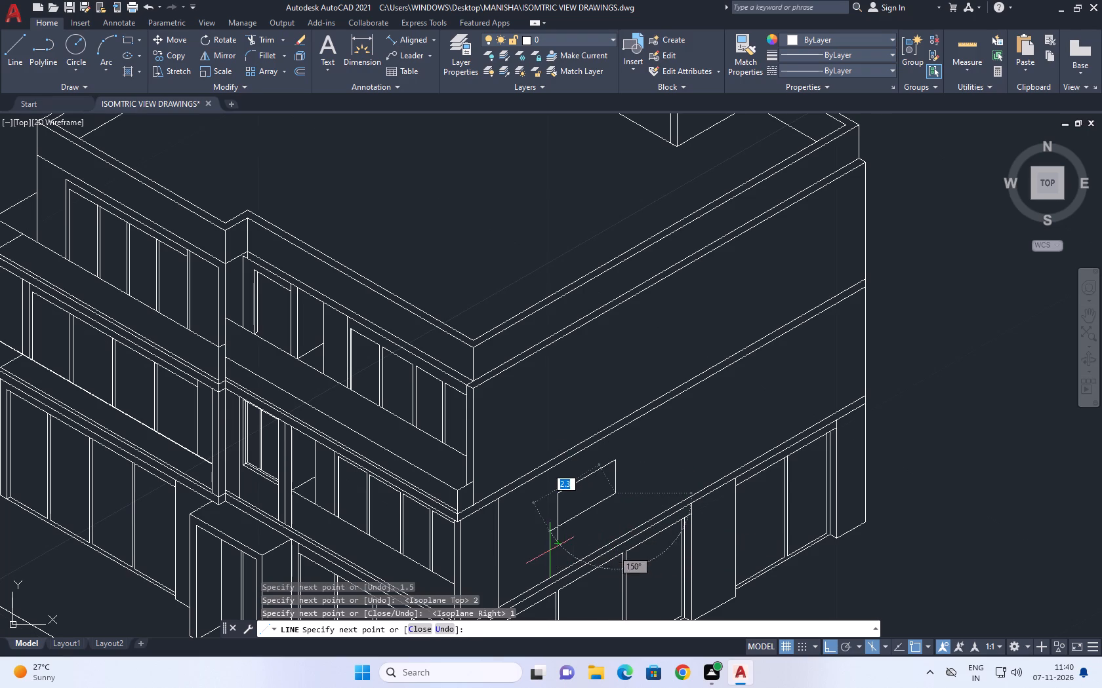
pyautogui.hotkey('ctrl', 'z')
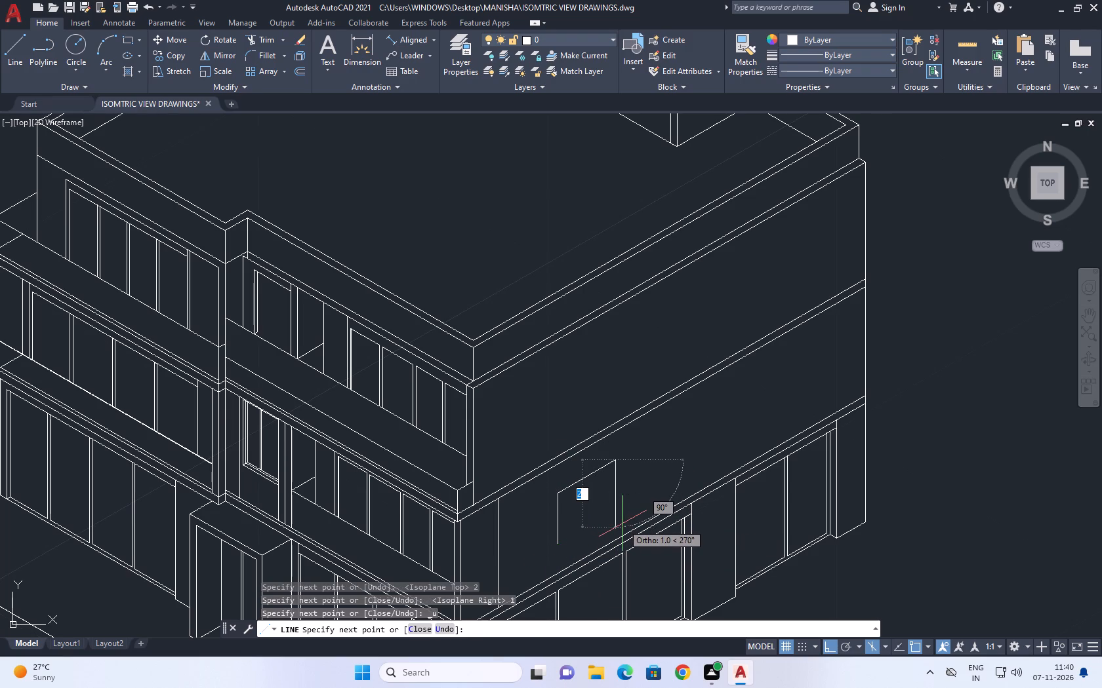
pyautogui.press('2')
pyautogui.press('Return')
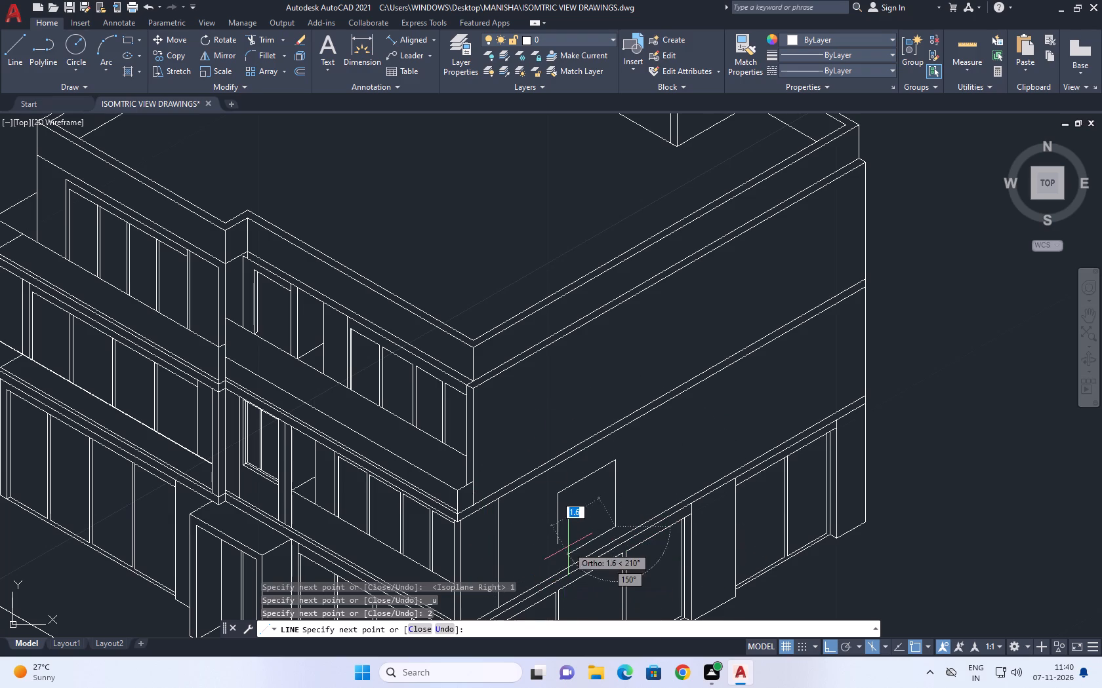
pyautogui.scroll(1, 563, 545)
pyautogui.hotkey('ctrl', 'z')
# Draw the window's second side 1.5 downward and close the outline back to its starting point.
pyautogui.scroll(2, 556, 560)
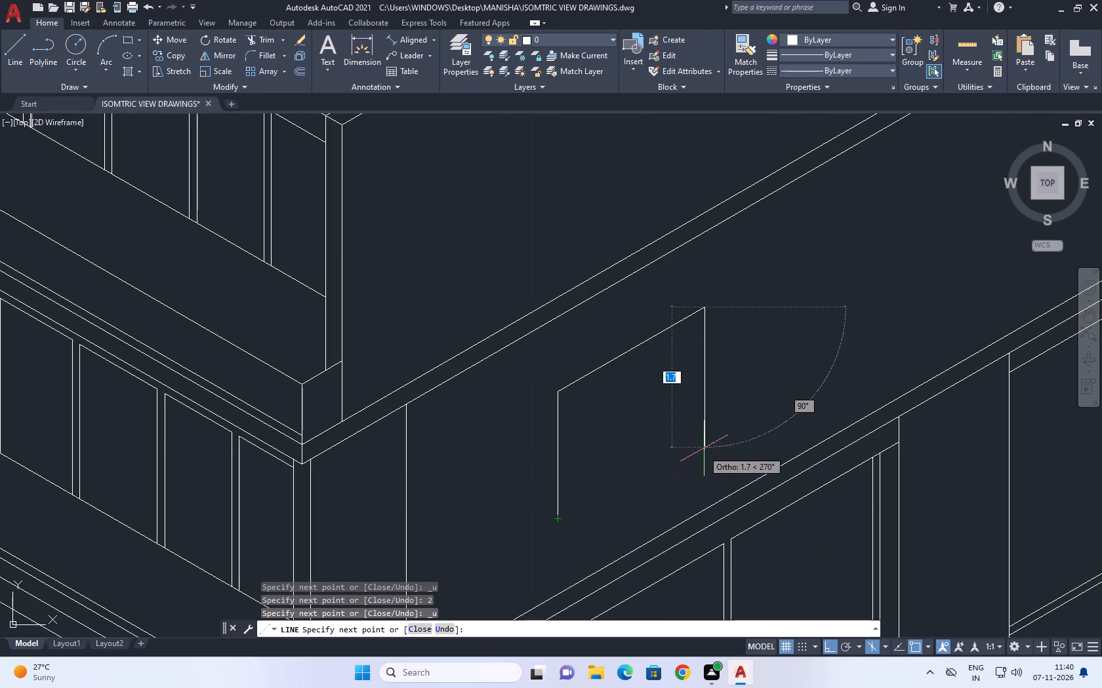
pyautogui.write('1.5')
pyautogui.press('Return')
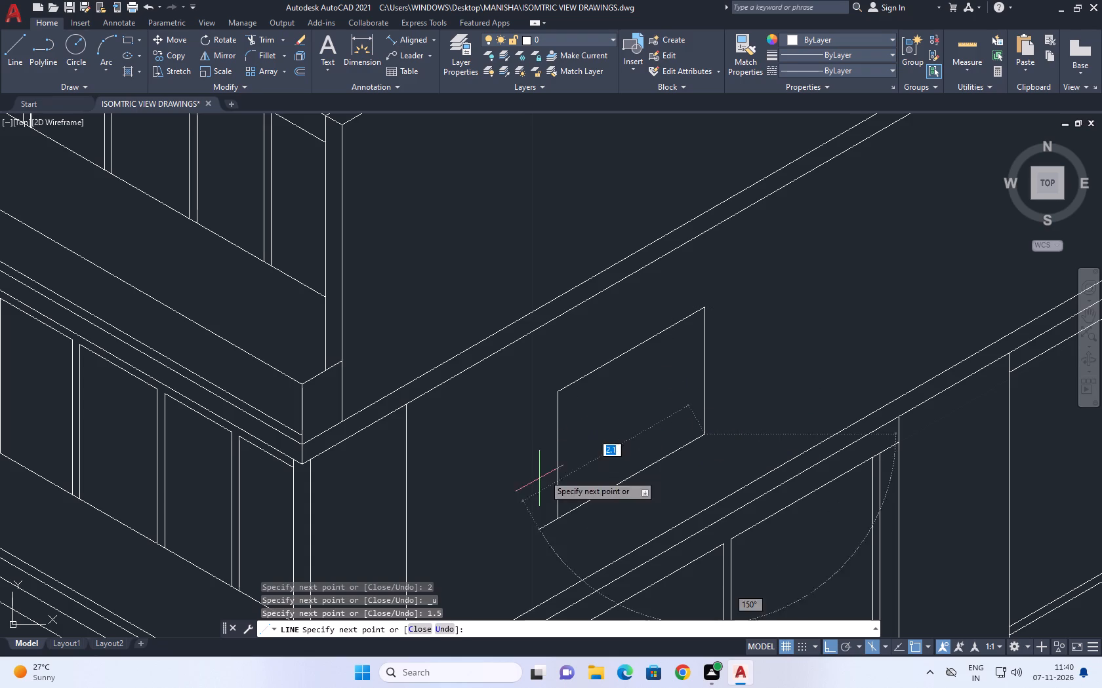
pyautogui.click(557, 519)
pyautogui.press('space')
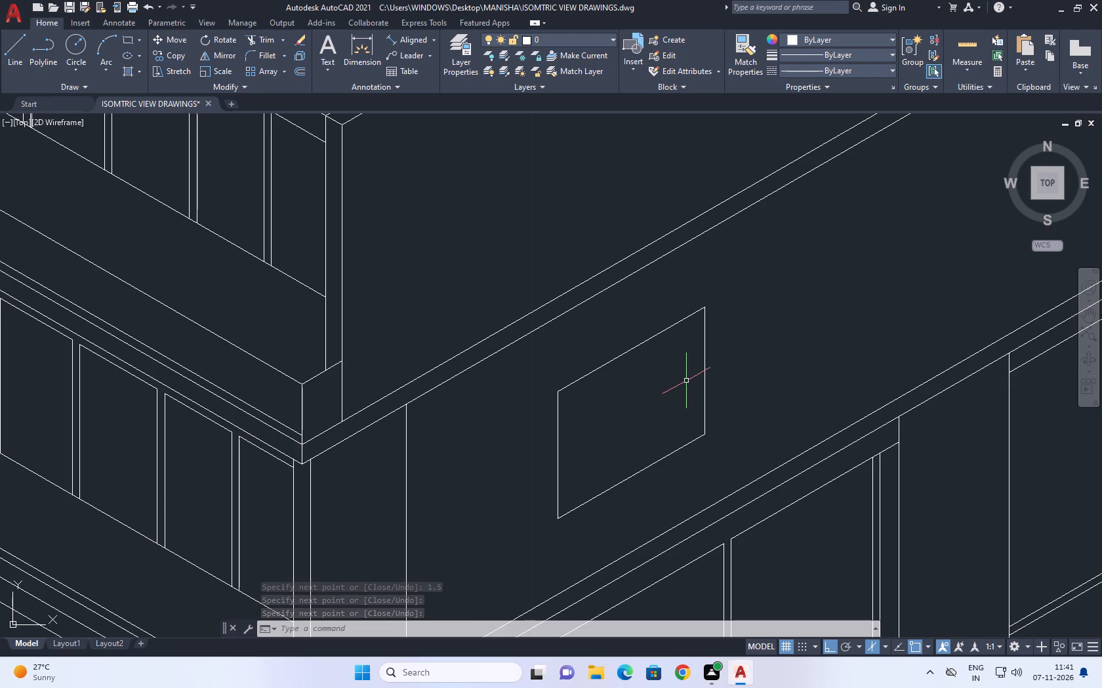
# Copy the window's vertical side farther from the building's front corner 0.1 inward along the 210° direction.
pyautogui.click(748, 344)
pyautogui.moveTo(669, 397); pyautogui.dragTo(643, 411)
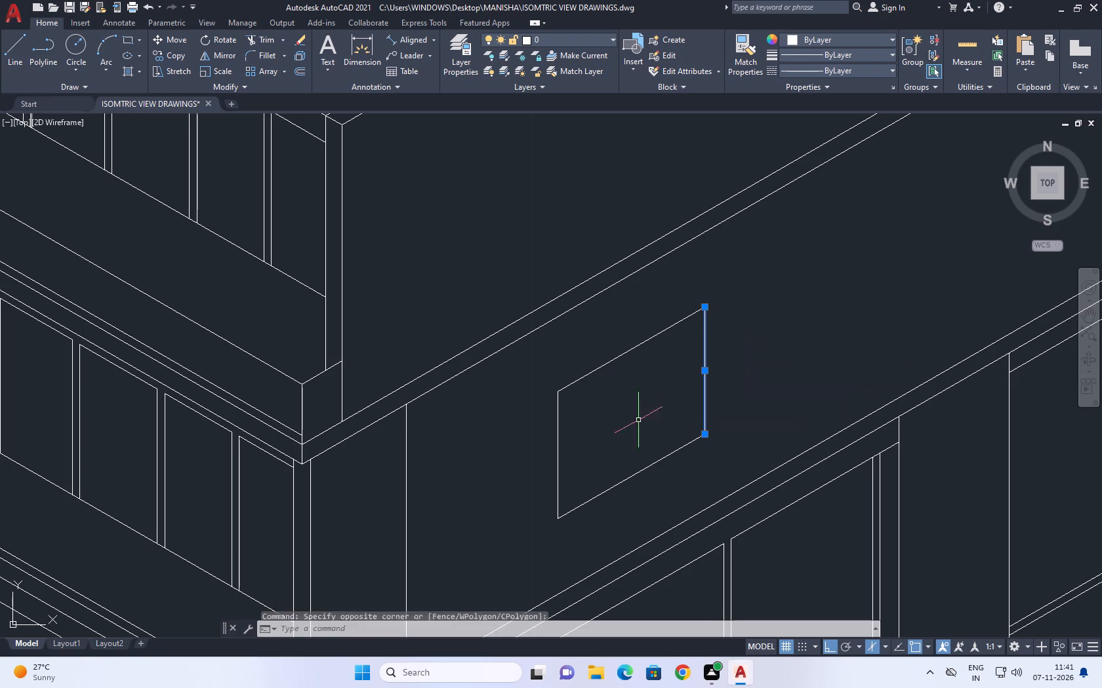
pyautogui.click(176, 64)
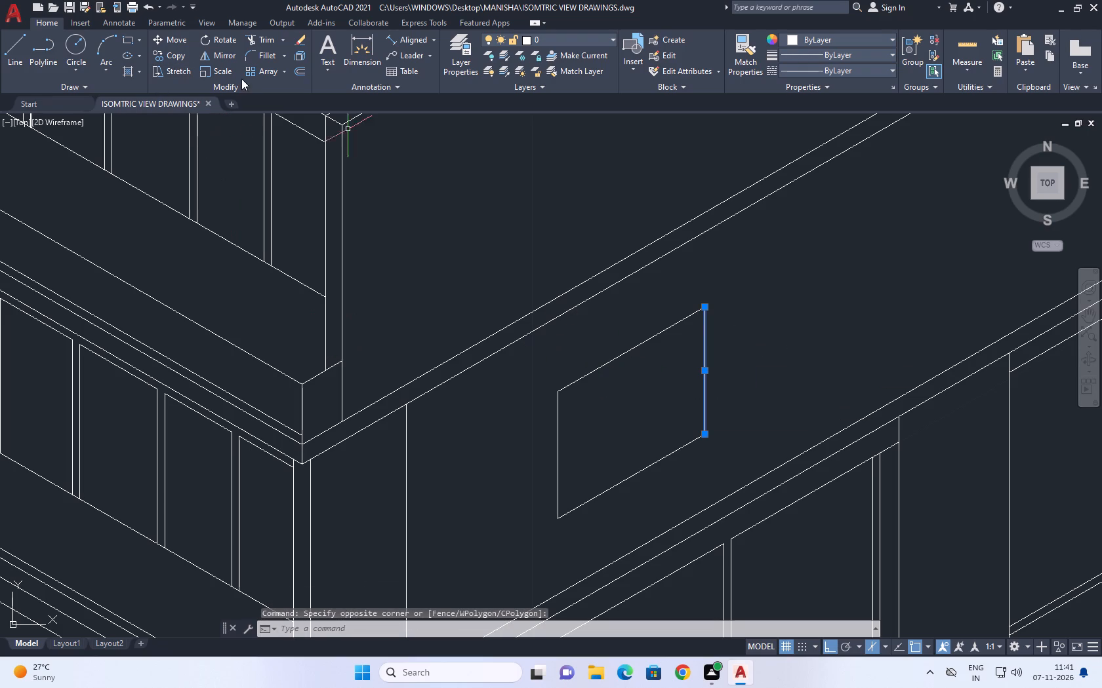
pyautogui.click(178, 56)
pyautogui.click(650, 371)
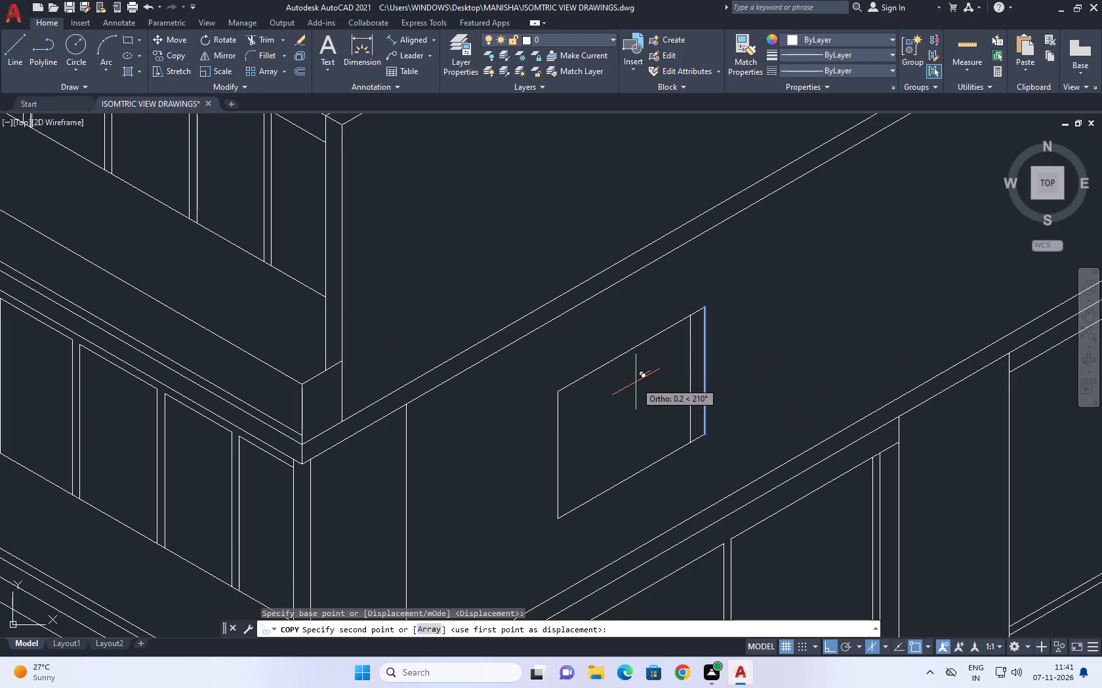
pyautogui.write('0.1')
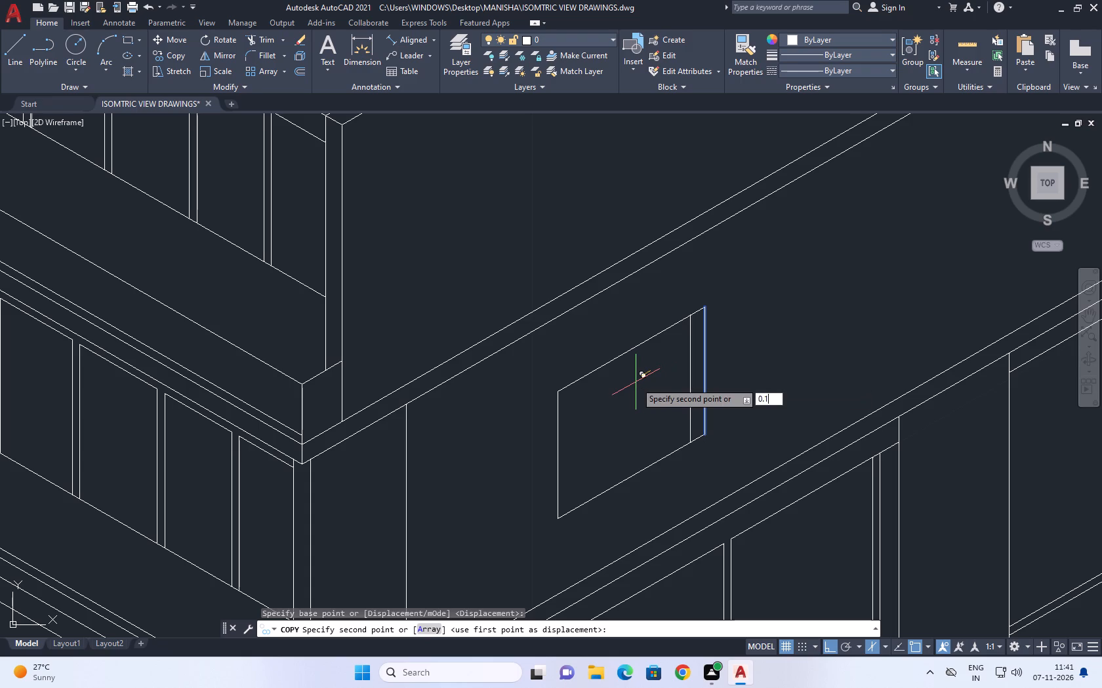
pyautogui.press('Return')
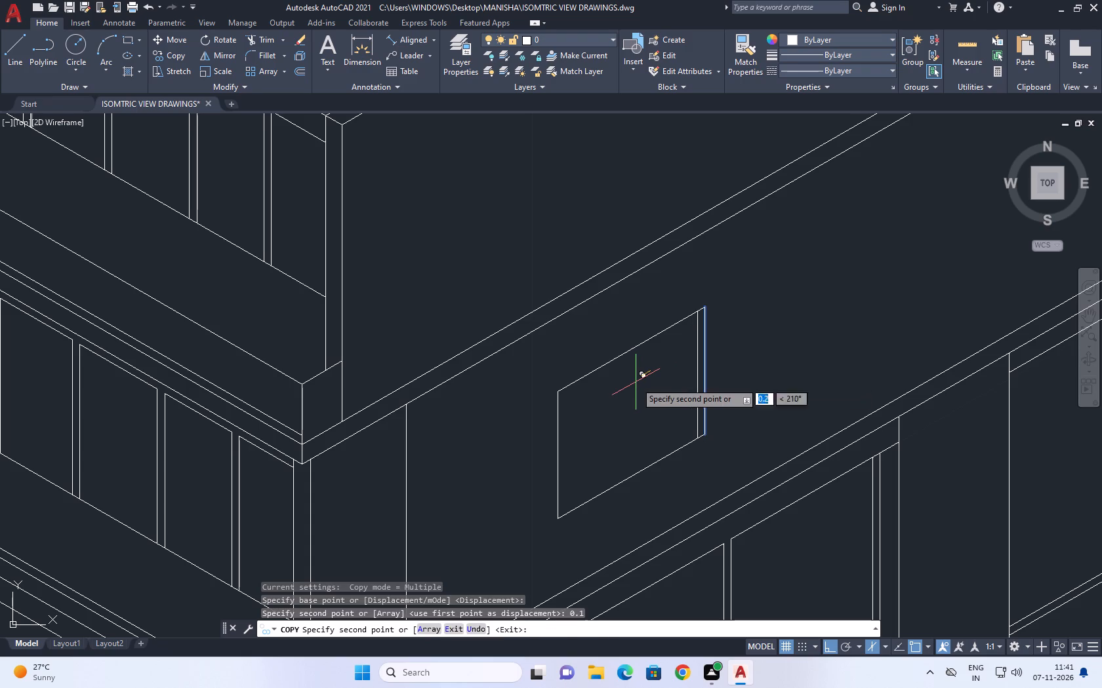
pyautogui.scroll(1, 788, 431)
pyautogui.moveTo(847, 358); pyautogui.dragTo(836, 364, button='right')
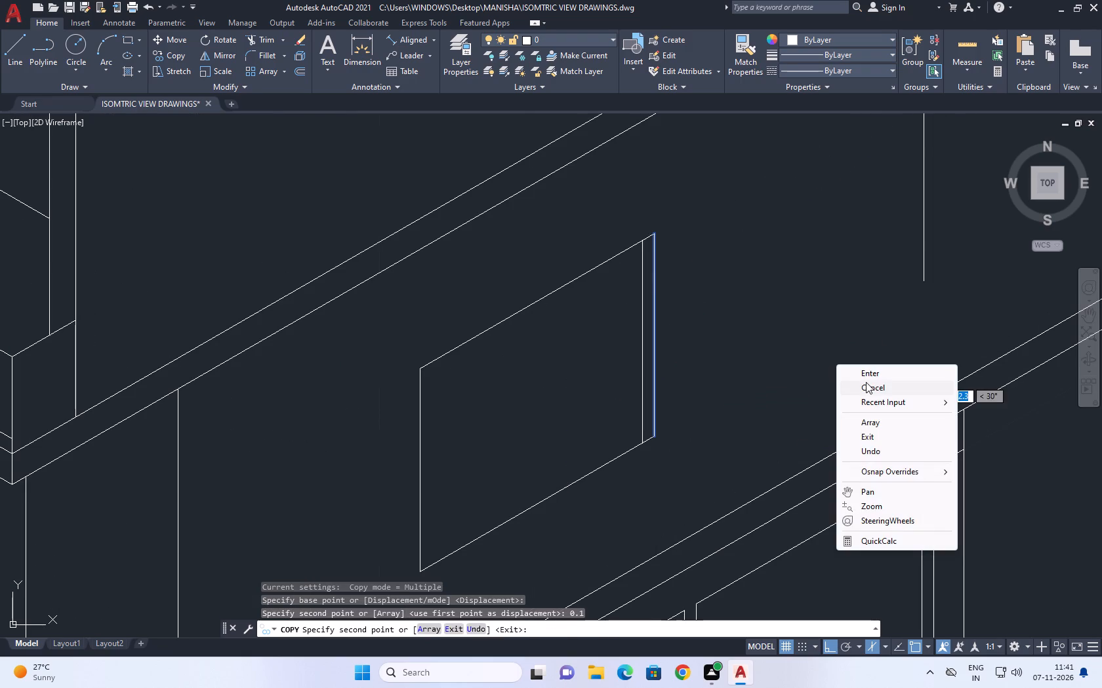
pyautogui.click(867, 382)
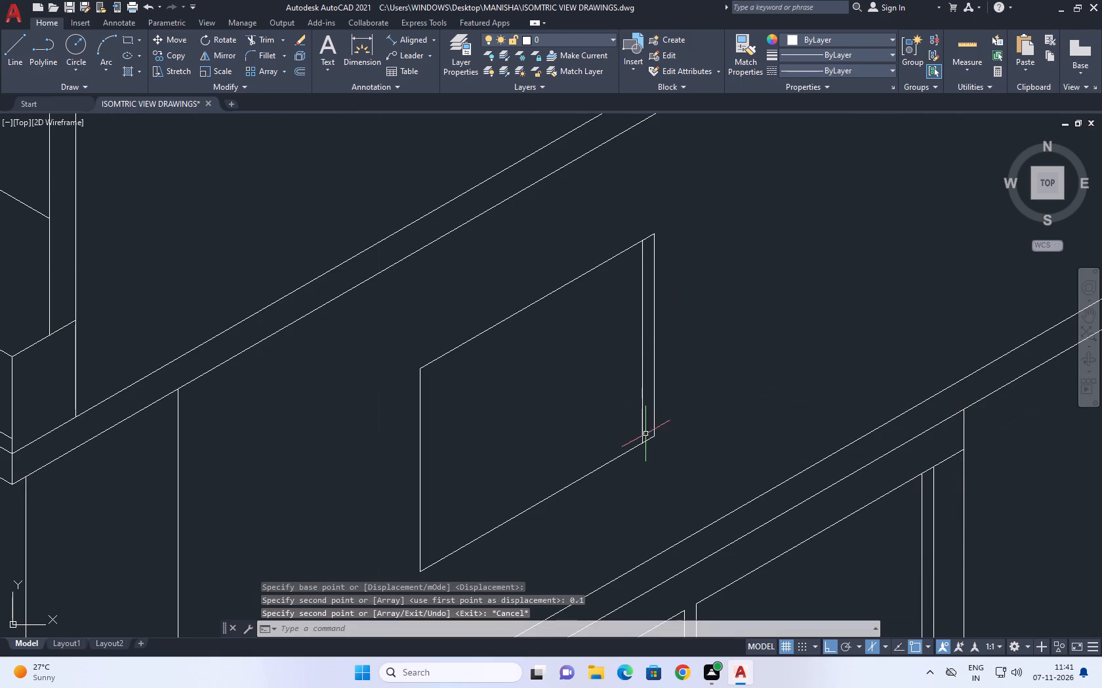
# Copy the window's bottom edge 0.2 along the 150° direction in the left isoplane.
pyautogui.moveTo(577, 493); pyautogui.dragTo(561, 476)
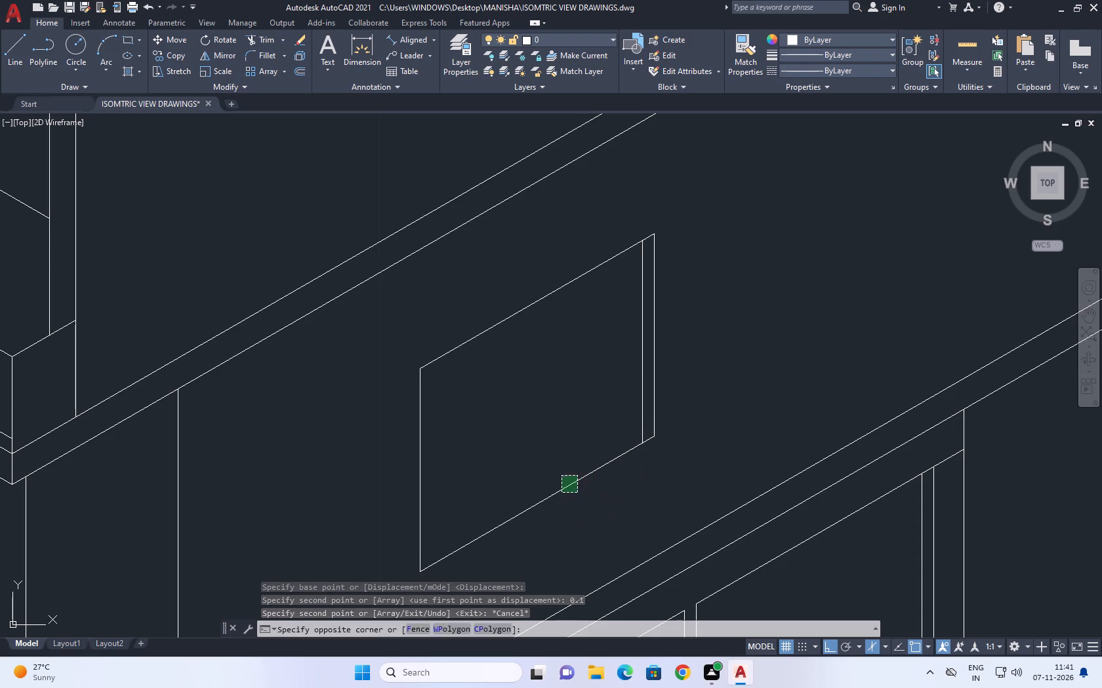
pyautogui.moveTo(518, 436); pyautogui.dragTo(508, 434)
pyautogui.click(180, 59)
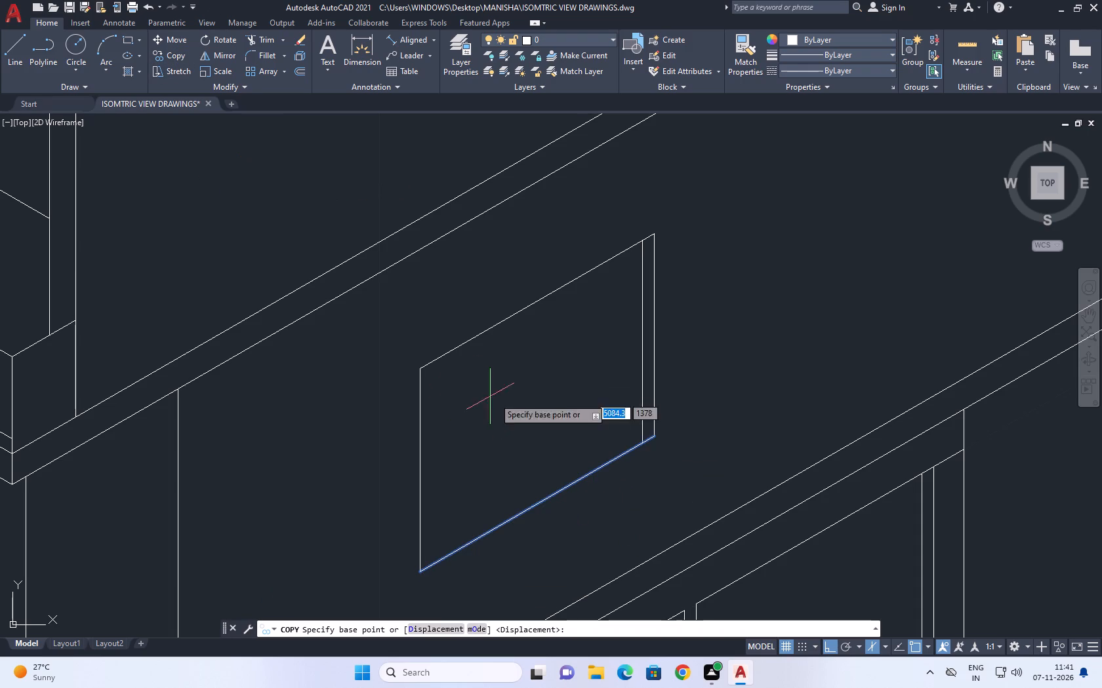
pyautogui.click(577, 480)
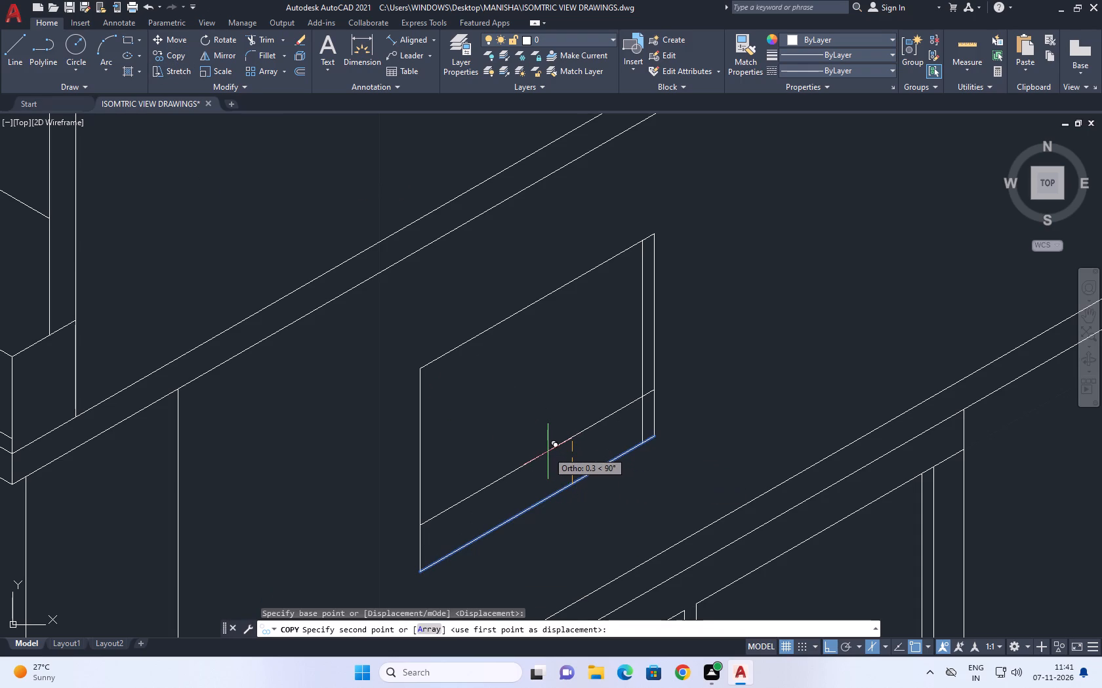
pyautogui.press('F5')
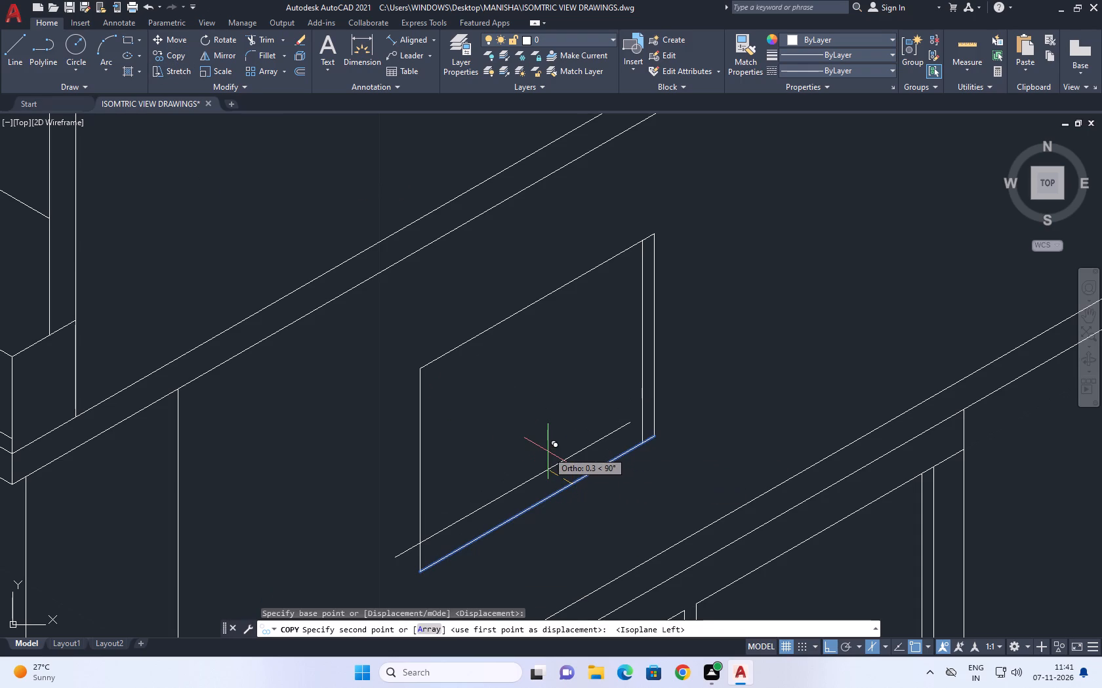
pyautogui.write('0.2')
pyautogui.press('Return')
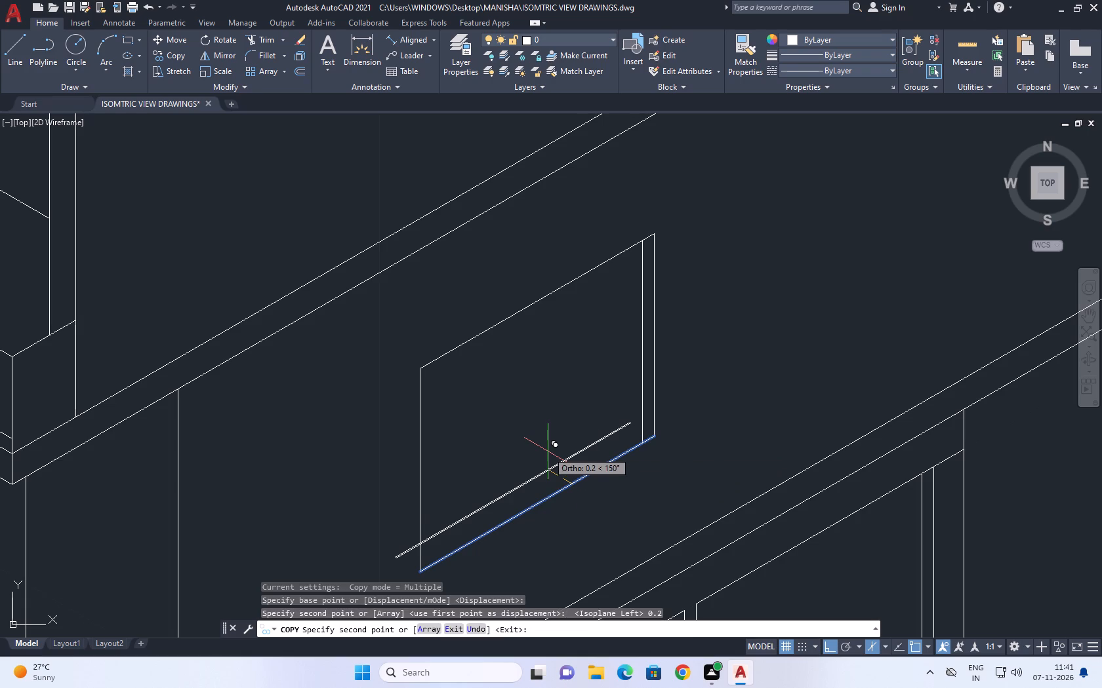
pyautogui.rightClick(692, 386)
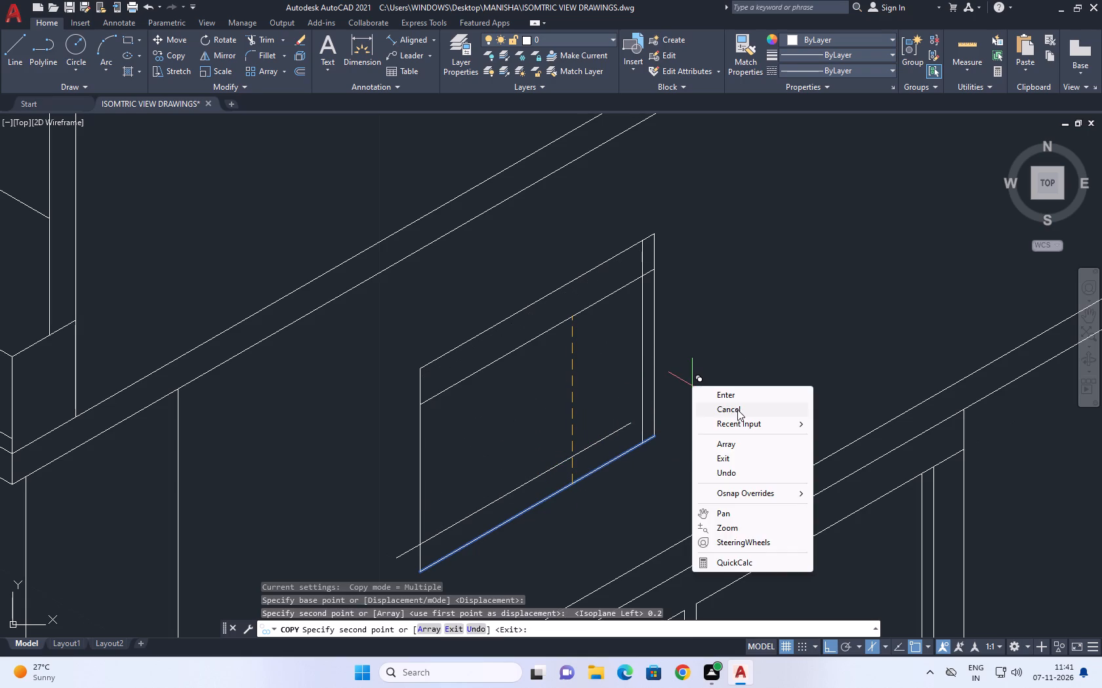
pyautogui.click(738, 410)
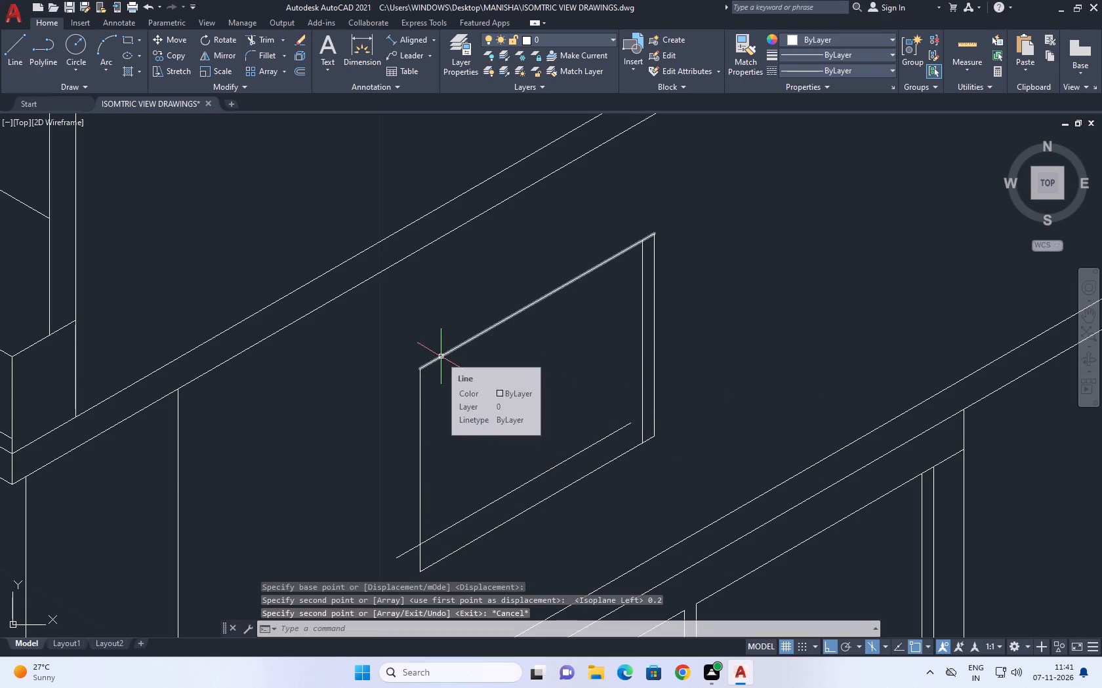
# Copy the window's vertical side nearest the building's front corner 0.05 inward along the 30° direction.
pyautogui.moveTo(739, 349); pyautogui.dragTo(668, 250, button='middle')
pyautogui.moveTo(427, 316); pyautogui.dragTo(325, 339)
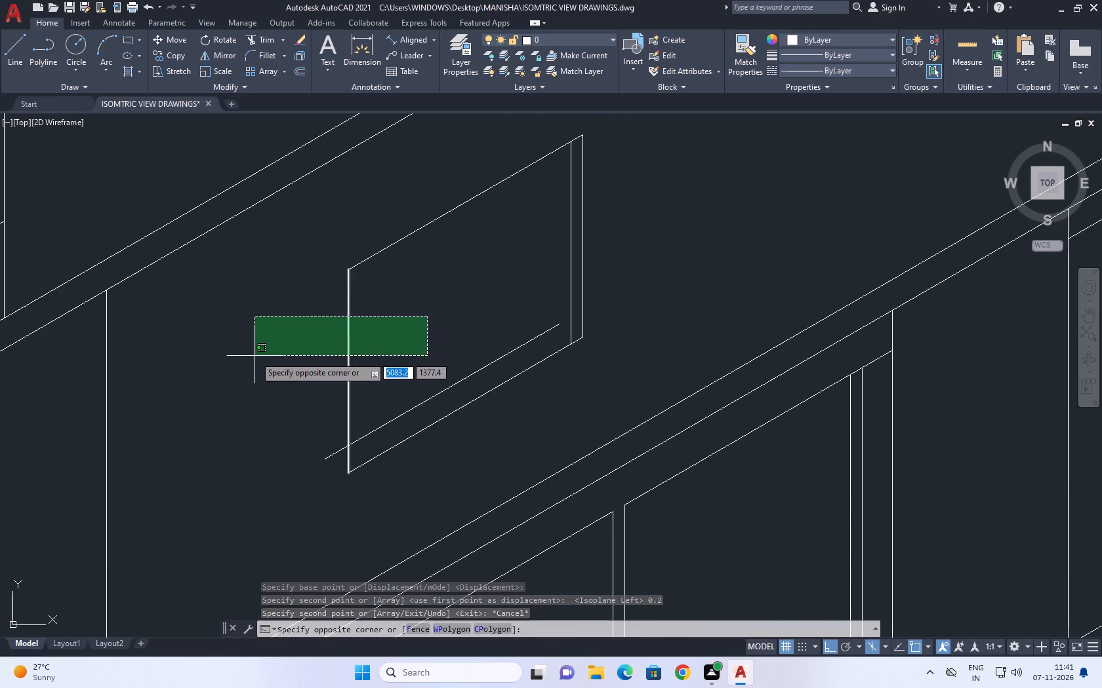
pyautogui.click(240, 347)
pyautogui.click(174, 61)
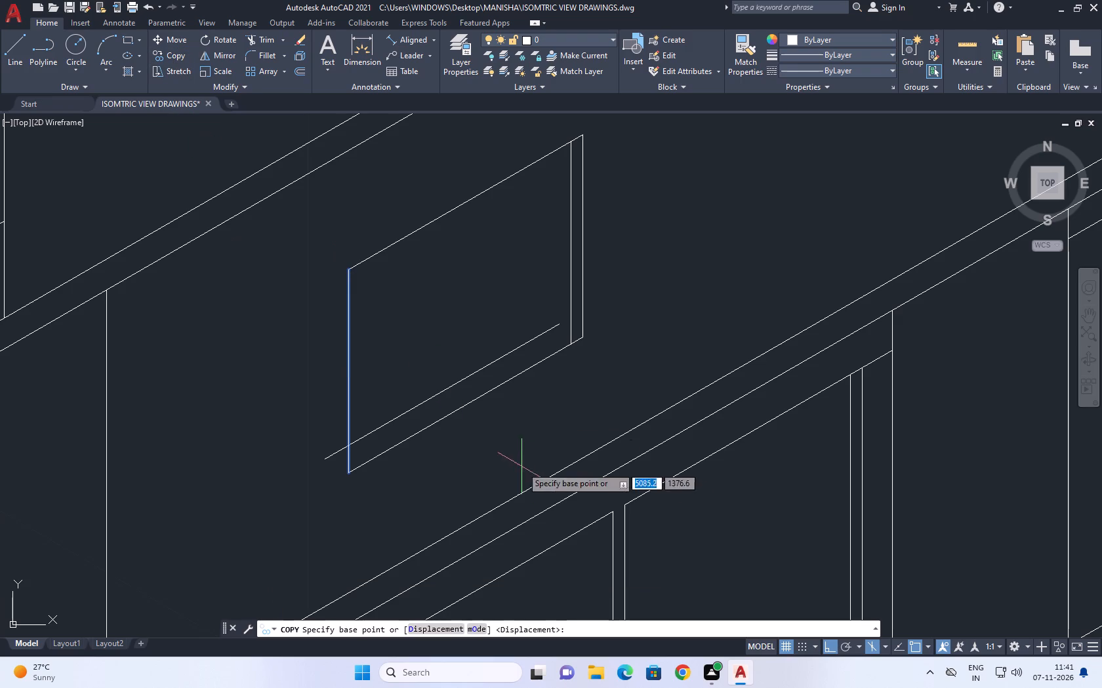
pyautogui.click(358, 442)
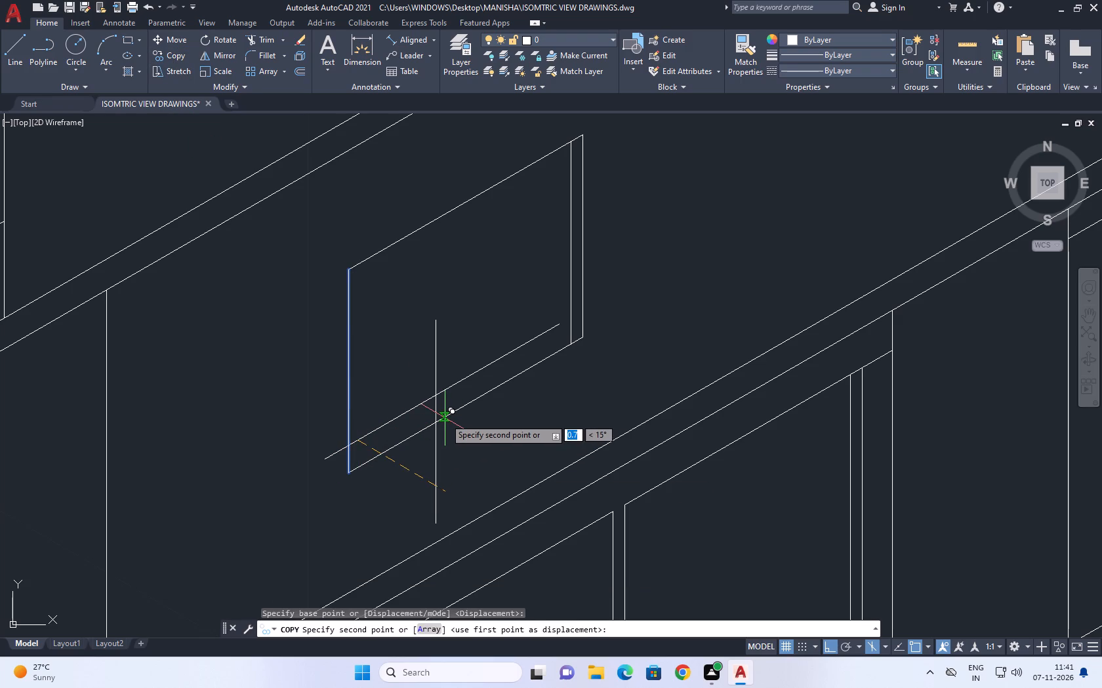
pyautogui.press('F5')
pyautogui.write('0.01')
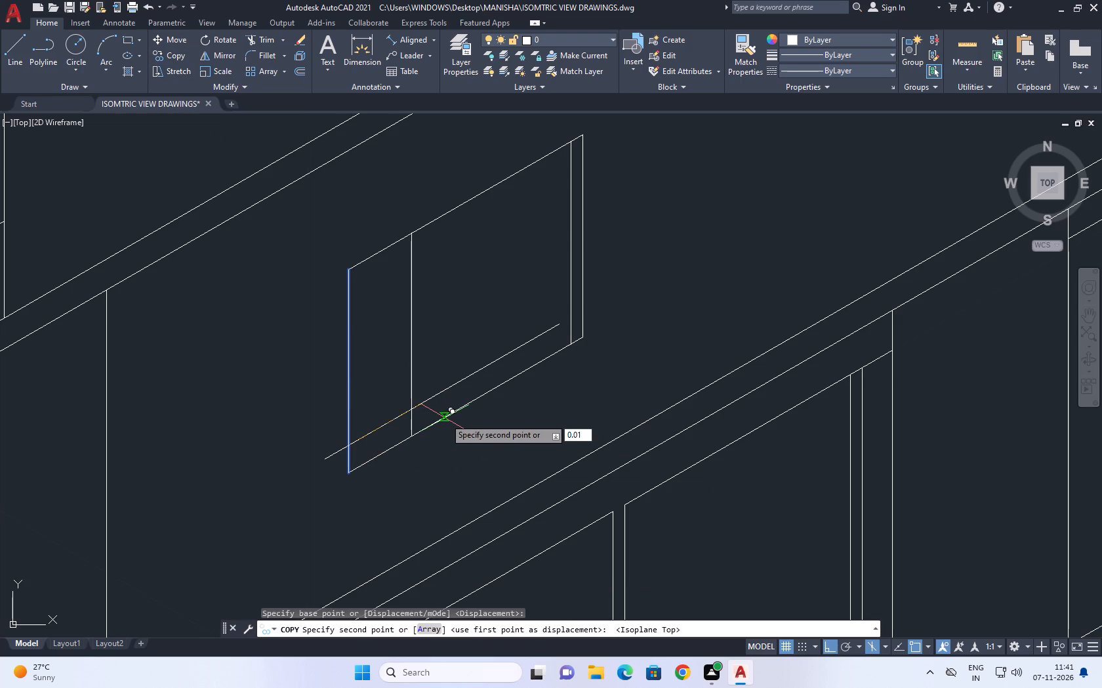
pyautogui.press('BackSpace')
pyautogui.press('5')
pyautogui.press('Return')
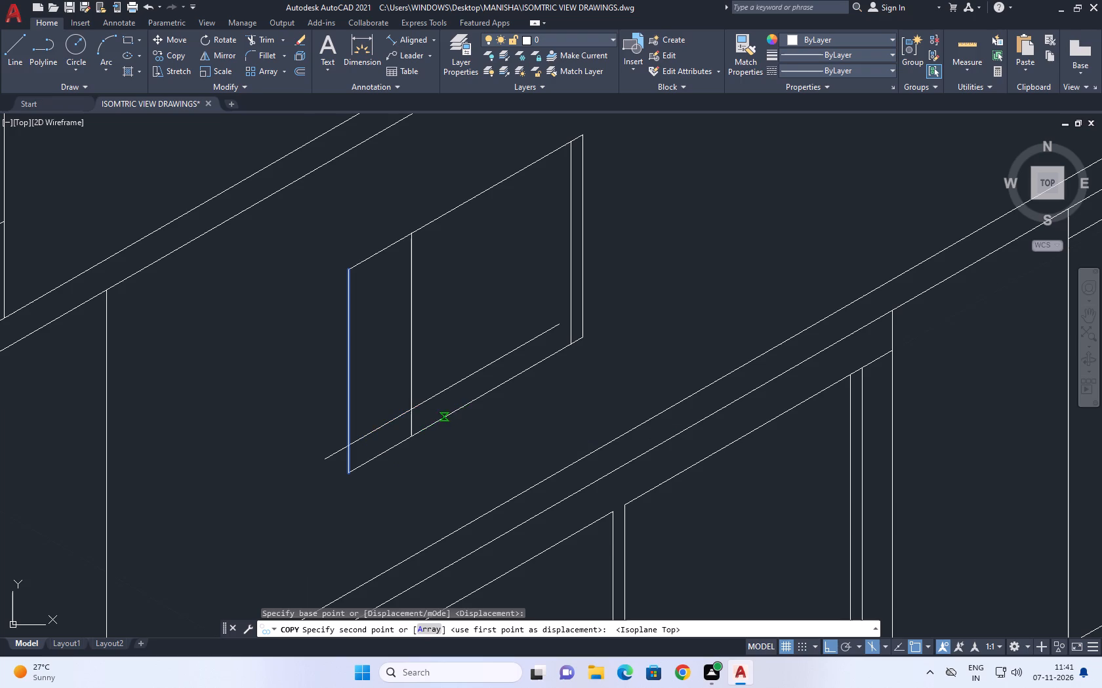
pyautogui.rightClick(600, 330)
pyautogui.click(653, 358)
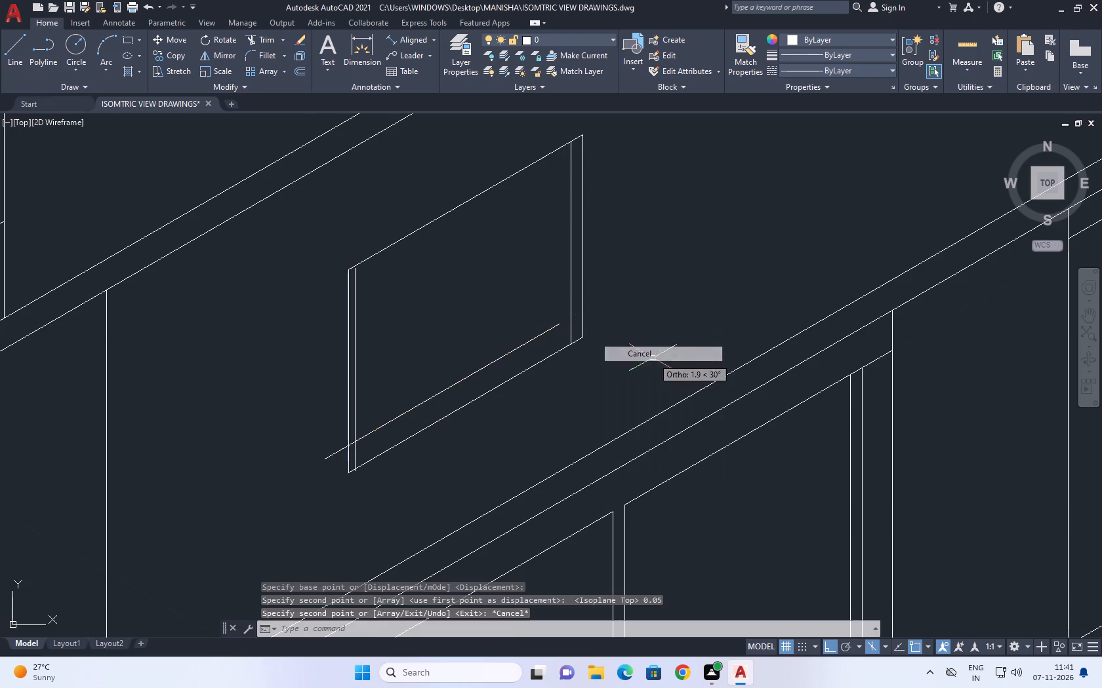
# Copy the window's top edge 0.05 straight down to form the inner frame's top line.
pyautogui.moveTo(466, 248); pyautogui.dragTo(429, 242)
pyautogui.click(368, 226)
pyautogui.moveTo(388, 239); pyautogui.dragTo(405, 305, button='middle')
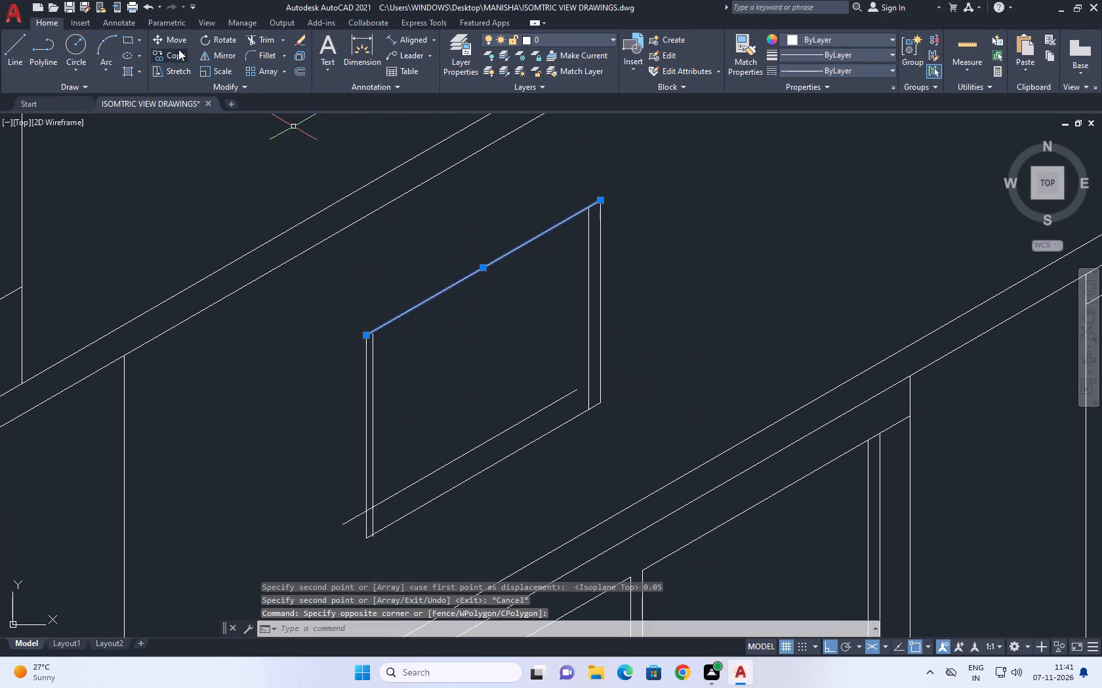
pyautogui.click(178, 52)
pyautogui.click(441, 323)
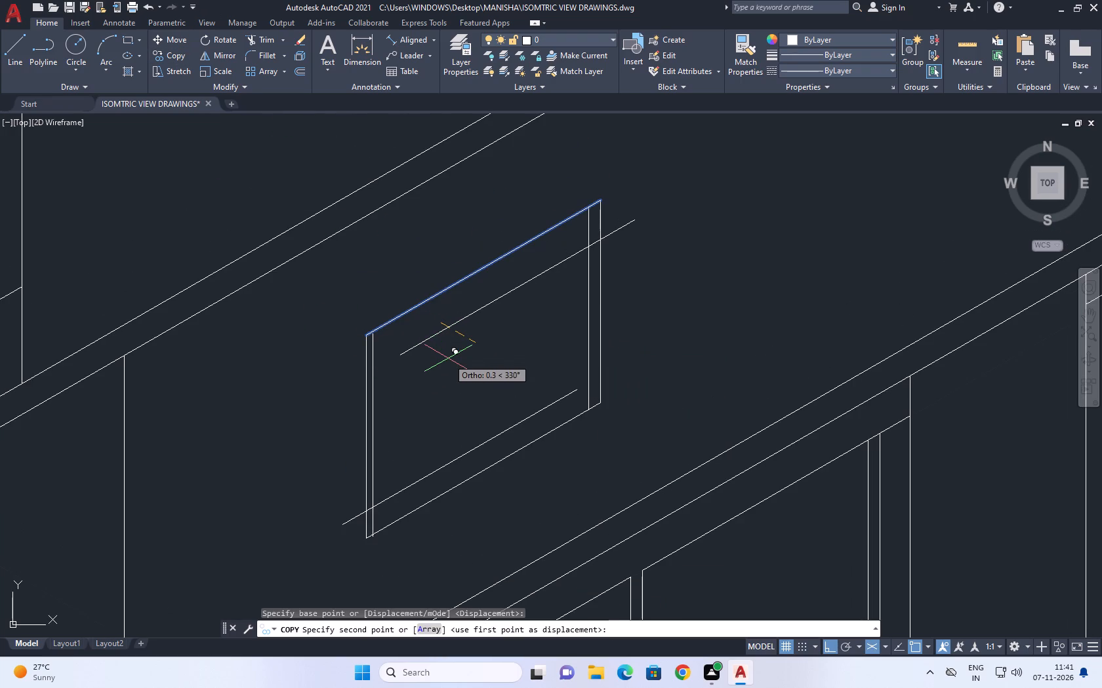
pyautogui.press('F5')
pyautogui.write('0.05')
pyautogui.press('Return')
pyautogui.scroll(1, 448, 358)
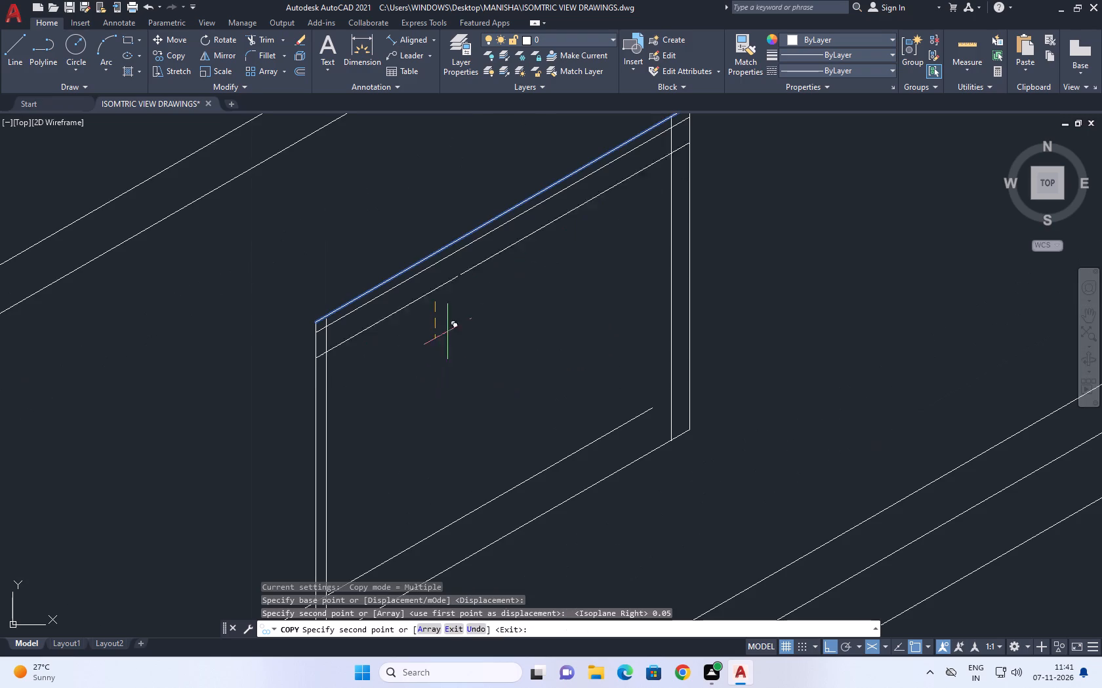
pyautogui.rightClick(728, 279)
pyautogui.click(771, 304)
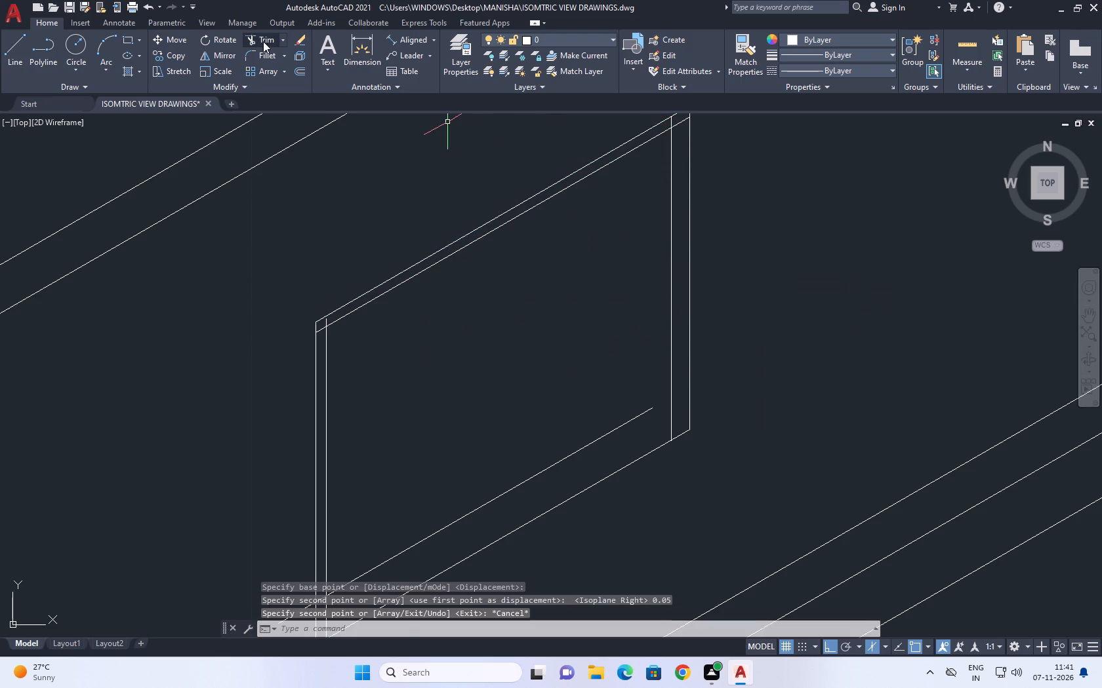
# Trim the overlapping ends of the inner frame lines at the window's two upper corners.
pyautogui.click(260, 38)
pyautogui.scroll(5, 328, 337)
pyautogui.click(334, 280)
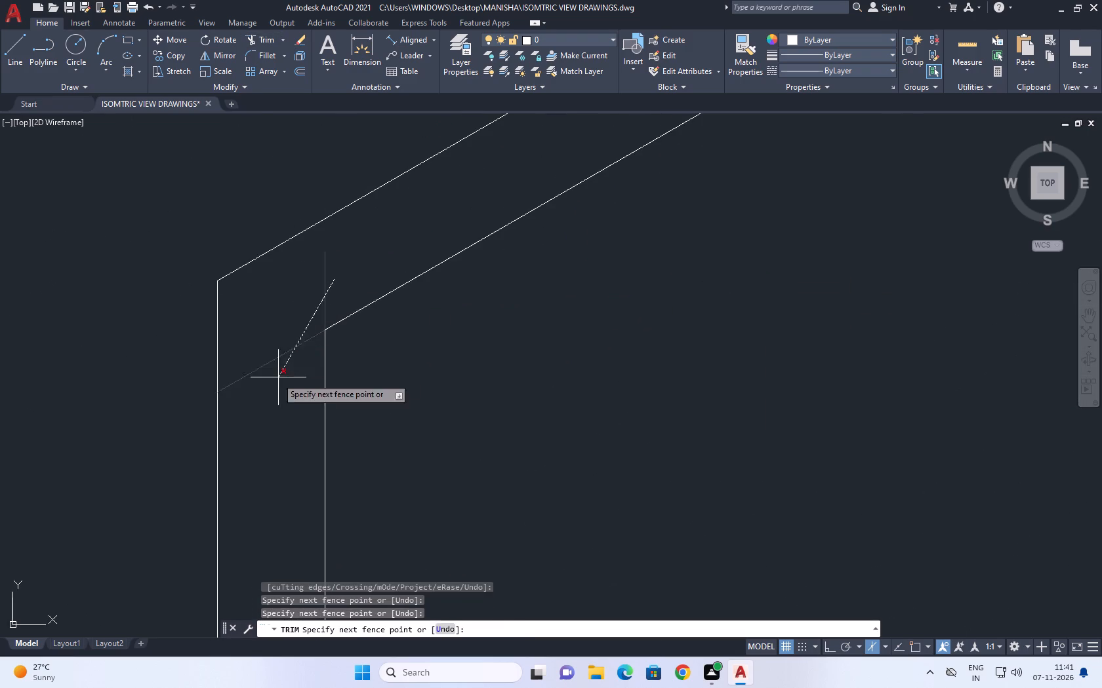
pyautogui.moveTo(271, 384); pyautogui.dragTo(271, 391)
pyautogui.scroll(-5, 378, 341)
pyautogui.scroll(3, 729, 141)
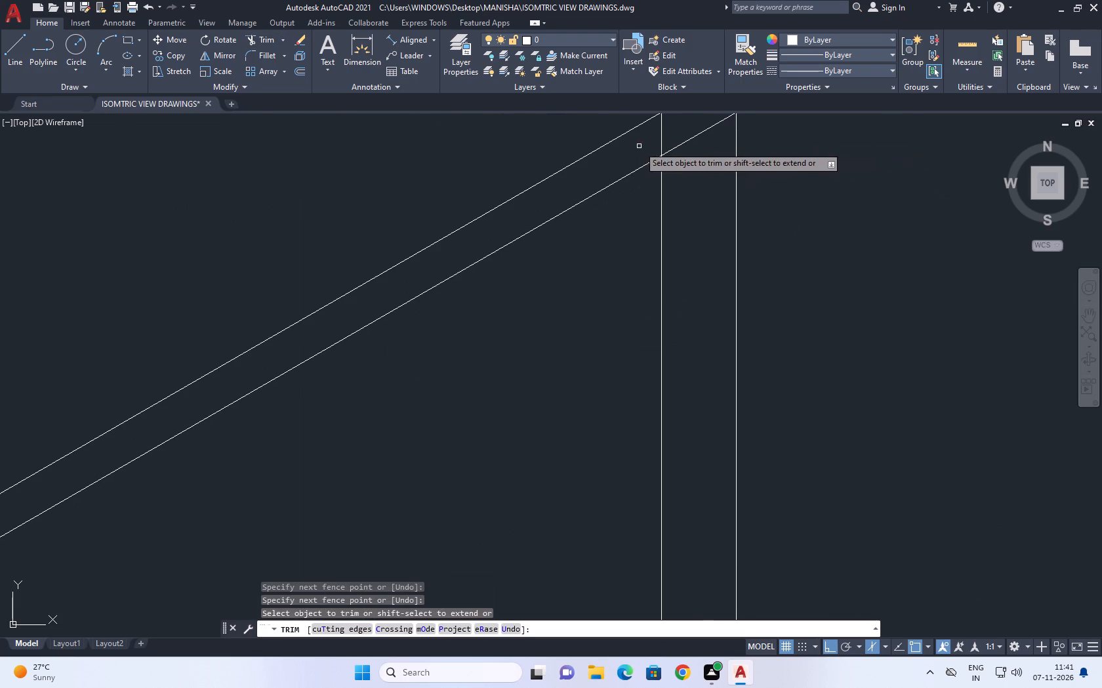
pyautogui.moveTo(640, 145); pyautogui.dragTo(647, 140)
pyautogui.click(696, 148)
pyautogui.scroll(1, 697, 157)
pyautogui.scroll(-5, 697, 158)
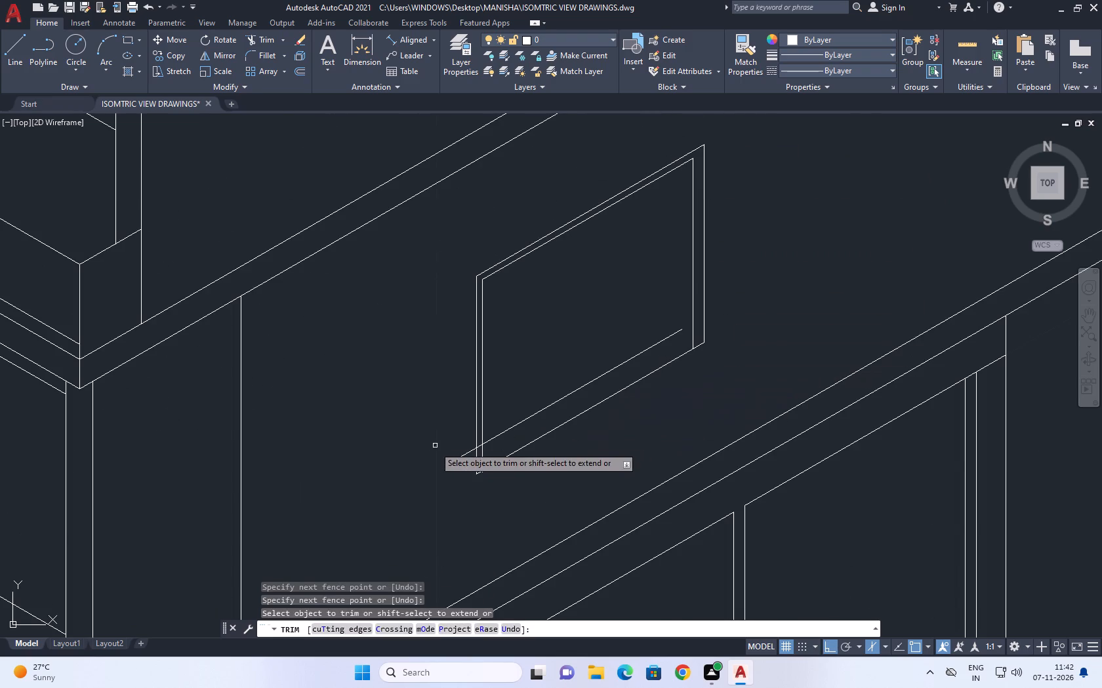
# Trim the inner sill line's overhang past the window's near side and the inner vertical's end below the bottom edge.
pyautogui.scroll(2, 432, 450)
pyautogui.click(482, 428)
pyautogui.click(534, 531)
pyautogui.scroll(5, 555, 519)
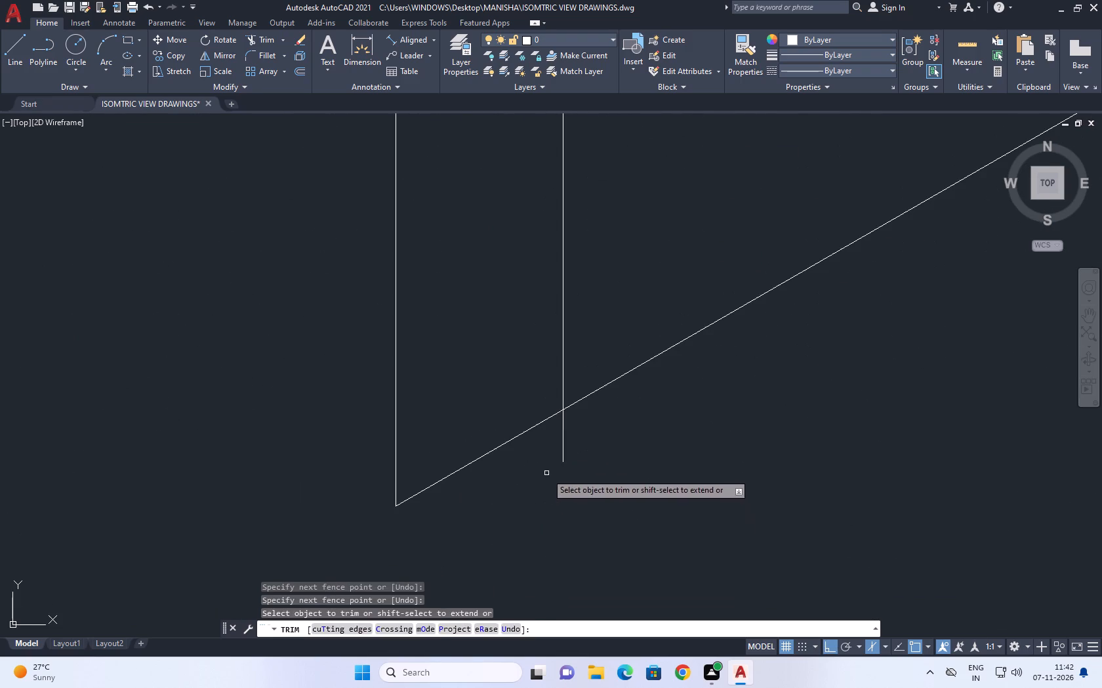
pyautogui.click(543, 470)
pyautogui.click(632, 430)
pyautogui.rightClick(661, 420)
pyautogui.click(707, 442)
pyautogui.scroll(-4, 447, 444)
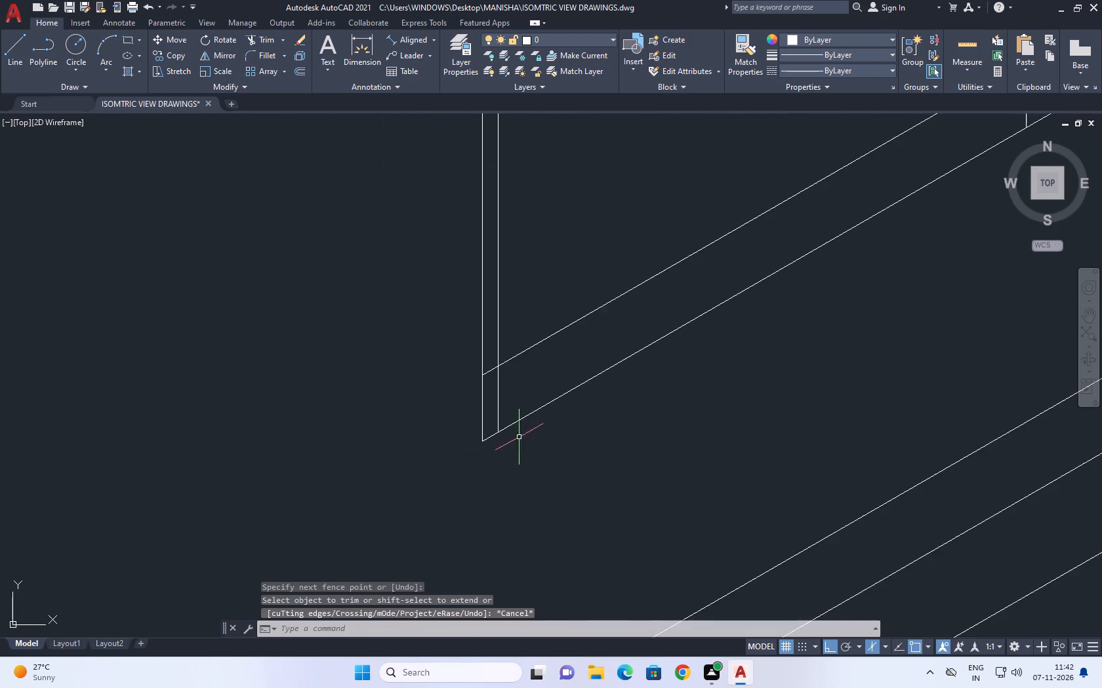
pyautogui.scroll(-3, 519, 437)
pyautogui.moveTo(637, 350); pyautogui.dragTo(641, 411, button='middle')
pyautogui.scroll(-1, 642, 407)
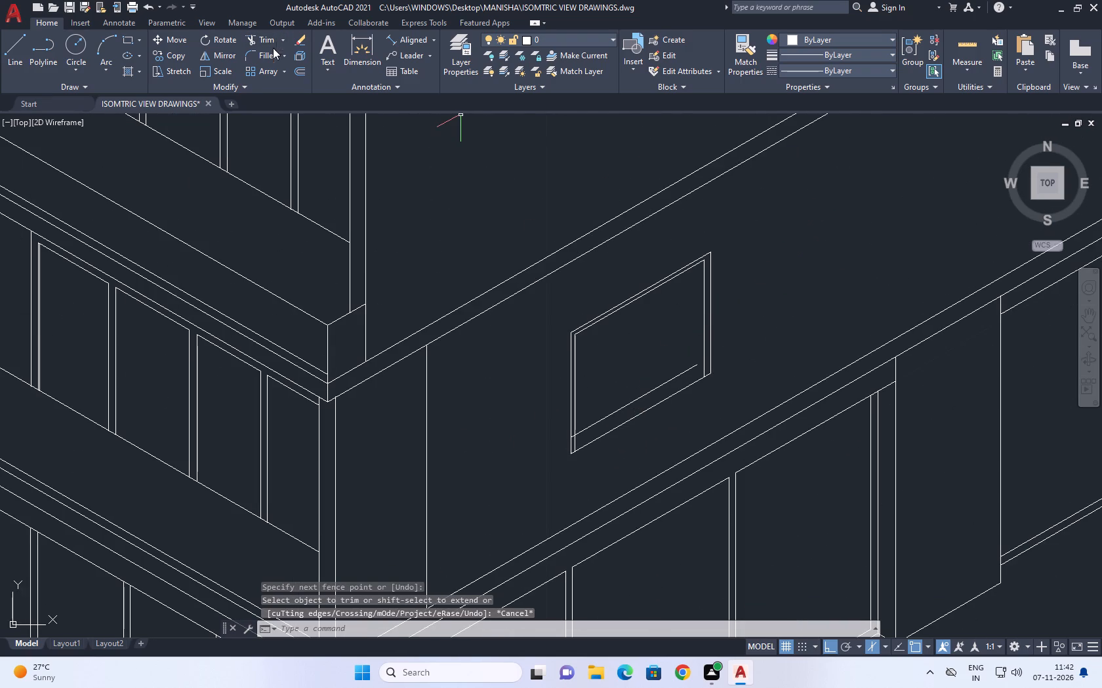
# Fillet the inner sill line to both inner vertical sides with zero radius to close the window's inner frame.
pyautogui.click(270, 55)
pyautogui.scroll(3, 573, 425)
pyautogui.click(607, 448)
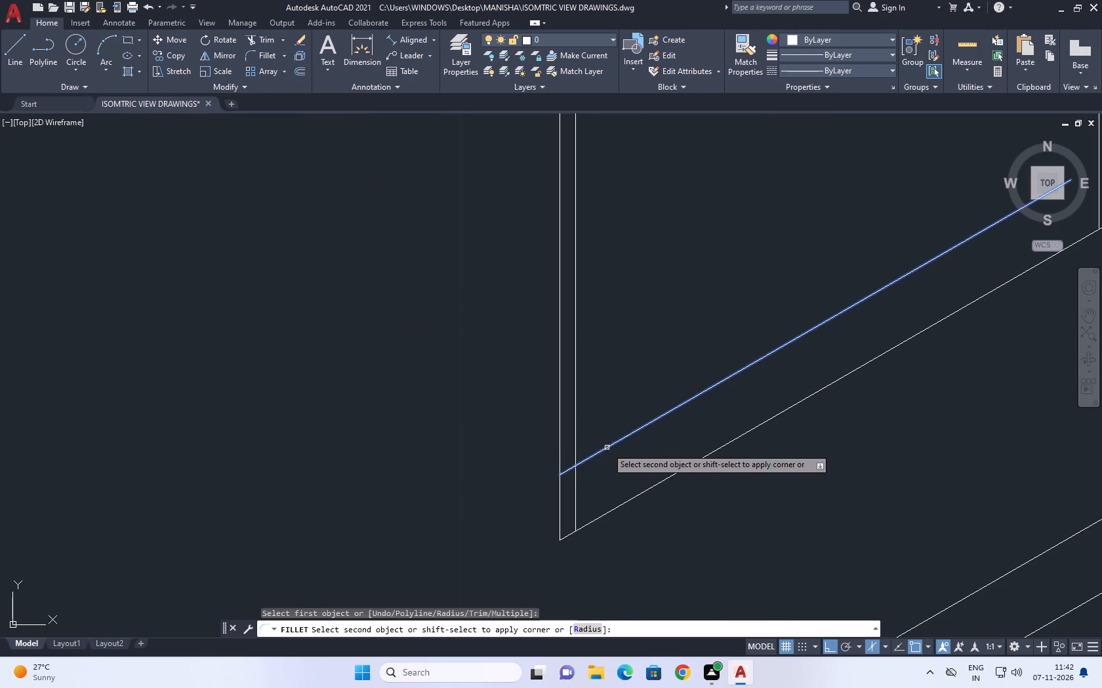
pyautogui.click(576, 427)
pyautogui.moveTo(692, 321); pyautogui.dragTo(589, 408, button='middle')
pyautogui.moveTo(607, 335); pyautogui.dragTo(609, 341, button='right')
pyautogui.click(682, 350)
pyautogui.moveTo(754, 367); pyautogui.dragTo(586, 478, button='middle')
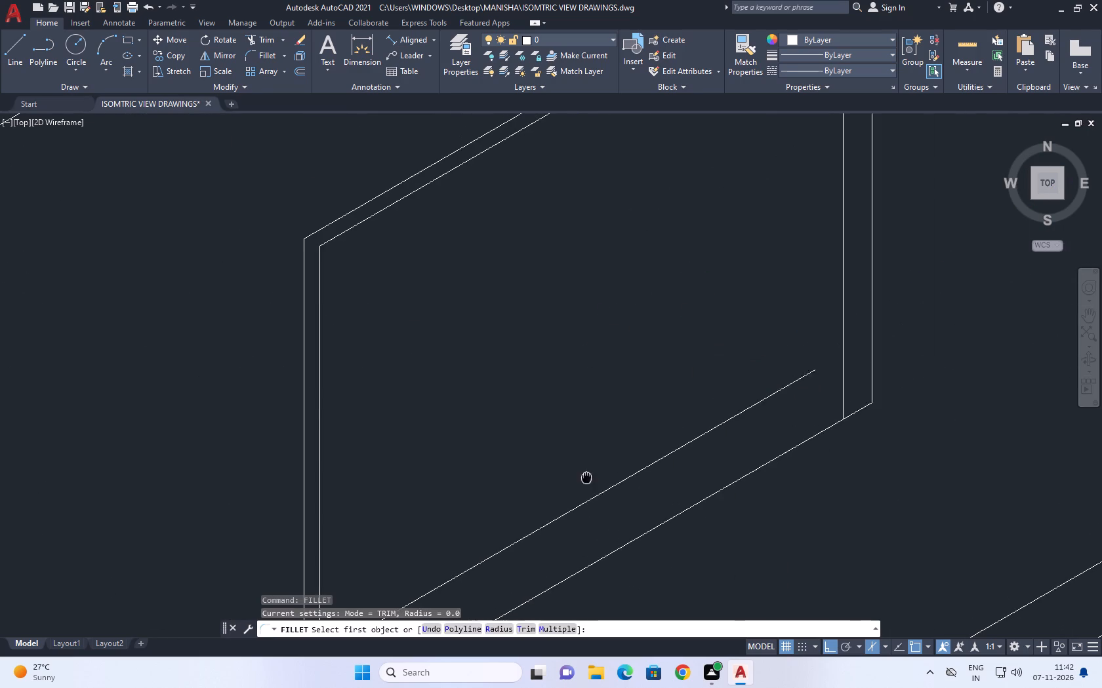
pyautogui.click(782, 386)
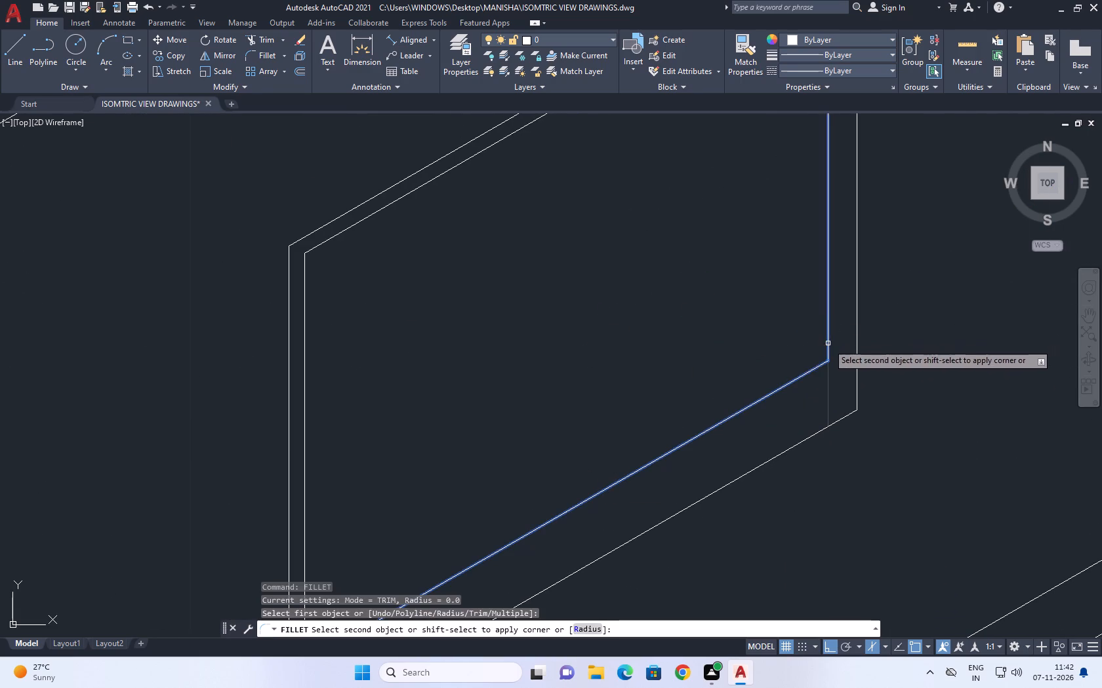
pyautogui.click(828, 343)
pyautogui.moveTo(726, 285); pyautogui.dragTo(689, 410, button='middle')
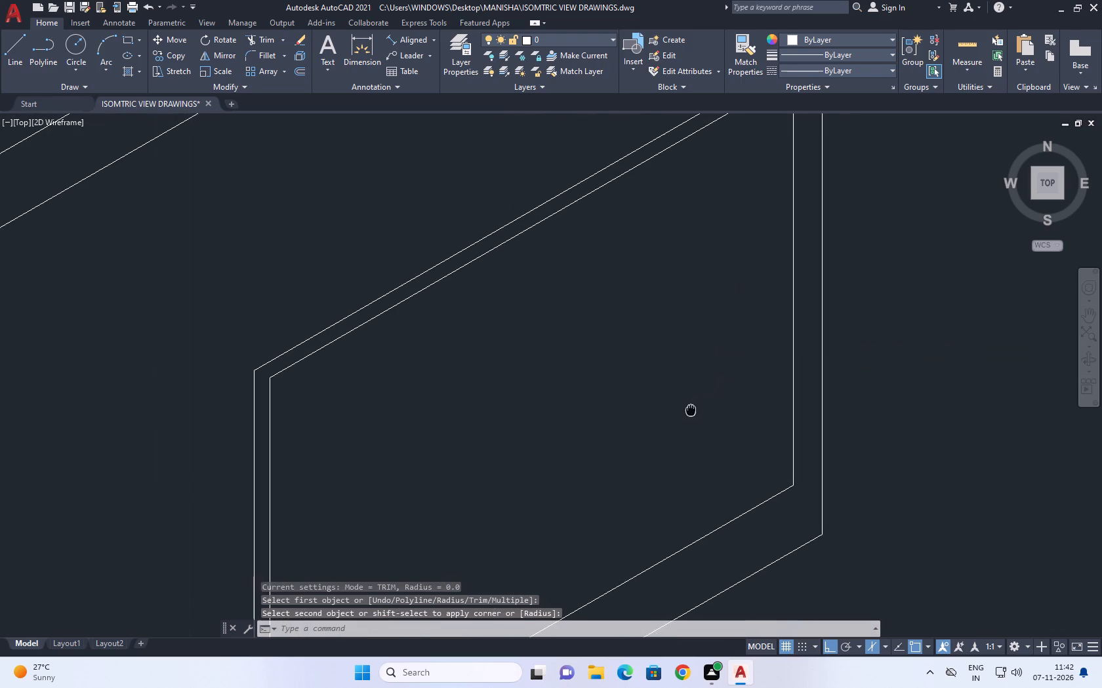
pyautogui.moveTo(689, 410); pyautogui.dragTo(687, 410, button='middle')
pyautogui.moveTo(777, 482); pyautogui.dragTo(727, 296, button='middle')
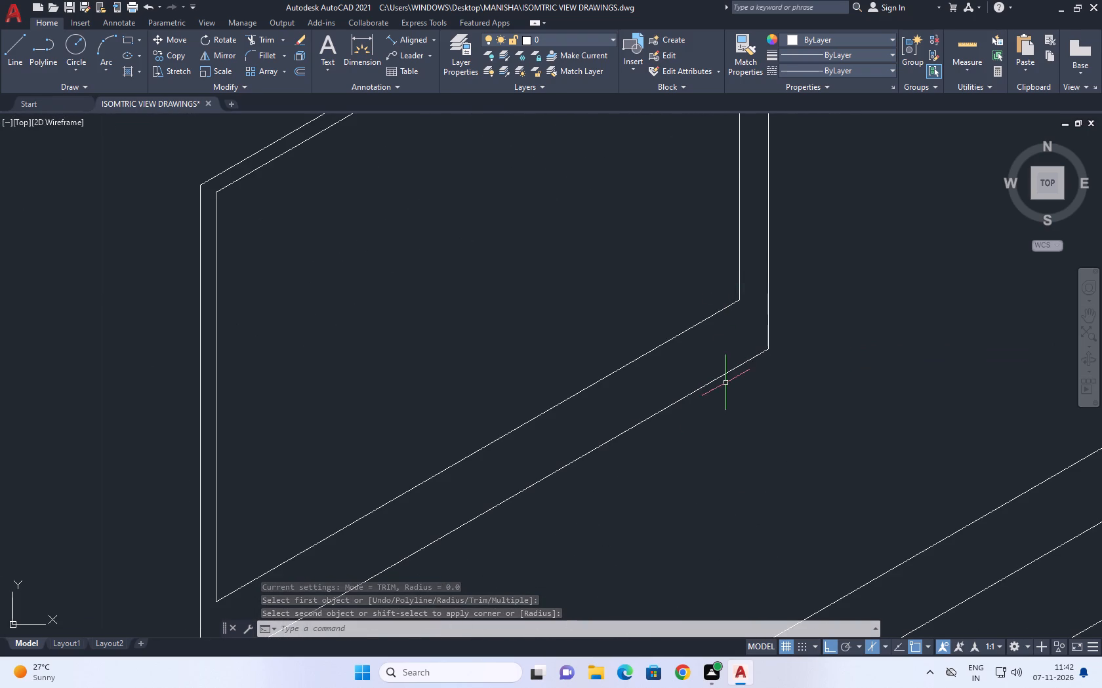
# Copy the side-wall window's outer bottom edge about 0.1 straight up to form an intermediate sill line.
pyautogui.click(721, 377)
pyautogui.scroll(-2, 659, 317)
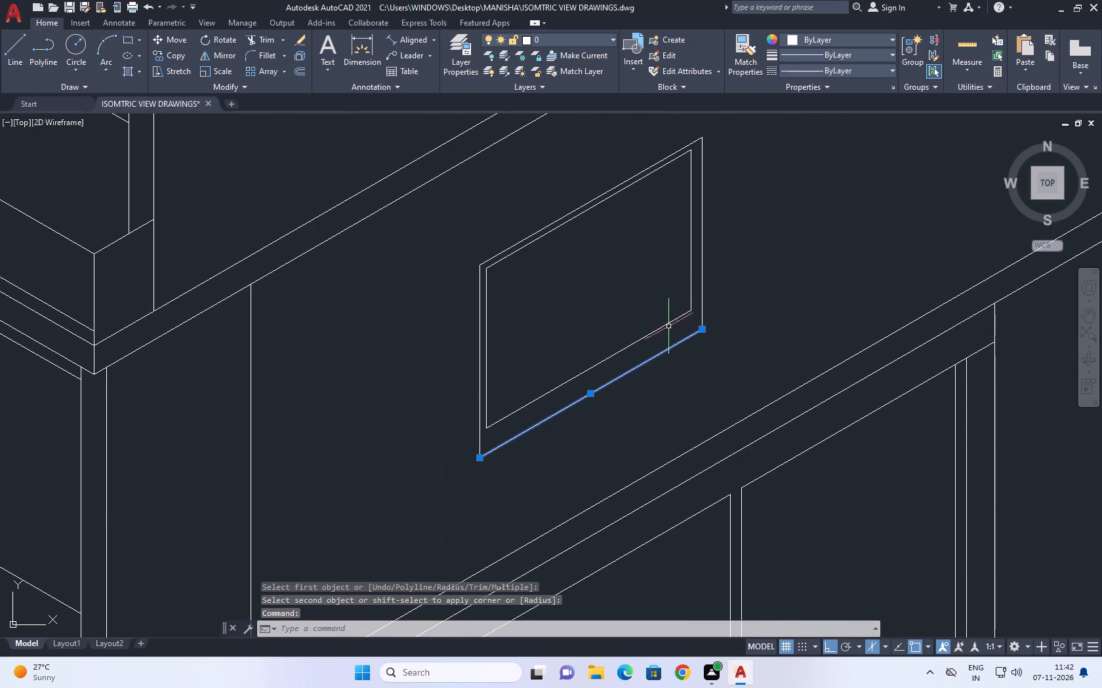
pyautogui.click(176, 54)
pyautogui.scroll(2, 554, 406)
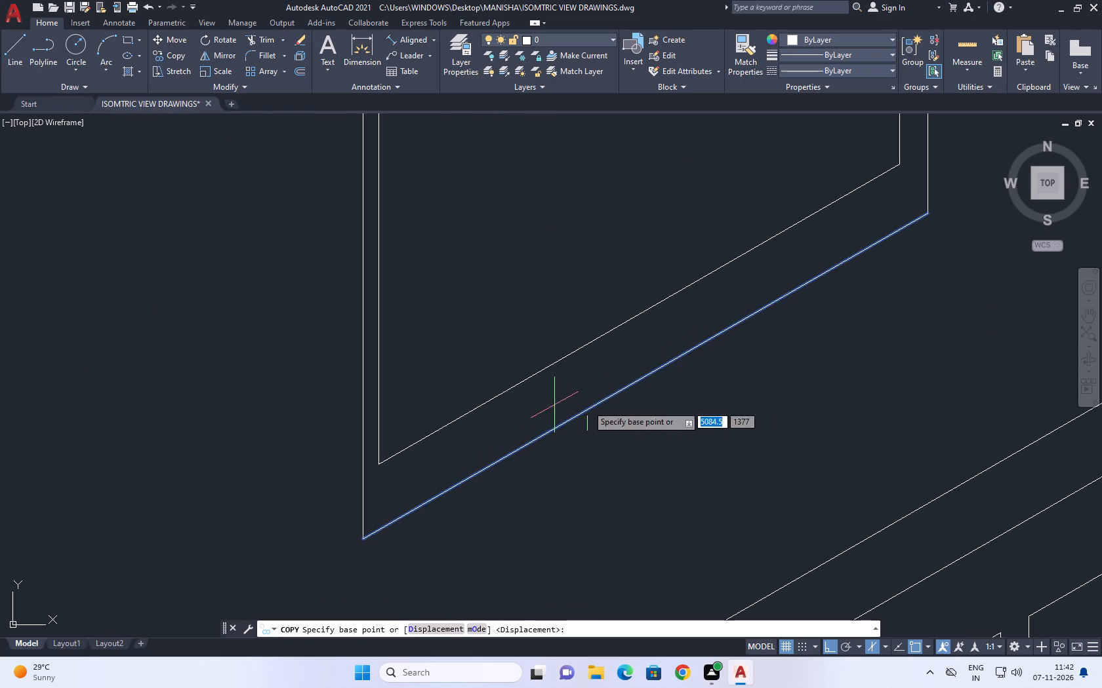
pyautogui.click(658, 366)
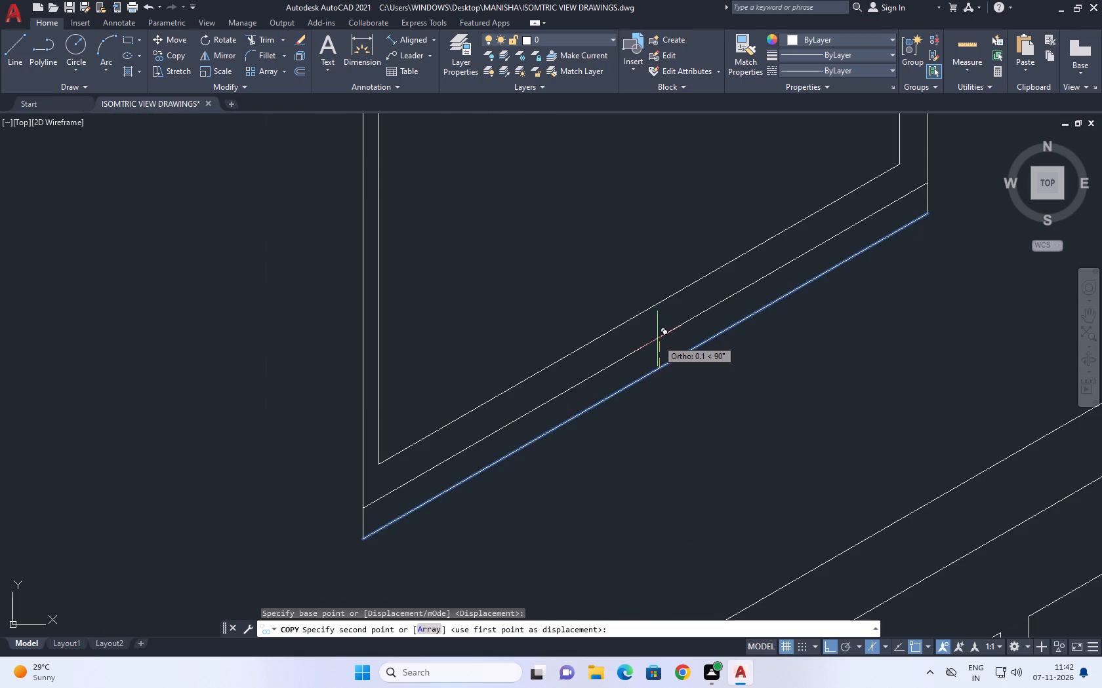
pyautogui.click(657, 335)
pyautogui.rightClick(685, 408)
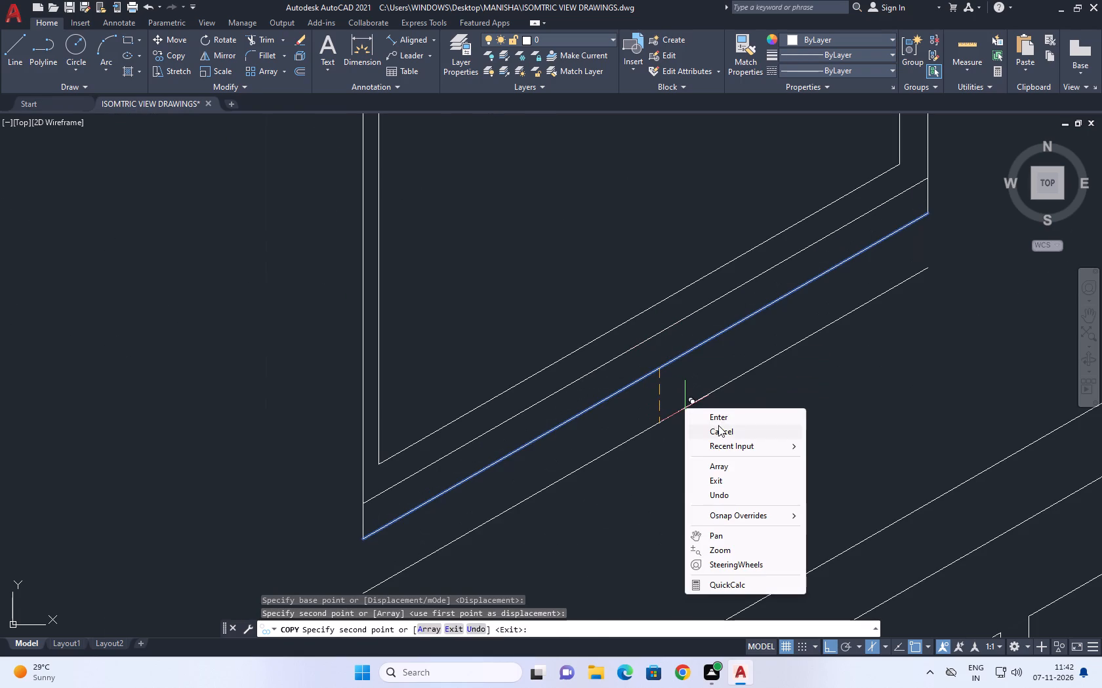
pyautogui.click(720, 430)
# Copy the window's outer right vertical edge slightly inward, between the outer edge and the inner frame.
pyautogui.scroll(-1, 725, 421)
pyautogui.moveTo(847, 317); pyautogui.dragTo(818, 448, button='middle')
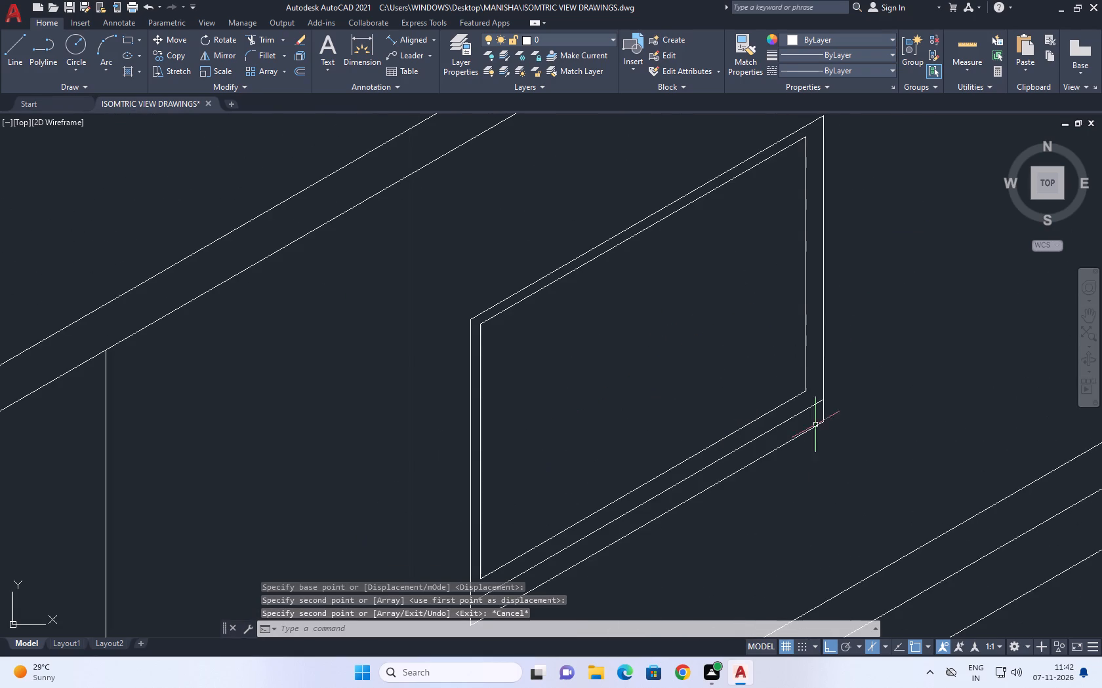
pyautogui.click(822, 347)
pyautogui.moveTo(804, 351); pyautogui.dragTo(807, 376, button='middle')
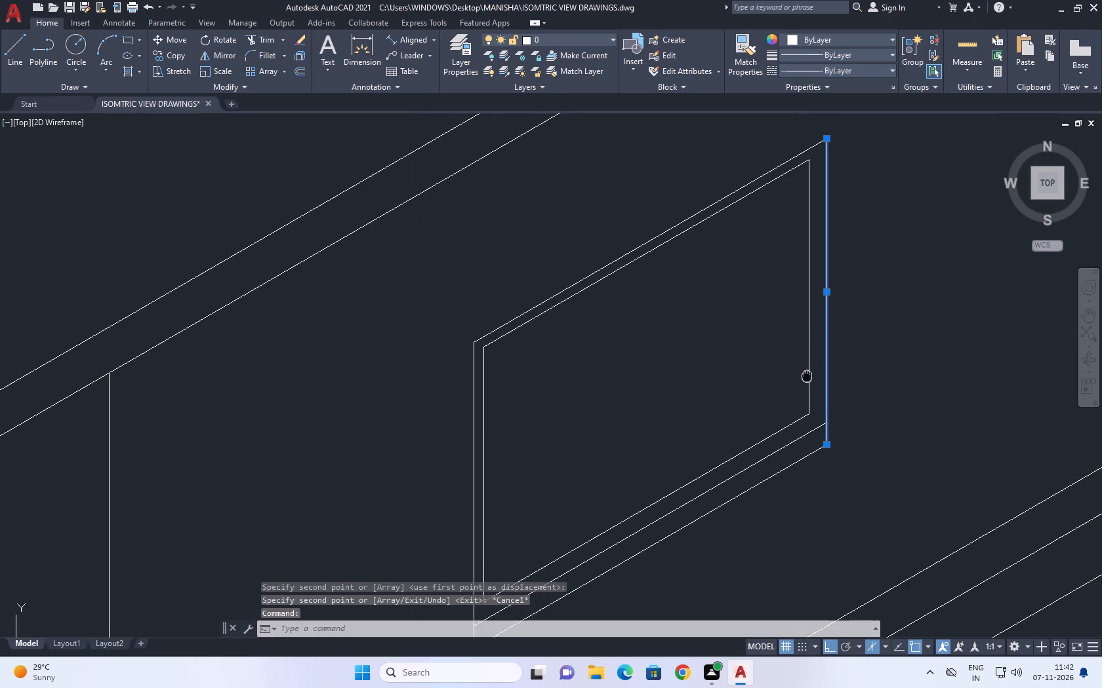
pyautogui.moveTo(807, 376); pyautogui.dragTo(807, 378, button='middle')
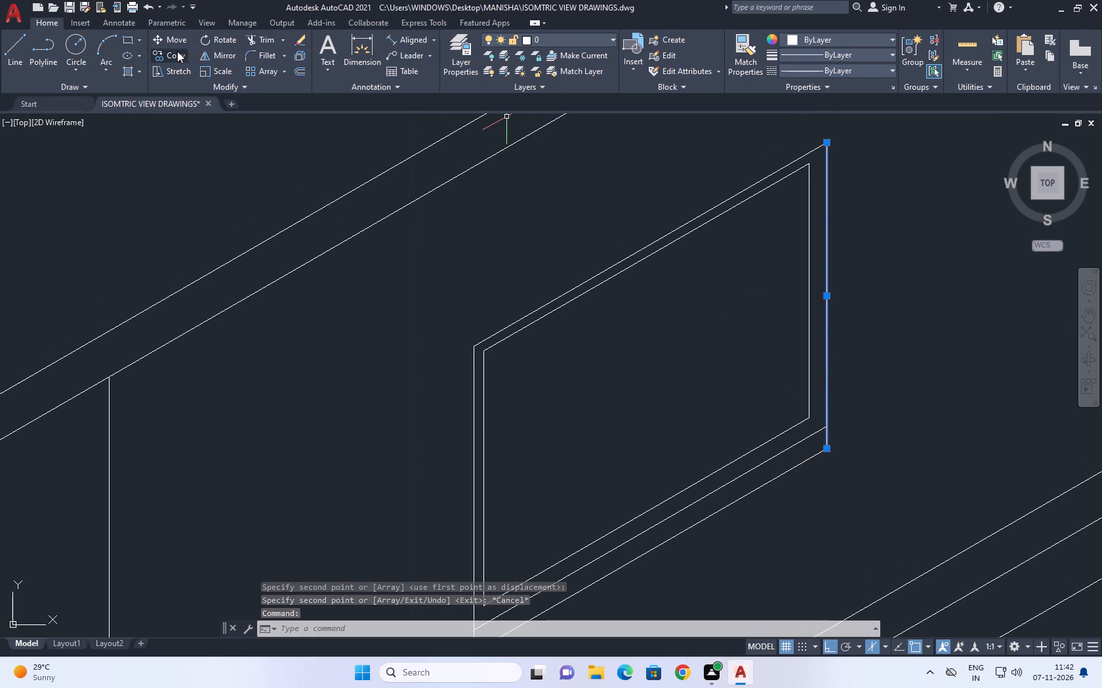
pyautogui.click(177, 51)
pyautogui.scroll(1, 840, 442)
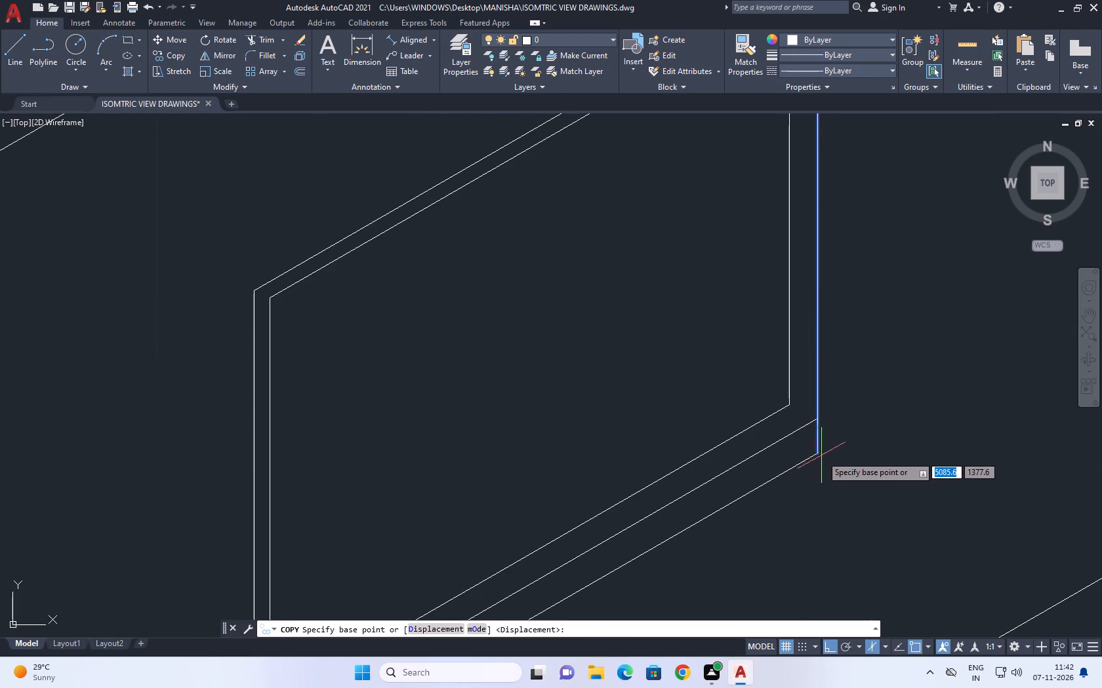
pyautogui.click(821, 454)
pyautogui.click(802, 458)
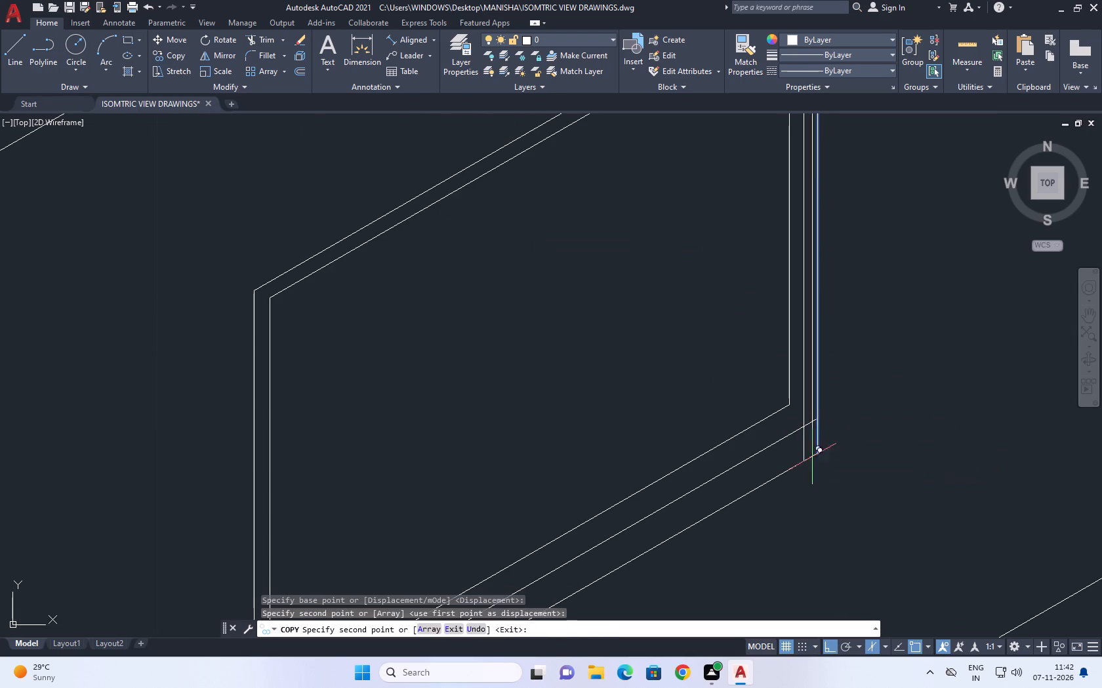
pyautogui.moveTo(849, 364); pyautogui.dragTo(849, 381, button='right')
pyautogui.click(901, 402)
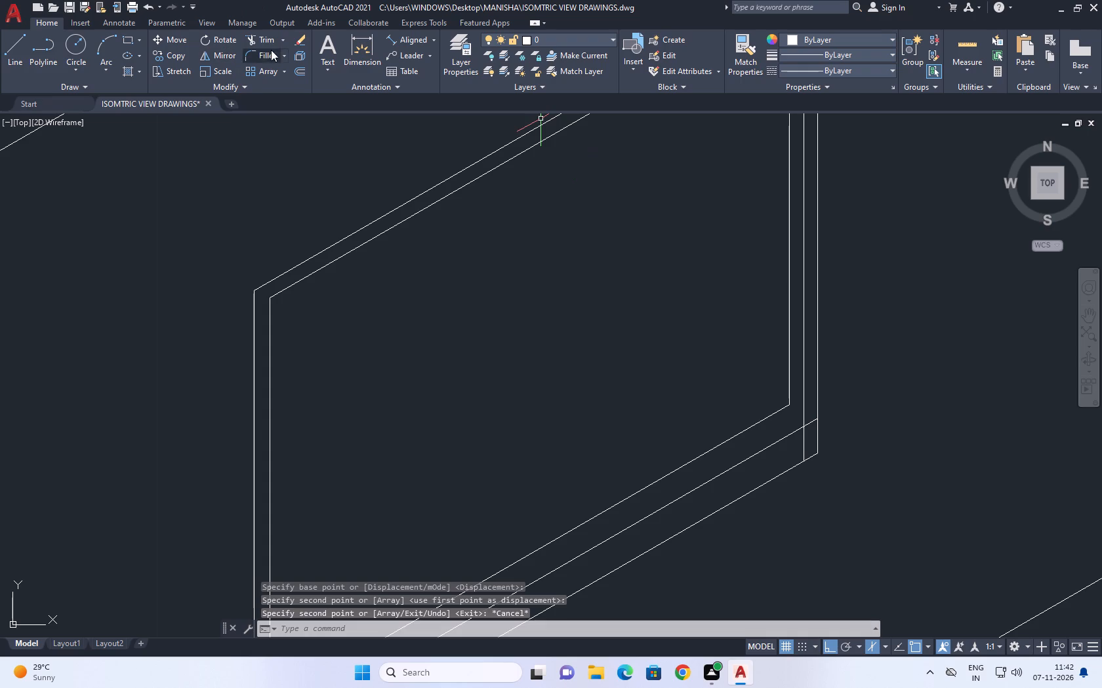
# Trim the crossing ends of the copied sill and vertical lines at the window's lower right corner.
pyautogui.click(267, 41)
pyautogui.scroll(2, 794, 458)
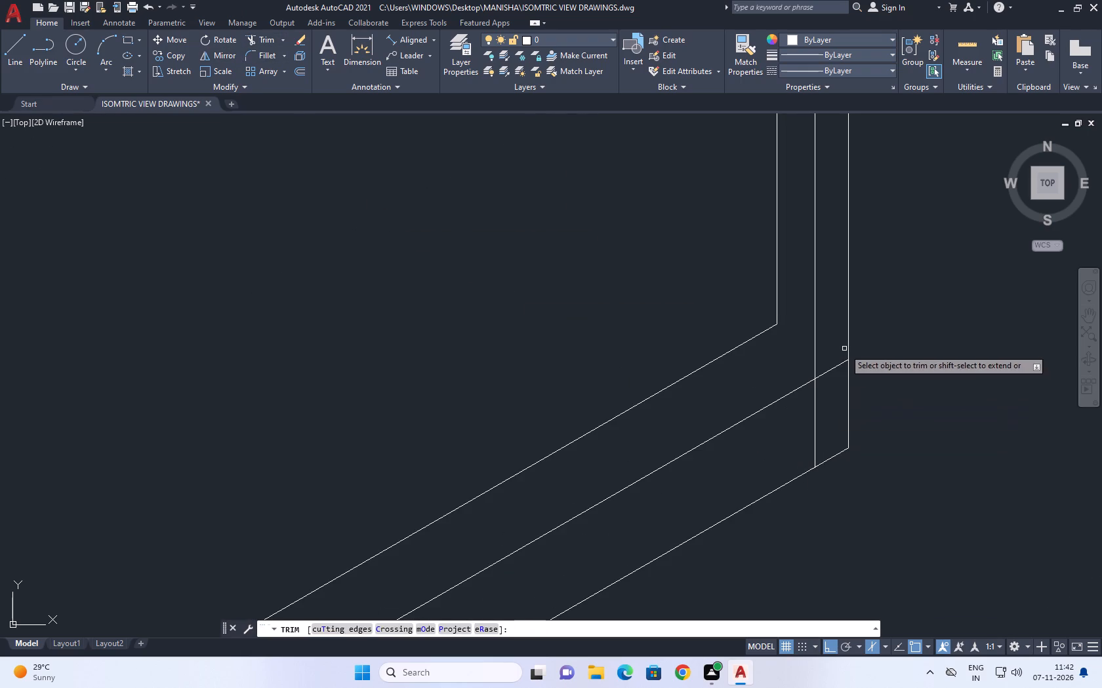
pyautogui.click(842, 354)
pyautogui.click(808, 430)
pyautogui.scroll(-3, 861, 350)
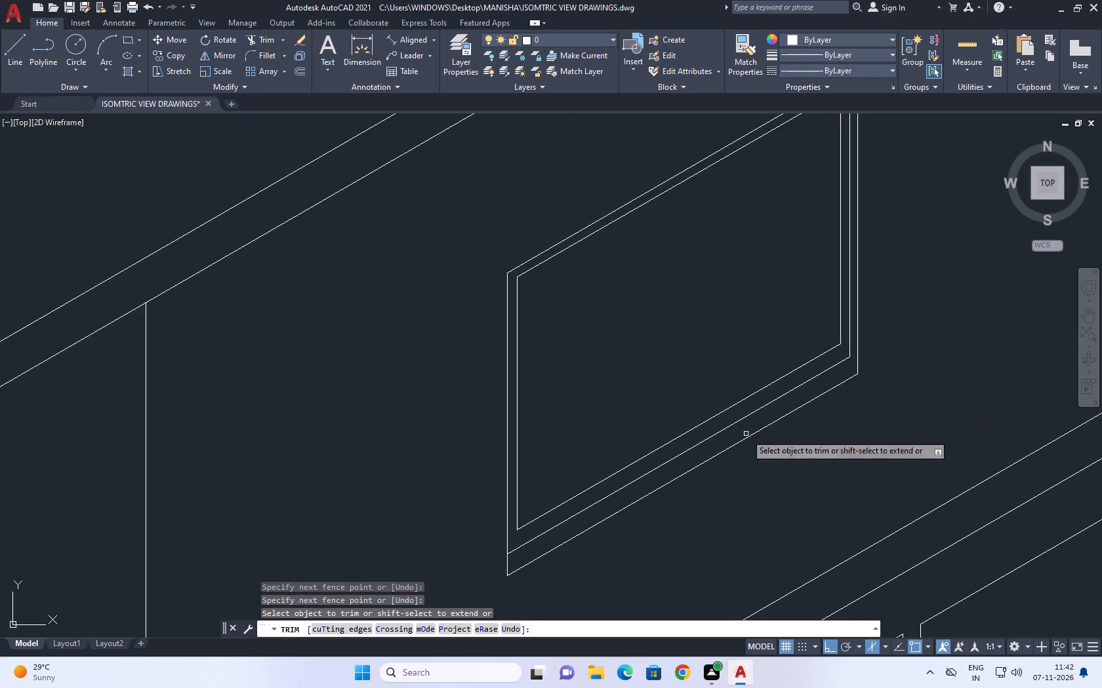
pyautogui.rightClick(649, 306)
pyautogui.click(691, 332)
# Draw a diagonal line joining the inner frame's lower right corner to the window's outer lower right corner.
pyautogui.moveTo(668, 350); pyautogui.dragTo(672, 368, button='middle')
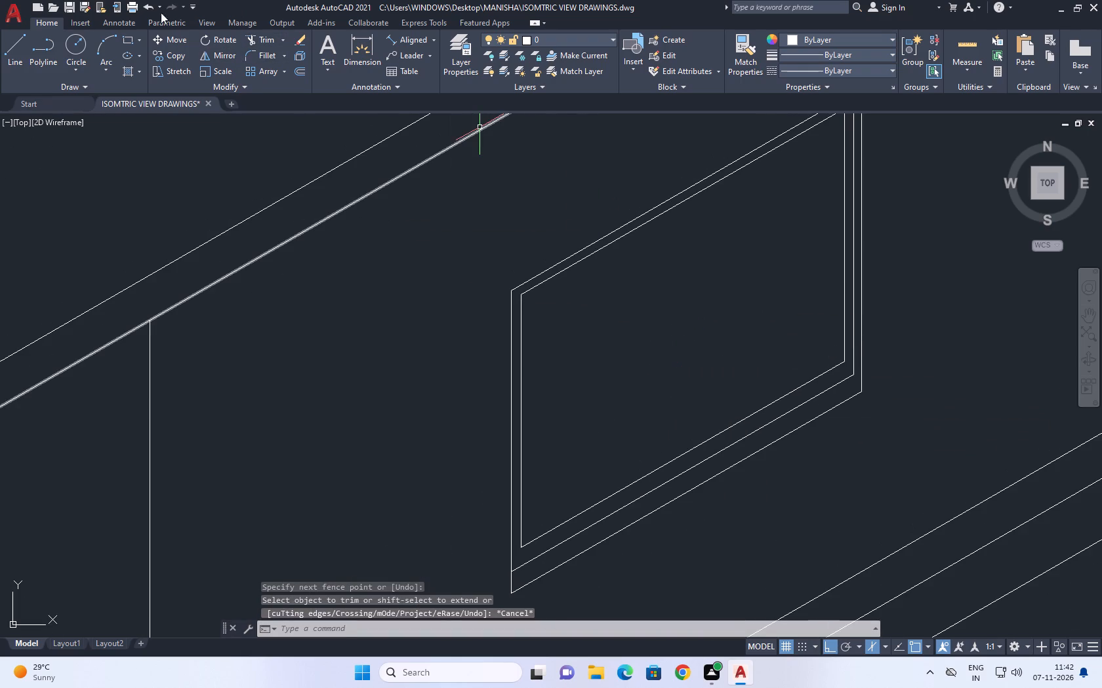
pyautogui.click(5, 60)
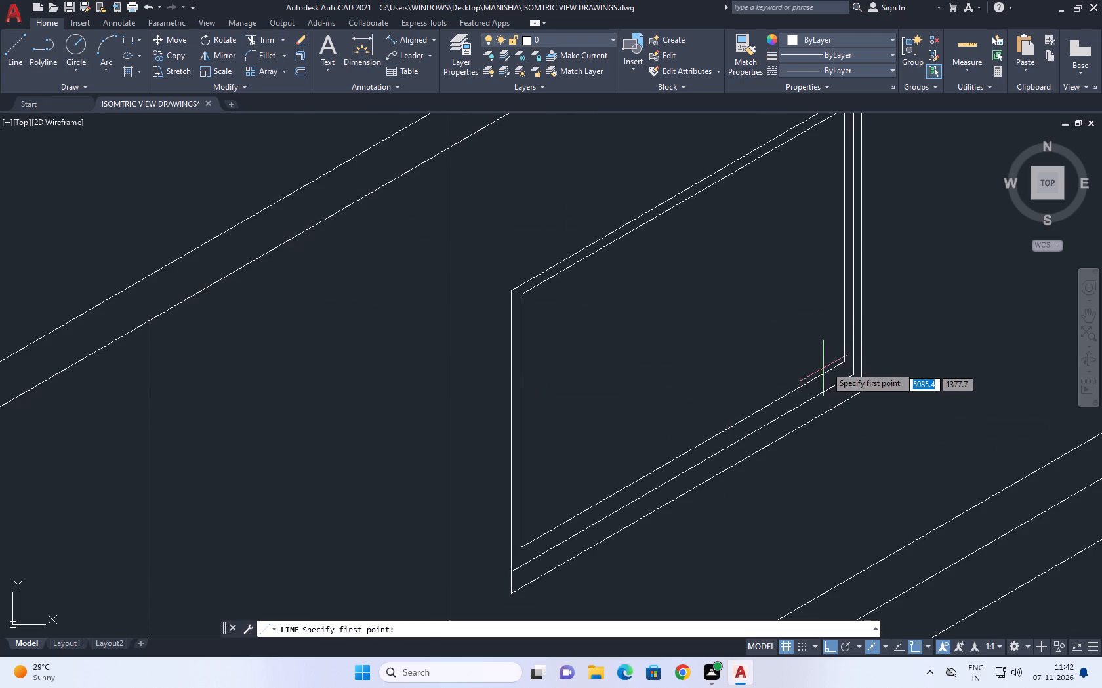
pyautogui.click(842, 364)
pyautogui.click(863, 394)
pyautogui.moveTo(886, 333); pyautogui.dragTo(885, 345, button='right')
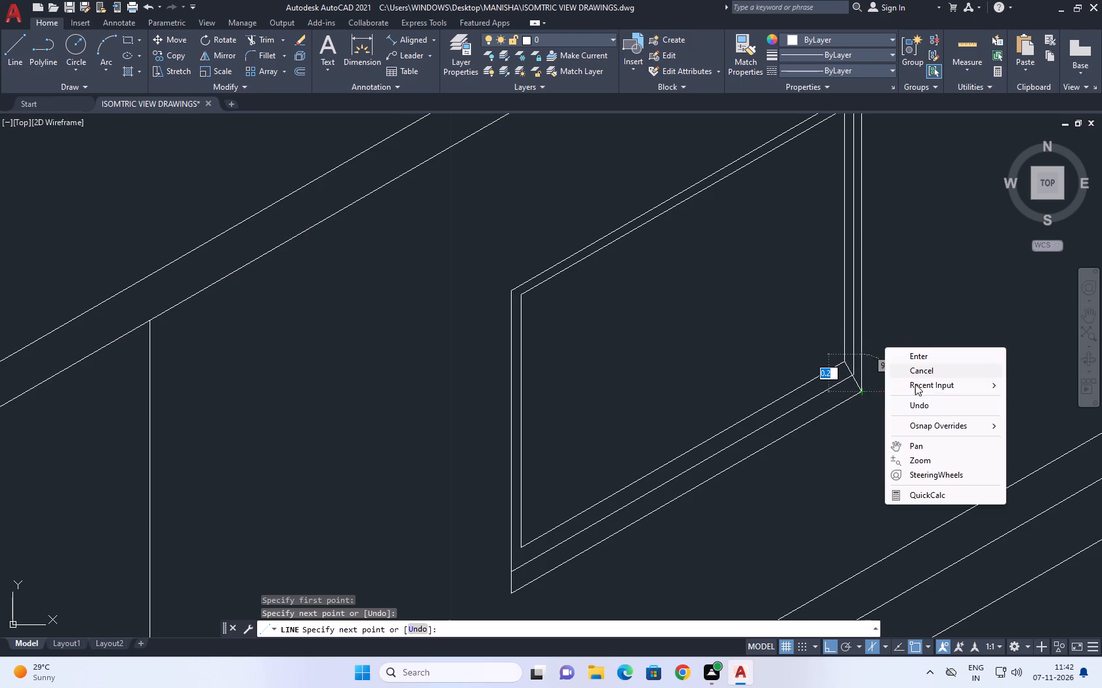
pyautogui.click(931, 373)
# Draw a diagonal line joining the inner frame's upper right corner to the window's outer upper right corner.
pyautogui.scroll(-2, 781, 317)
pyautogui.moveTo(819, 369); pyautogui.dragTo(678, 385, button='middle')
pyautogui.moveTo(725, 238); pyautogui.dragTo(722, 249, button='right')
pyautogui.click(785, 258)
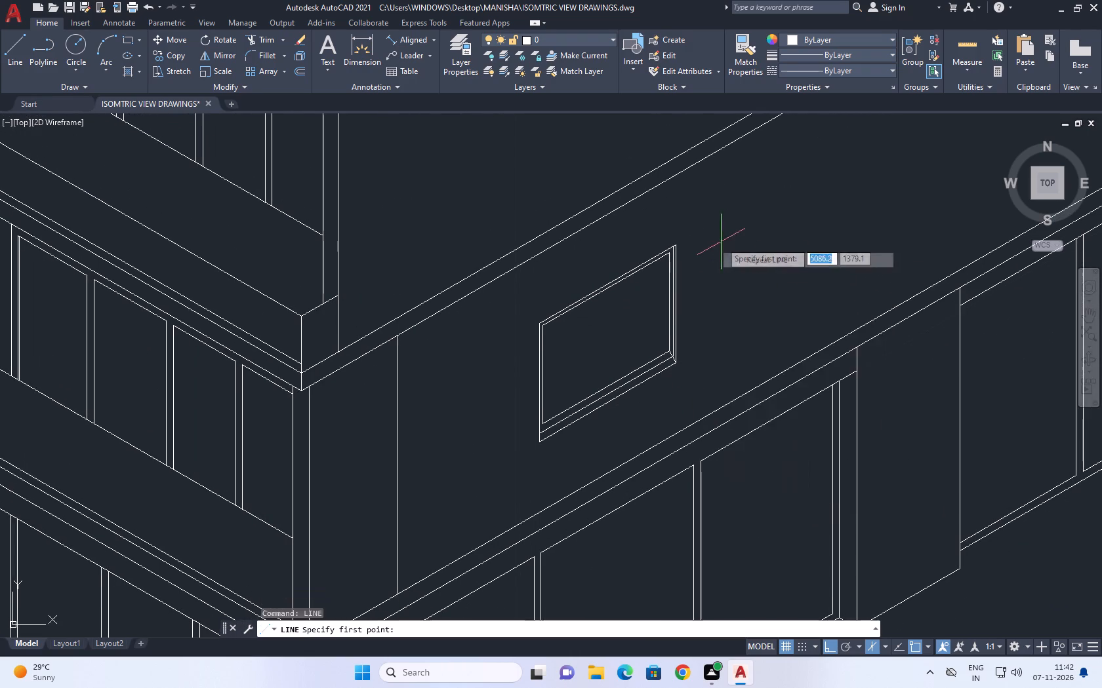
pyautogui.scroll(2, 720, 242)
pyautogui.scroll(2, 598, 266)
pyautogui.click(575, 270)
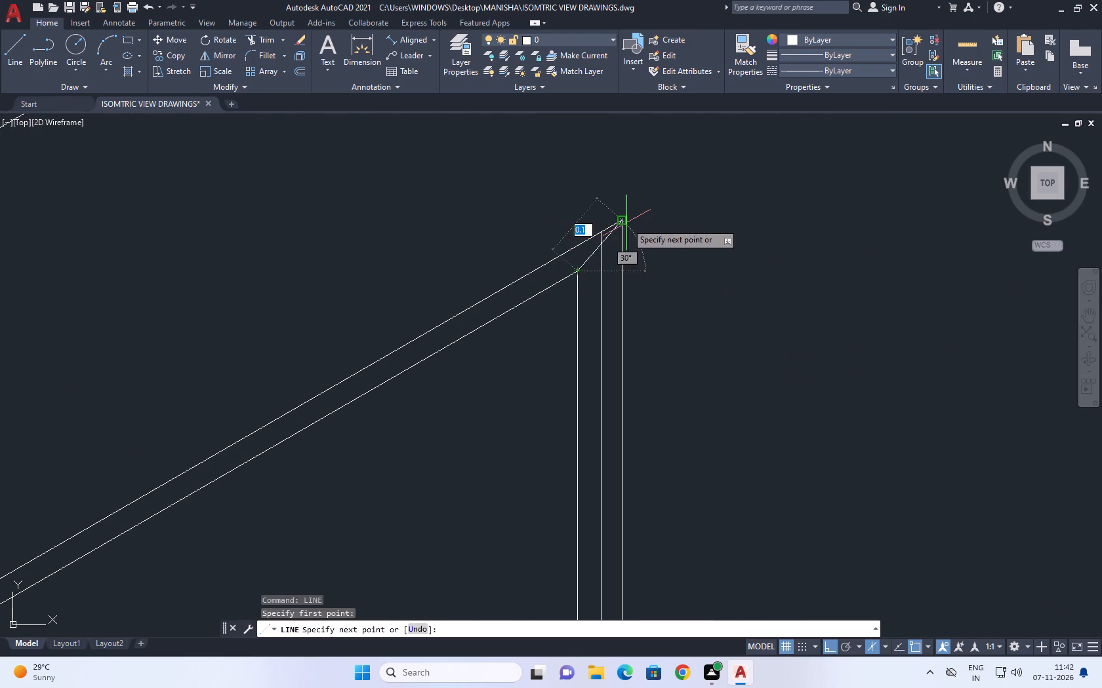
pyautogui.click(626, 221)
pyautogui.rightClick(659, 171)
pyautogui.click(734, 197)
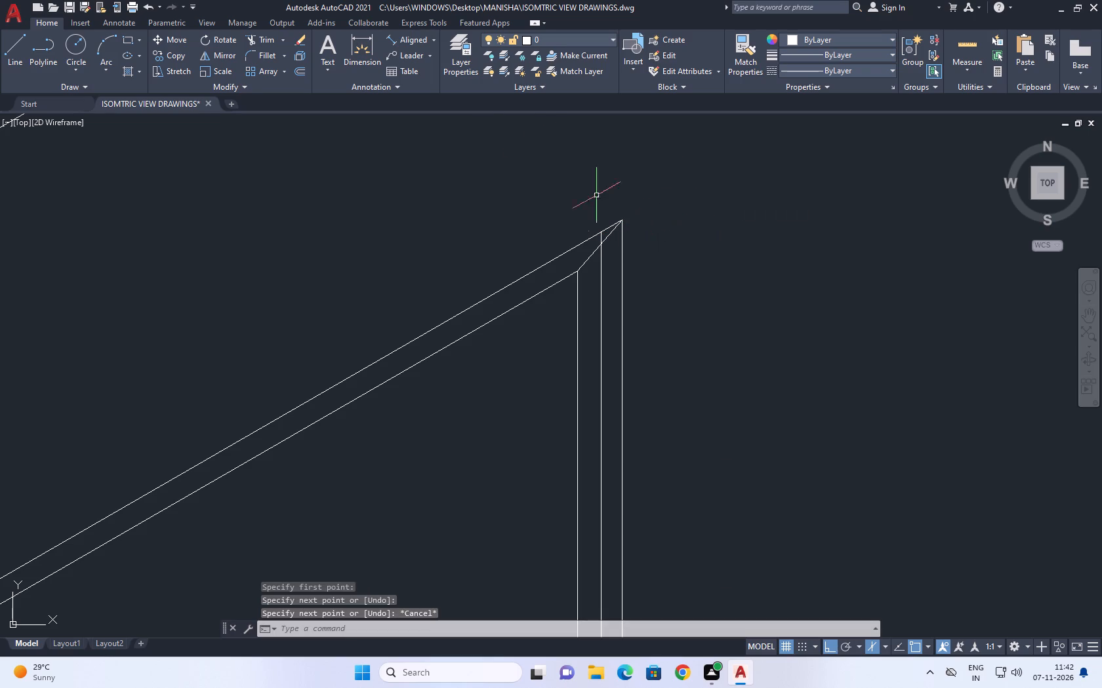
# Trim the intermediate vertical's end above the diagonal at the window's upper right corner.
pyautogui.click(265, 41)
pyautogui.scroll(2, 622, 256)
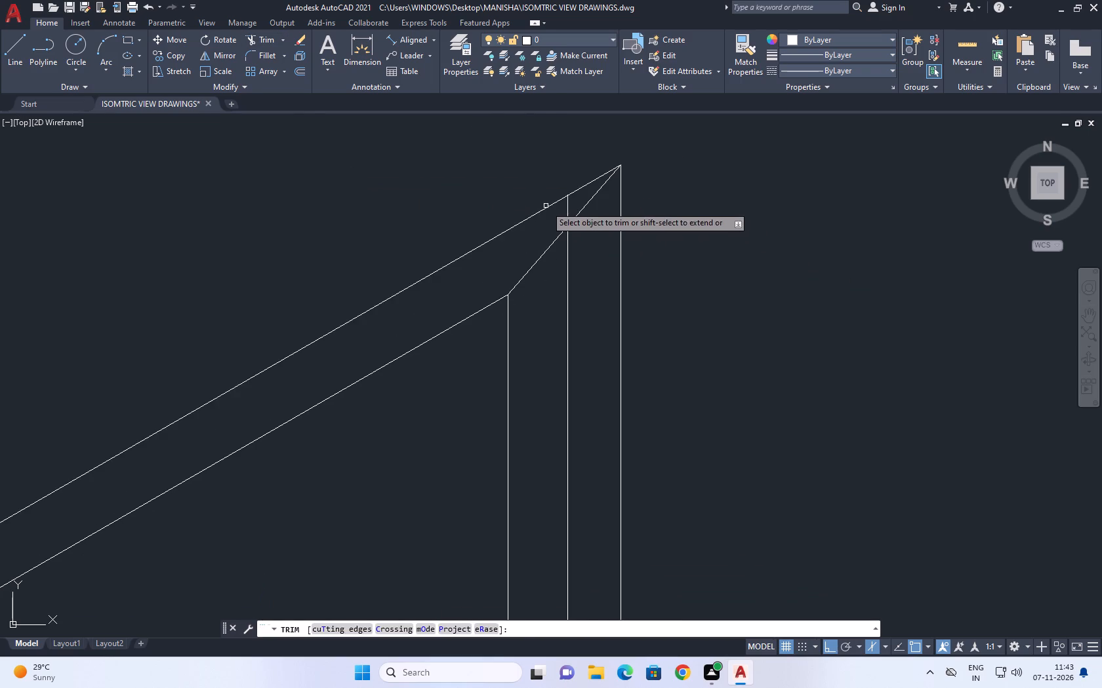
pyautogui.click(567, 213)
pyautogui.rightClick(644, 211)
pyautogui.click(688, 228)
# Draw a diagonal line joining the inner frame's lower left corner to the window's outer lower left corner.
pyautogui.scroll(-4, 727, 224)
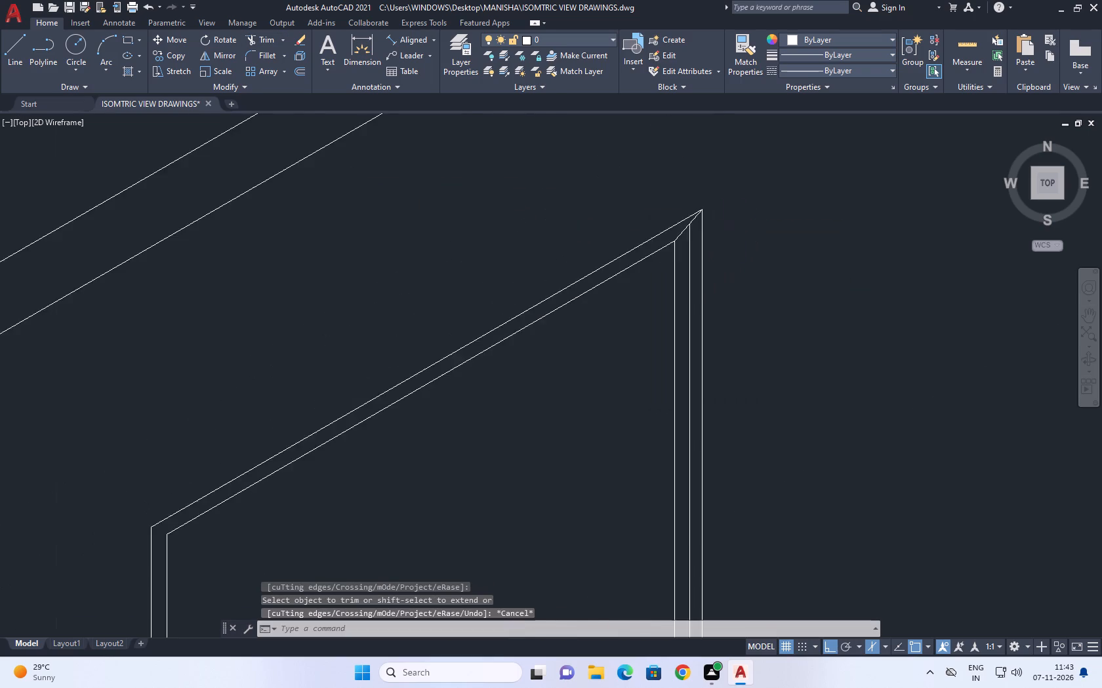
pyautogui.scroll(-1, 739, 232)
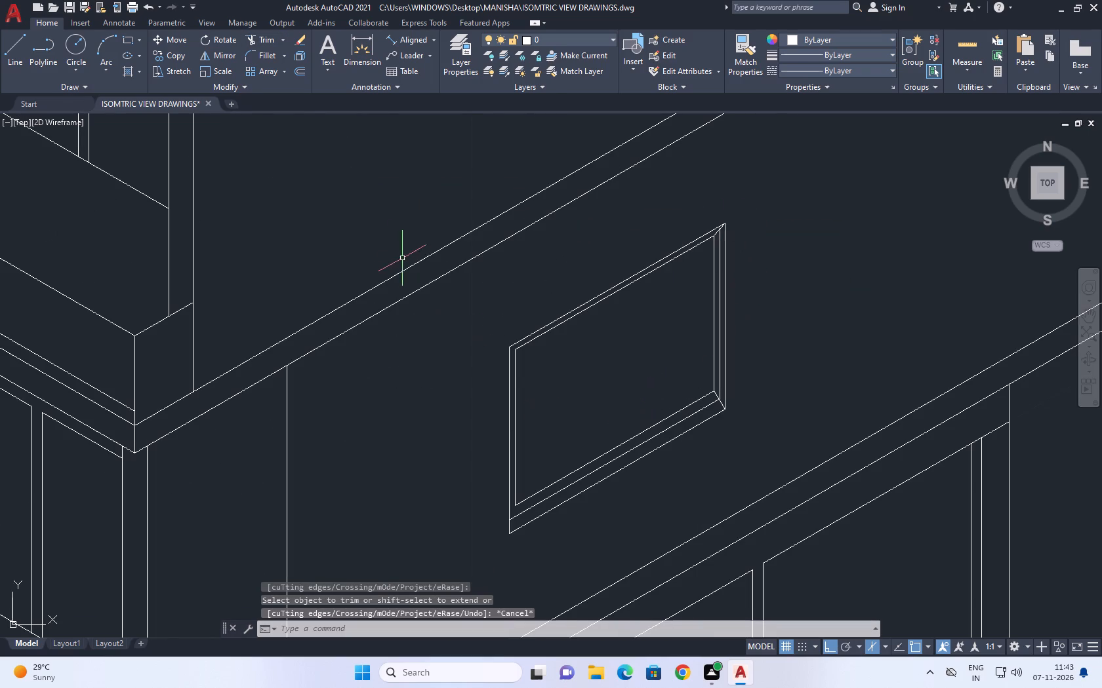
pyautogui.rightClick(335, 193)
pyautogui.click(229, 139)
pyautogui.click(232, 192)
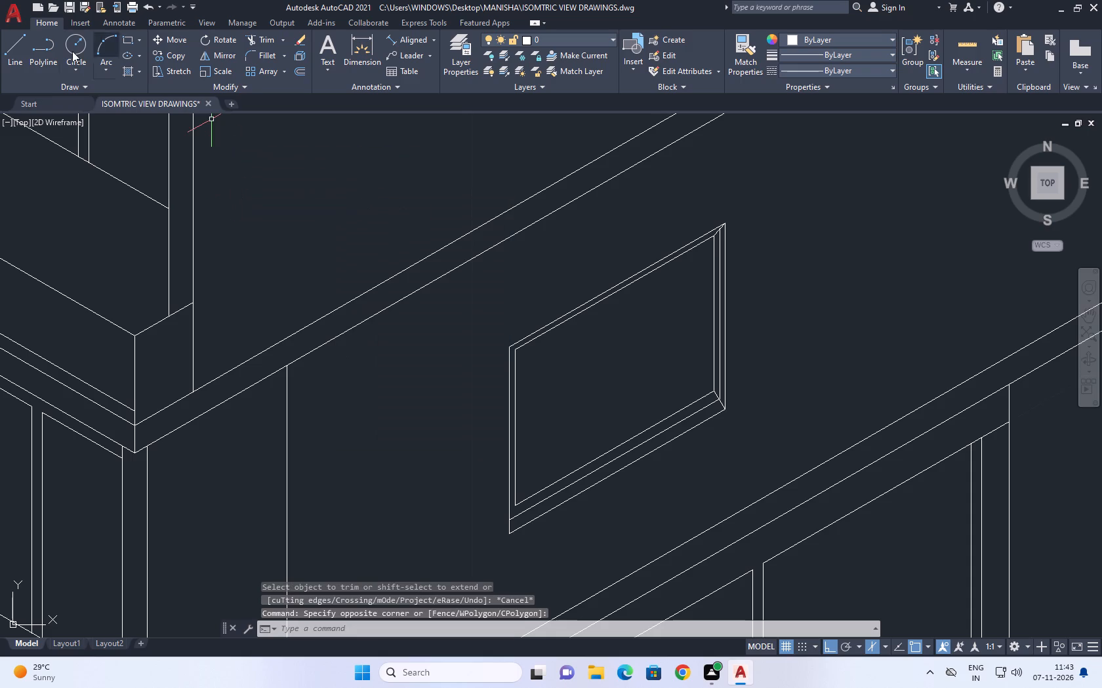
pyautogui.click(16, 60)
pyautogui.click(516, 506)
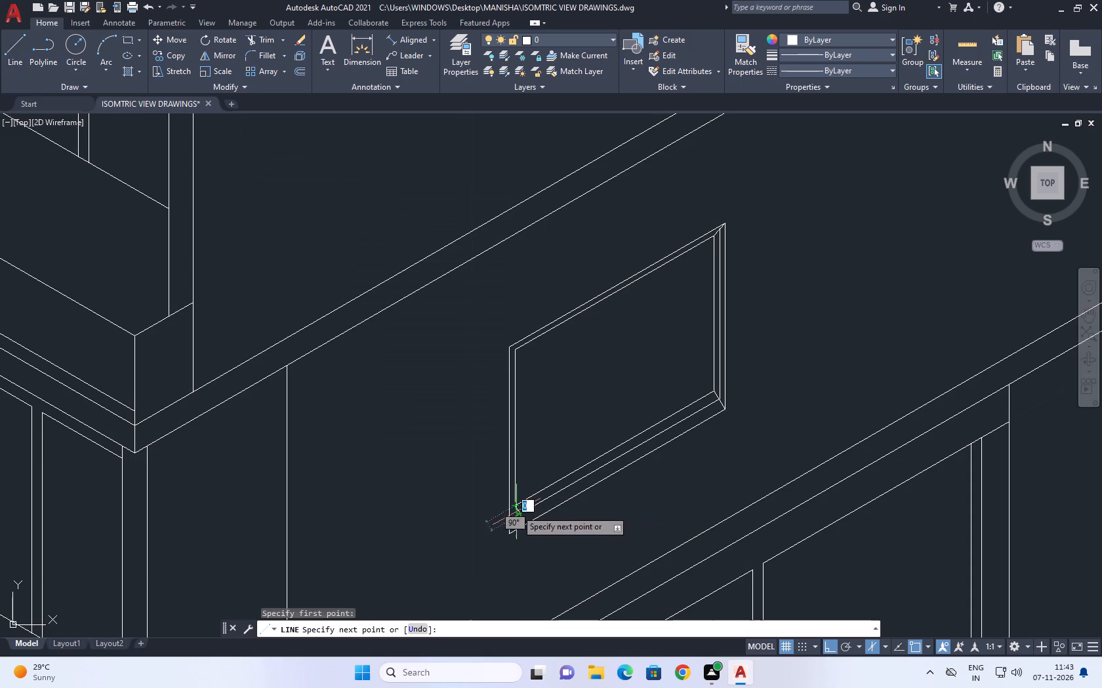
pyautogui.click(511, 536)
pyautogui.rightClick(571, 421)
pyautogui.click(611, 444)
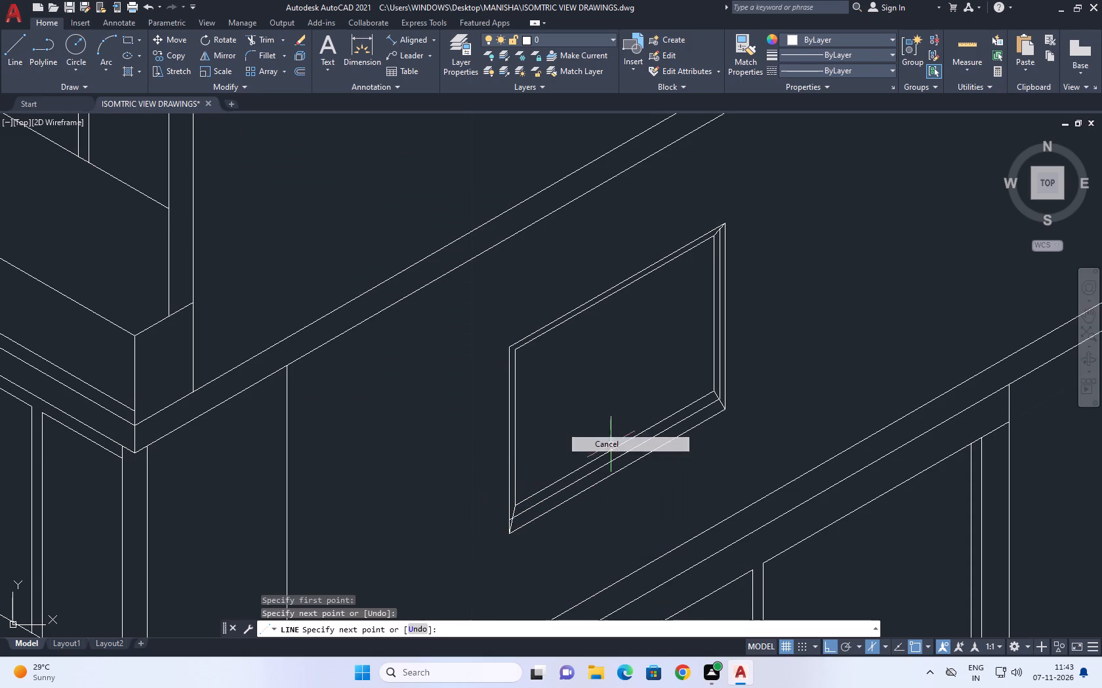
# Draw a vertical line from the midpoint of the inner frame's top edge down past its bottom edge.
pyautogui.scroll(-2, 662, 437)
pyautogui.scroll(-1, 728, 468)
pyautogui.moveTo(696, 450); pyautogui.dragTo(691, 471, button='middle')
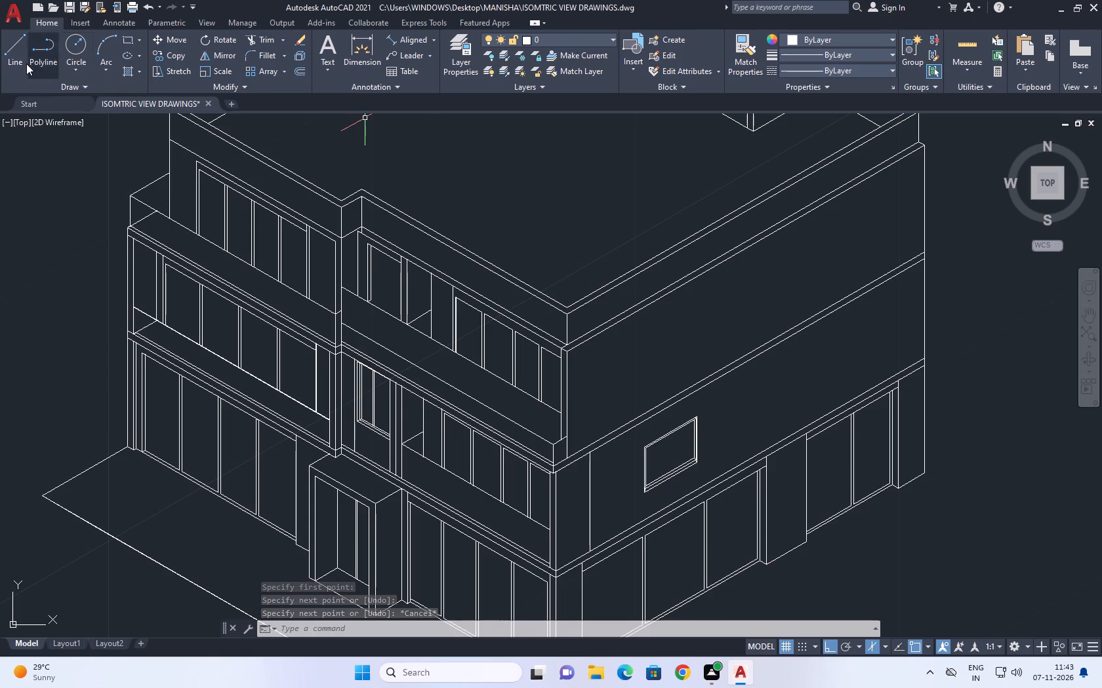
pyautogui.click(18, 59)
pyautogui.scroll(4, 690, 471)
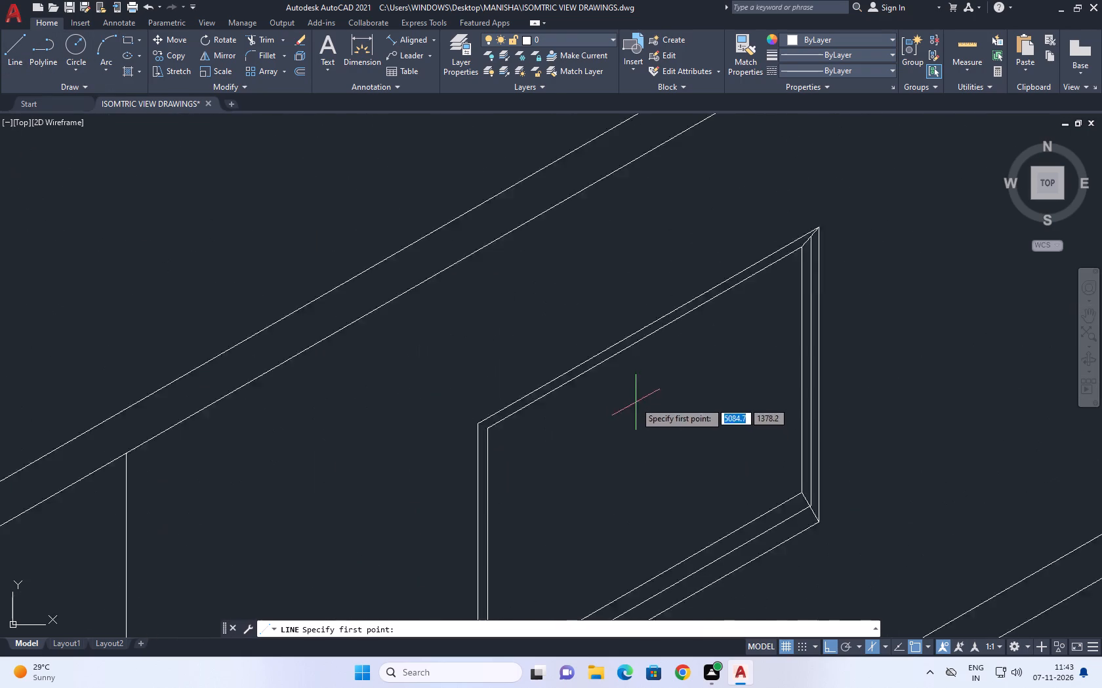
pyautogui.scroll(1, 634, 401)
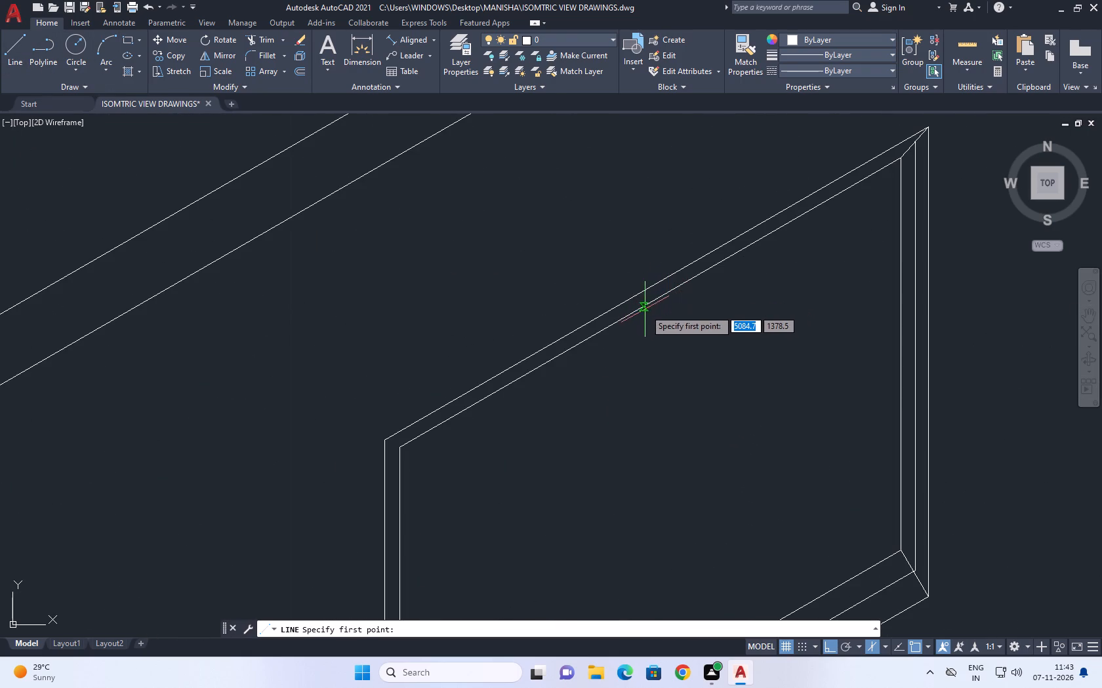
pyautogui.click(649, 303)
pyautogui.scroll(-3, 649, 301)
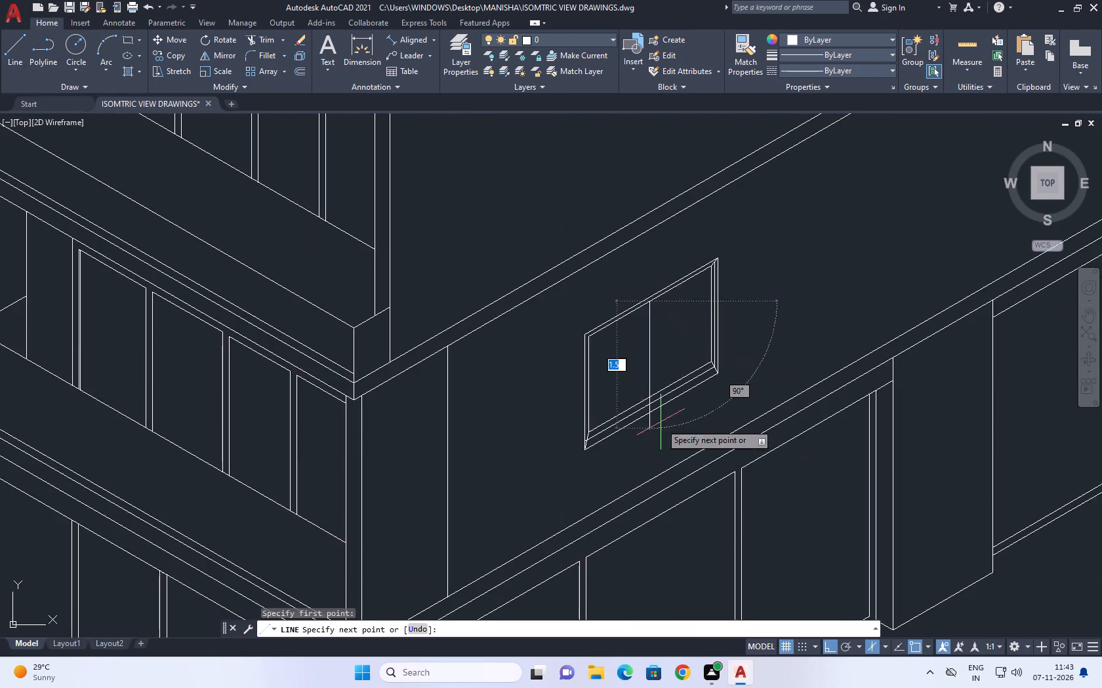
pyautogui.scroll(2, 661, 423)
pyautogui.scroll(5, 639, 358)
pyautogui.click(579, 427)
pyautogui.rightClick(660, 335)
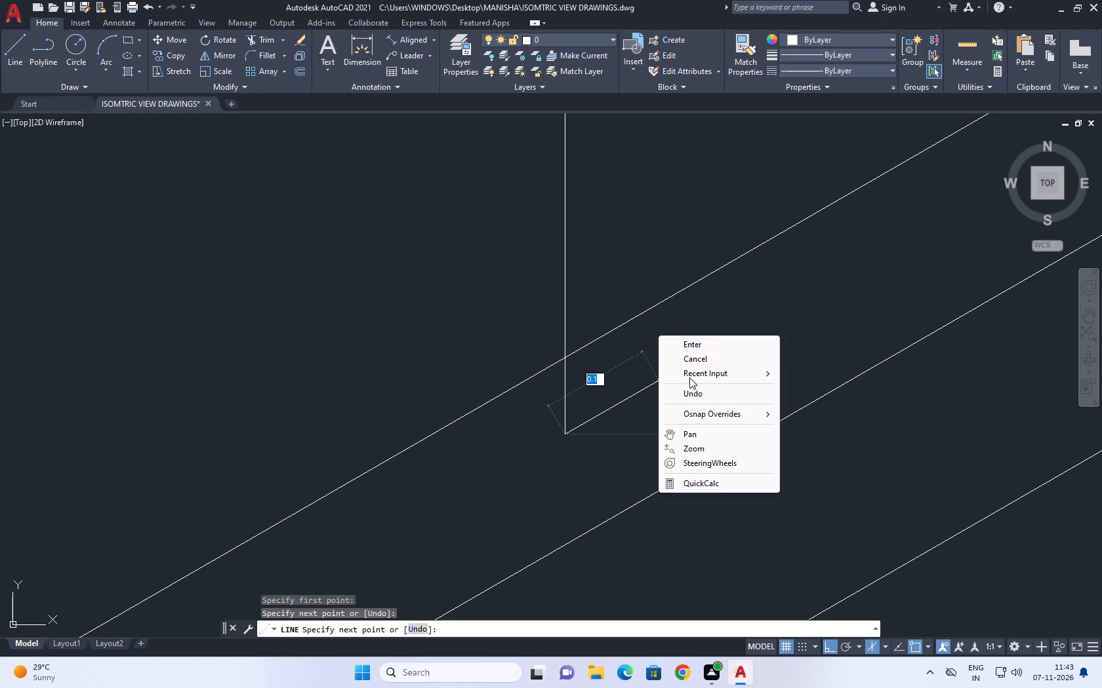
pyautogui.click(719, 365)
# Trim the central vertical line's overhang below the inner frame's bottom edge.
pyautogui.click(264, 35)
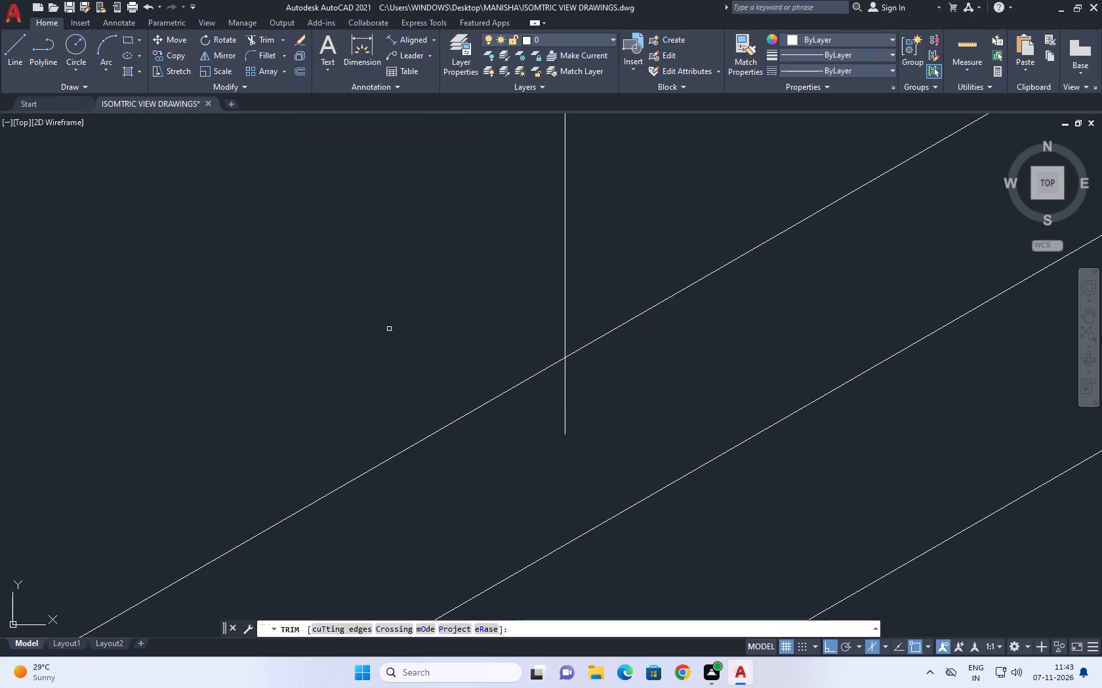
pyautogui.click(604, 391)
pyautogui.click(523, 434)
pyautogui.rightClick(624, 417)
pyautogui.click(659, 431)
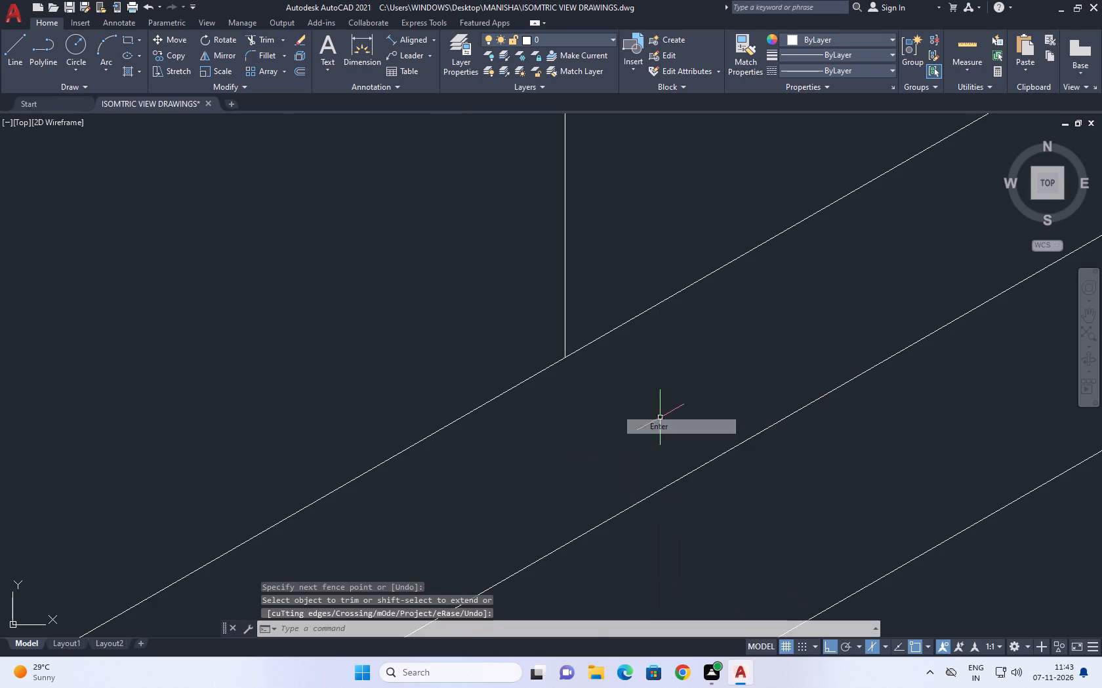
# Copy the side-wall window's central vertical line 0.025 to each side of it along the 30° isometric wall direction.
pyautogui.scroll(-2, 660, 413)
pyautogui.scroll(-3, 673, 318)
pyautogui.moveTo(686, 273); pyautogui.dragTo(657, 504, button='middle')
pyautogui.moveTo(631, 398); pyautogui.dragTo(625, 406)
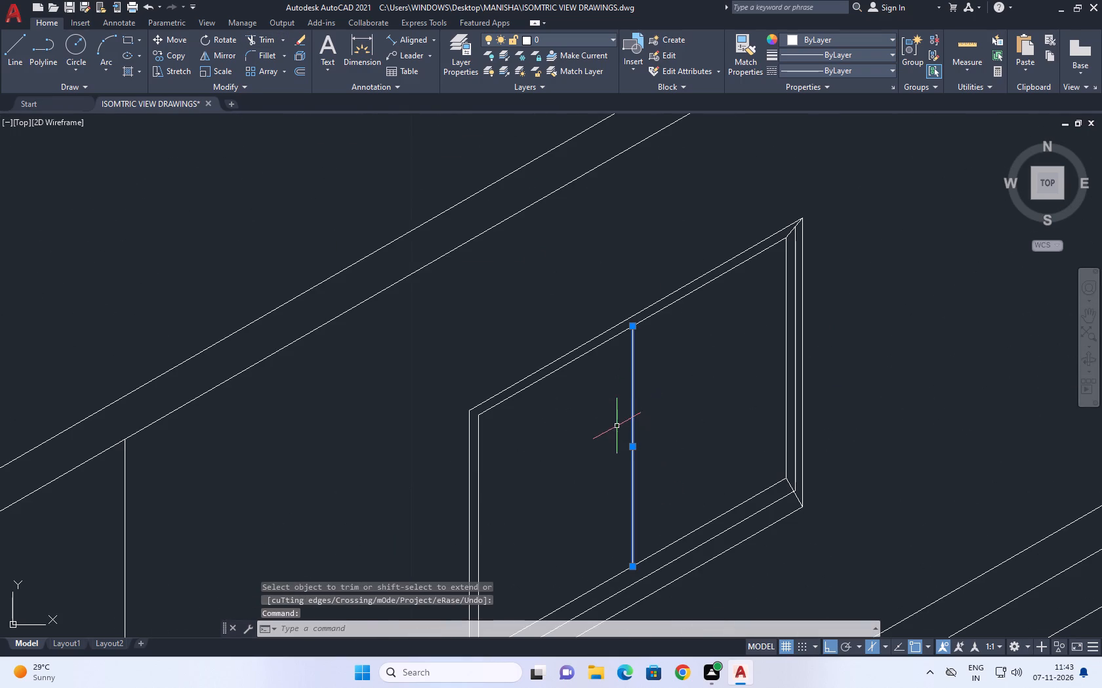
pyautogui.click(607, 428)
pyautogui.click(580, 440)
pyautogui.click(180, 57)
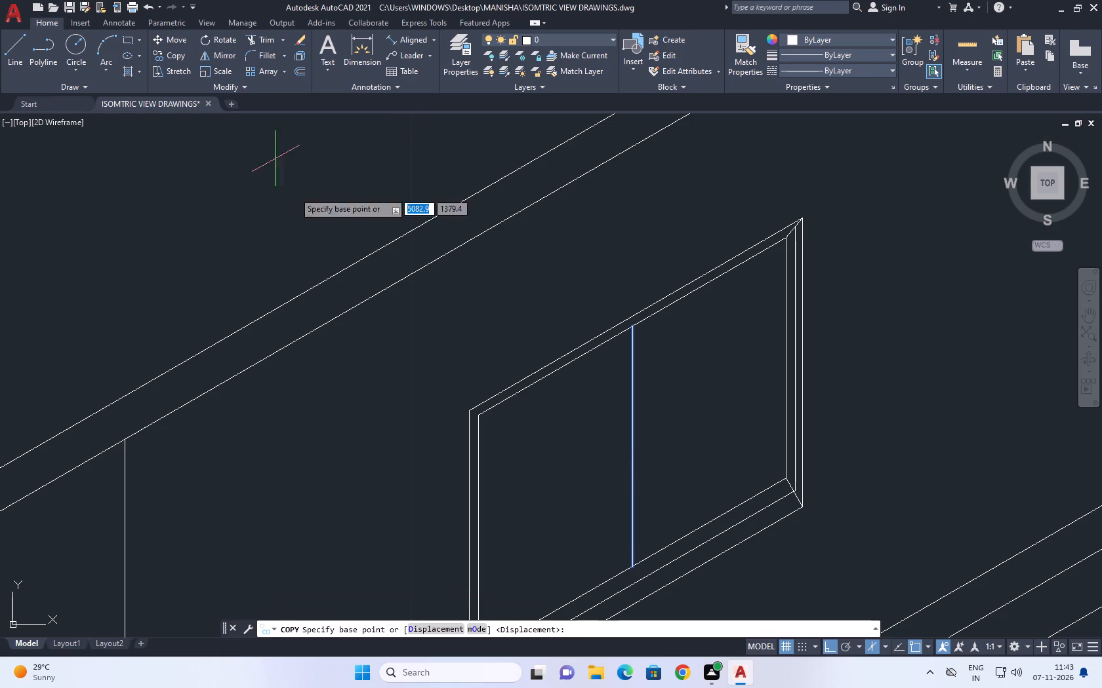
pyautogui.click(678, 469)
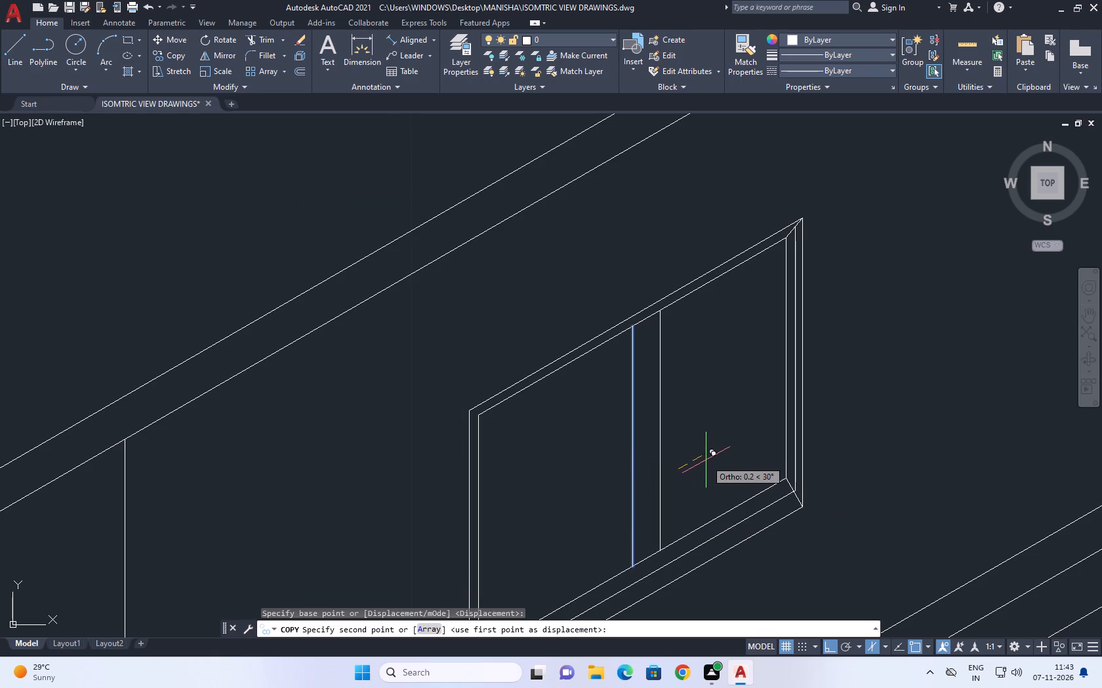
pyautogui.write('0.01')
pyautogui.press('Return')
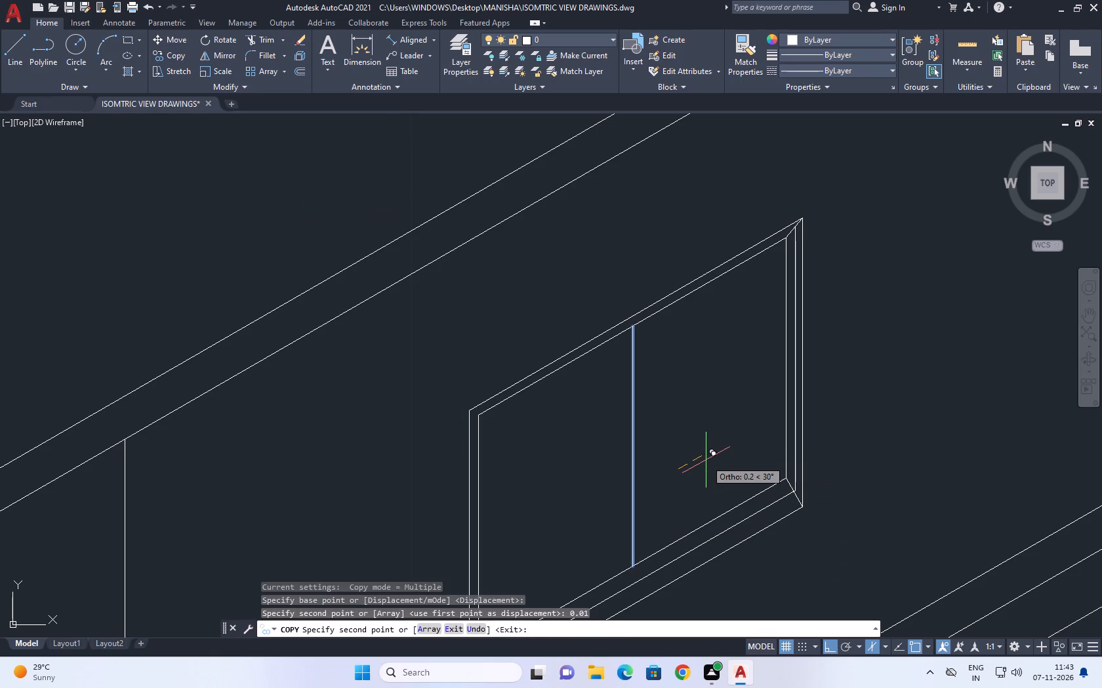
pyautogui.hotkey('ctrl', 'z')
pyautogui.write('0.025')
pyautogui.press('Return')
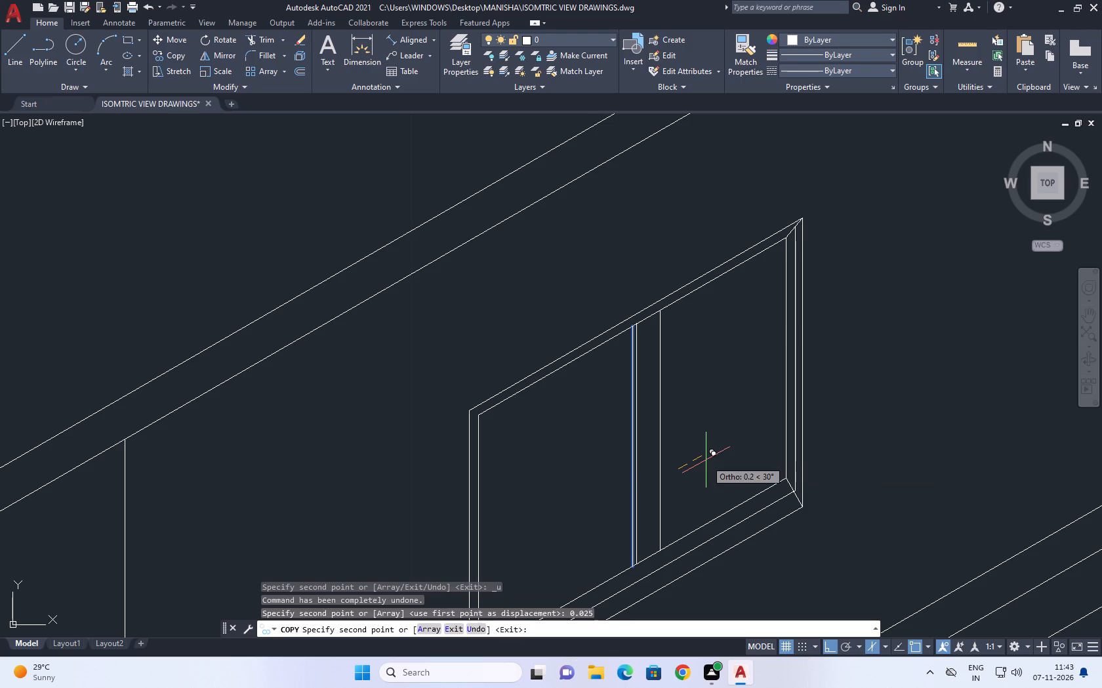
pyautogui.write('0.025')
pyautogui.press('Return')
pyautogui.rightClick(718, 444)
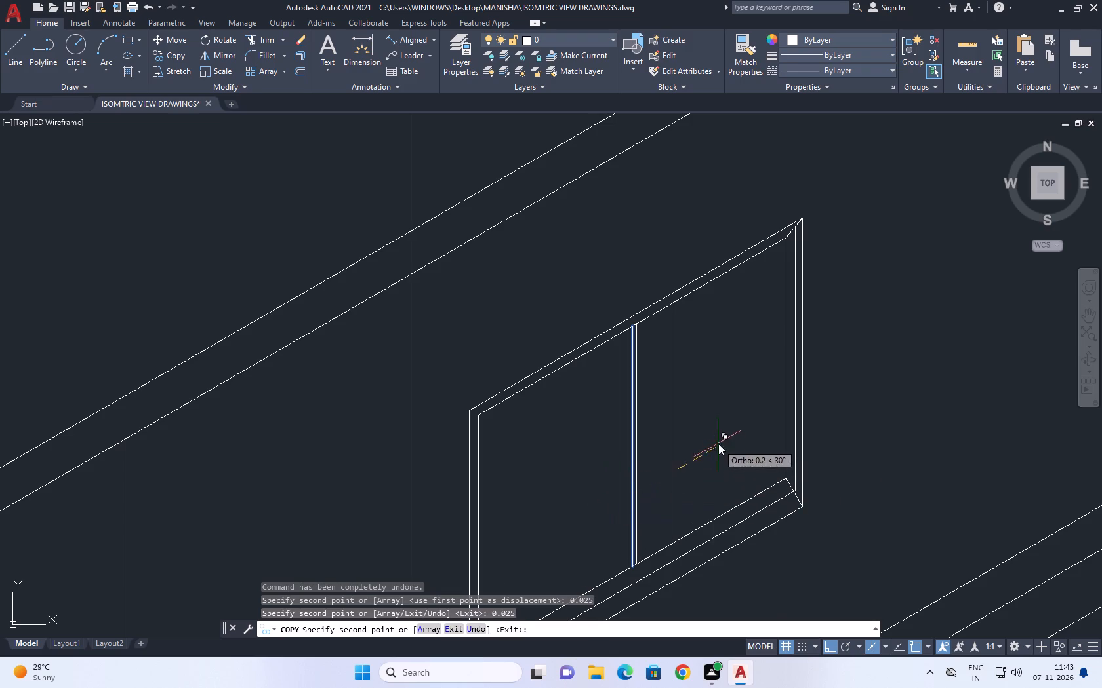
pyautogui.click(763, 469)
# Erase the original middle line between the two new mullion lines.
pyautogui.scroll(2, 629, 474)
pyautogui.click(638, 469)
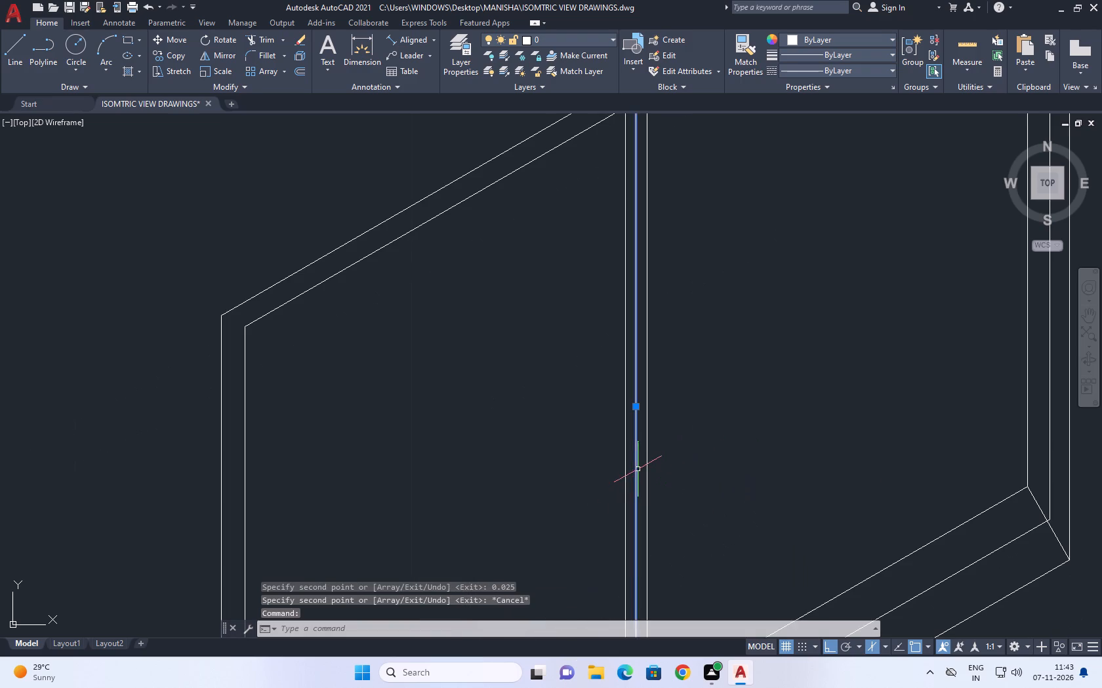
pyautogui.rightClick(765, 402)
pyautogui.click(805, 152)
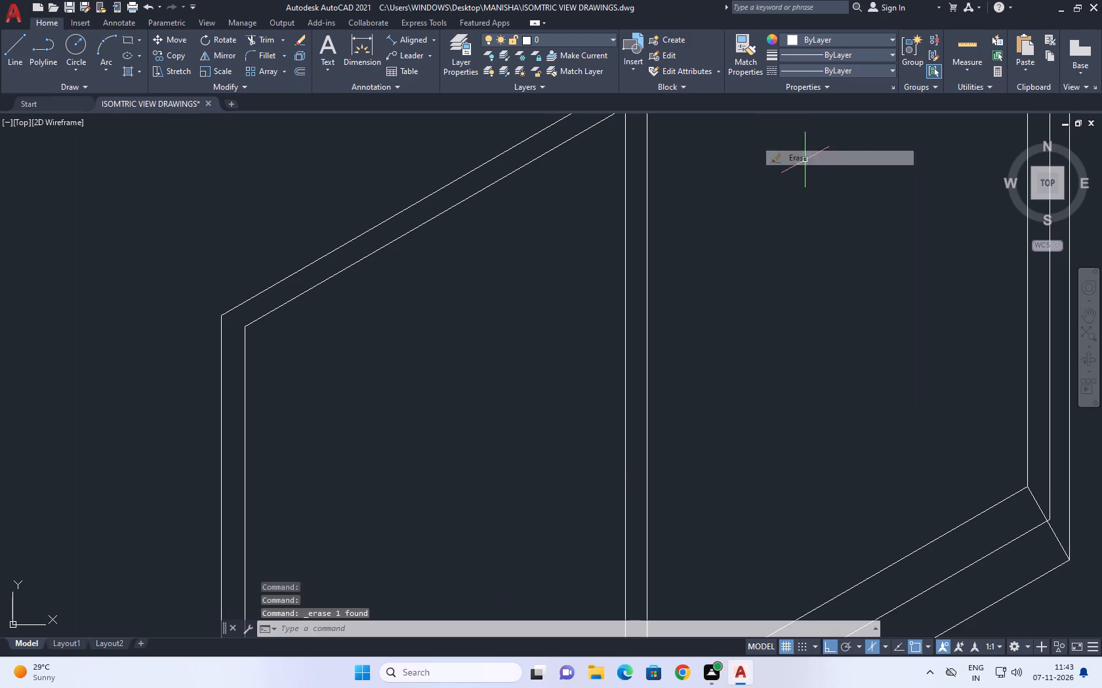
# Copy the complete framed window about 6.3 units along the side wall at 30°, toward the building's rear end.
pyautogui.scroll(-2, 565, 442)
pyautogui.moveTo(767, 440); pyautogui.dragTo(720, 482, button='middle')
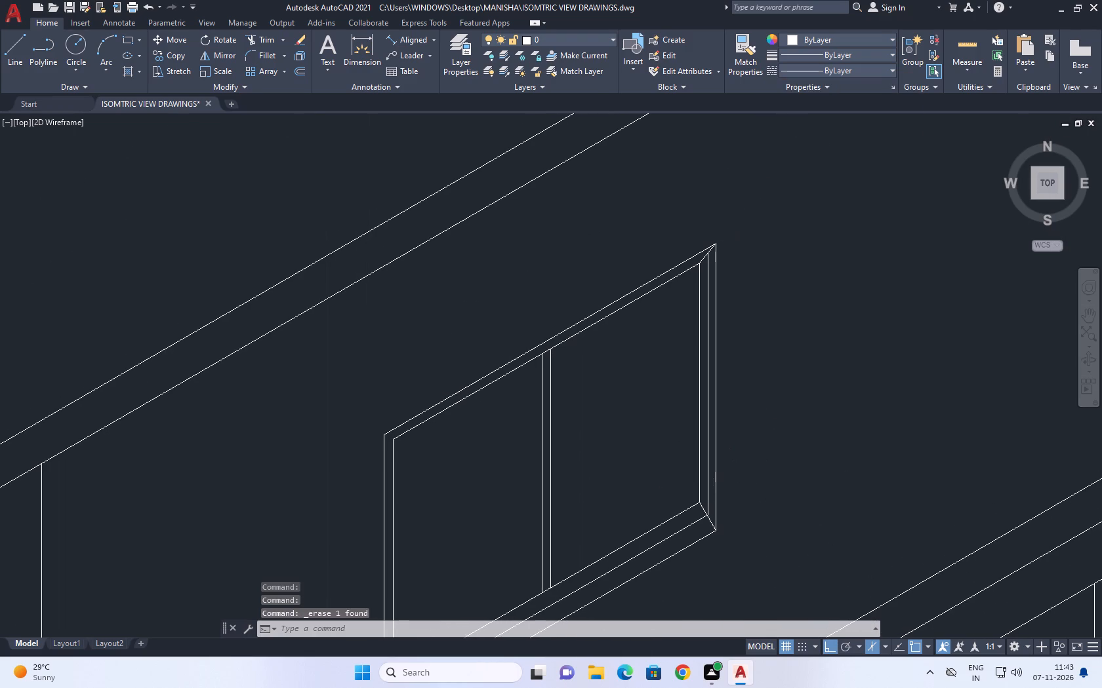
pyautogui.scroll(-2, 621, 357)
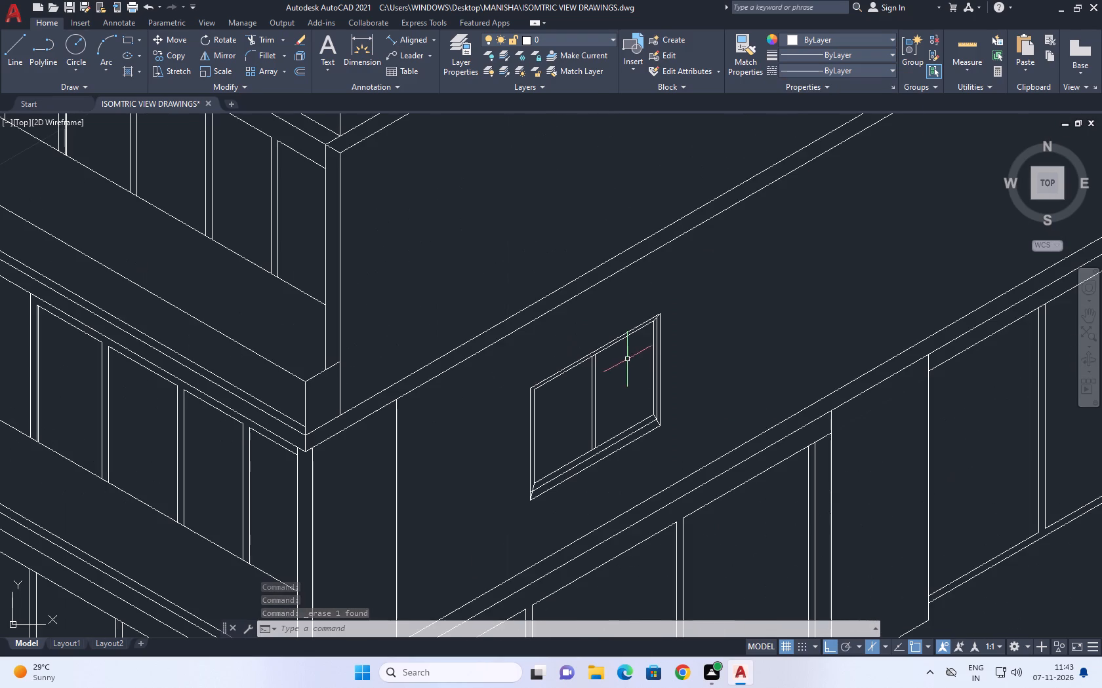
pyautogui.click(684, 306)
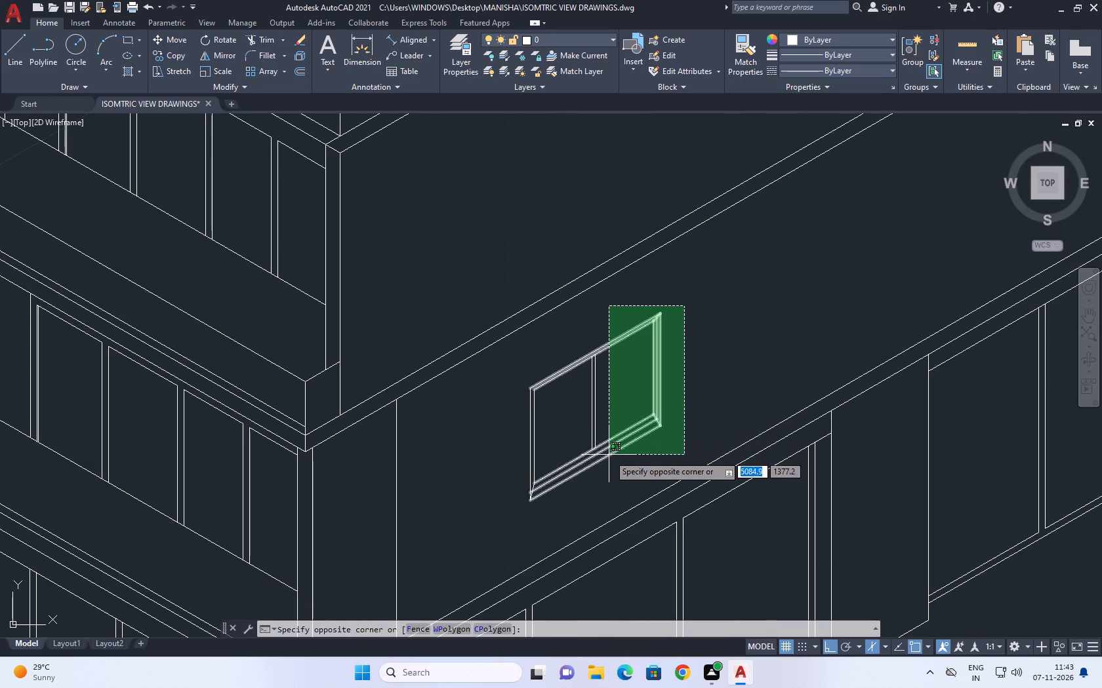
pyautogui.click(573, 459)
pyautogui.moveTo(568, 508); pyautogui.dragTo(561, 501)
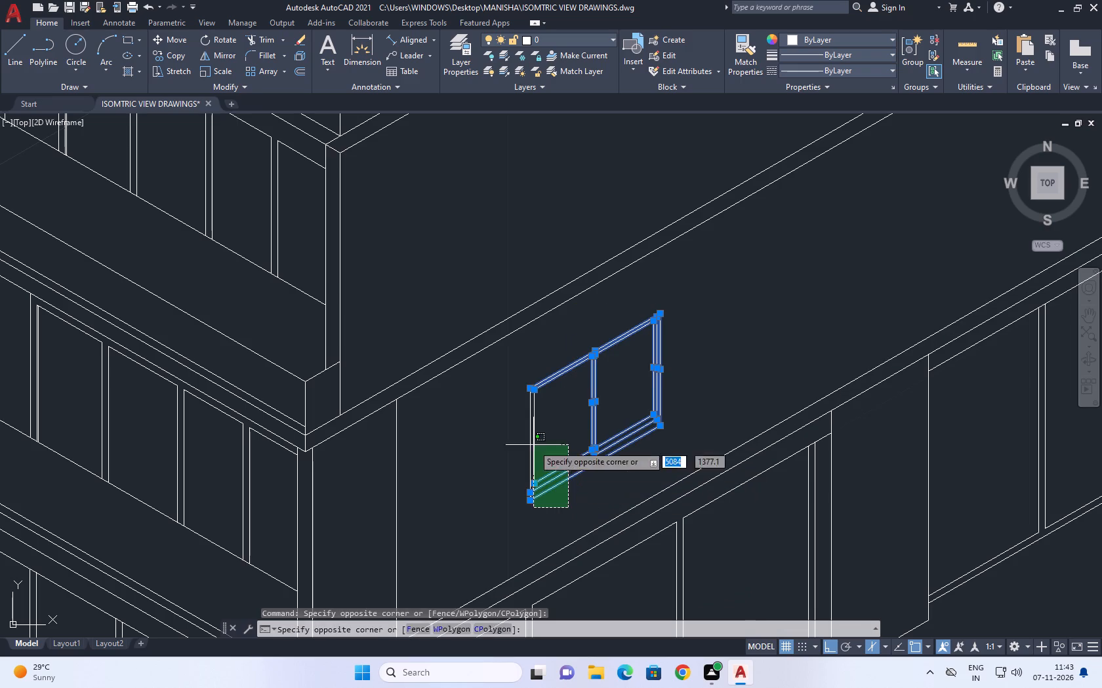
pyautogui.click(520, 384)
pyautogui.scroll(3, 670, 372)
pyautogui.scroll(-3, 671, 366)
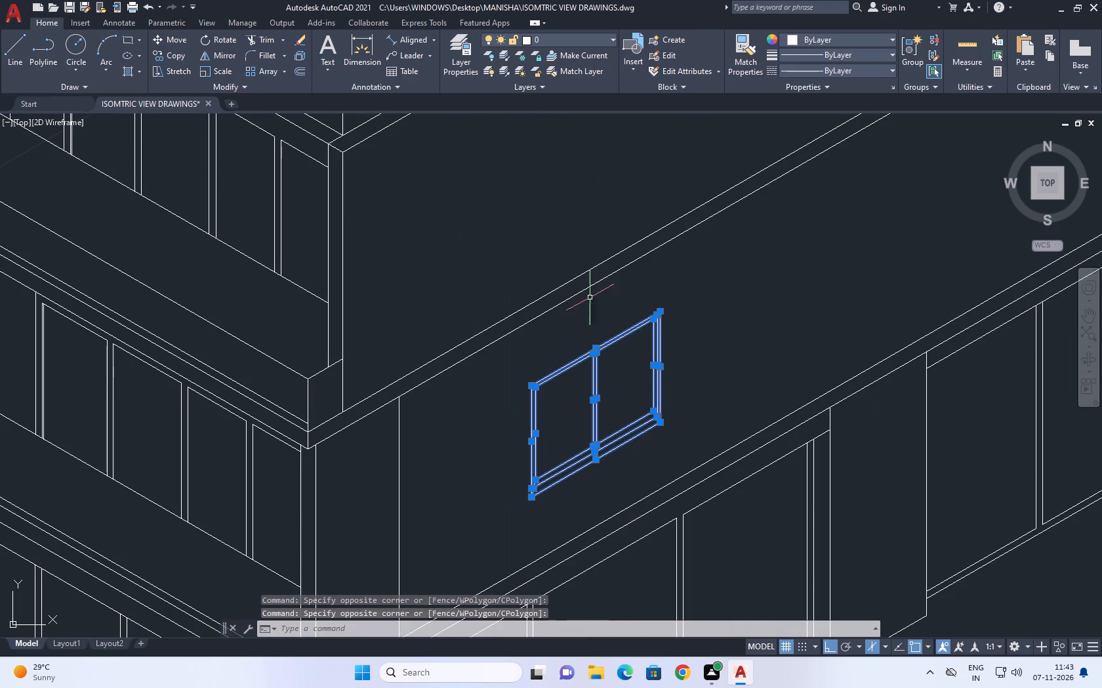
pyautogui.click(184, 58)
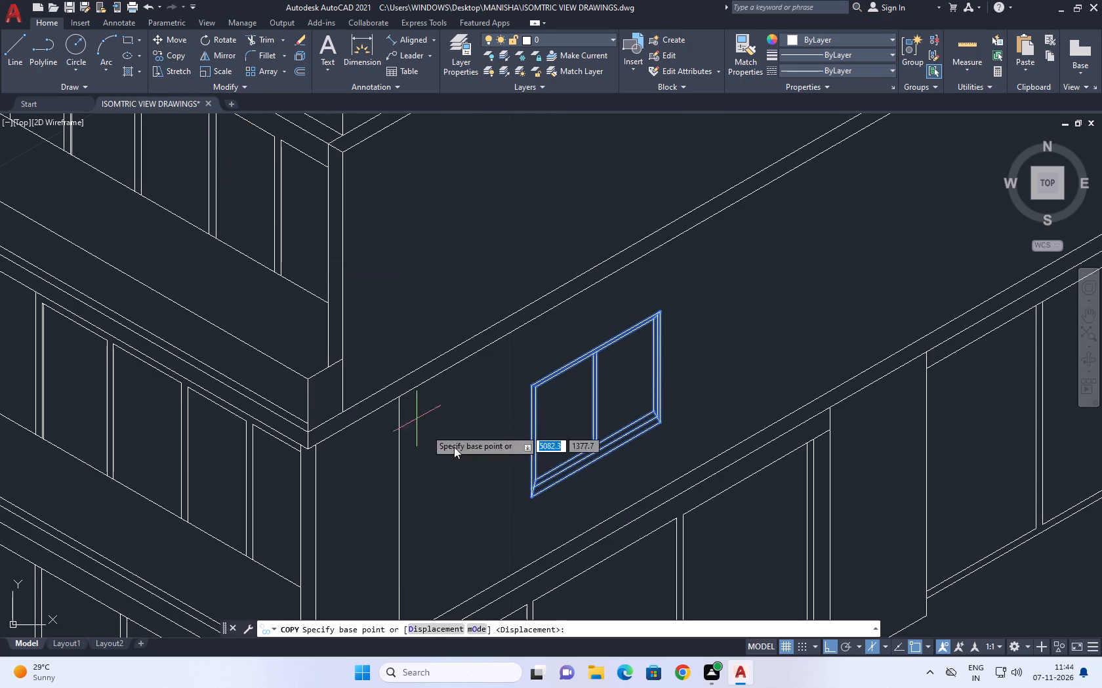
pyautogui.click(529, 499)
pyautogui.scroll(-2, 614, 461)
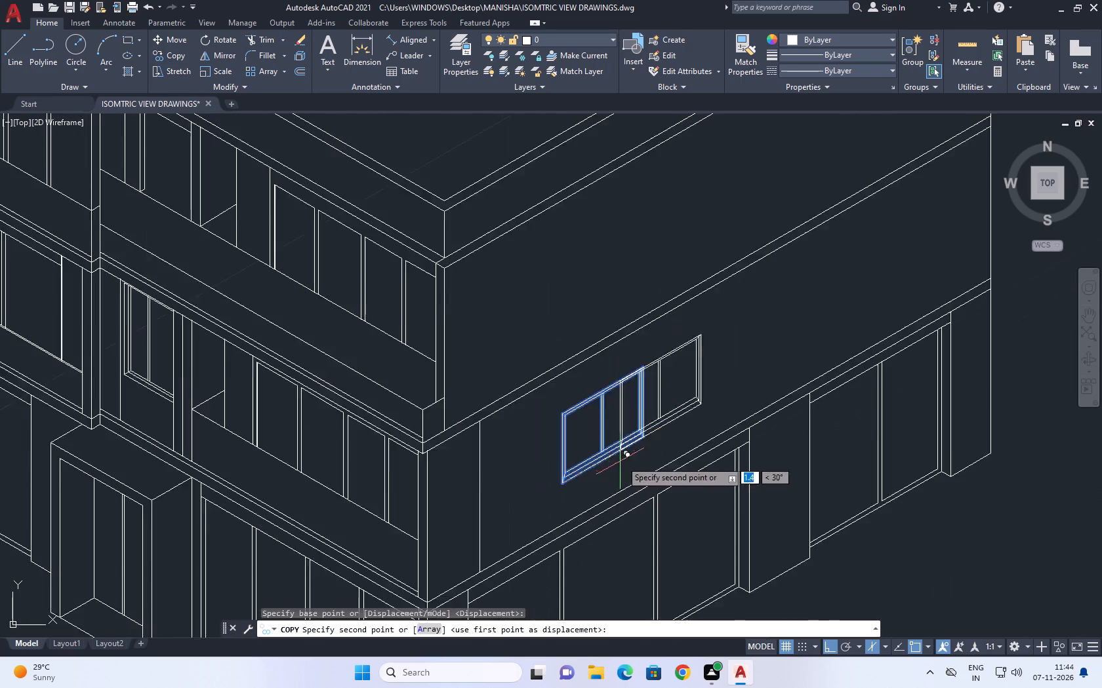
pyautogui.scroll(-1, 626, 459)
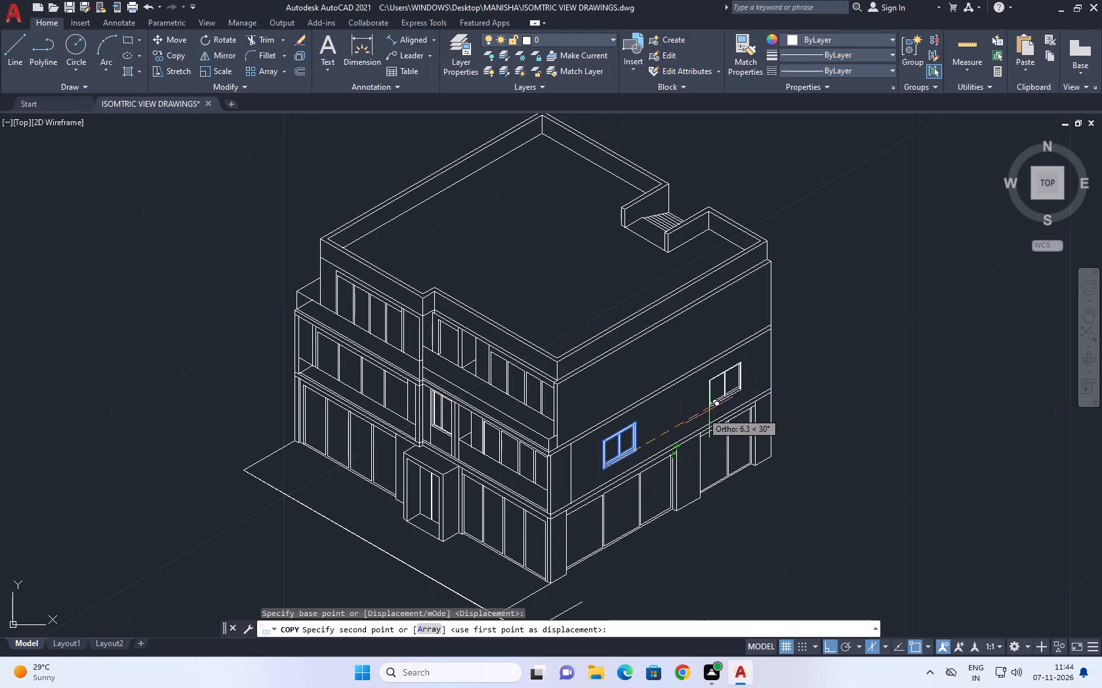
pyautogui.click(708, 408)
pyautogui.press('space')
# Copy both side-wall windows about 3.9 units straight up onto the top floor's wall.
pyautogui.scroll(2, 620, 440)
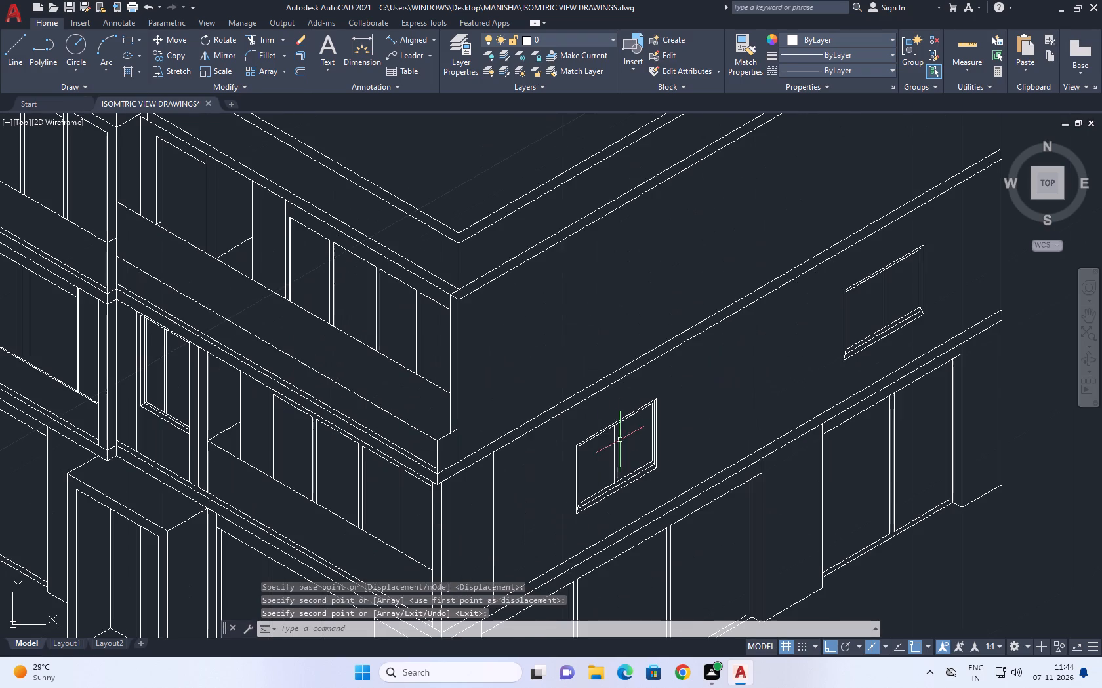
pyautogui.click(532, 339)
pyautogui.click(684, 540)
pyautogui.moveTo(727, 370); pyautogui.dragTo(626, 453, button='middle')
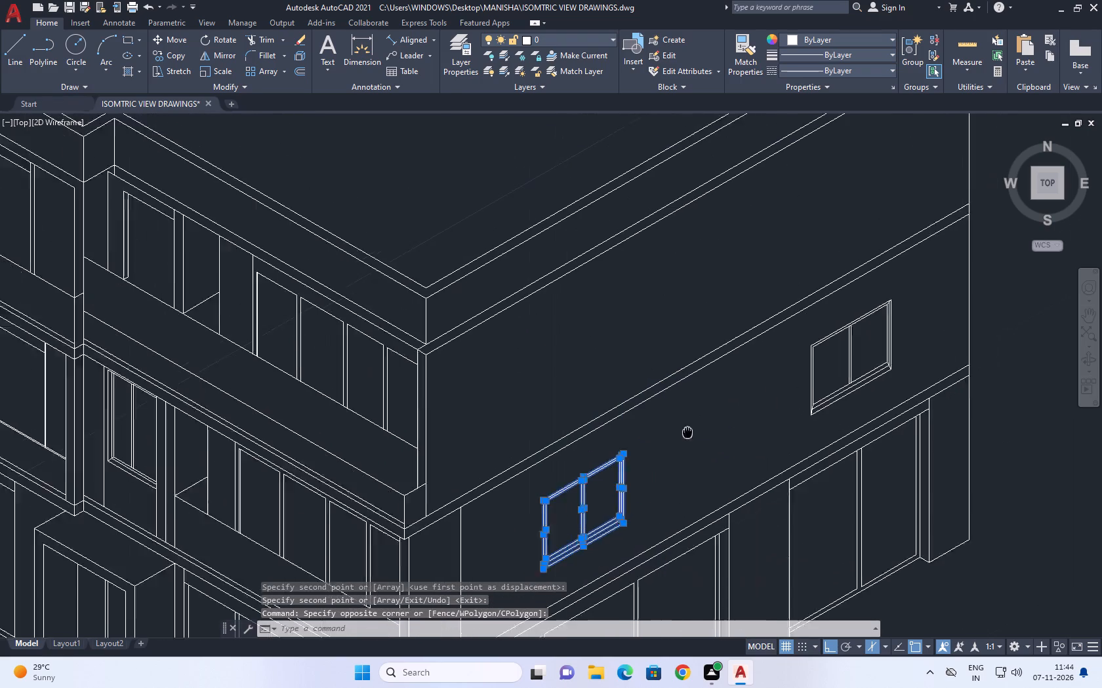
pyautogui.moveTo(626, 453); pyautogui.dragTo(598, 453, button='middle')
pyautogui.click(667, 267)
pyautogui.click(813, 488)
pyautogui.moveTo(762, 430); pyautogui.dragTo(762, 467, button='middle')
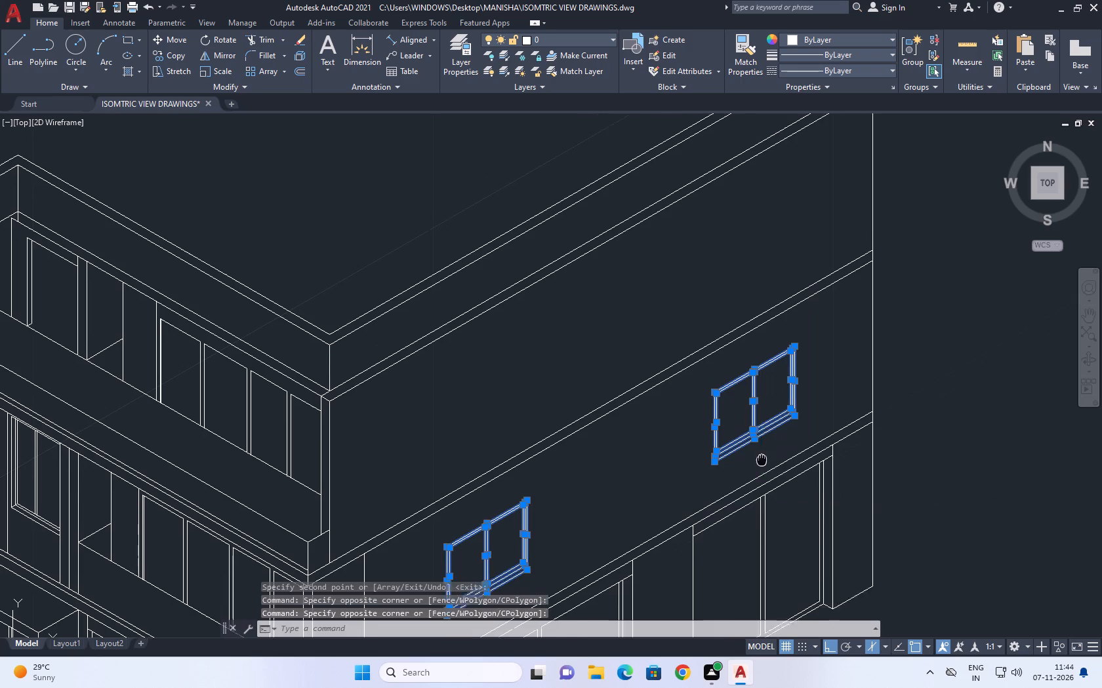
pyautogui.moveTo(762, 467); pyautogui.dragTo(767, 489, button='middle')
pyautogui.write('CO')
pyautogui.press('space')
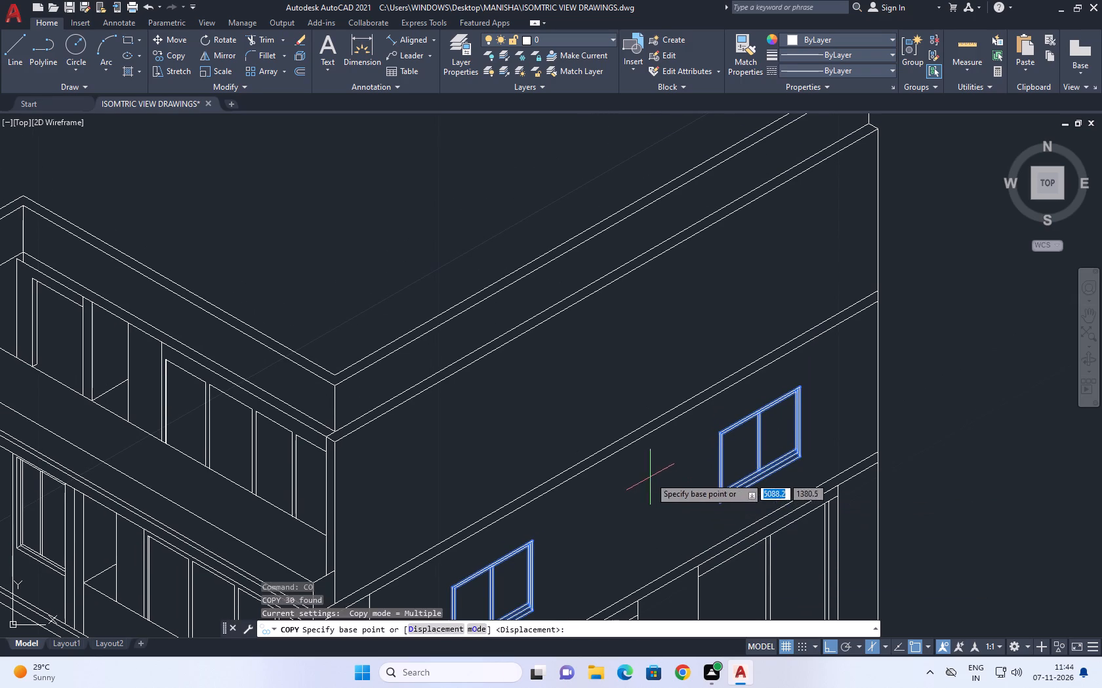
pyautogui.click(638, 506)
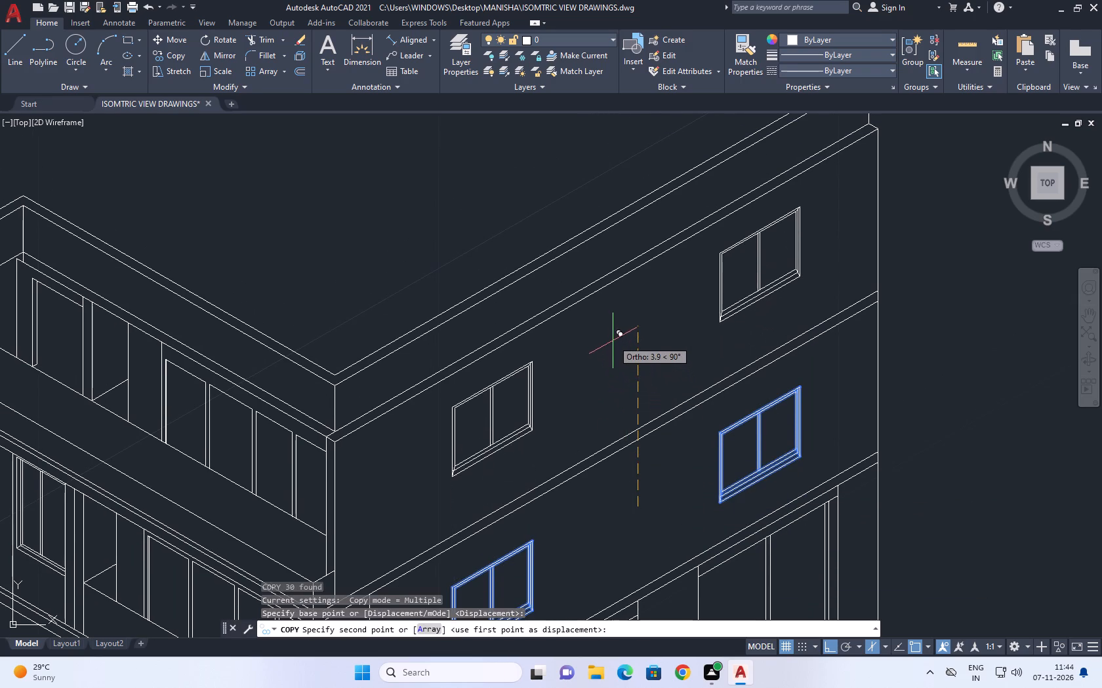
pyautogui.click(613, 341)
pyautogui.press('space')
# Examine the whole building, from the roof and side-wall windows down to the ground-level front corner.
pyautogui.moveTo(668, 301); pyautogui.dragTo(676, 311, button='middle')
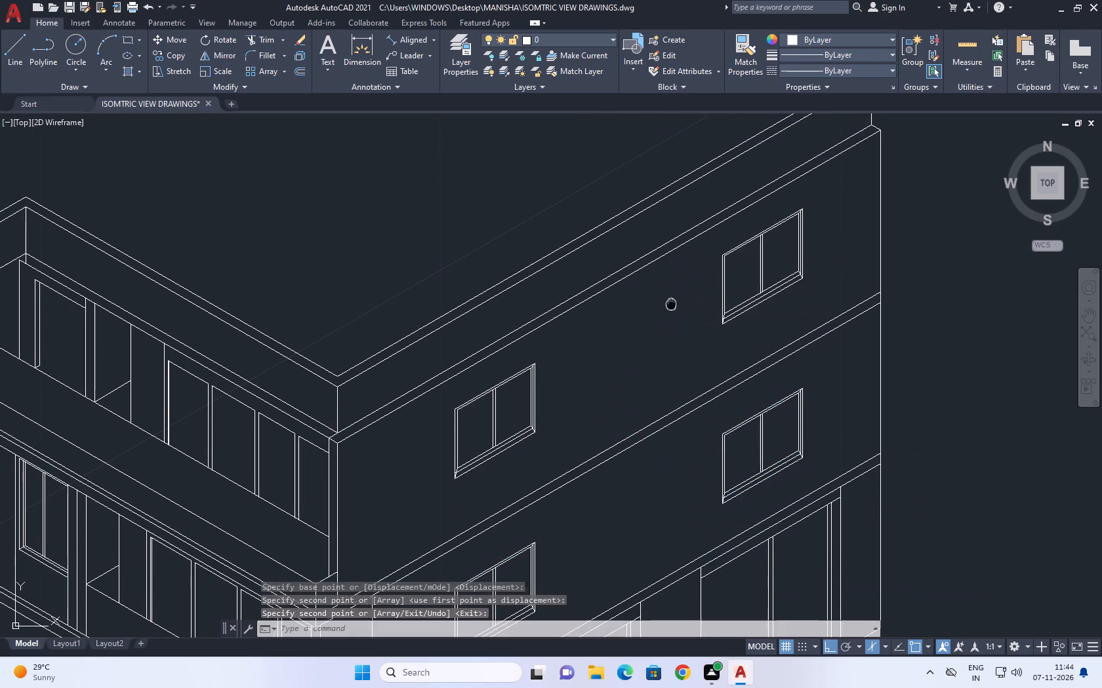
pyautogui.moveTo(676, 311); pyautogui.dragTo(702, 402, button='middle')
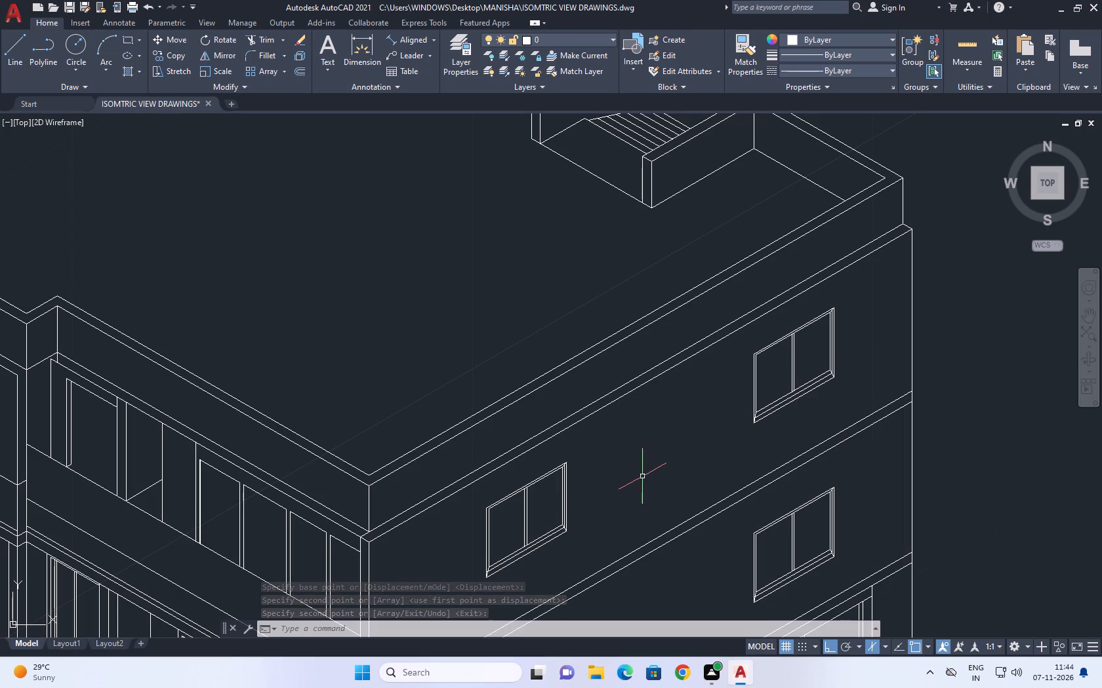
pyautogui.scroll(-2, 636, 484)
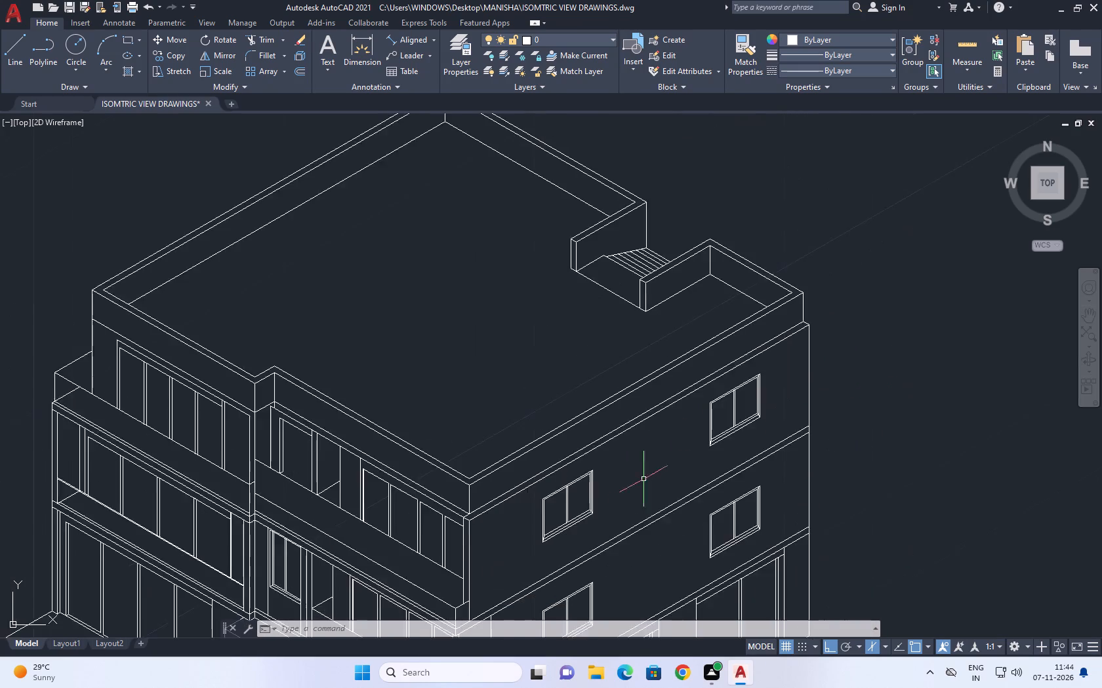
pyautogui.scroll(-2, 647, 478)
pyautogui.moveTo(726, 531); pyautogui.dragTo(683, 468, button='middle')
pyautogui.scroll(4, 610, 488)
pyautogui.moveTo(635, 461); pyautogui.dragTo(623, 470, button='middle')
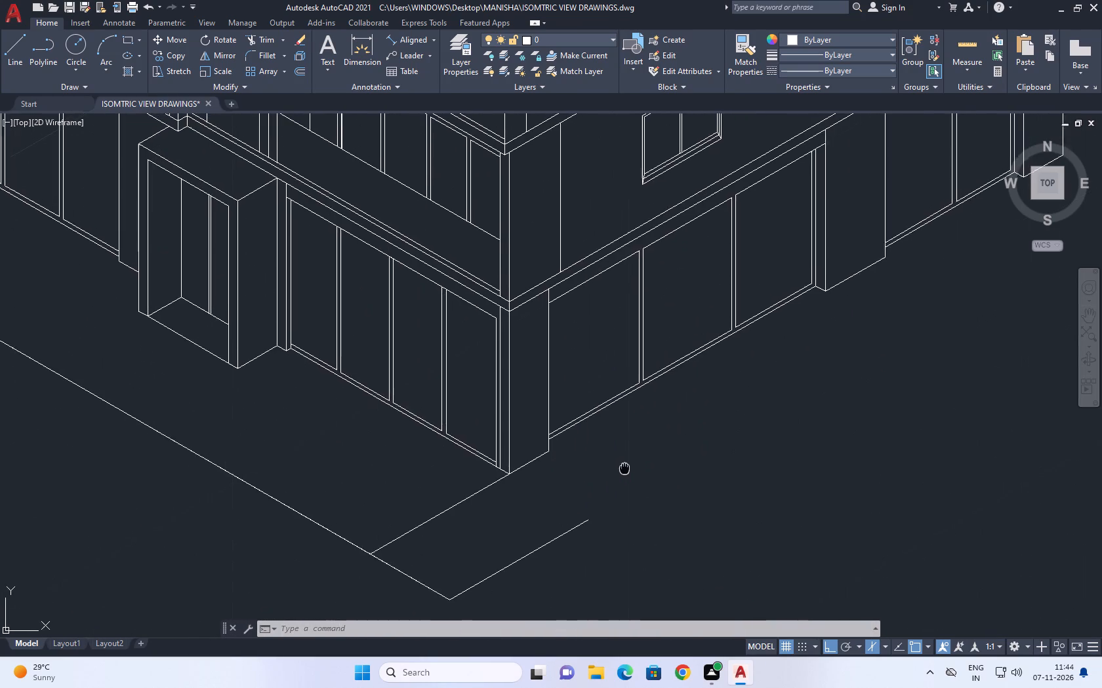
pyautogui.moveTo(623, 470); pyautogui.dragTo(609, 473, button='middle')
pyautogui.scroll(-4, 609, 474)
pyautogui.scroll(1, 613, 480)
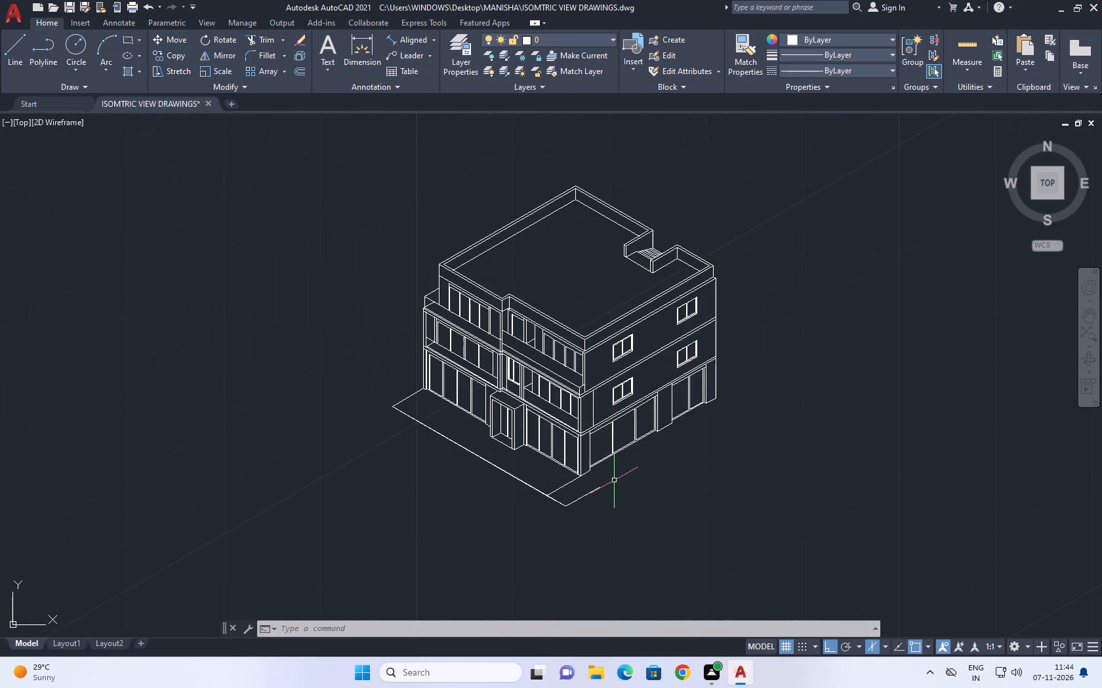
# Copy the base line below the ground-floor glazing beside the front corner 3 units outward at 210°.
pyautogui.scroll(1, 614, 481)
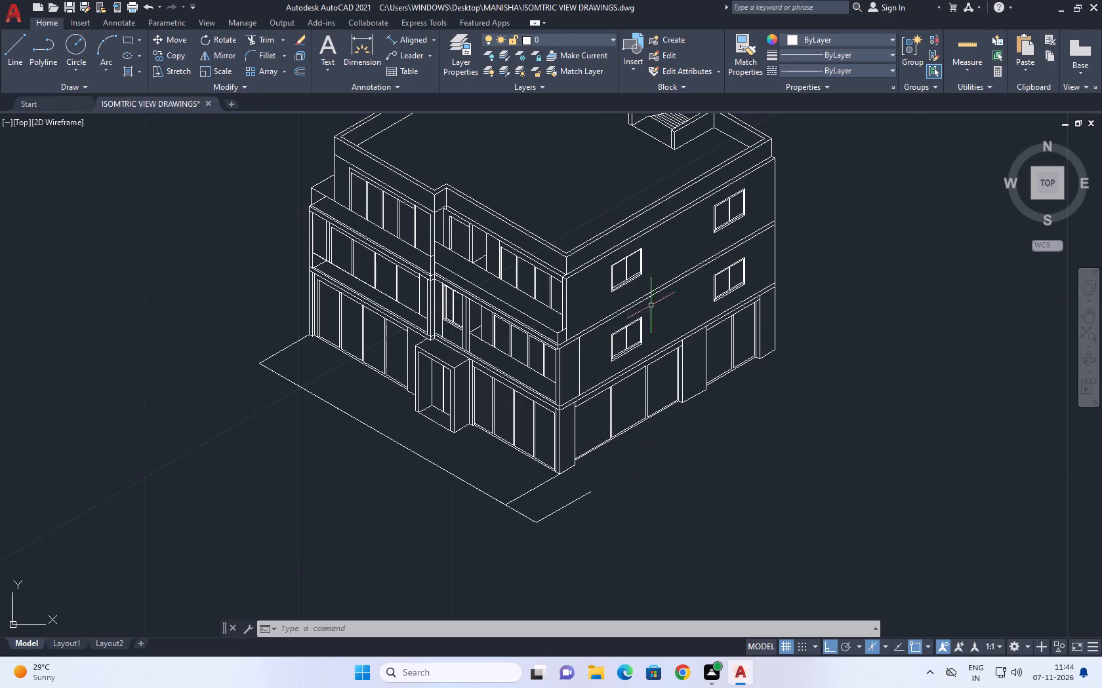
pyautogui.scroll(3, 585, 457)
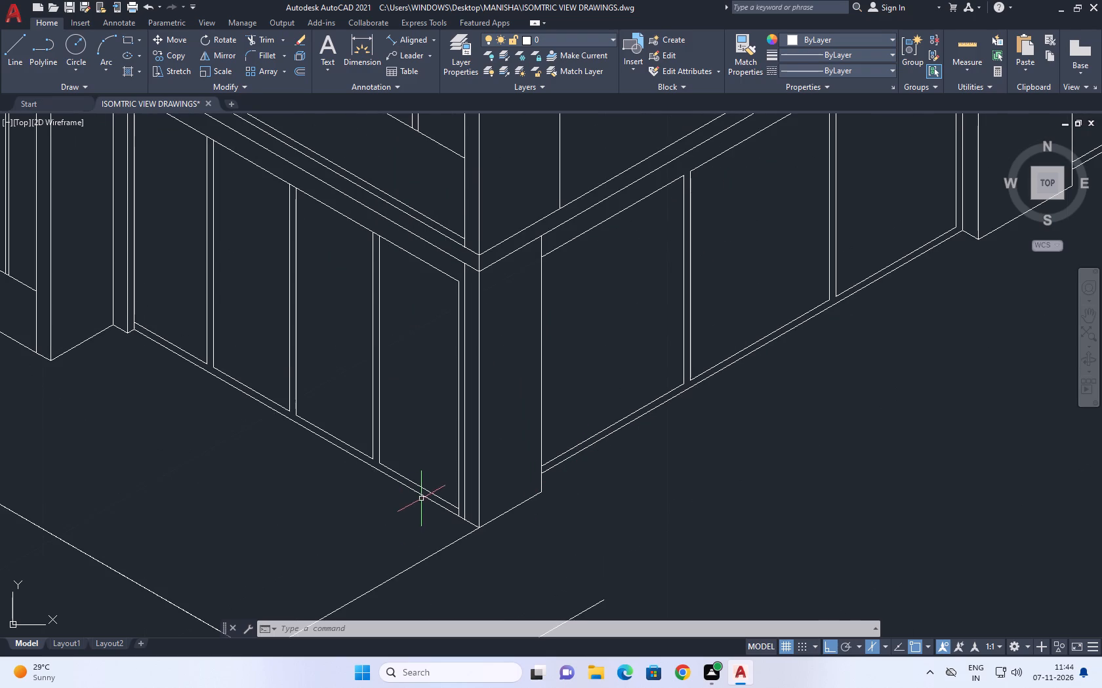
pyautogui.click(423, 496)
pyautogui.scroll(-1, 312, 495)
pyautogui.moveTo(314, 497); pyautogui.dragTo(606, 489, button='middle')
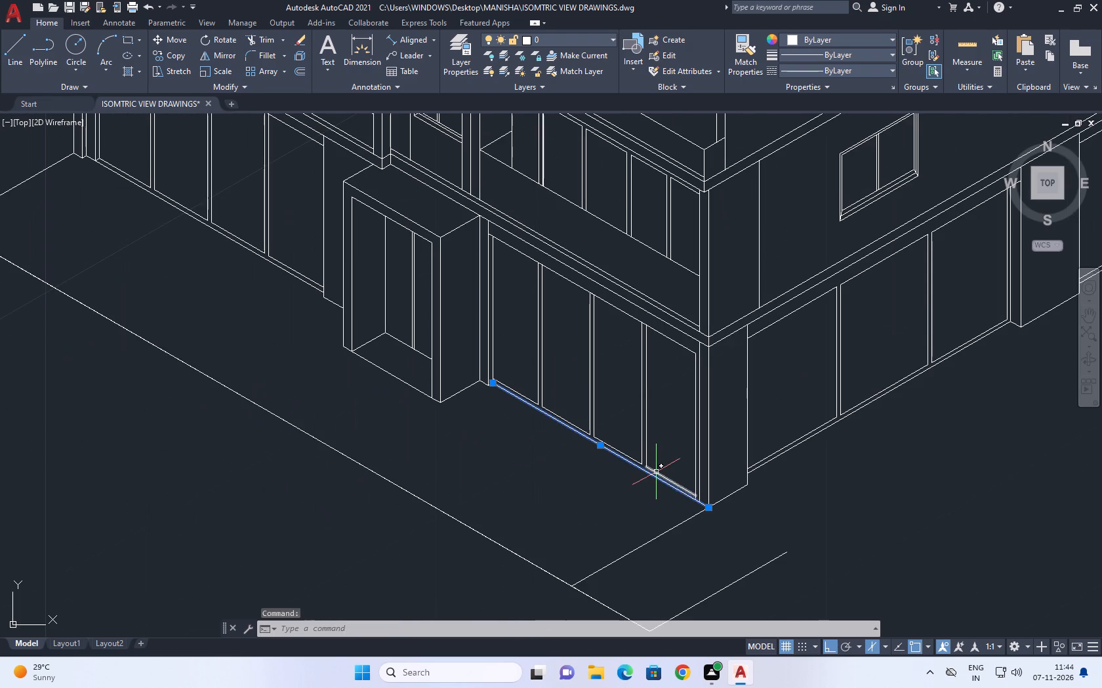
pyautogui.write('CO')
pyautogui.press('space')
pyautogui.click(640, 477)
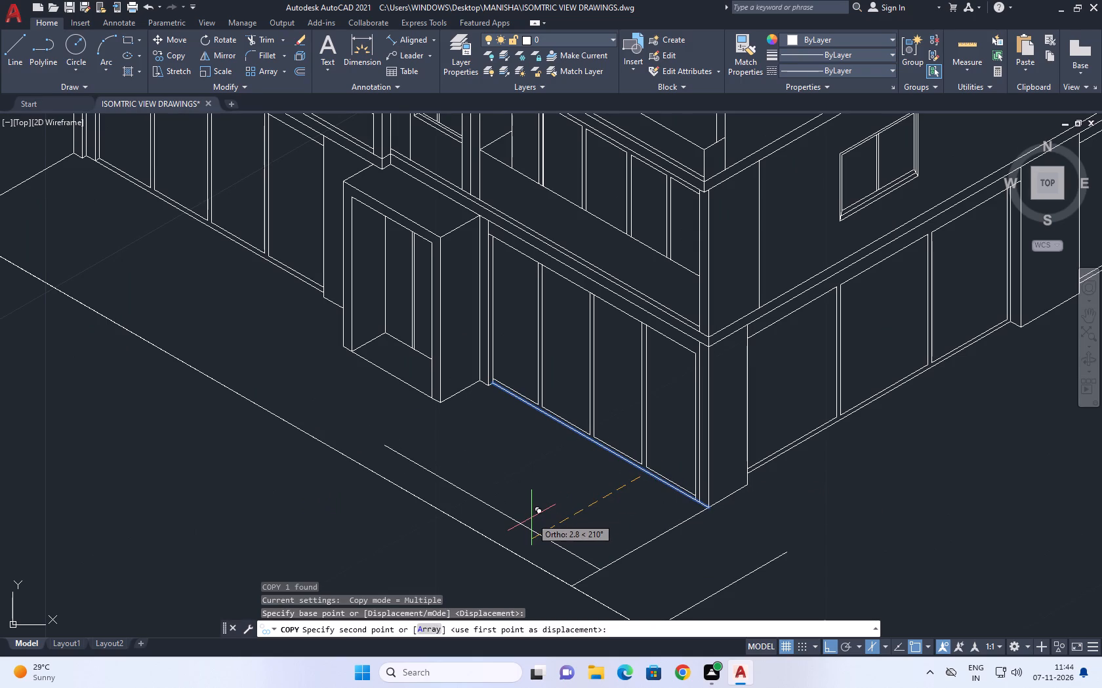
pyautogui.press('3')
pyautogui.press('Return')
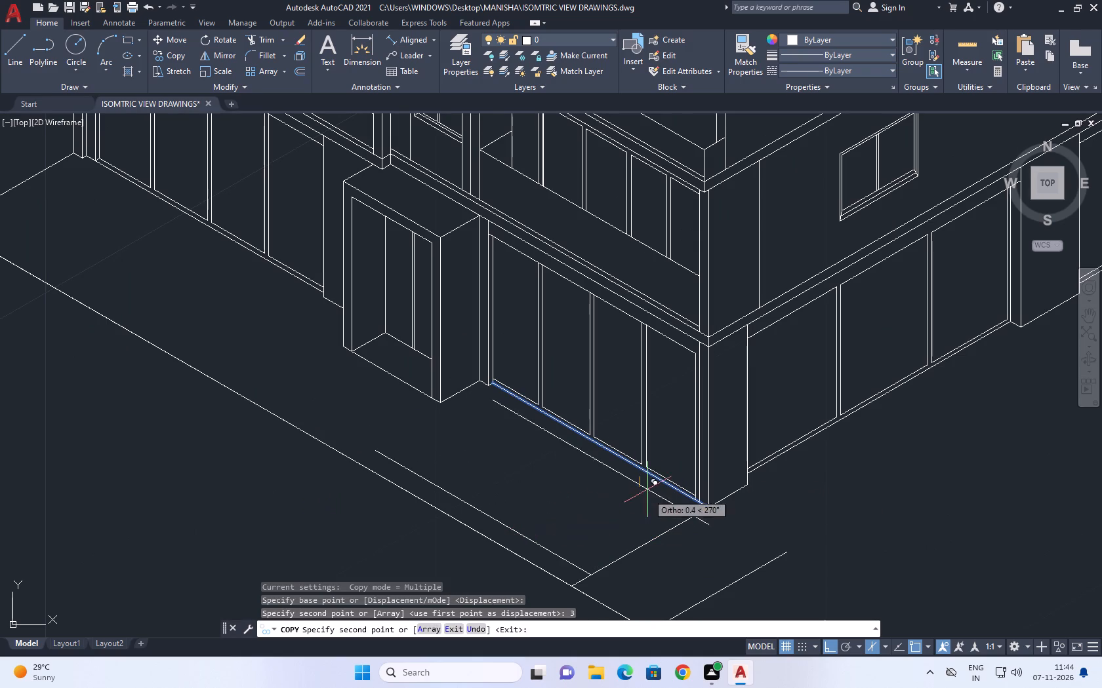
pyautogui.press('Escape')
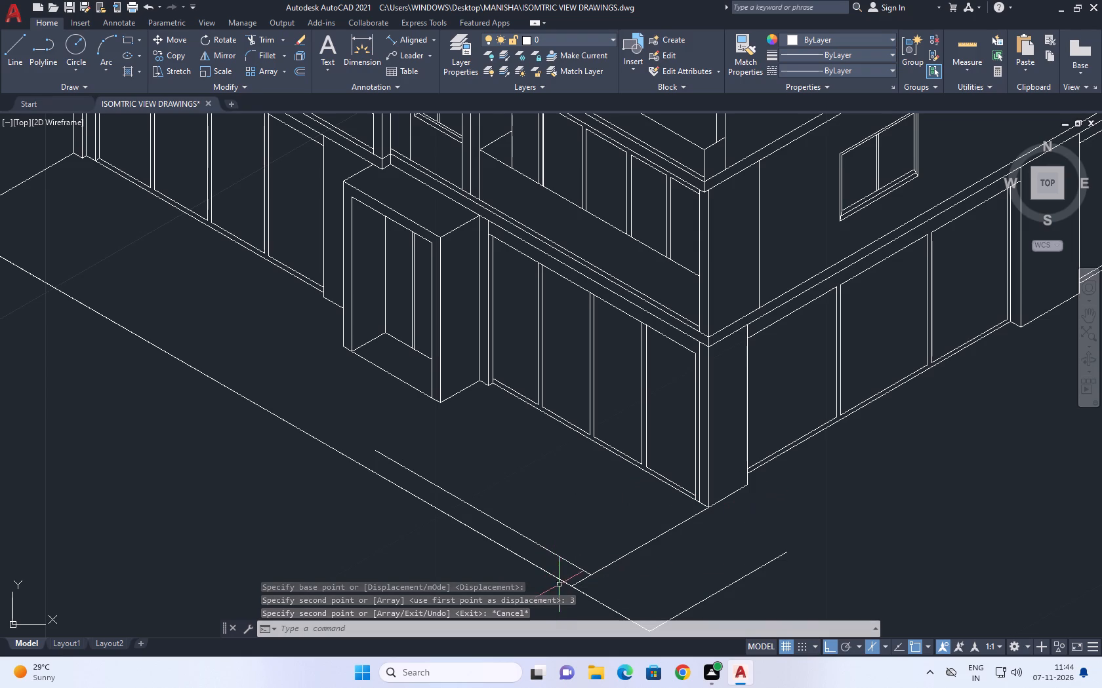
# Erase the old ground outline: the long front boundary line, its short extension past the corner and the detached side line.
pyautogui.moveTo(559, 584); pyautogui.dragTo(481, 518, button='middle')
pyautogui.click(651, 542)
pyautogui.moveTo(631, 520); pyautogui.dragTo(627, 512)
pyautogui.click(573, 524)
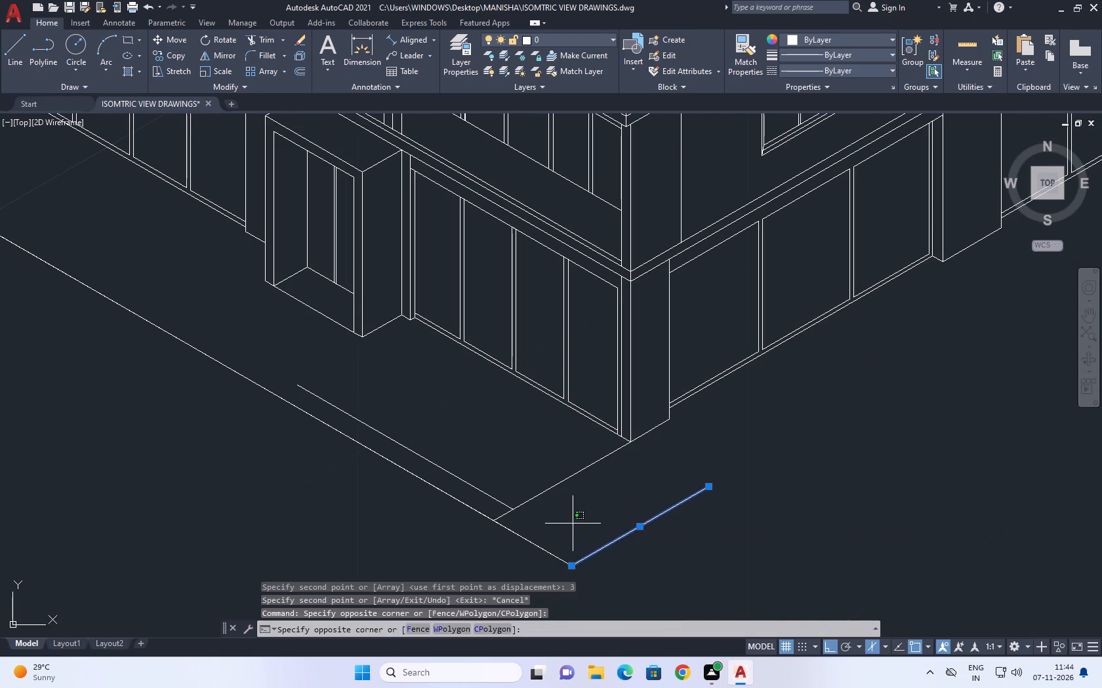
pyautogui.moveTo(523, 557); pyautogui.dragTo(511, 565)
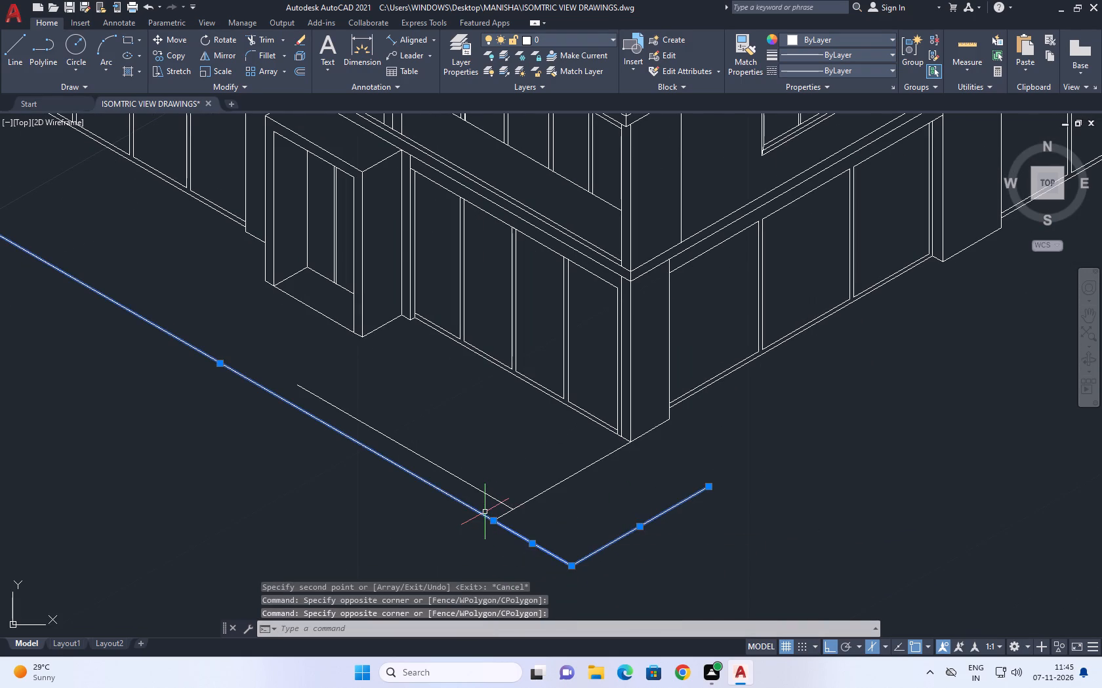
pyautogui.press('Delete')
pyautogui.click(481, 506)
pyautogui.click(436, 513)
pyautogui.press('Delete')
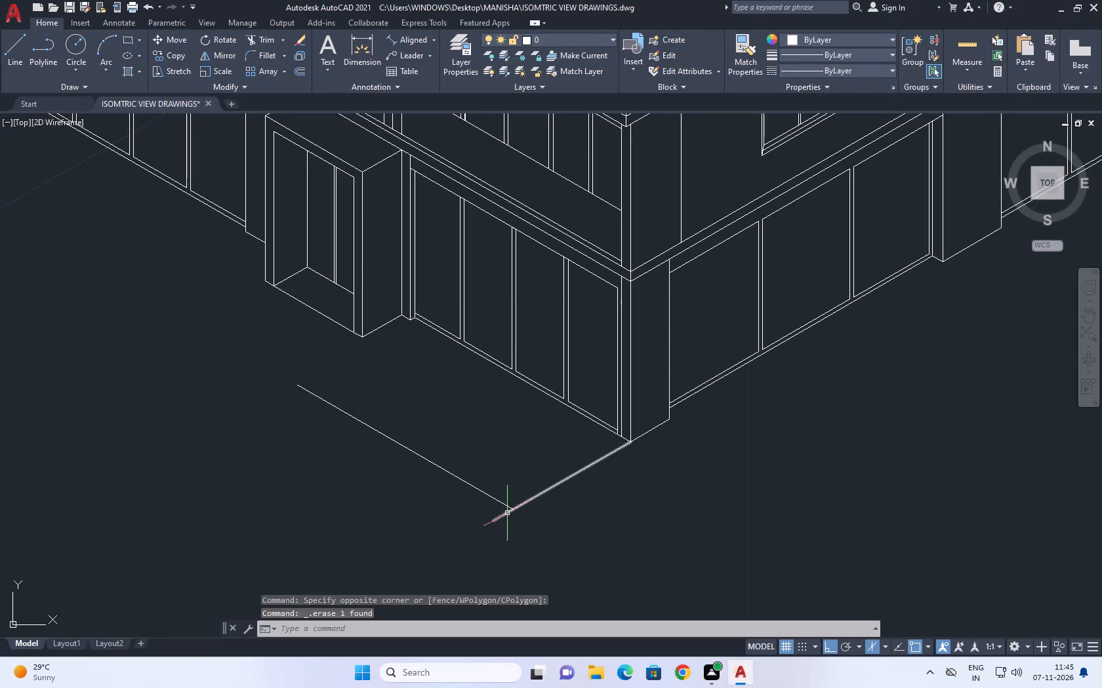
# Trim the front-corner line's overhang beyond the copied base line.
pyautogui.write('TR')
pyautogui.press('space')
pyautogui.click(511, 521)
pyautogui.click(442, 505)
pyautogui.scroll(-2, 656, 516)
pyautogui.press('space')
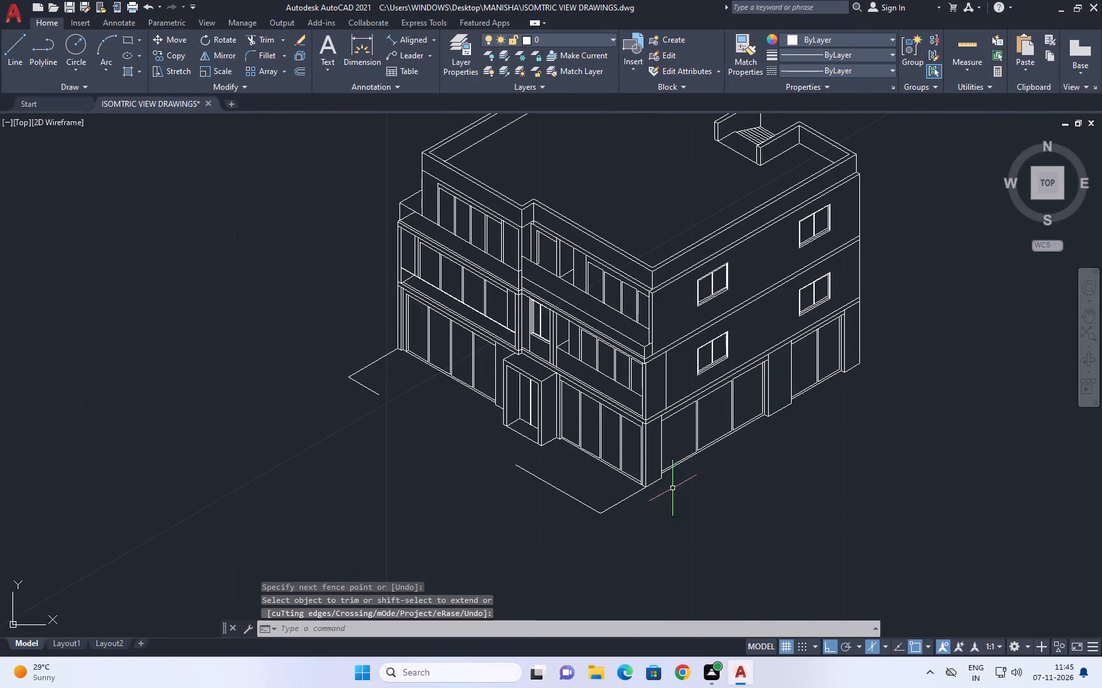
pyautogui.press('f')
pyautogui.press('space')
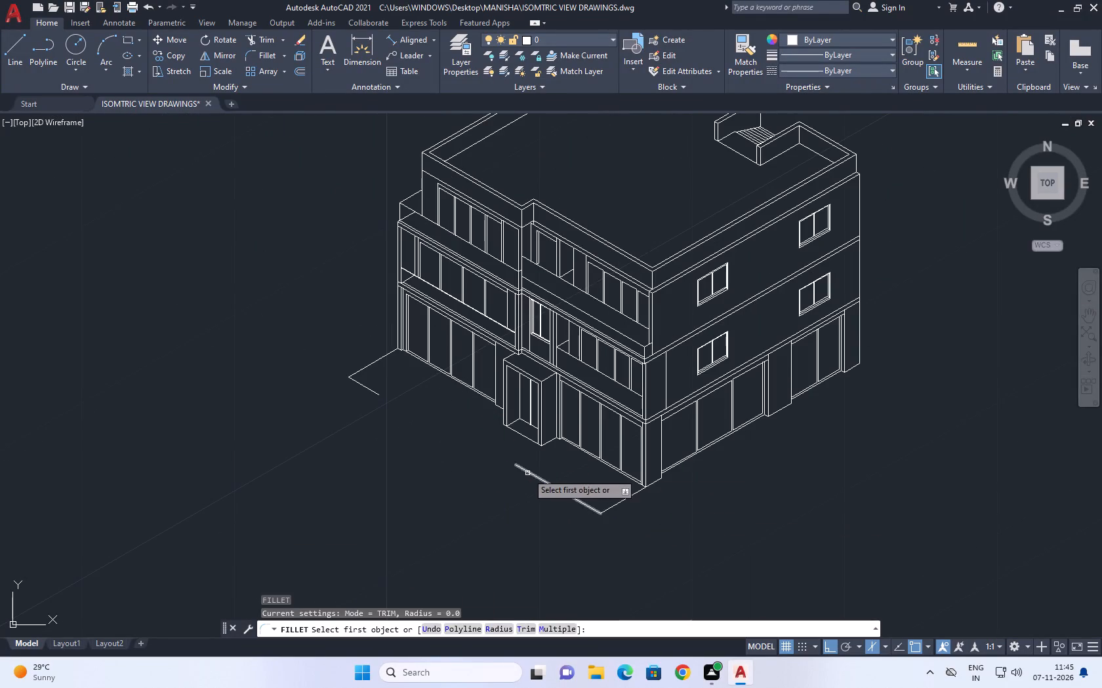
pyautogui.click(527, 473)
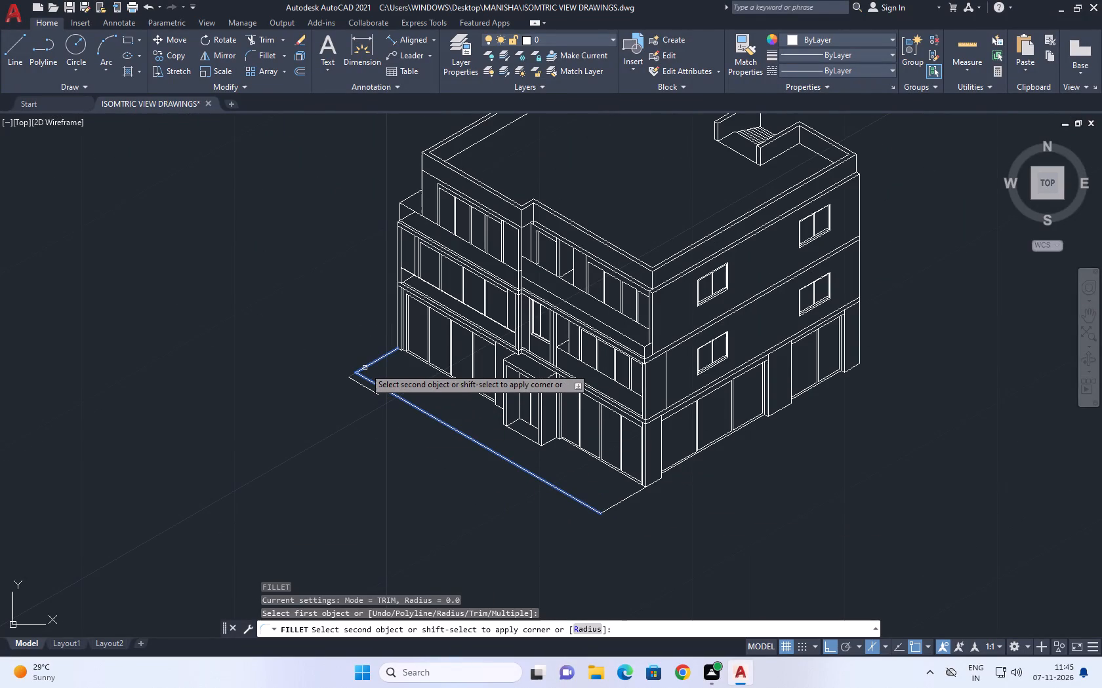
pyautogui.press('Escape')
# Erase the short leftover boundary piece at the far end of the front ground outline.
pyautogui.click(363, 385)
pyautogui.press('Delete')
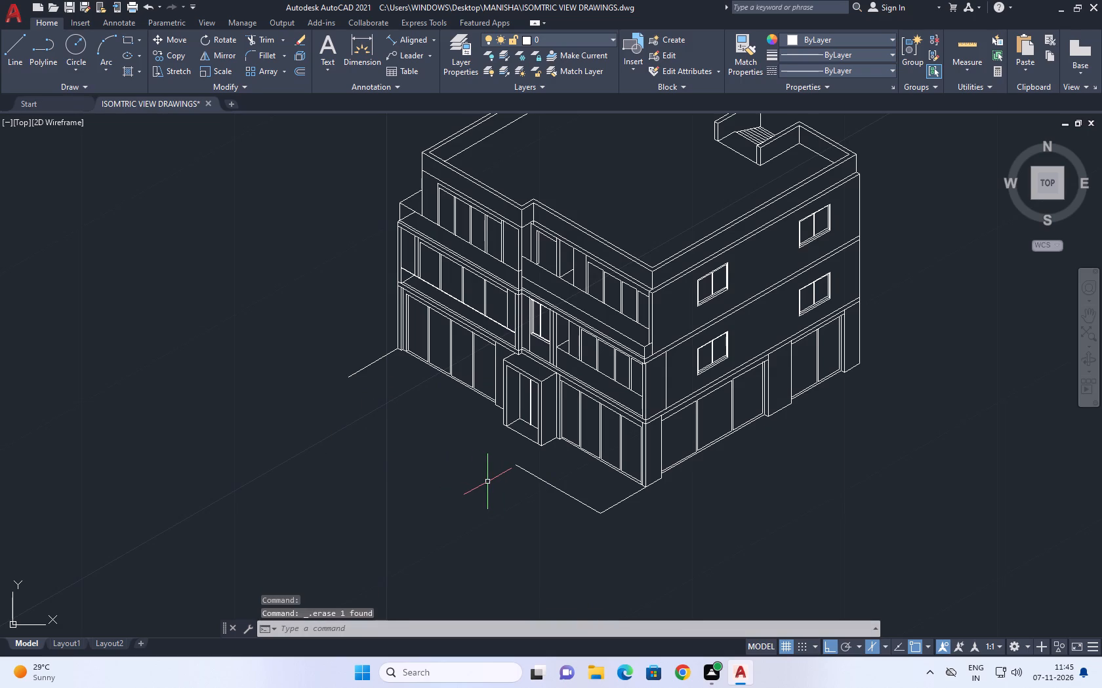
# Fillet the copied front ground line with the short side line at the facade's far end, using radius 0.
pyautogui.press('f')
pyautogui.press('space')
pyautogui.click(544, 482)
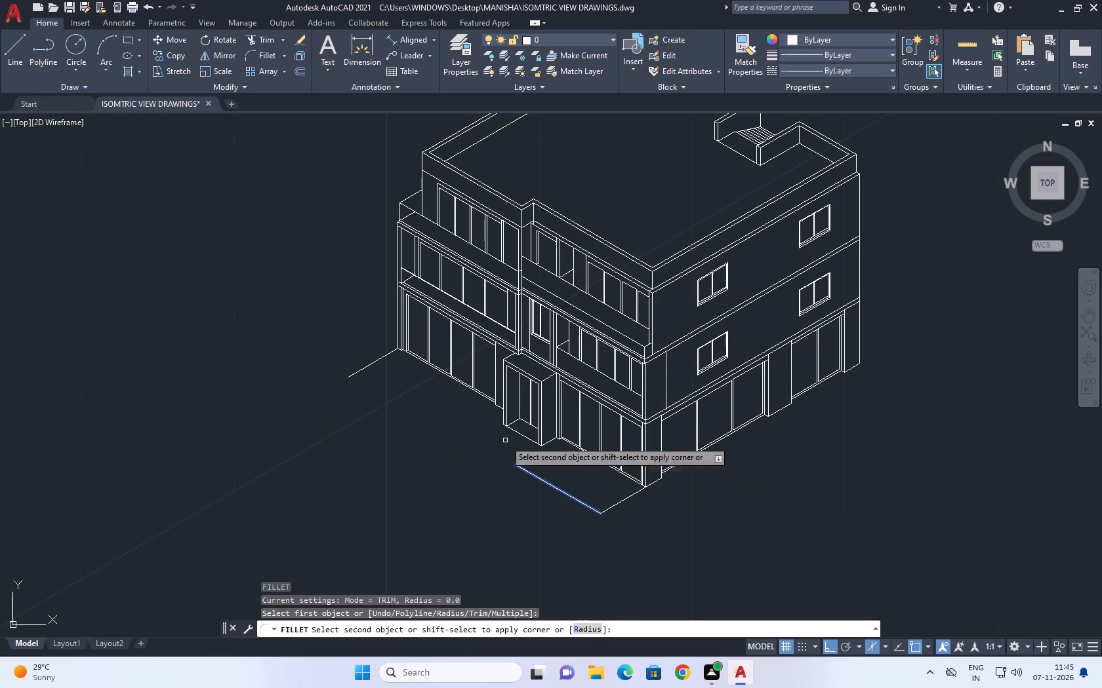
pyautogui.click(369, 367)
# Measure the short side ground line at the far end of the front facade with an aligned dimension.
pyautogui.moveTo(718, 517); pyautogui.dragTo(626, 524, button='middle')
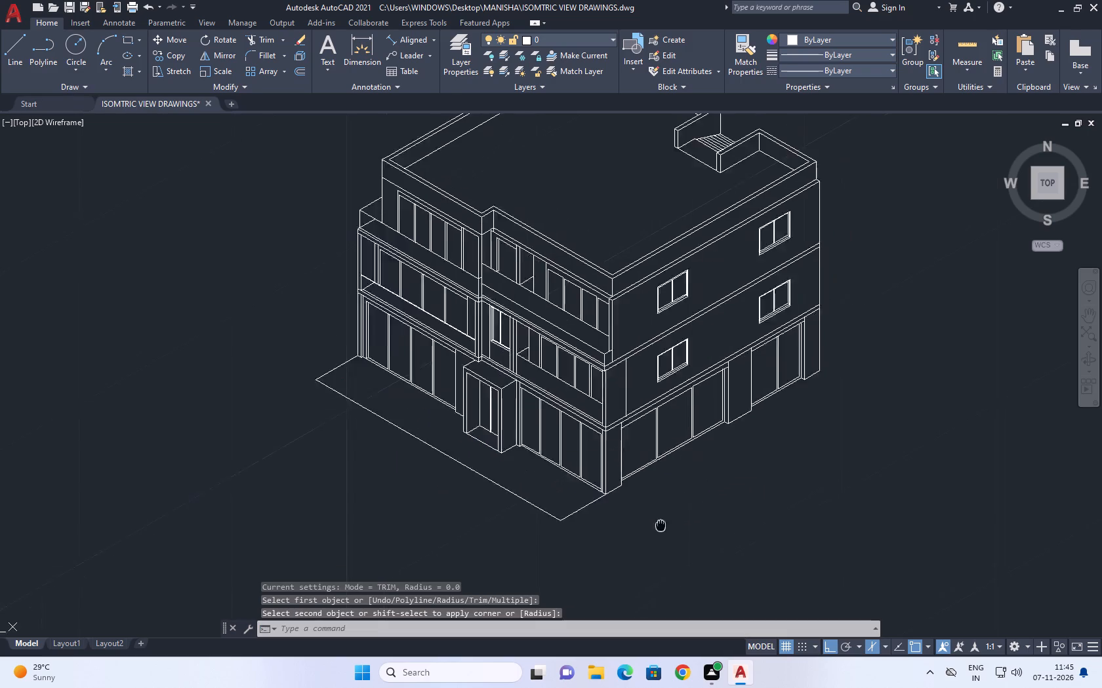
pyautogui.moveTo(626, 524); pyautogui.dragTo(579, 522, button='middle')
pyautogui.click(408, 41)
pyautogui.scroll(3, 224, 385)
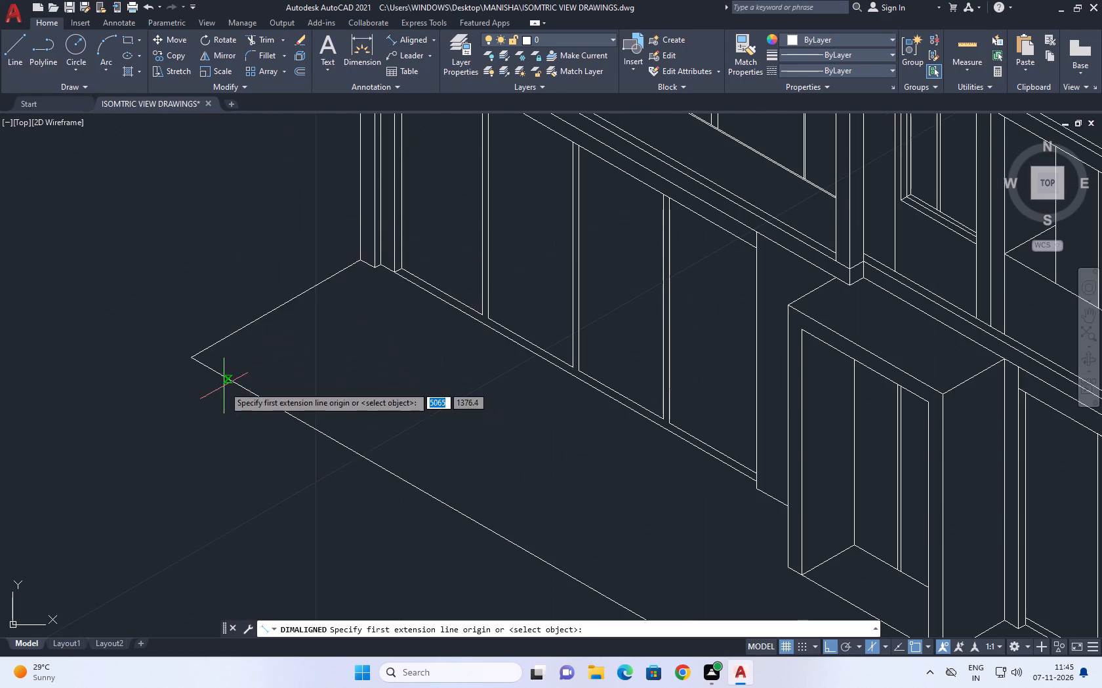
pyautogui.click(360, 263)
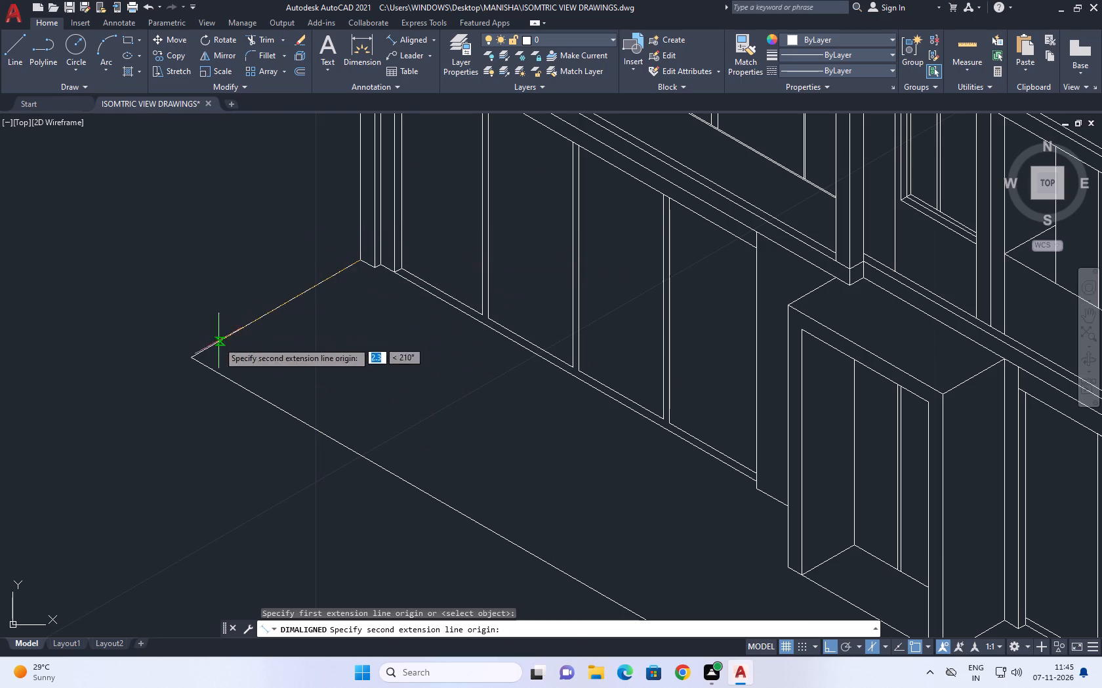
pyautogui.click(192, 360)
pyautogui.scroll(-4, 205, 346)
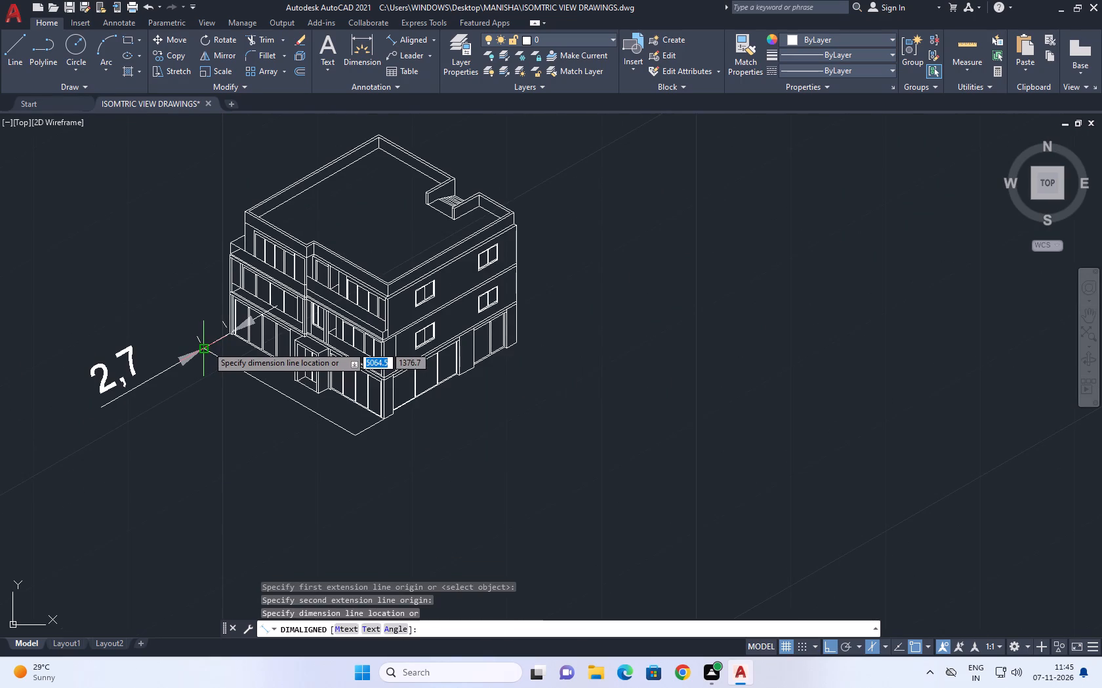
pyautogui.scroll(3, 207, 346)
pyautogui.press('Escape')
# Erase the front ground line and the short side line at the facade's far end.
pyautogui.moveTo(234, 340); pyautogui.dragTo(227, 330)
pyautogui.click(203, 305)
pyautogui.moveTo(376, 407); pyautogui.dragTo(369, 409)
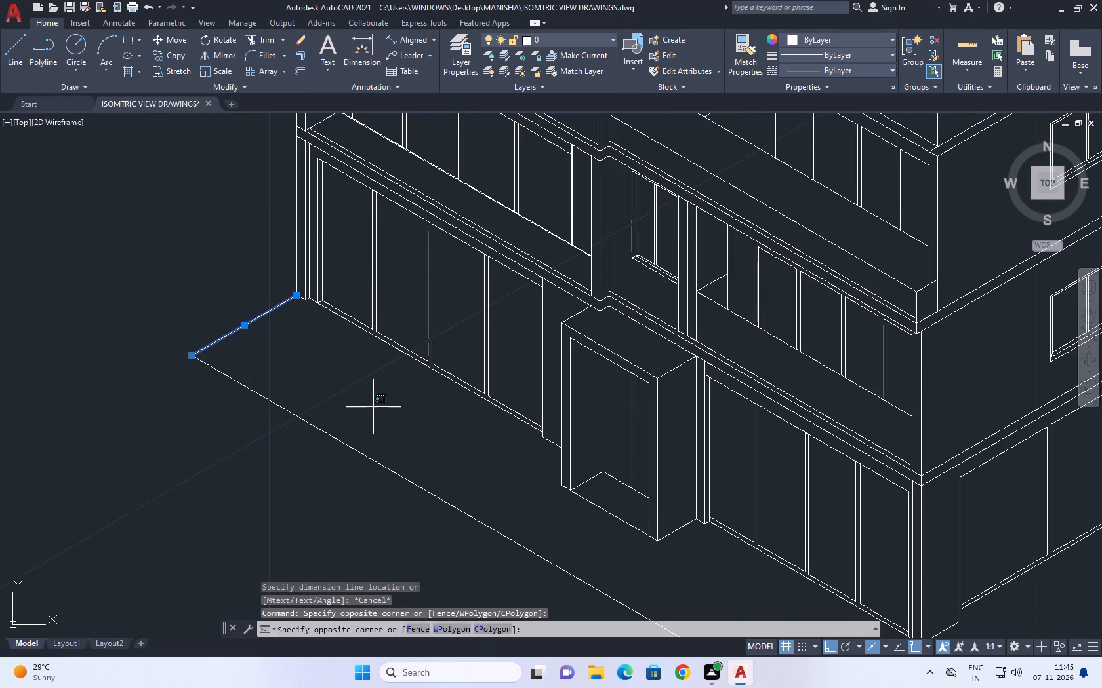
pyautogui.moveTo(369, 409); pyautogui.dragTo(363, 411)
pyautogui.moveTo(279, 423); pyautogui.dragTo(276, 440)
pyautogui.press('Delete')
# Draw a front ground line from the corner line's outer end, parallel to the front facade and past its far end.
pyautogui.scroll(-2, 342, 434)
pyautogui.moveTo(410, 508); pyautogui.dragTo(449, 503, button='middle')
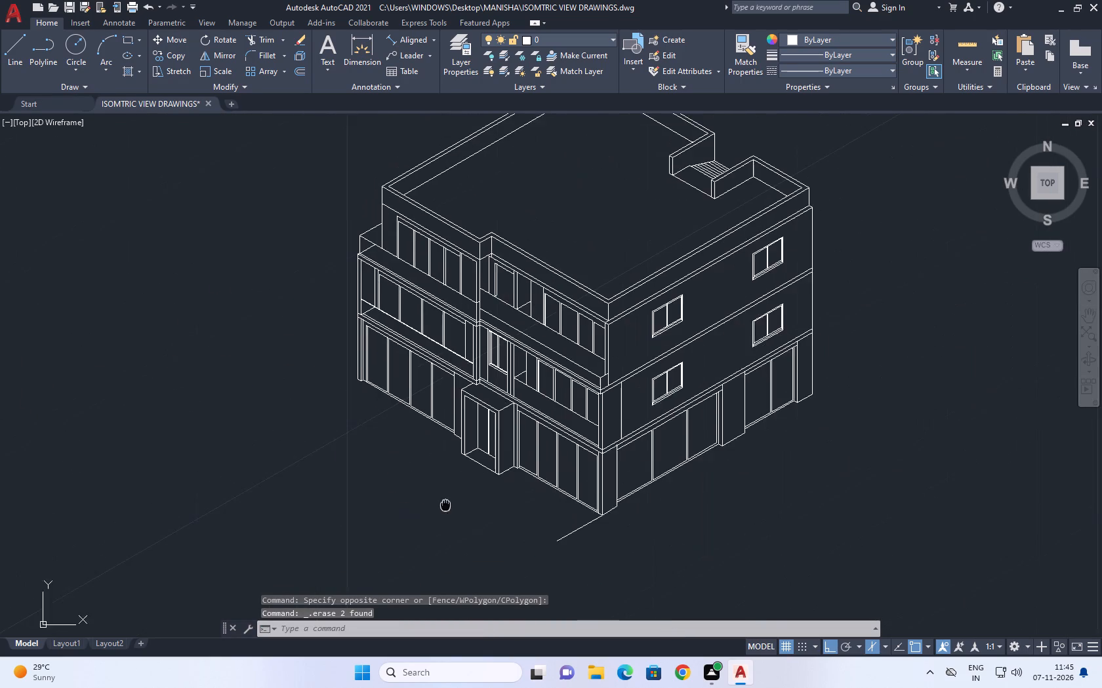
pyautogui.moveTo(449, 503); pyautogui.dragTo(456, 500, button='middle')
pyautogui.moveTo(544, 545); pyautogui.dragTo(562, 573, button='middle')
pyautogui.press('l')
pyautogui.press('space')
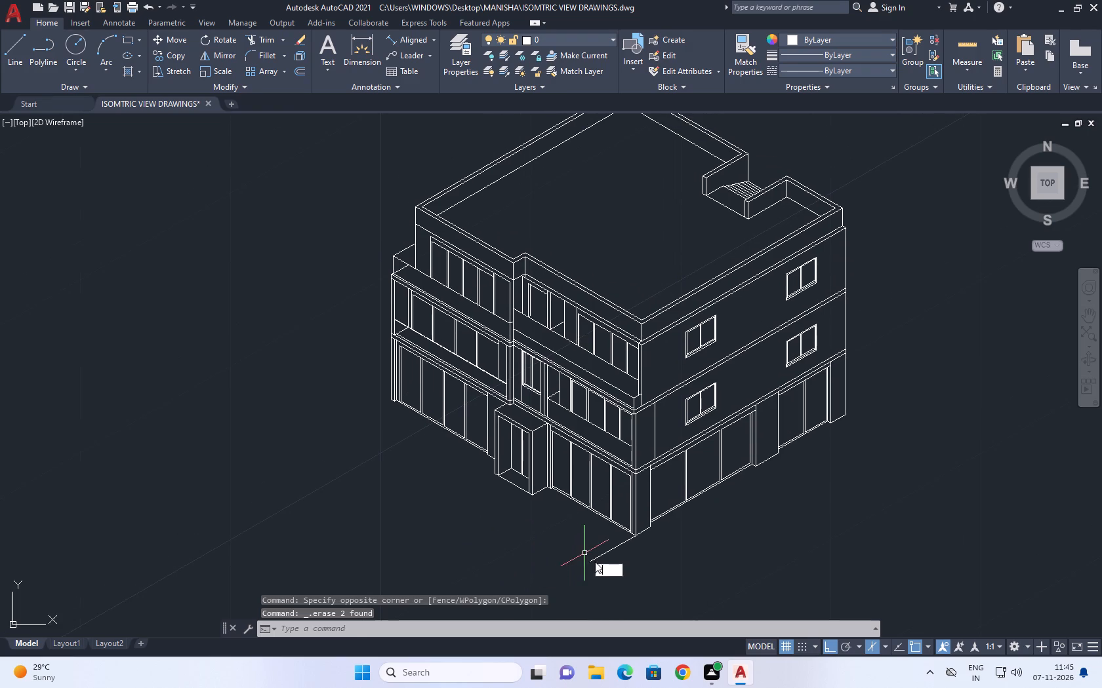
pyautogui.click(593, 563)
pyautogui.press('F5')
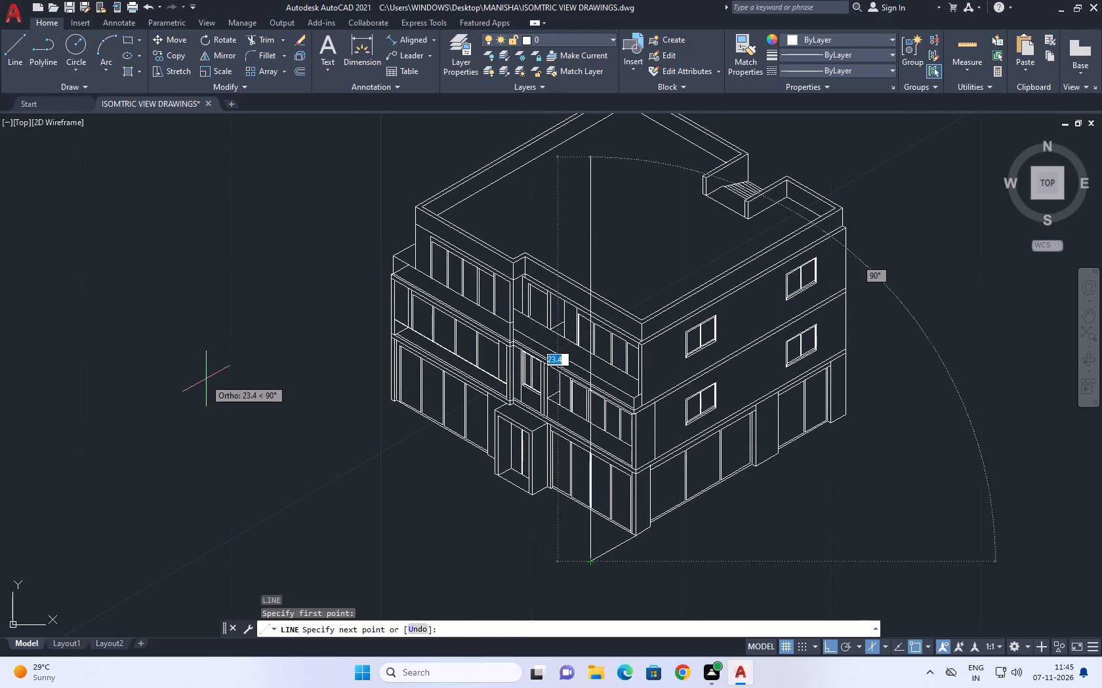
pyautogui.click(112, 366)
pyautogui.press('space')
# From the corner line's outer end, draw a ground line 3 units at 330°, continuing parallel to the side wall past its rear end.
pyautogui.moveTo(751, 569); pyautogui.dragTo(485, 391, button='middle')
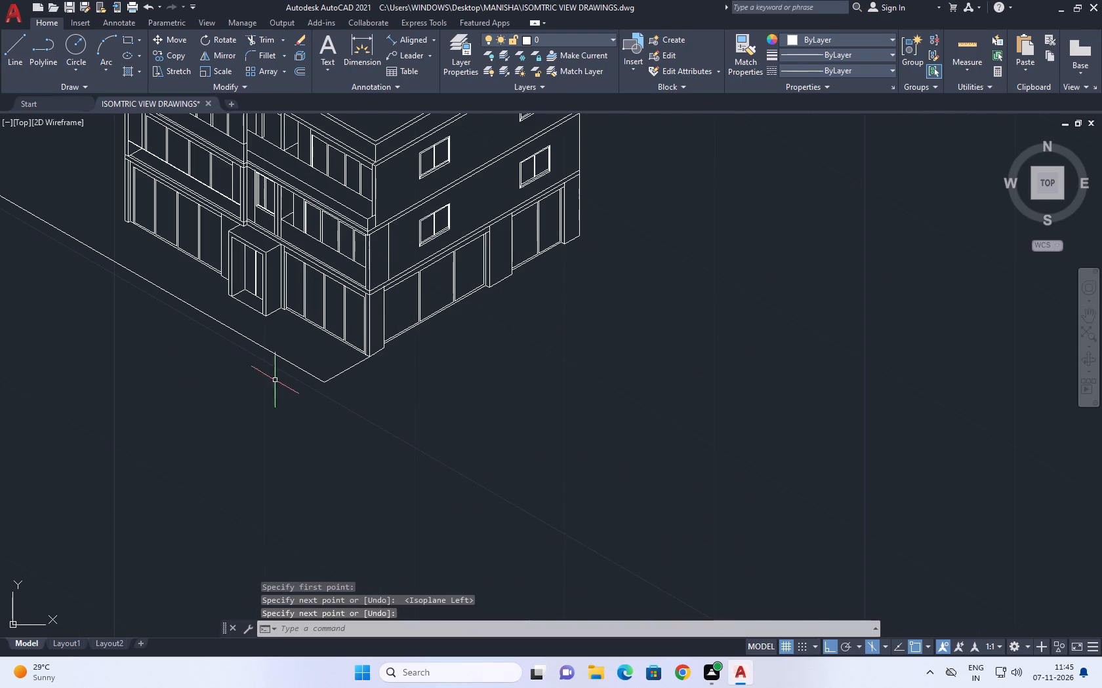
pyautogui.press('space')
pyautogui.click(324, 379)
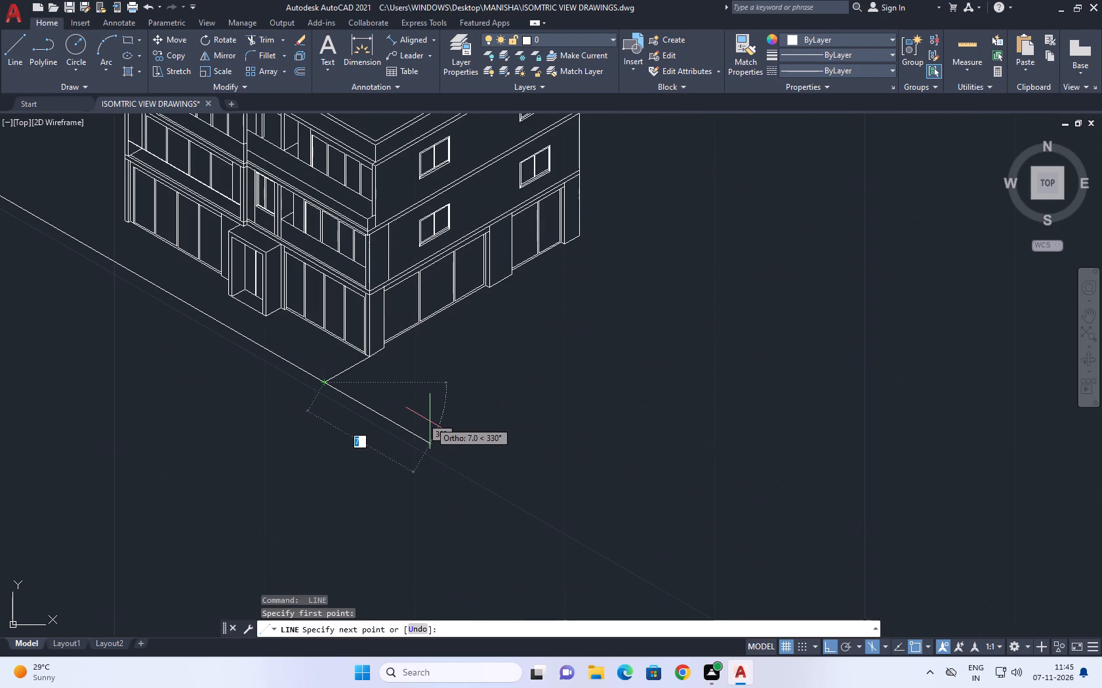
pyautogui.press('3')
pyautogui.press('space')
pyautogui.moveTo(628, 286); pyautogui.dragTo(363, 545, button='middle')
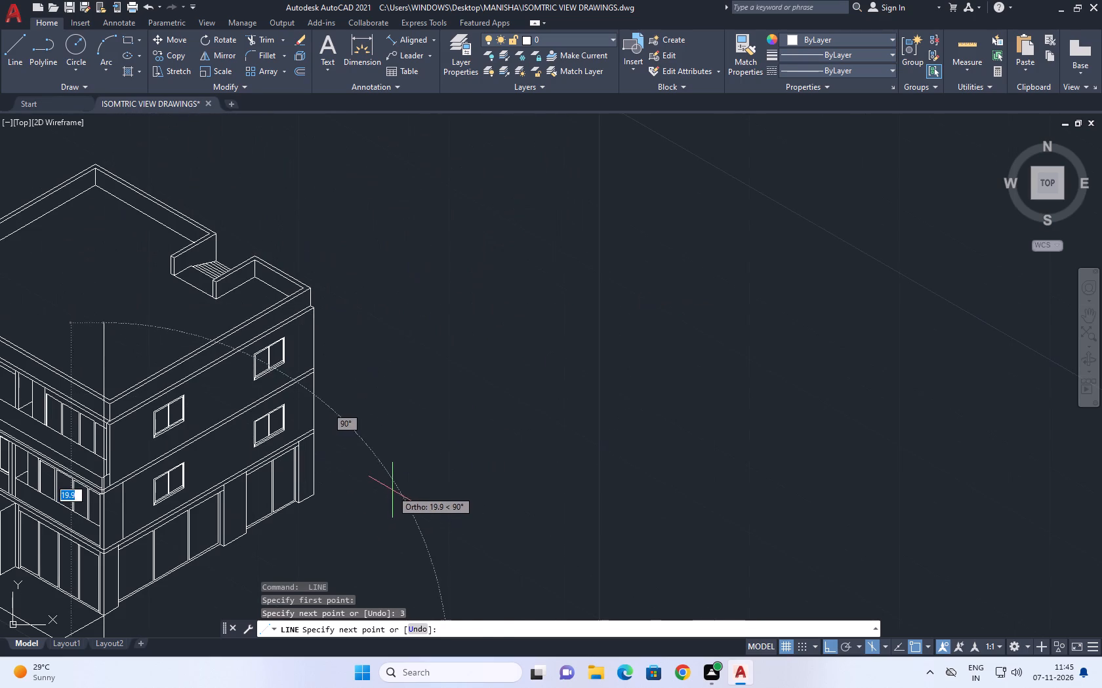
pyautogui.press('F5')
pyautogui.moveTo(481, 482); pyautogui.dragTo(553, 354, button='middle')
pyautogui.click(581, 328)
pyautogui.press('Escape')
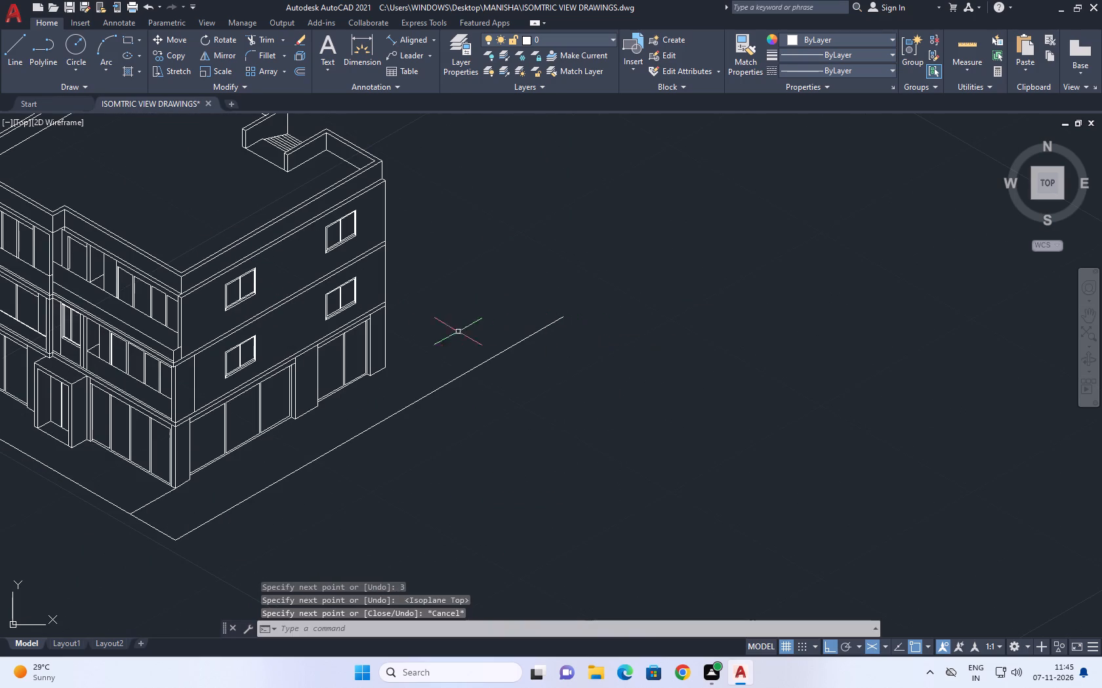
# Draw a ground line from the side wall's rear base corner outward across the new side boundary.
pyautogui.press('space')
pyautogui.moveTo(373, 392); pyautogui.dragTo(550, 356, button='middle')
pyautogui.scroll(1, 563, 334)
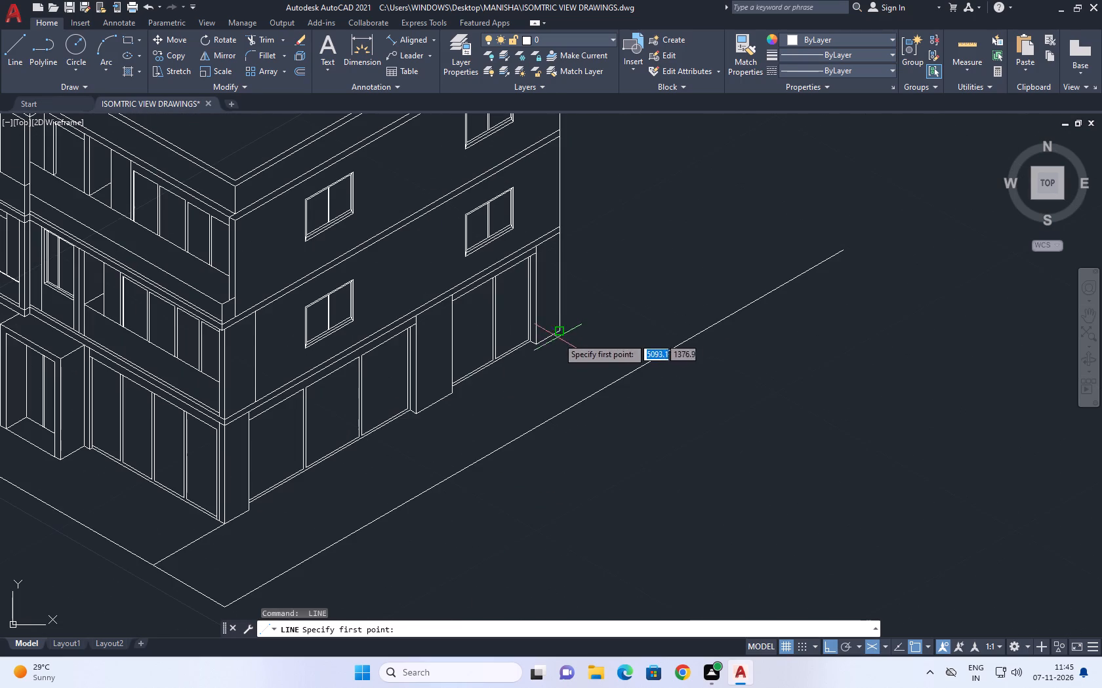
pyautogui.click(560, 330)
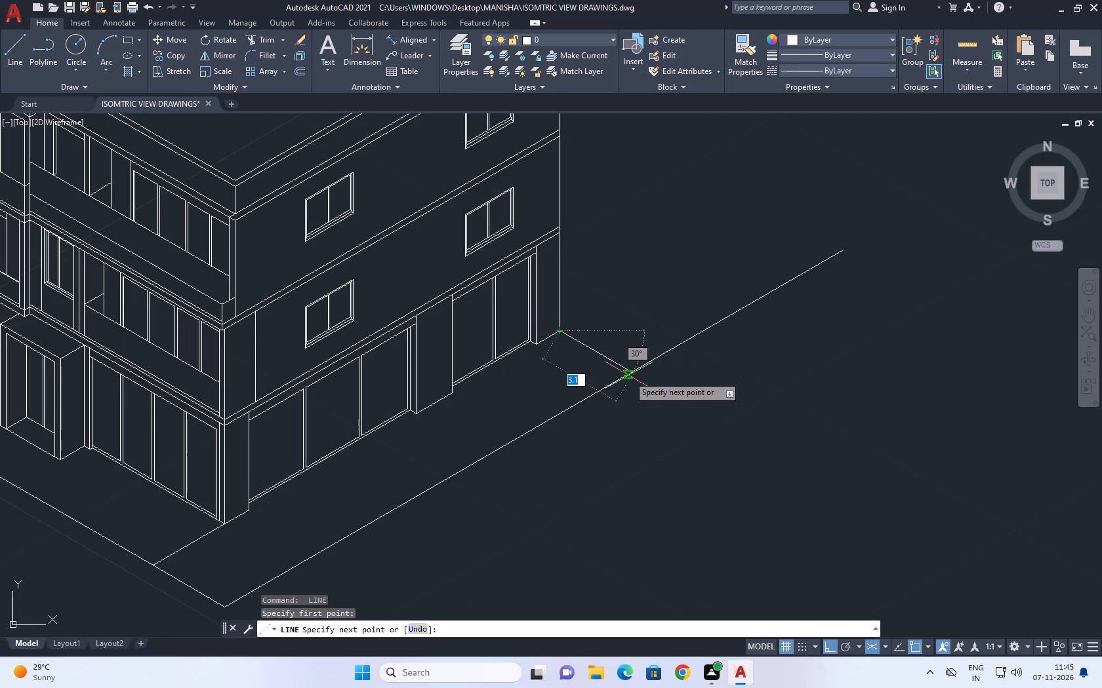
pyautogui.click(642, 385)
pyautogui.press('Escape')
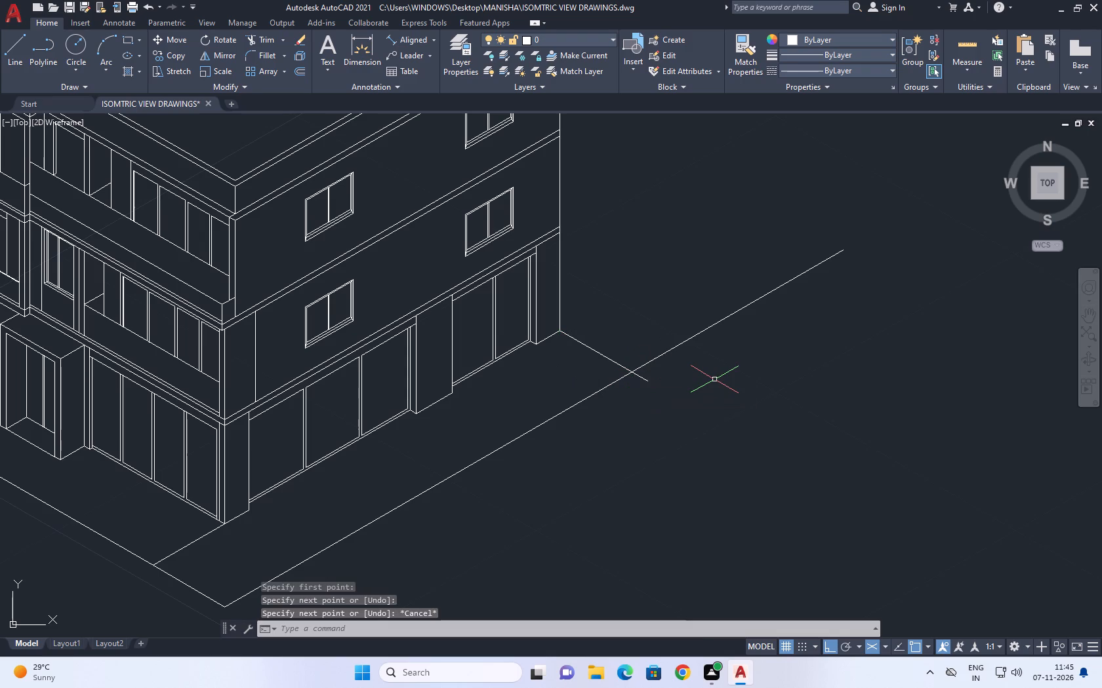
# Trim both overshooting line ends where the side boundary meets the rear closing line.
pyautogui.write('TR')
pyautogui.press('space')
pyautogui.click(649, 310)
pyautogui.click(661, 427)
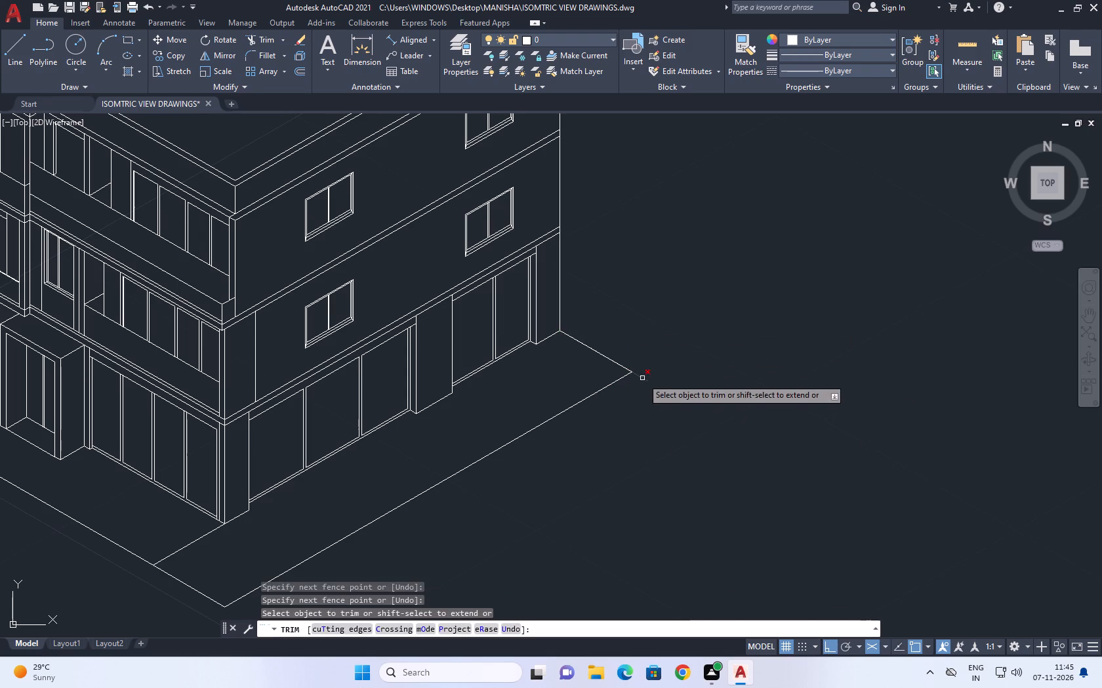
pyautogui.click(643, 376)
# Remove the line joining the building's front base corner to the ground outline.
pyautogui.scroll(-4, 691, 367)
pyautogui.scroll(3, 562, 406)
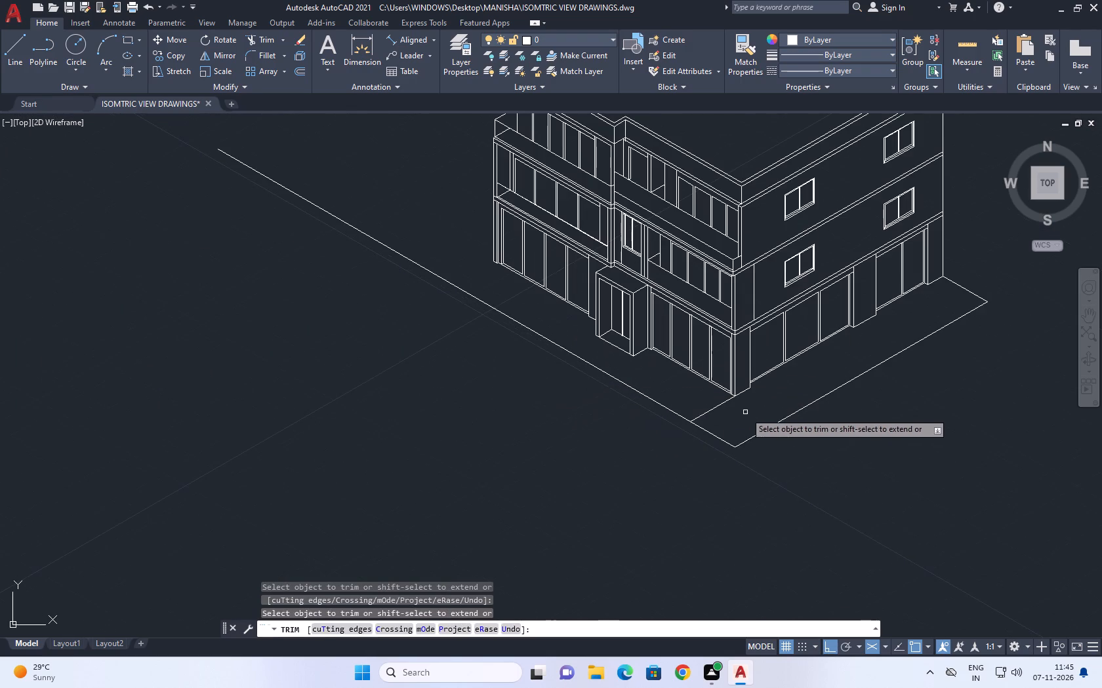
pyautogui.click(724, 418)
pyautogui.click(697, 397)
pyautogui.scroll(-2, 741, 413)
pyautogui.press('Escape')
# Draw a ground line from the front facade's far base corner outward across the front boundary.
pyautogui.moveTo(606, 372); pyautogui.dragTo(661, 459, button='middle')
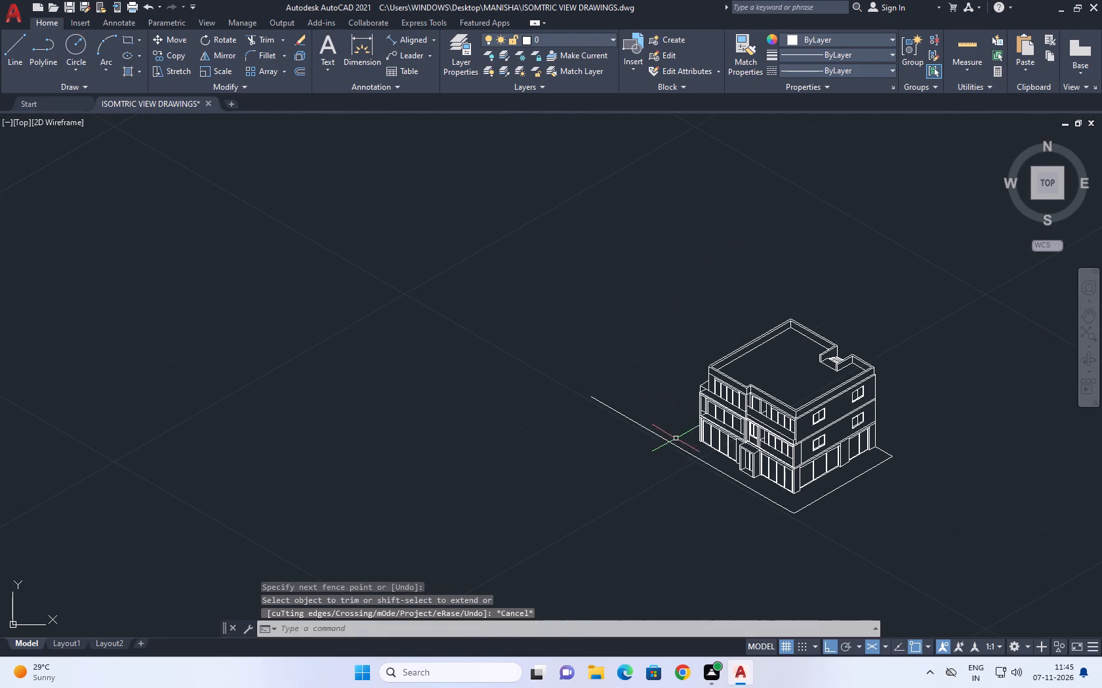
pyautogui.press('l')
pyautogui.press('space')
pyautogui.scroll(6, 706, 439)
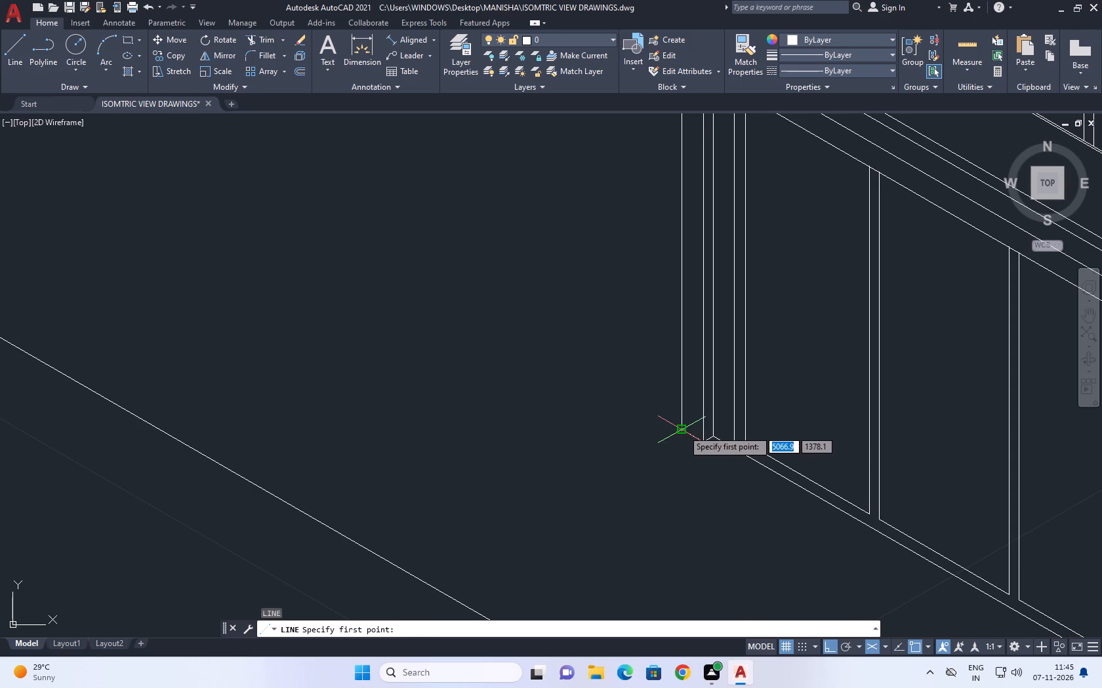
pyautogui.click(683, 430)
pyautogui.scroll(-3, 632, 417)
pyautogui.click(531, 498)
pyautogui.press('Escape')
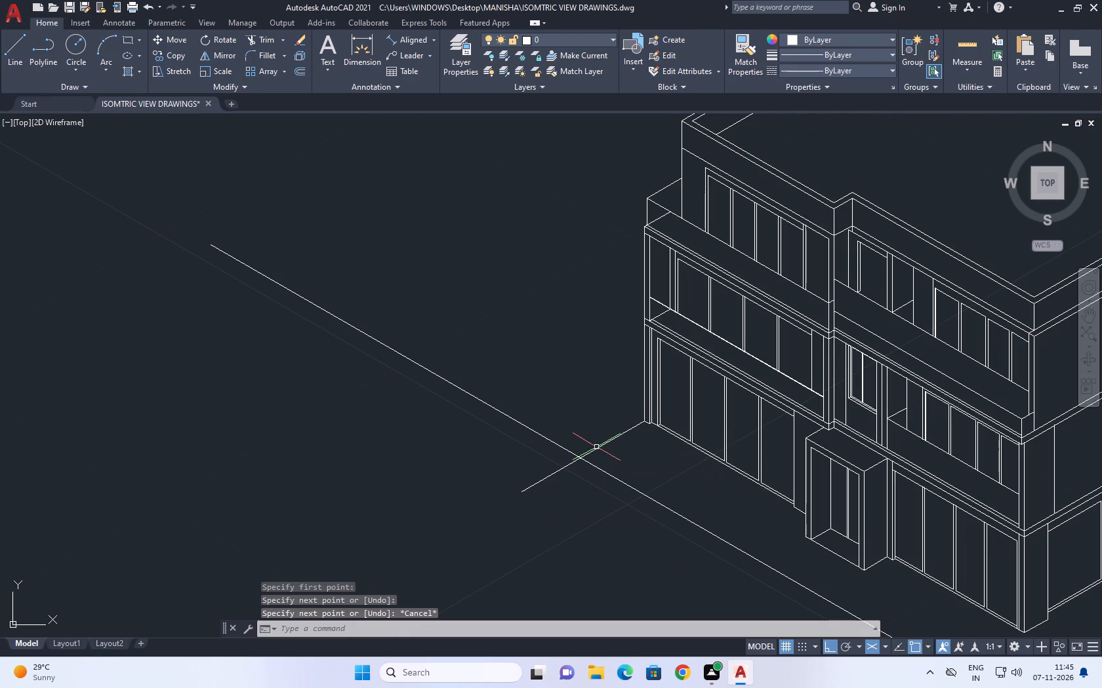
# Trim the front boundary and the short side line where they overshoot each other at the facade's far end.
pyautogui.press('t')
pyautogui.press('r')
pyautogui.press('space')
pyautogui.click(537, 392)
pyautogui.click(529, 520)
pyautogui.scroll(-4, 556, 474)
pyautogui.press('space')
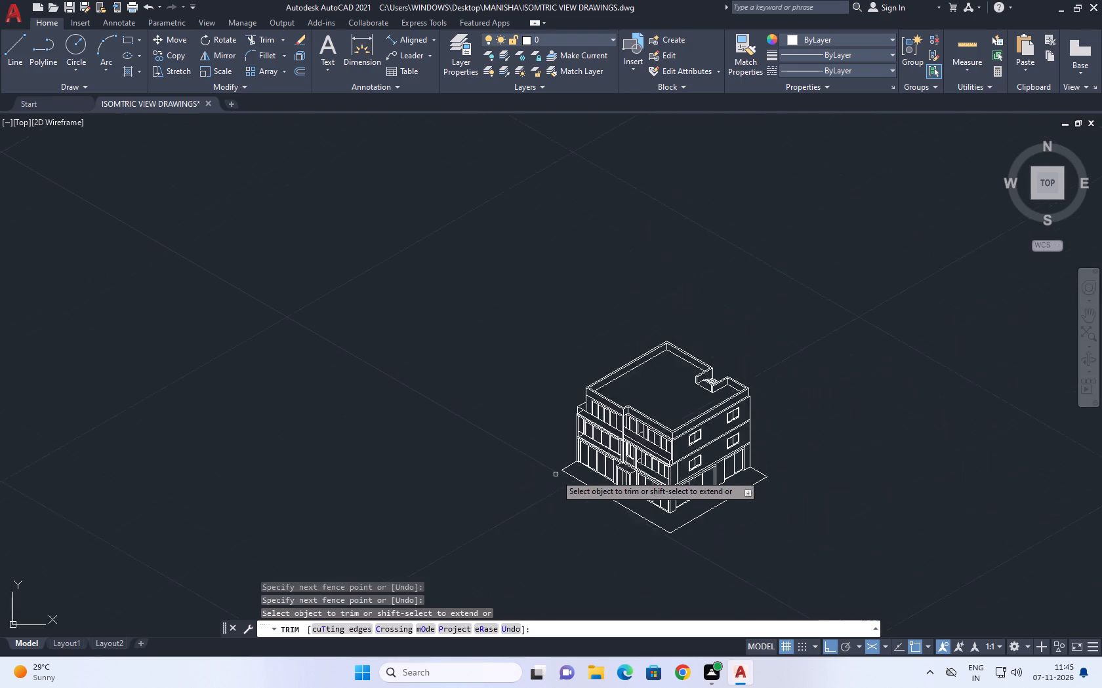
# Measure the trimmed short side ground line at the facade's far end with an aligned dimension.
pyautogui.scroll(4, 615, 510)
pyautogui.moveTo(691, 522); pyautogui.dragTo(680, 544, button='middle')
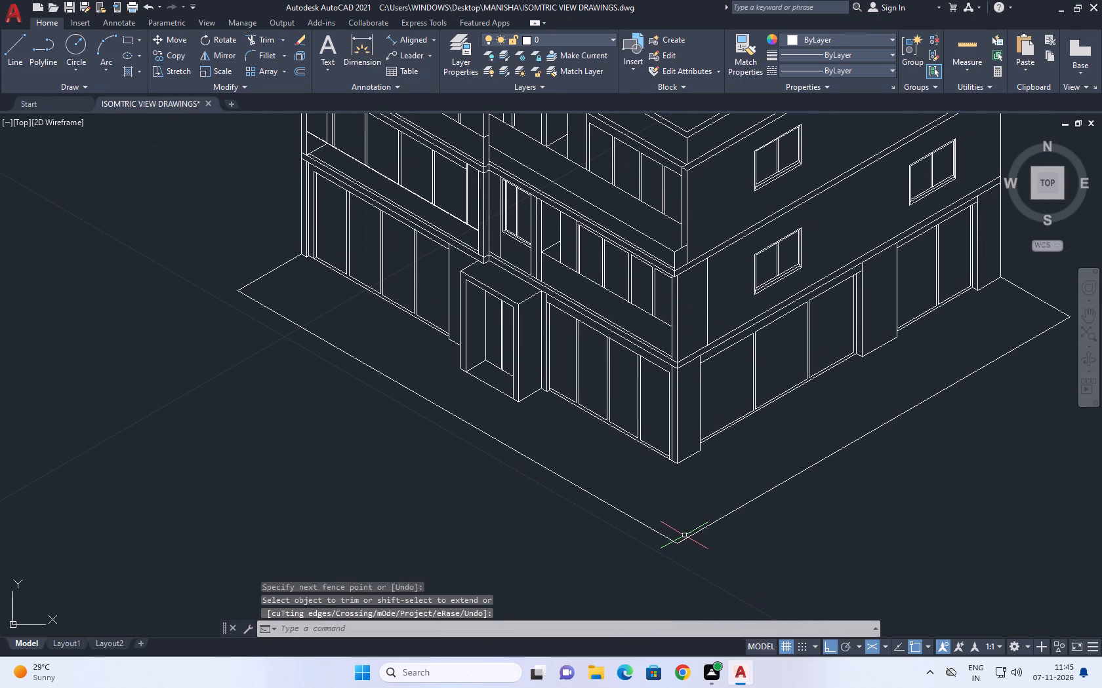
pyautogui.moveTo(313, 323); pyautogui.dragTo(336, 386, button='middle')
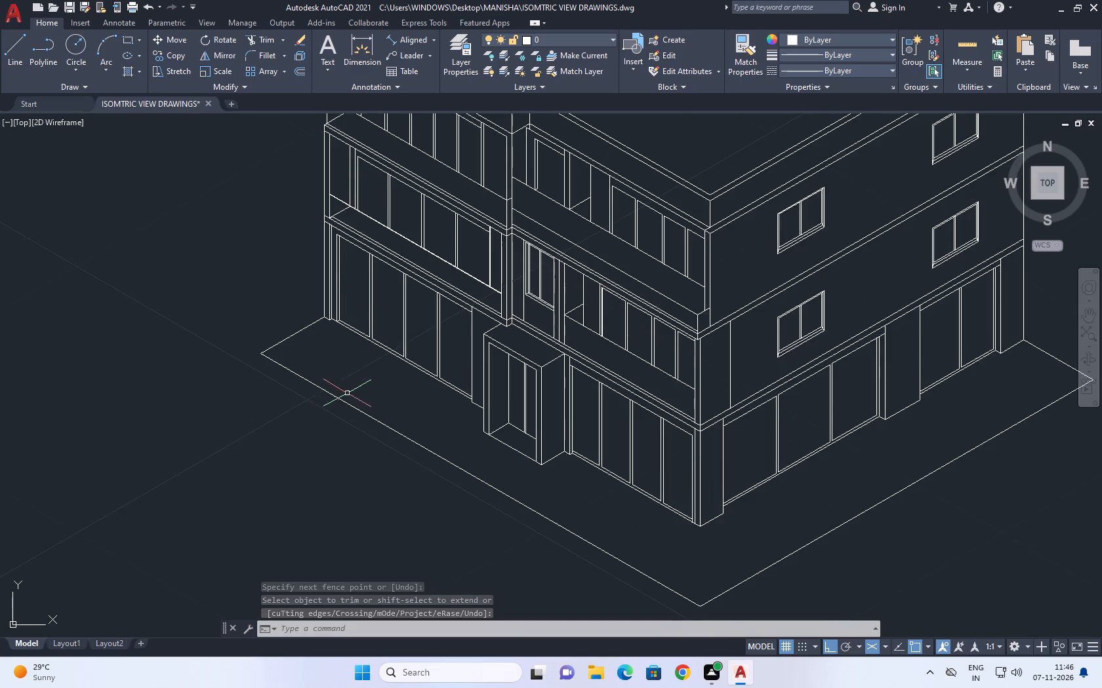
pyautogui.scroll(-2, 355, 396)
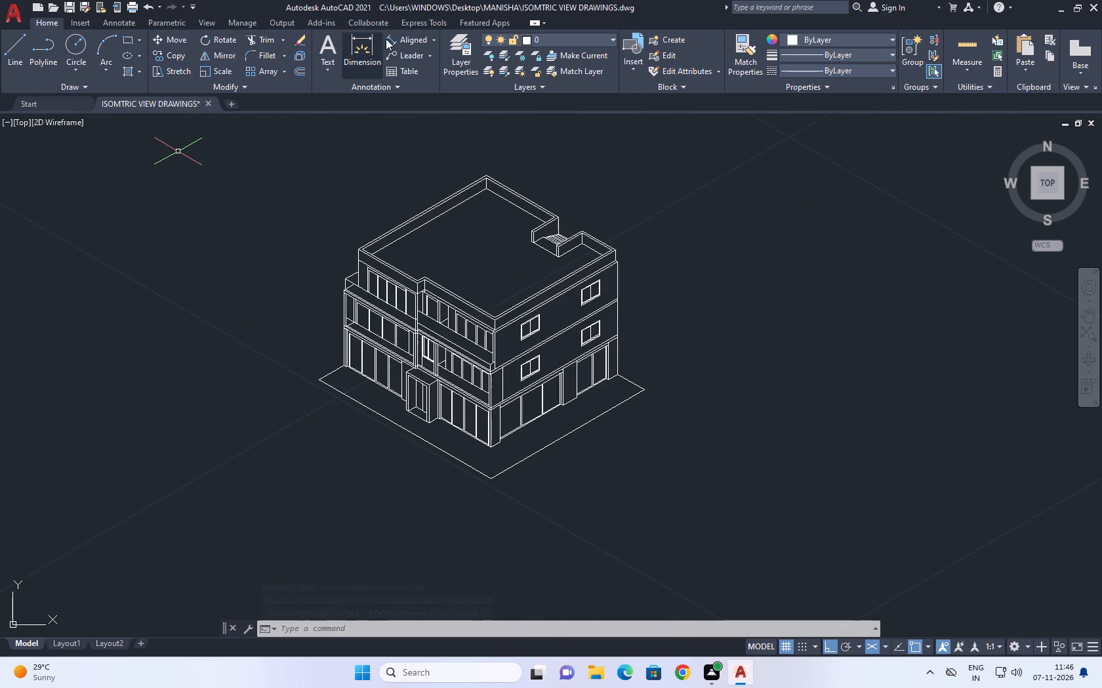
pyautogui.click(398, 38)
pyautogui.scroll(4, 333, 387)
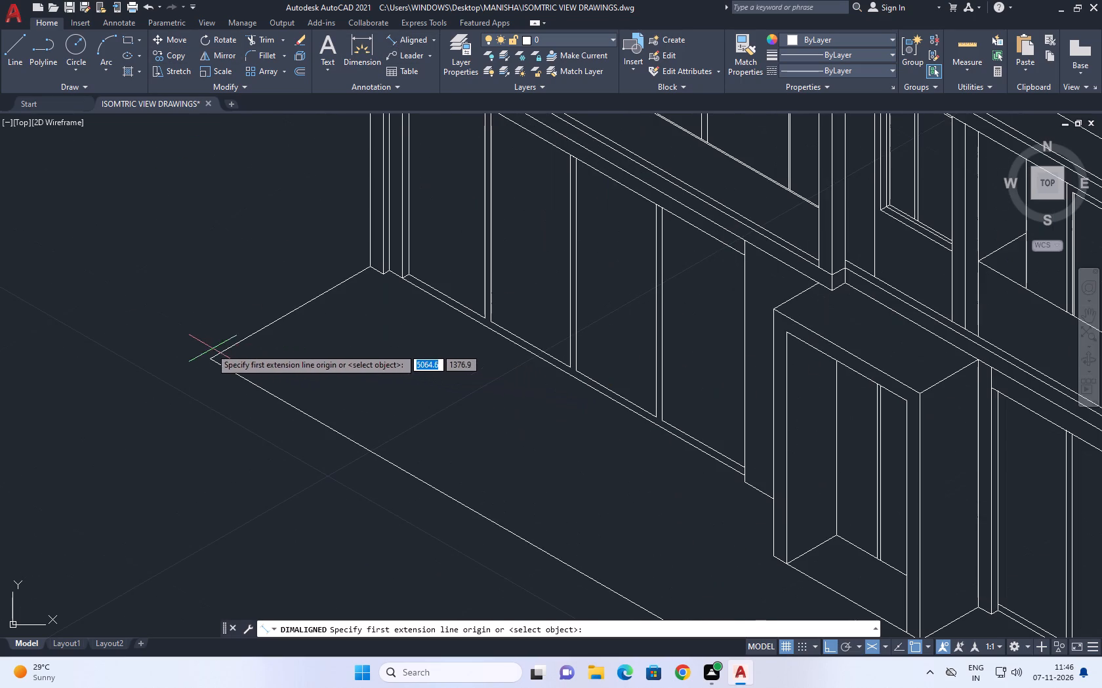
pyautogui.click(215, 357)
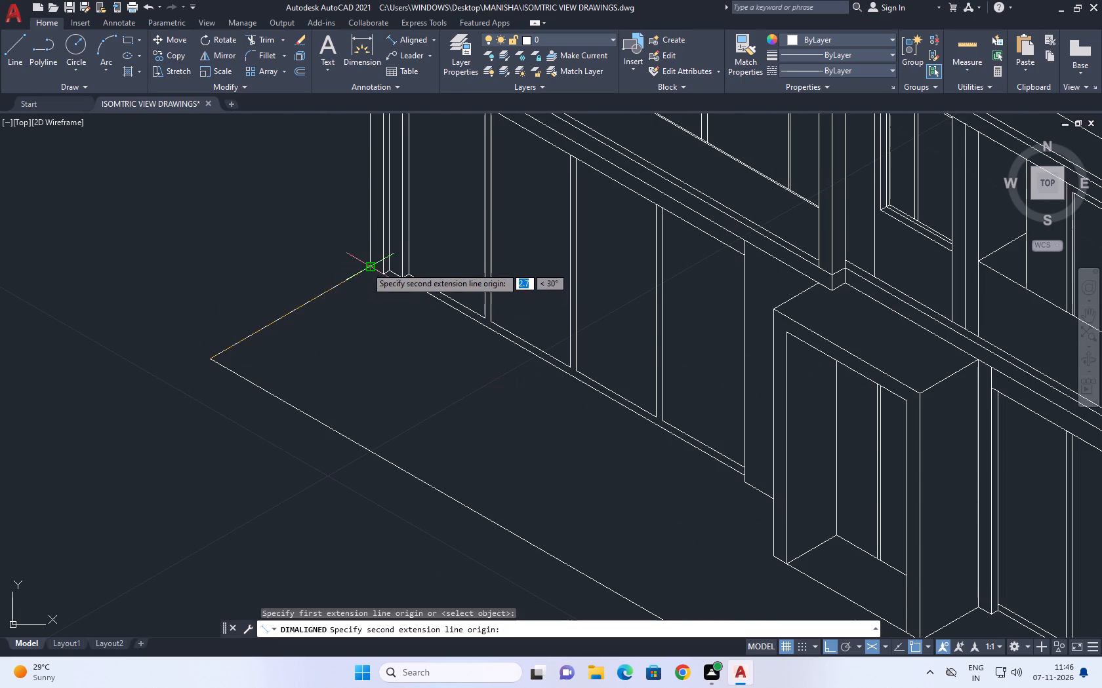
pyautogui.click(366, 267)
pyautogui.scroll(-4, 363, 290)
pyautogui.scroll(3, 365, 292)
pyautogui.scroll(-1, 363, 289)
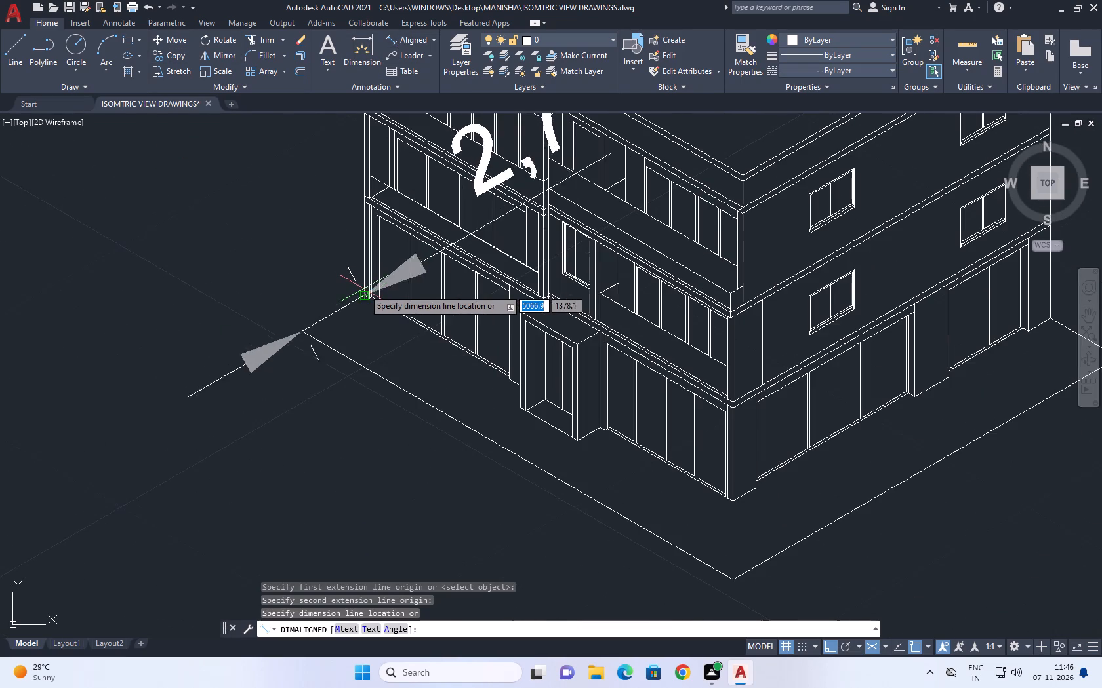
pyautogui.press('Escape')
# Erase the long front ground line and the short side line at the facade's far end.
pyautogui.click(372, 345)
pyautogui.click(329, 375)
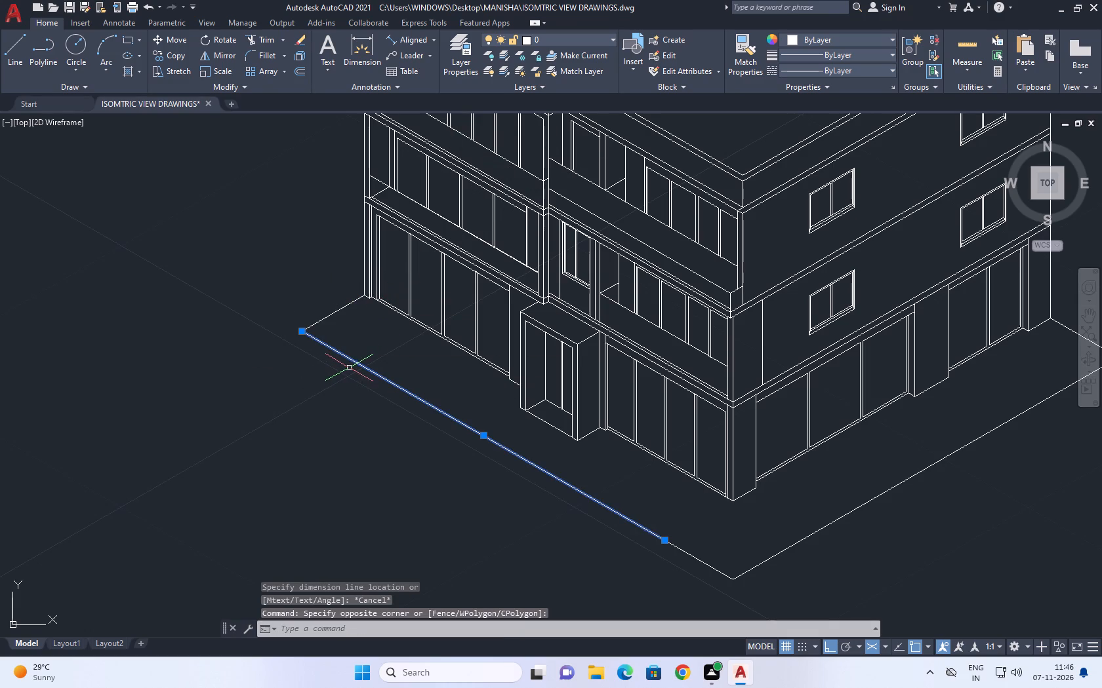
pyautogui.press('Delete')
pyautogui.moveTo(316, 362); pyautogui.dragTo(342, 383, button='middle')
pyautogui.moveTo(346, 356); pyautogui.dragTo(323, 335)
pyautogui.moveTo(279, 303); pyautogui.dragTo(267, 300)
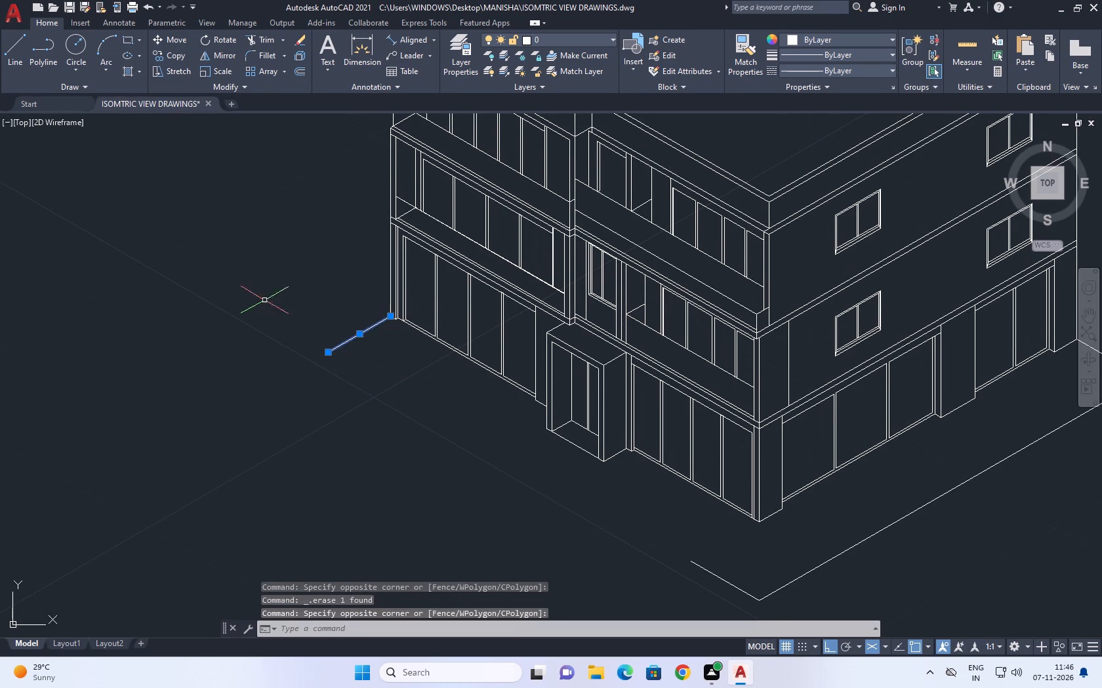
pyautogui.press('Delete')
# Draw a 3-unit ground line outward from the building's base corner at the front facade's far end.
pyautogui.press('l')
pyautogui.press('space')
pyautogui.scroll(4, 371, 303)
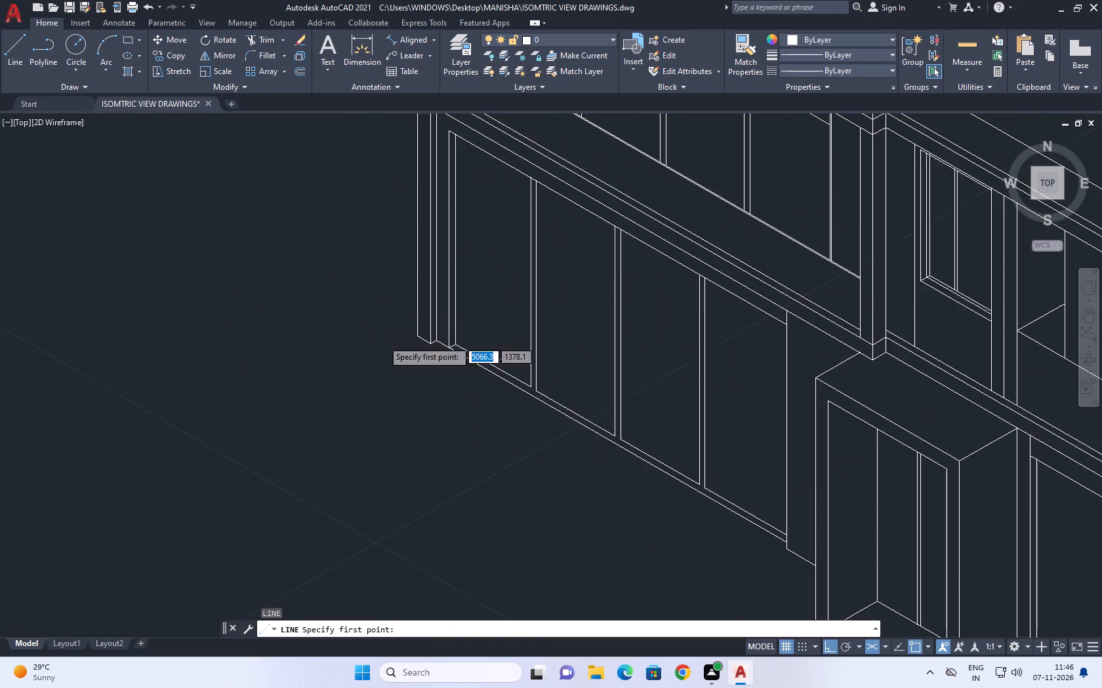
pyautogui.click(464, 331)
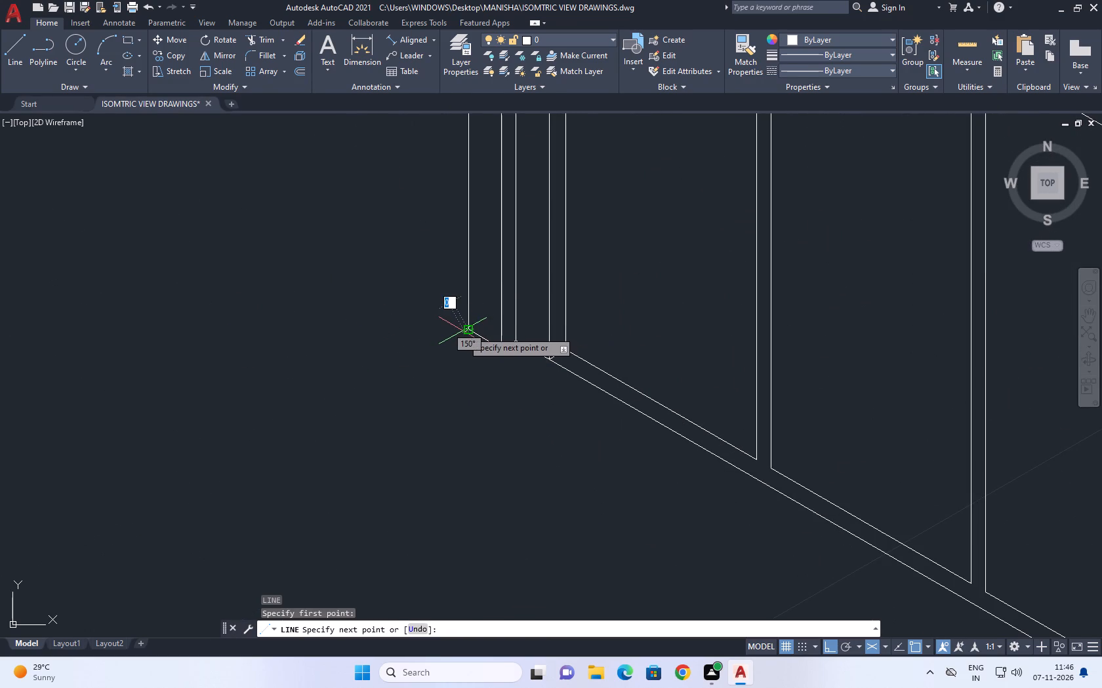
pyautogui.press('3')
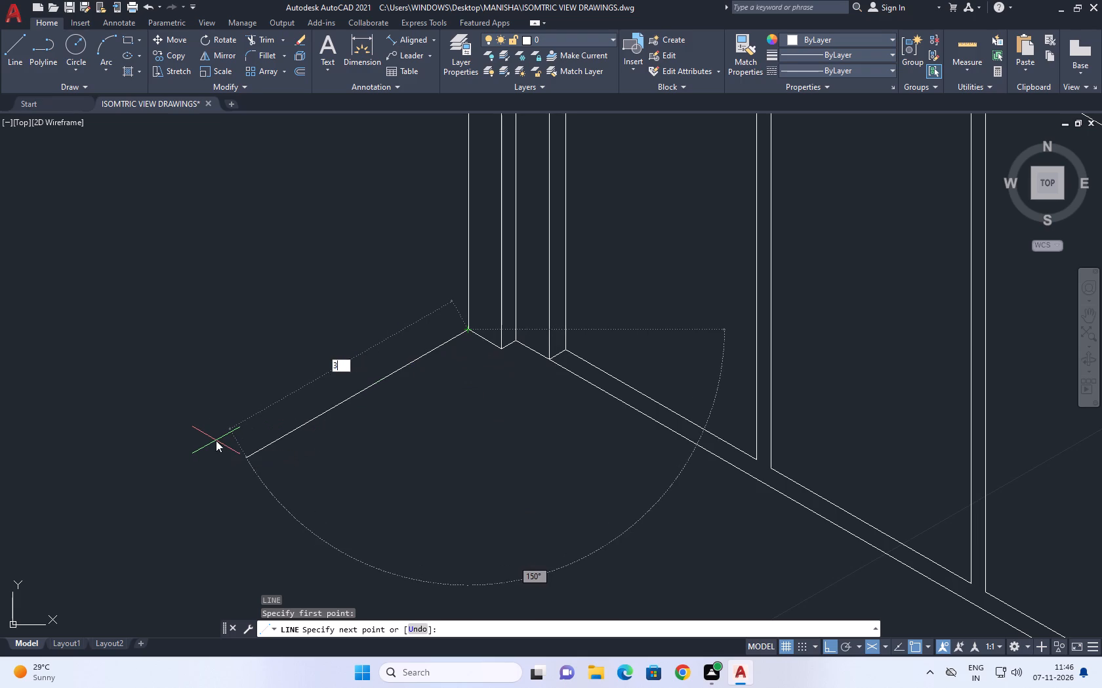
pyautogui.press('Return')
pyautogui.scroll(-4, 368, 383)
pyautogui.moveTo(512, 539); pyautogui.dragTo(334, 342, button='middle')
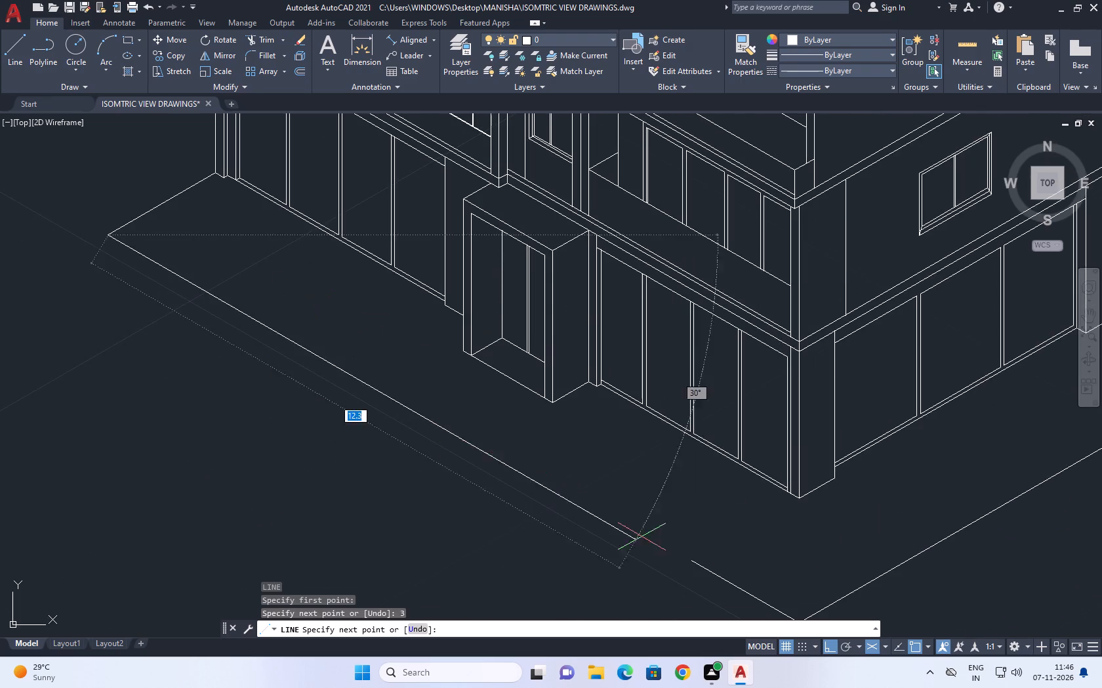
pyautogui.moveTo(644, 539); pyautogui.dragTo(354, 370, button='middle')
pyautogui.scroll(3, 519, 459)
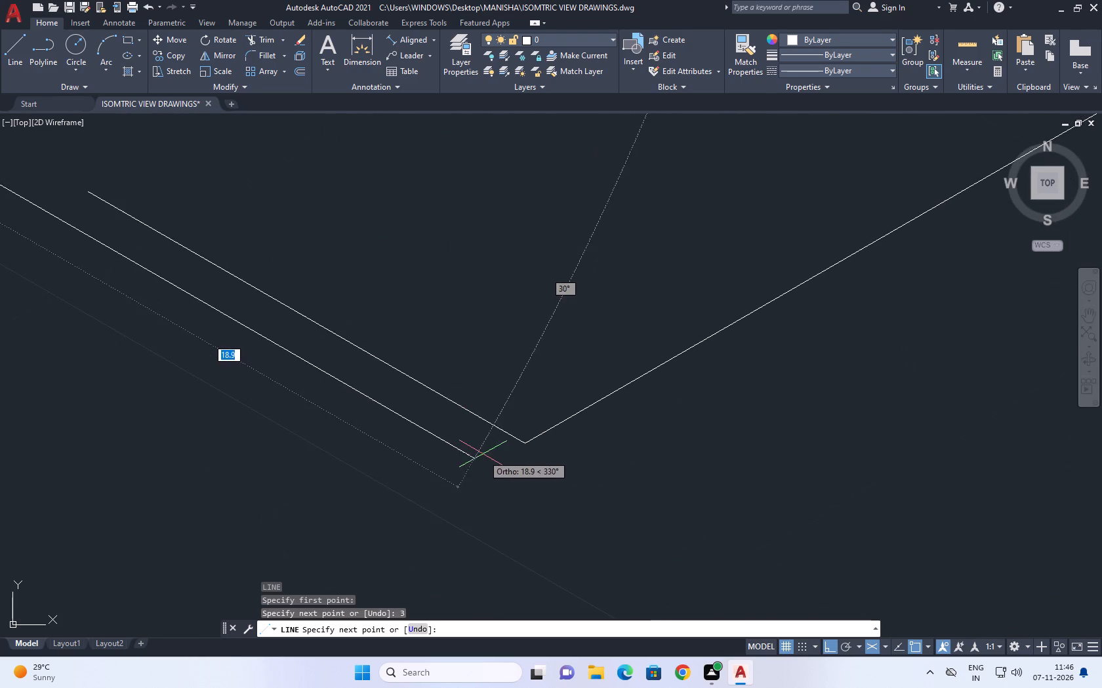
pyautogui.scroll(-7, 483, 453)
pyautogui.scroll(2, 514, 443)
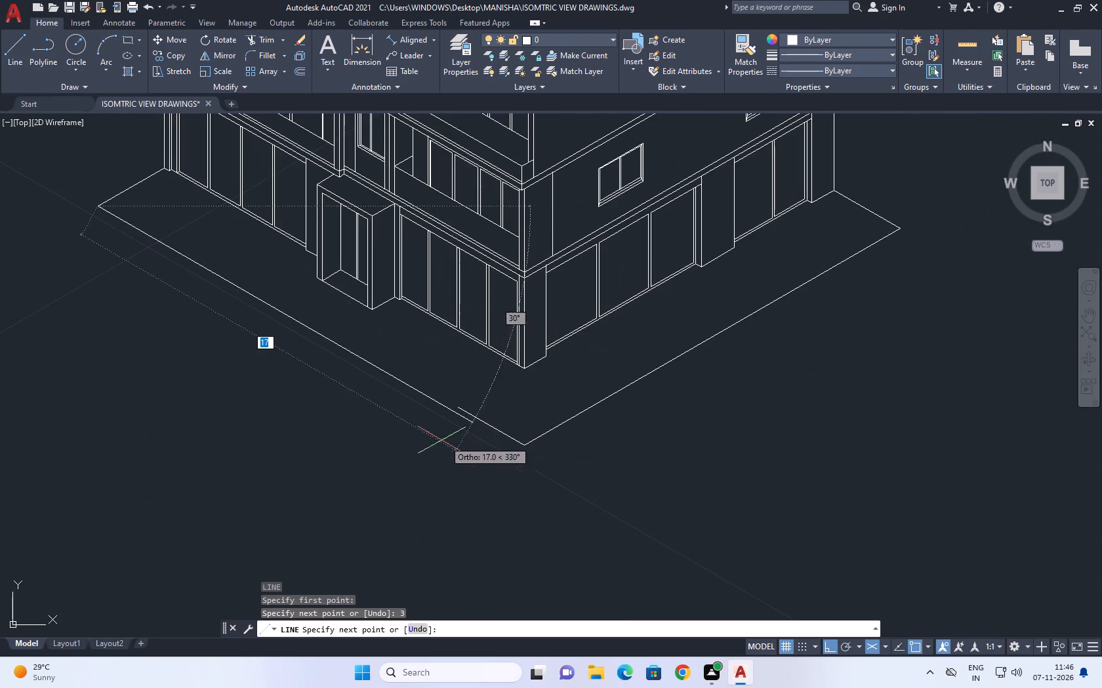
pyautogui.press('Escape')
# Fillet the short front boundary stub and the new 3-unit ground line with radius 0 into a sharp corner.
pyautogui.moveTo(266, 363); pyautogui.dragTo(363, 400, button='middle')
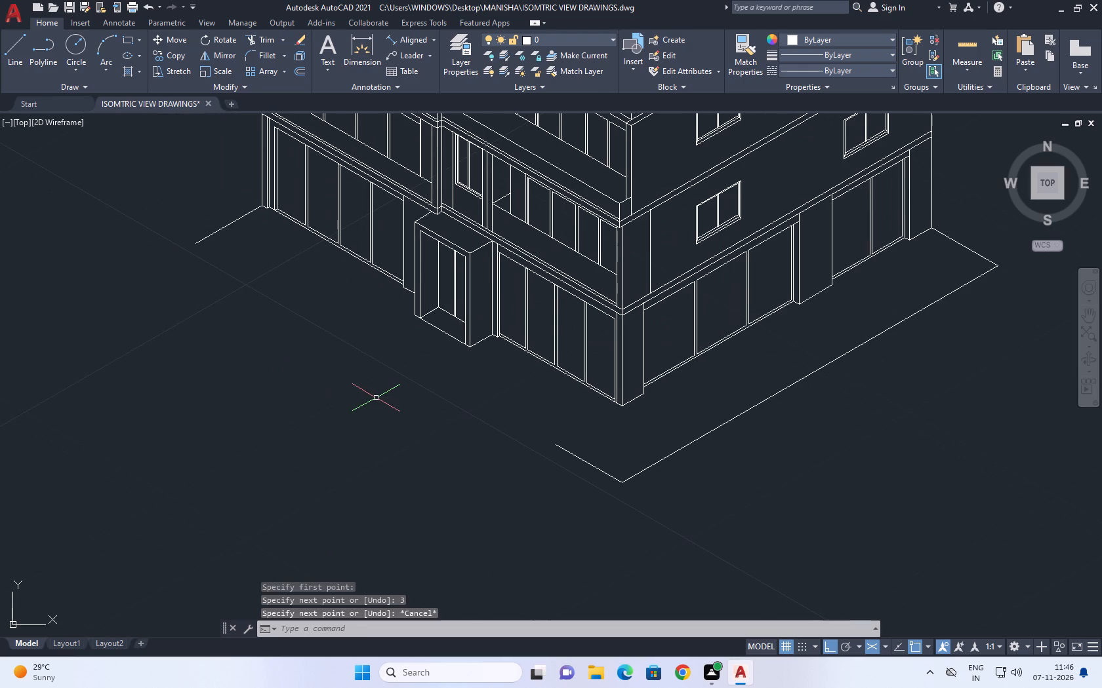
pyautogui.press('f')
pyautogui.press('space')
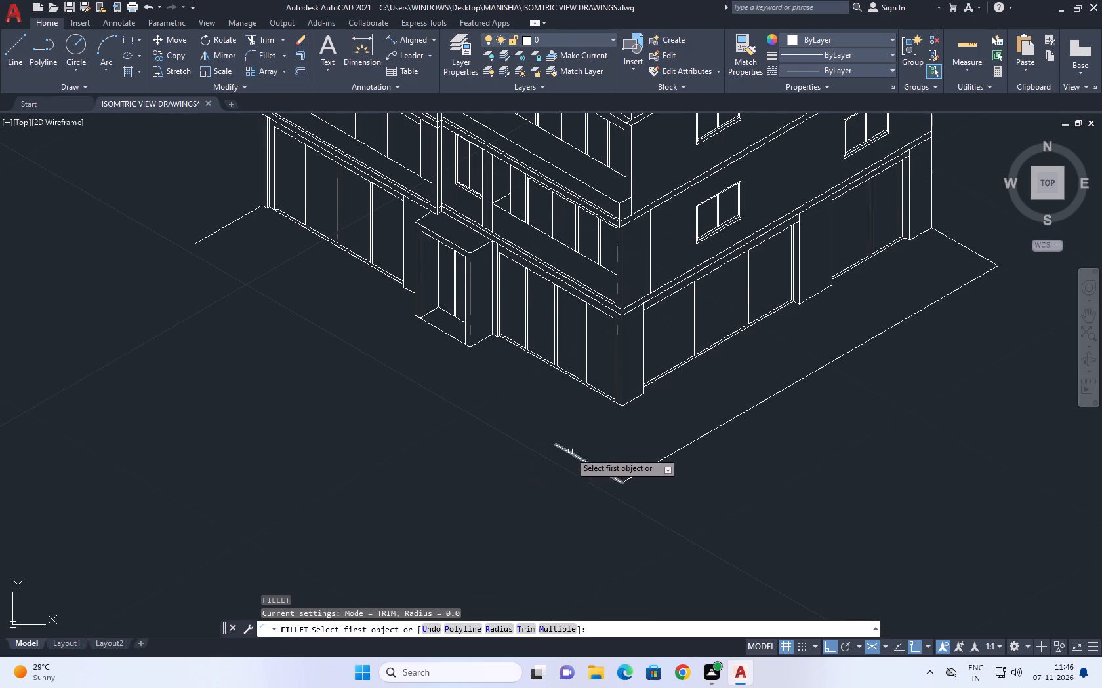
pyautogui.click(570, 451)
pyautogui.click(232, 225)
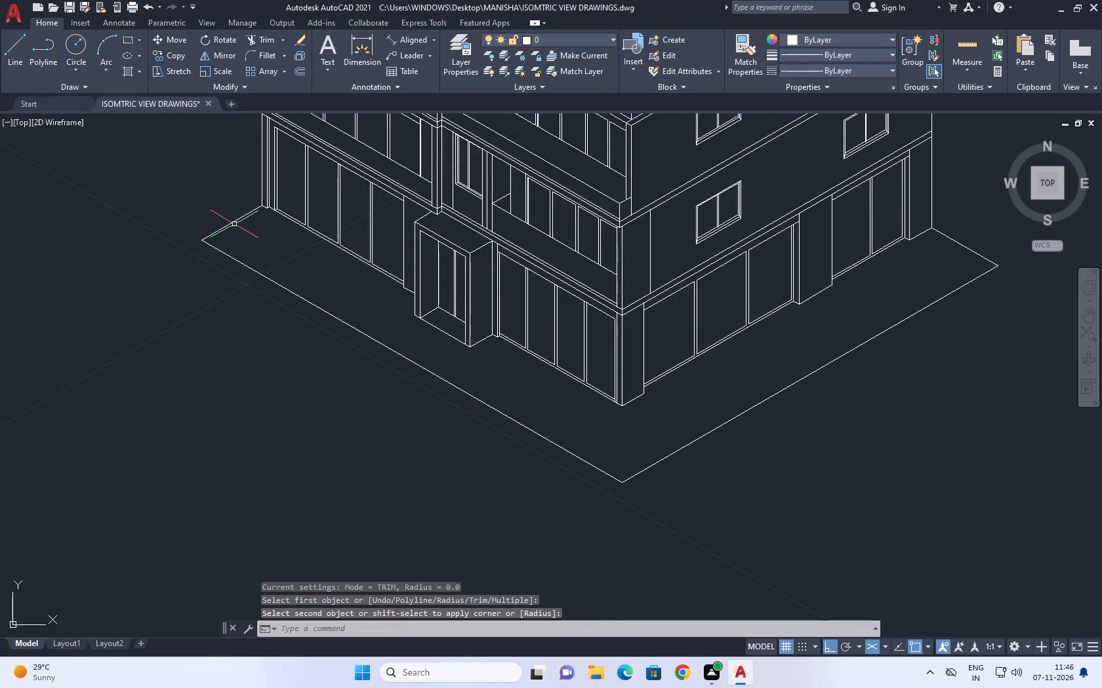
# Extend the front boundary with a 3-unit line past its far corner, then draw a line back at 30° just past the building's vertical edge.
pyautogui.scroll(-2, 485, 358)
pyautogui.moveTo(390, 379); pyautogui.dragTo(497, 388, button='middle')
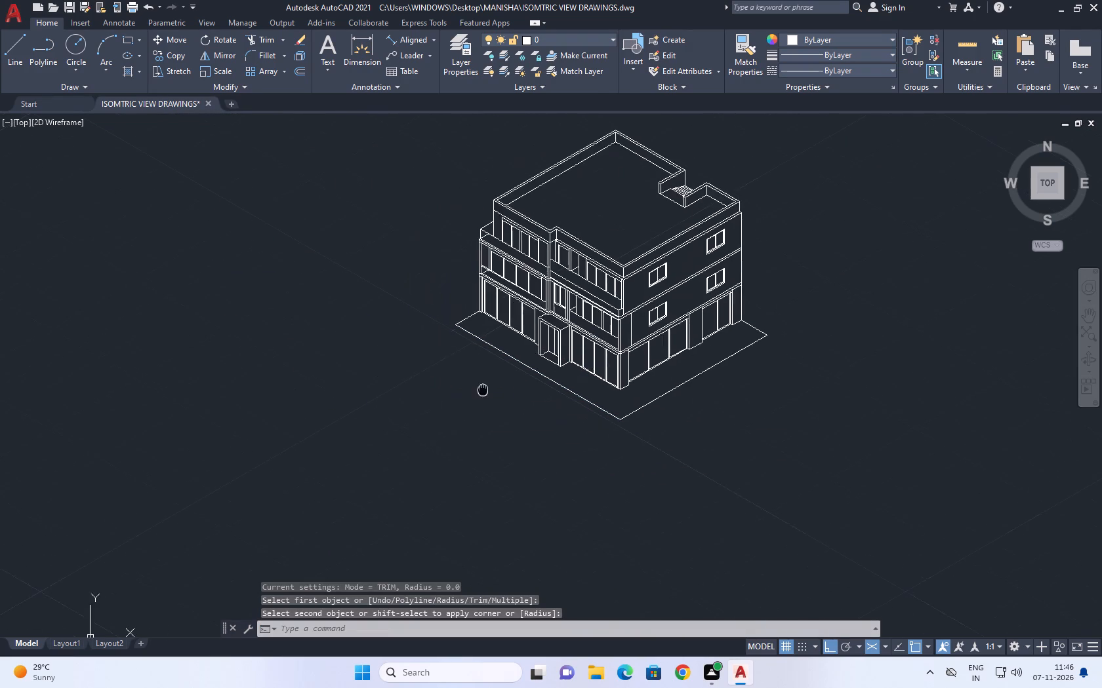
pyautogui.moveTo(497, 388); pyautogui.dragTo(529, 391, button='middle')
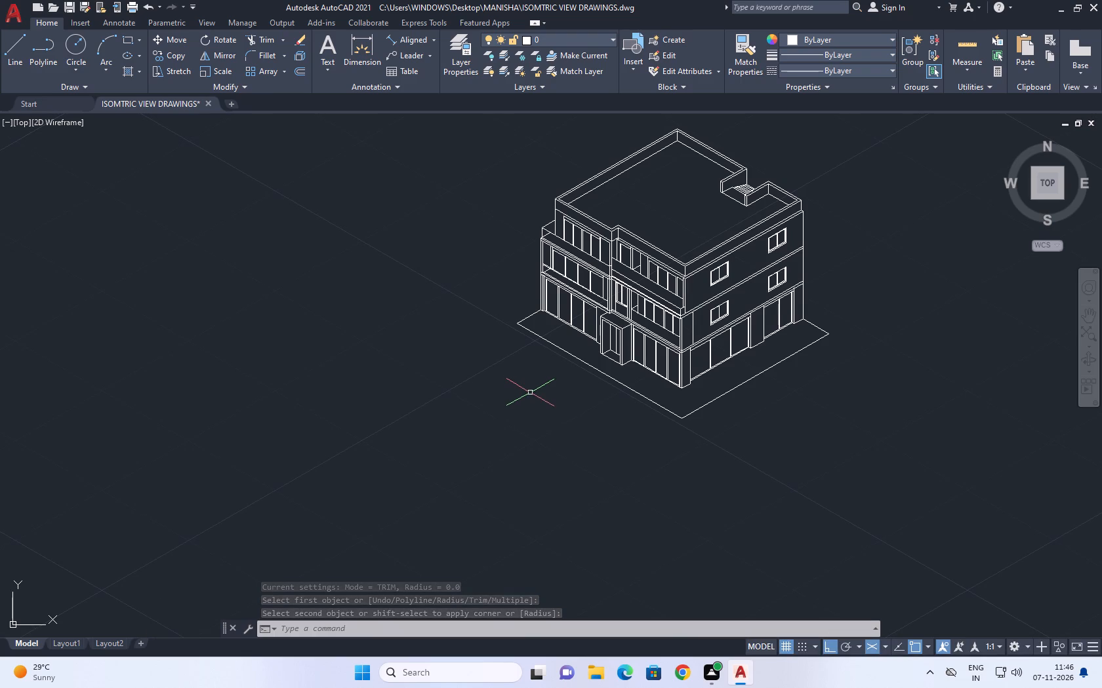
pyautogui.scroll(1, 526, 322)
pyautogui.moveTo(521, 321); pyautogui.dragTo(590, 446, button='middle')
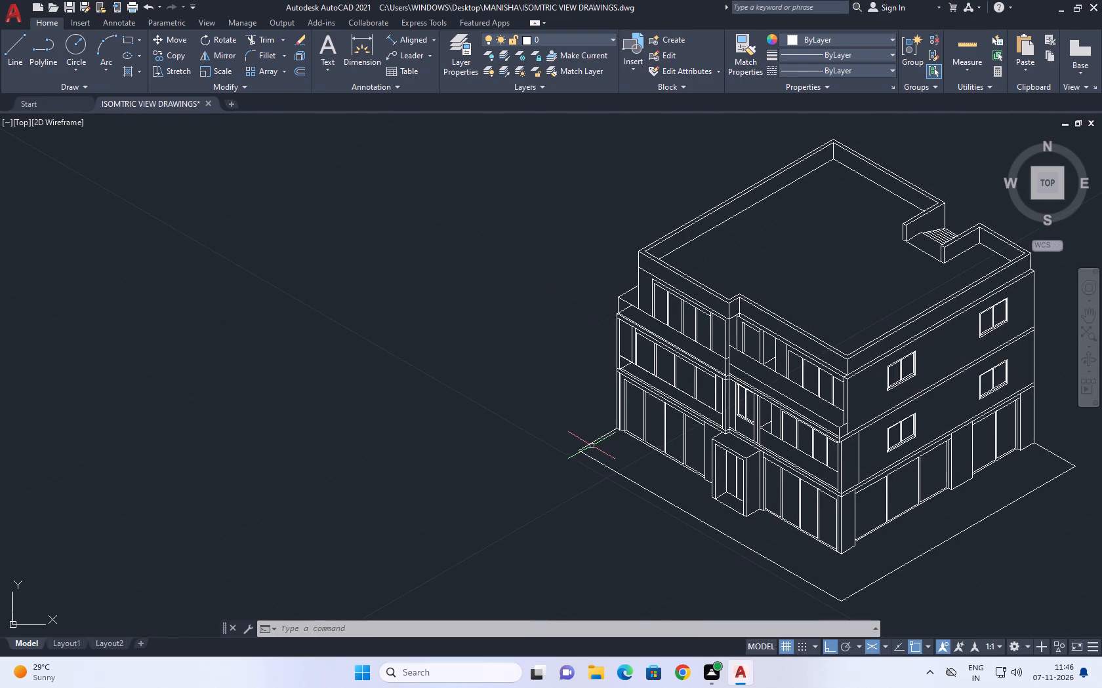
pyautogui.scroll(3, 571, 438)
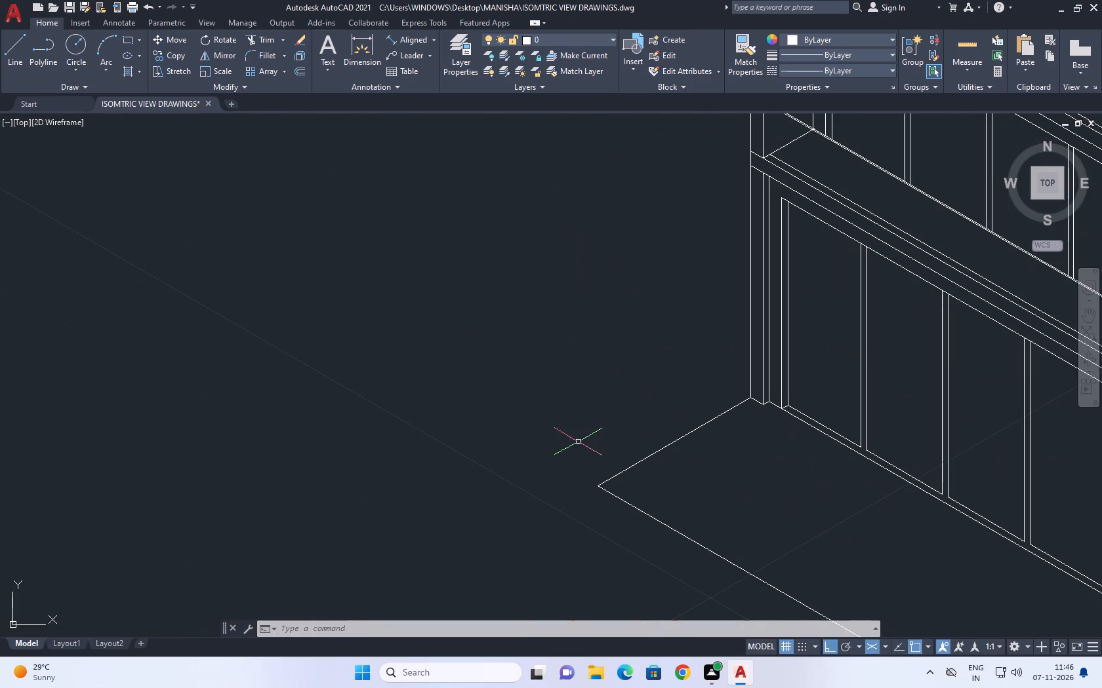
pyautogui.press('l')
pyautogui.press('space')
pyautogui.click(598, 487)
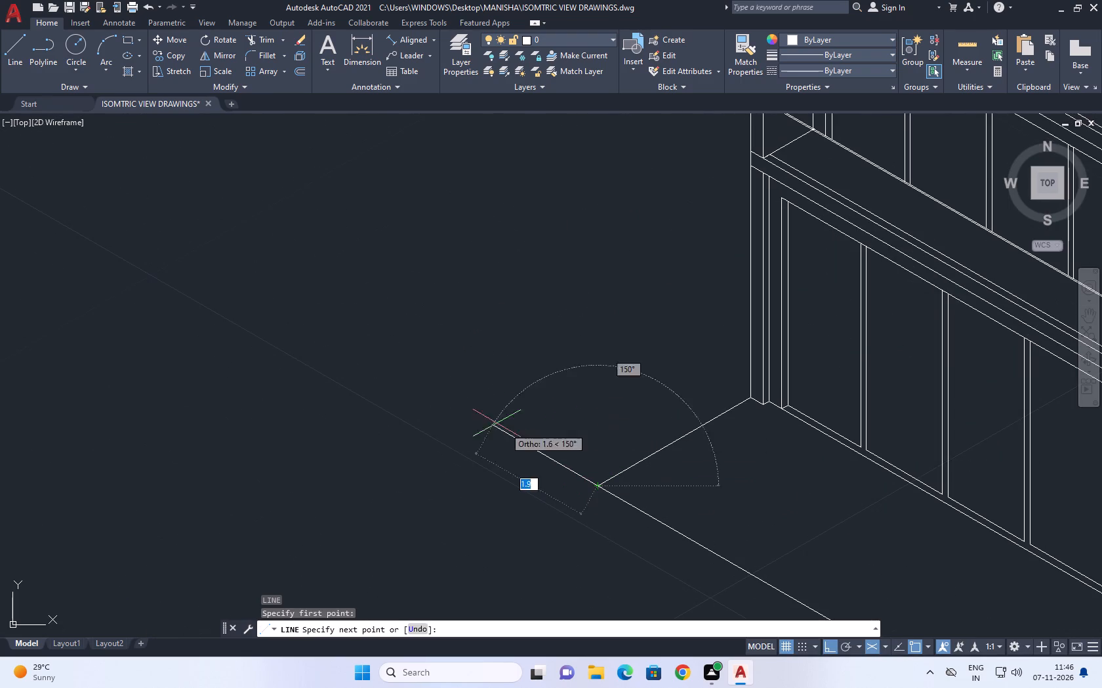
pyautogui.press('3')
pyautogui.press('Return')
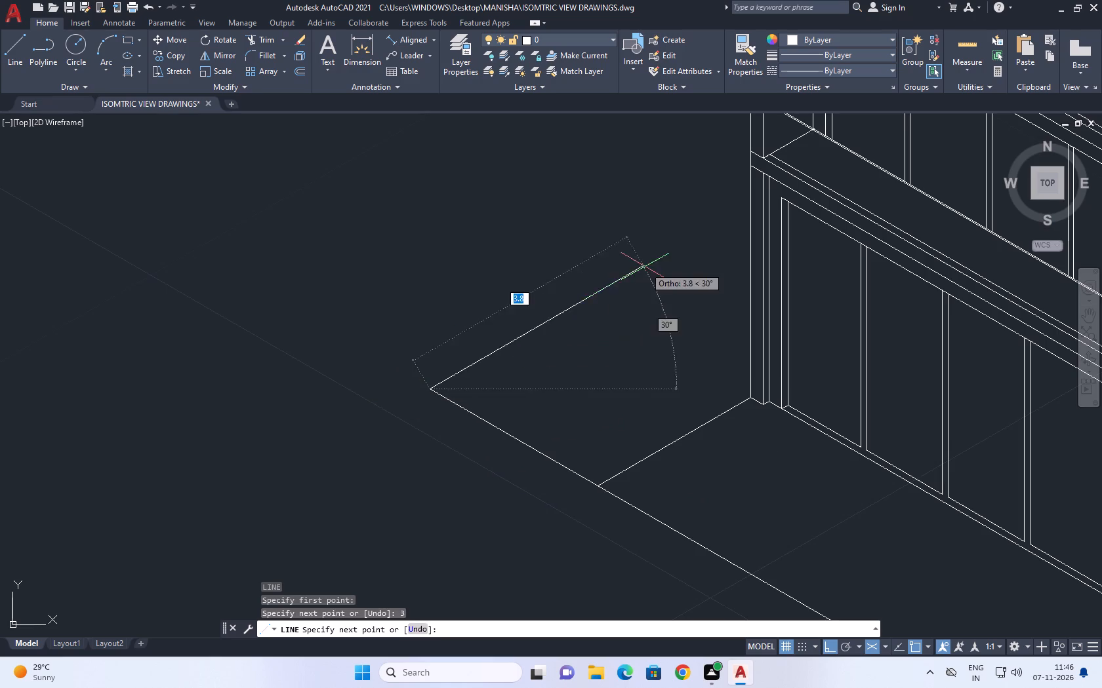
pyautogui.moveTo(645, 267); pyautogui.dragTo(476, 427, button='middle')
pyautogui.scroll(-1, 576, 381)
pyautogui.scroll(4, 577, 380)
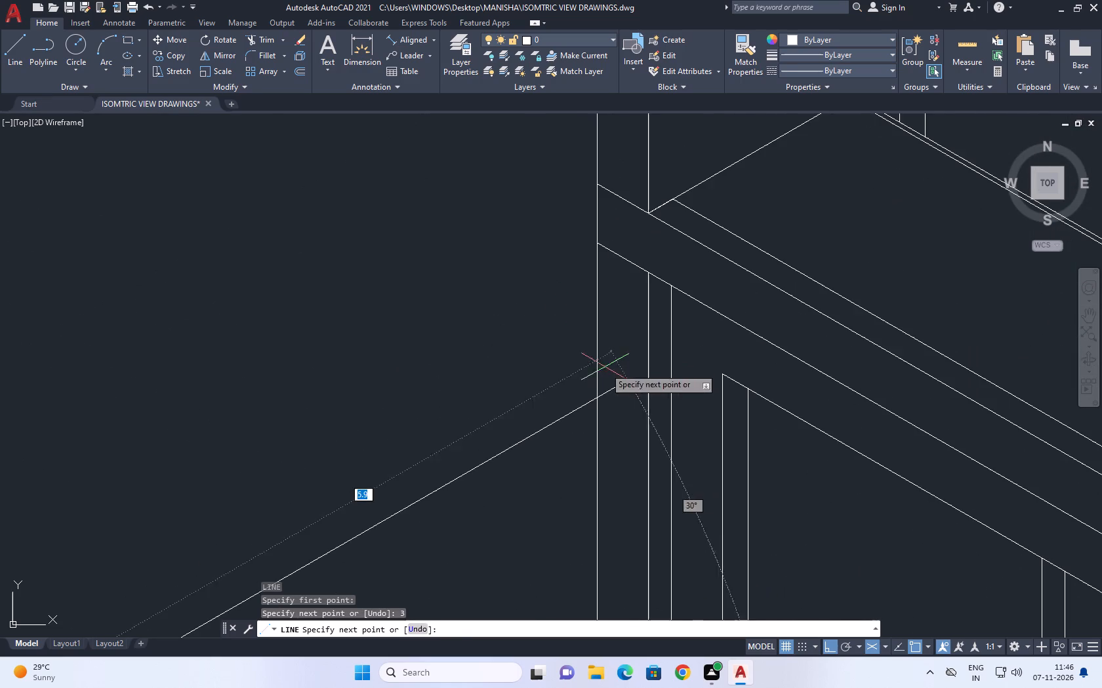
pyautogui.click(614, 382)
pyautogui.press('Escape')
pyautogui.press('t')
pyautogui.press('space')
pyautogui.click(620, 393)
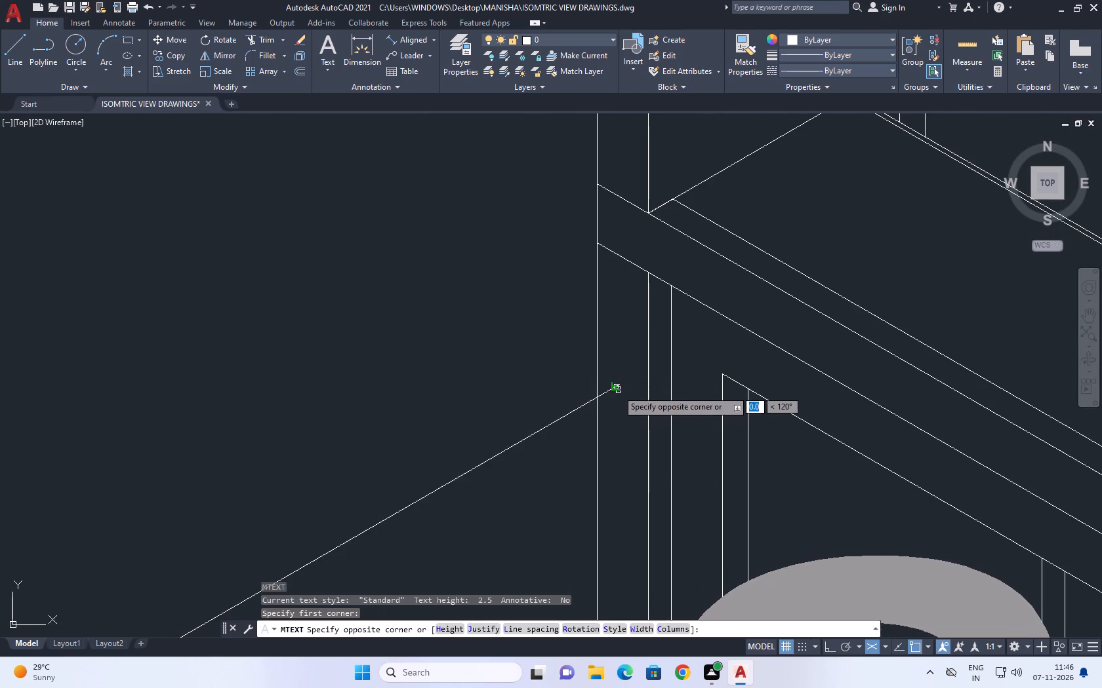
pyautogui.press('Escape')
# Trim the end of the new return line where it overshoots the building's vertical edge.
pyautogui.write('TR')
pyautogui.press('space')
pyautogui.click(609, 375)
pyautogui.click(596, 428)
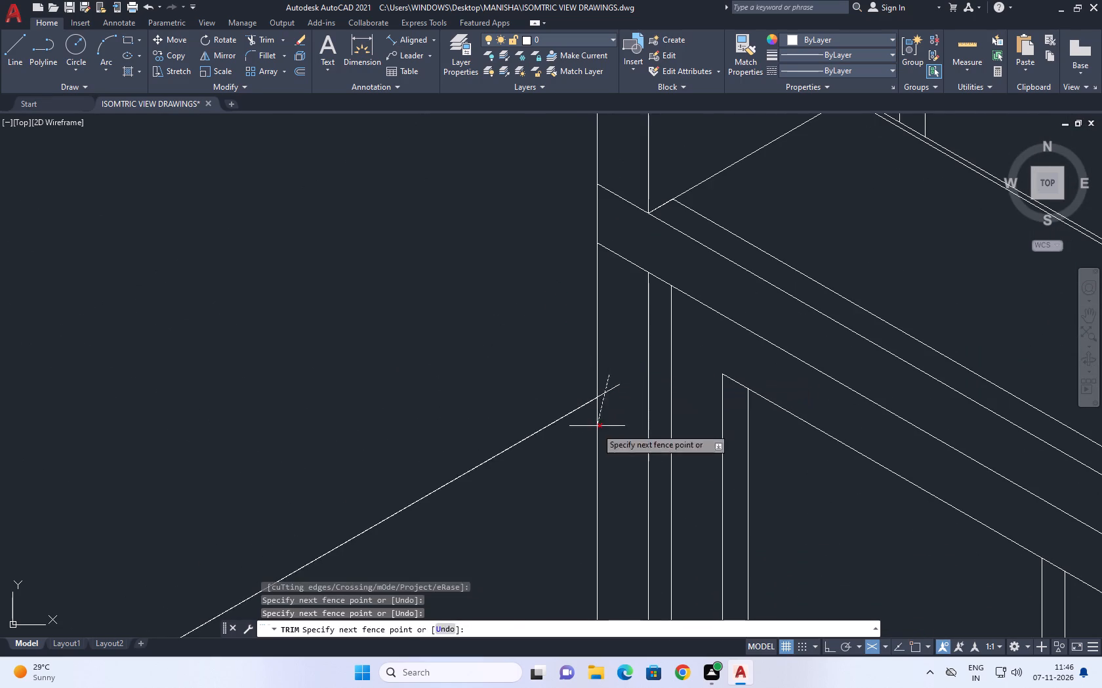
pyautogui.scroll(-5, 613, 309)
pyautogui.hotkey('ctrl', 'z')
pyautogui.scroll(1, 611, 381)
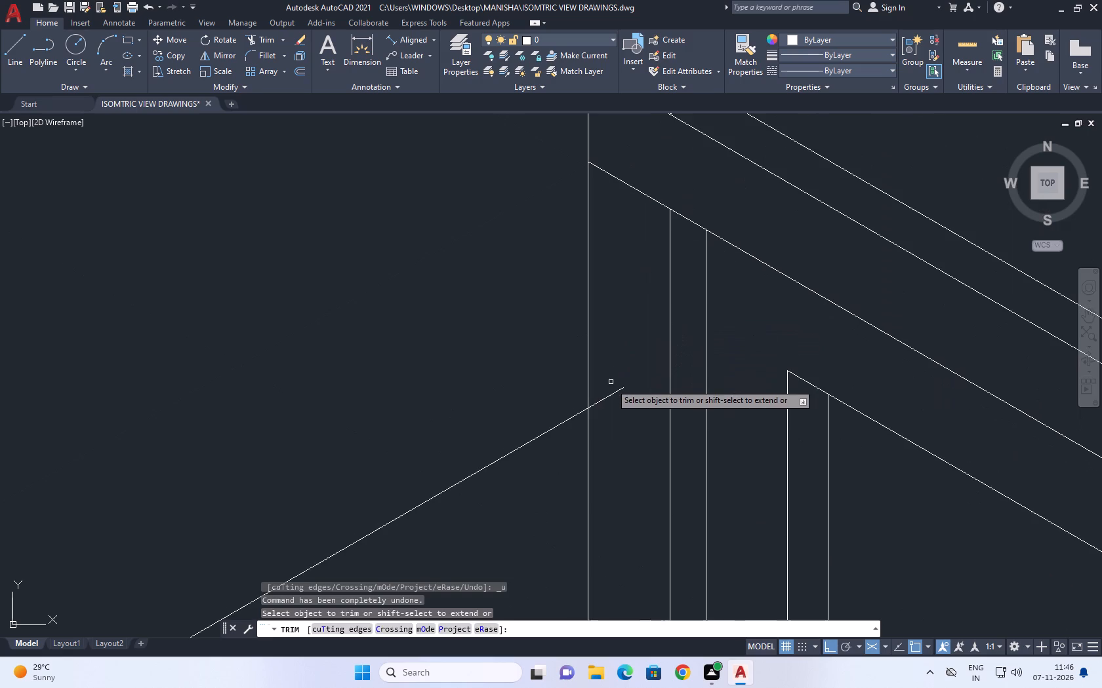
pyautogui.moveTo(611, 386); pyautogui.dragTo(612, 403)
pyautogui.click(613, 416)
pyautogui.scroll(-3, 605, 311)
pyautogui.press('Escape')
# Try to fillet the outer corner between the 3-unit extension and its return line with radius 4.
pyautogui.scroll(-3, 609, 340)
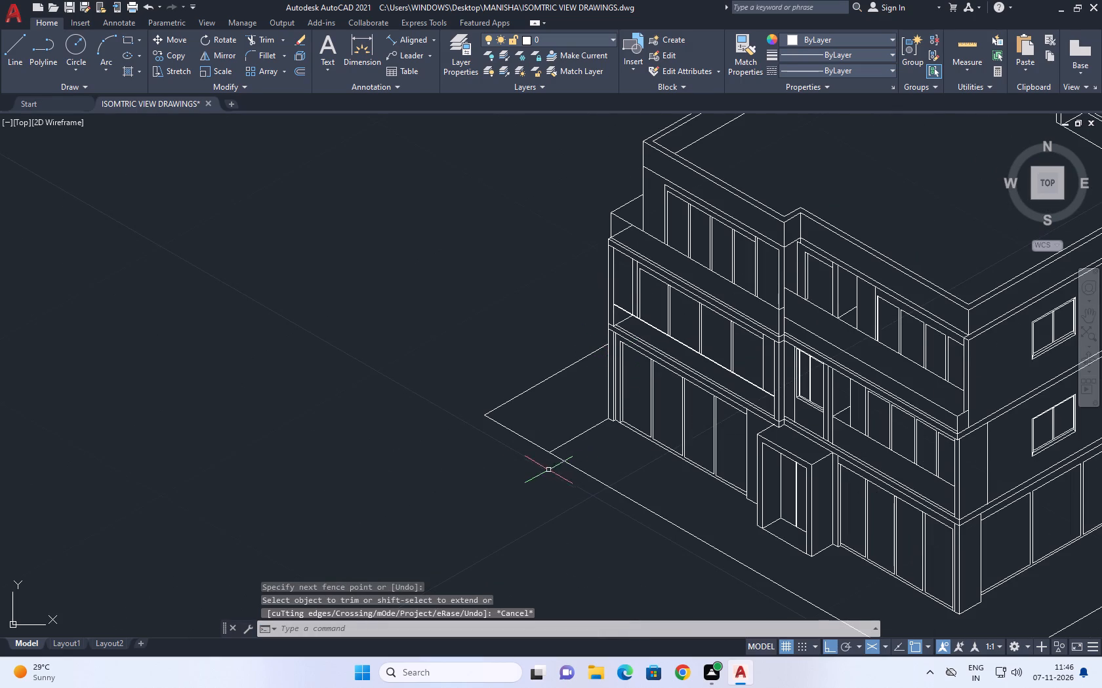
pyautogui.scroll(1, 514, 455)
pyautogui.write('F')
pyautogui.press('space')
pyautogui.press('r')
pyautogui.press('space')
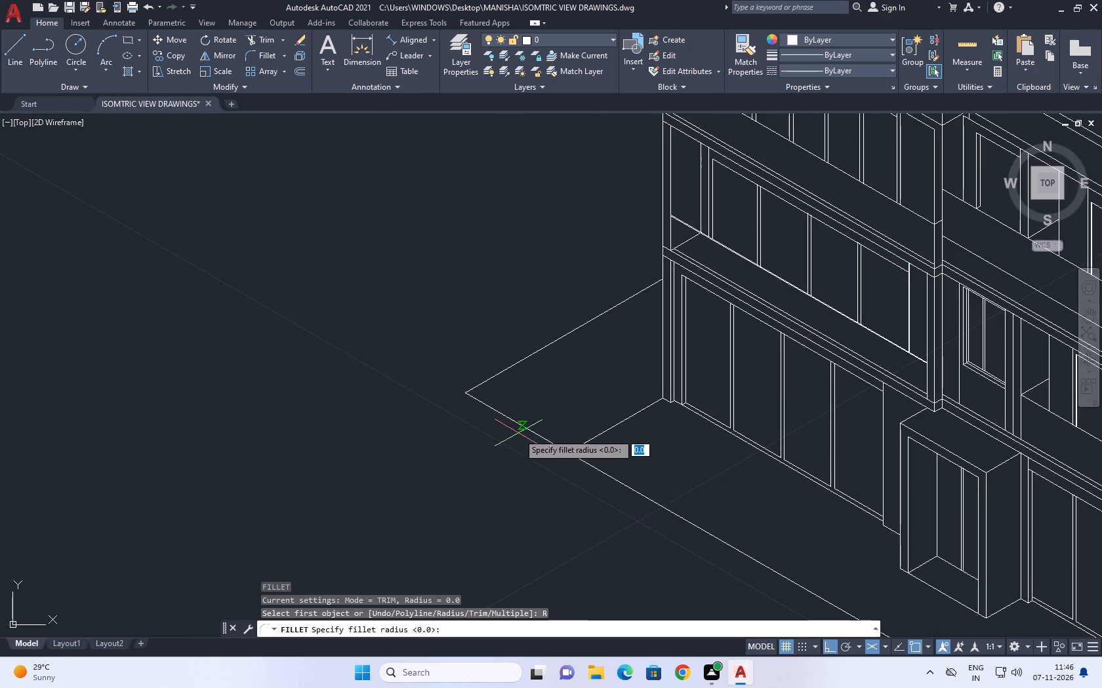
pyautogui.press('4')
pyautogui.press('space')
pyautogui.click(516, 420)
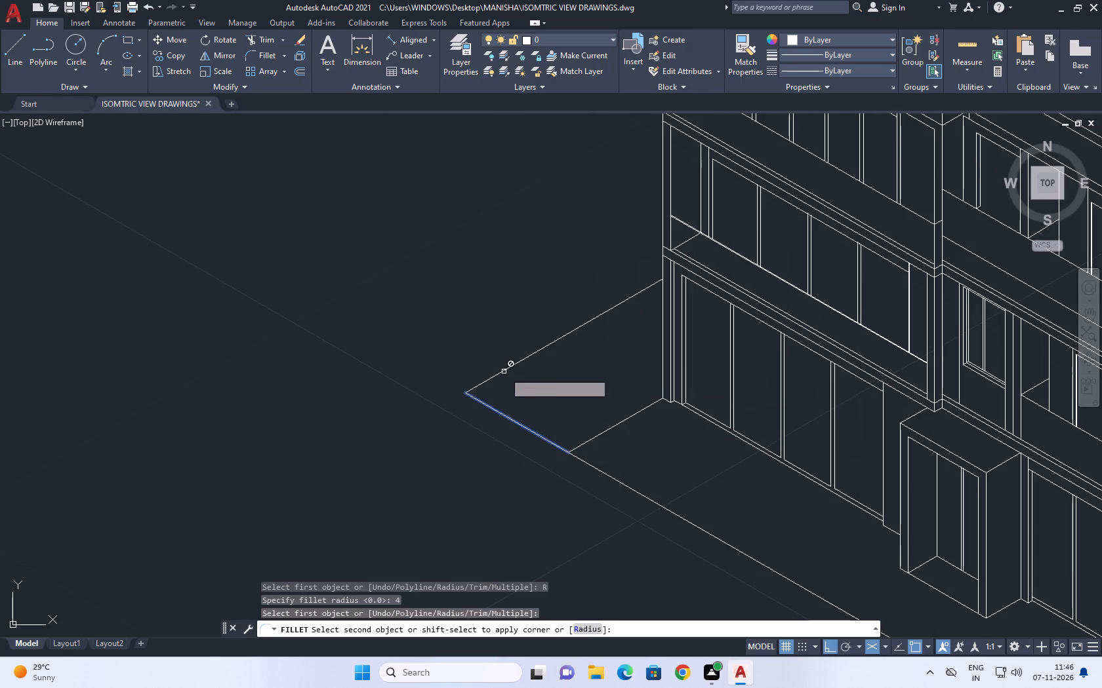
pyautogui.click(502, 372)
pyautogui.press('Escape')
# Fillet the outer corner between the 3-unit extension and its return line with radius 0.5.
pyautogui.write('F')
pyautogui.press('space')
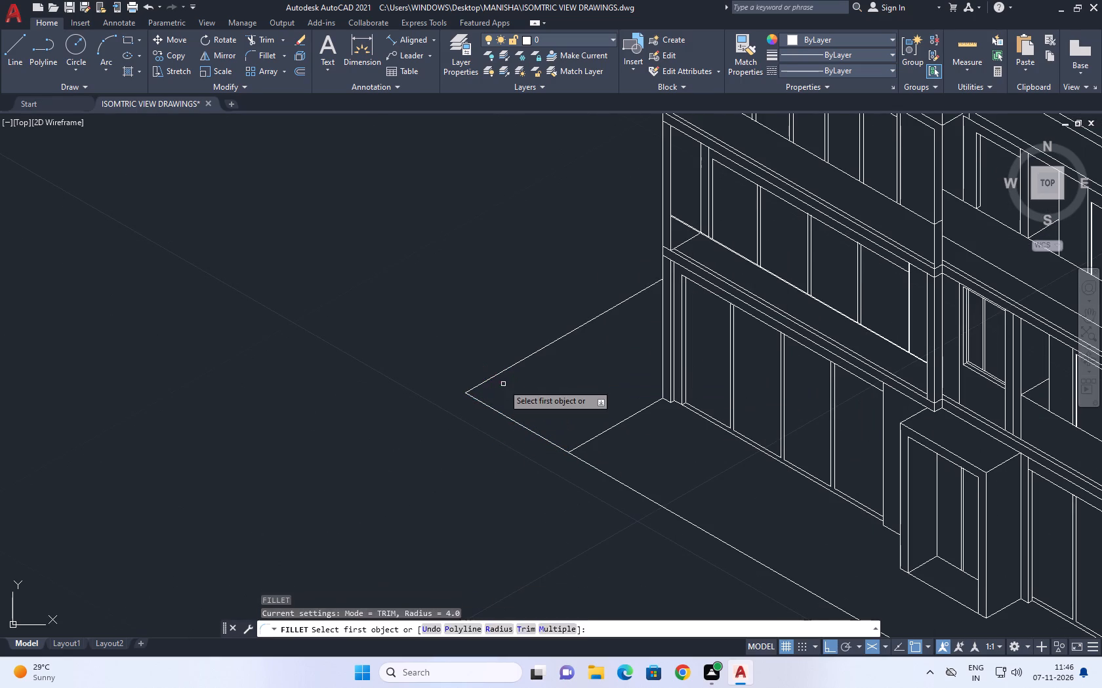
pyautogui.write('R')
pyautogui.press('space')
pyautogui.press('0')
pyautogui.press('.')
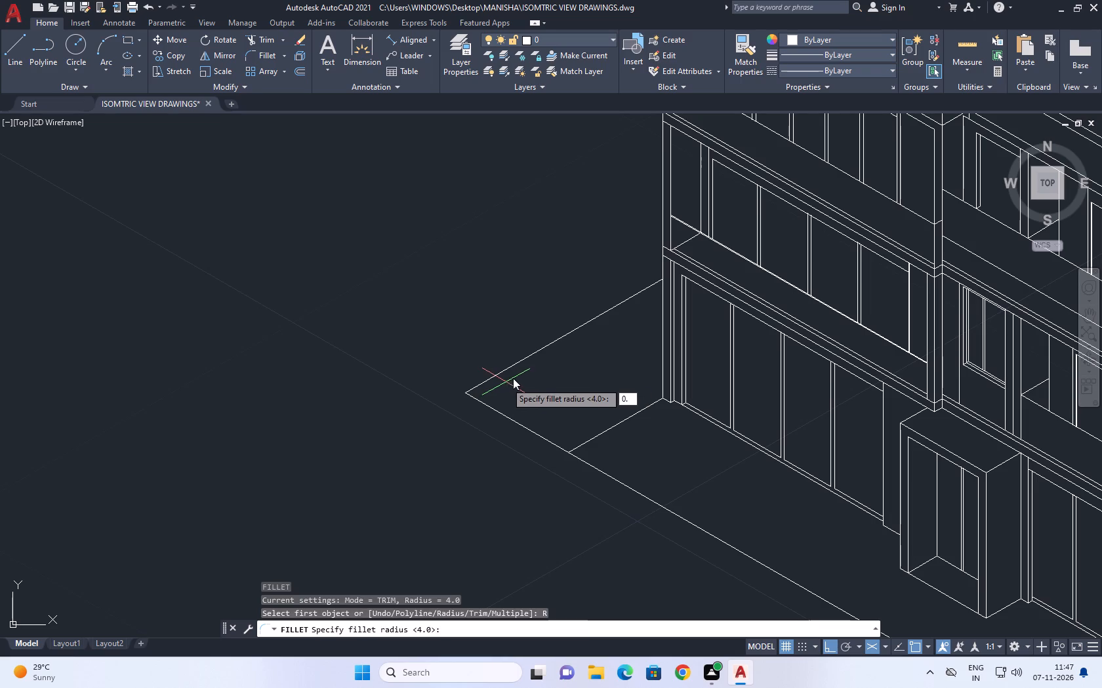
pyautogui.write('5')
pyautogui.press('space')
pyautogui.click(501, 411)
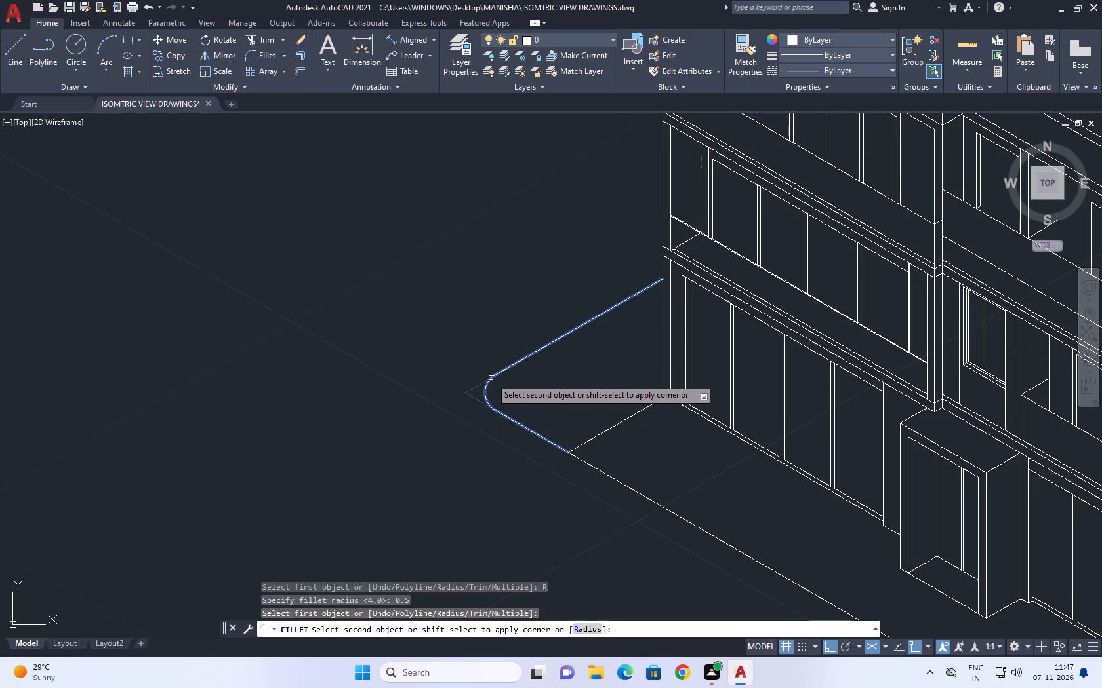
pyautogui.click(491, 378)
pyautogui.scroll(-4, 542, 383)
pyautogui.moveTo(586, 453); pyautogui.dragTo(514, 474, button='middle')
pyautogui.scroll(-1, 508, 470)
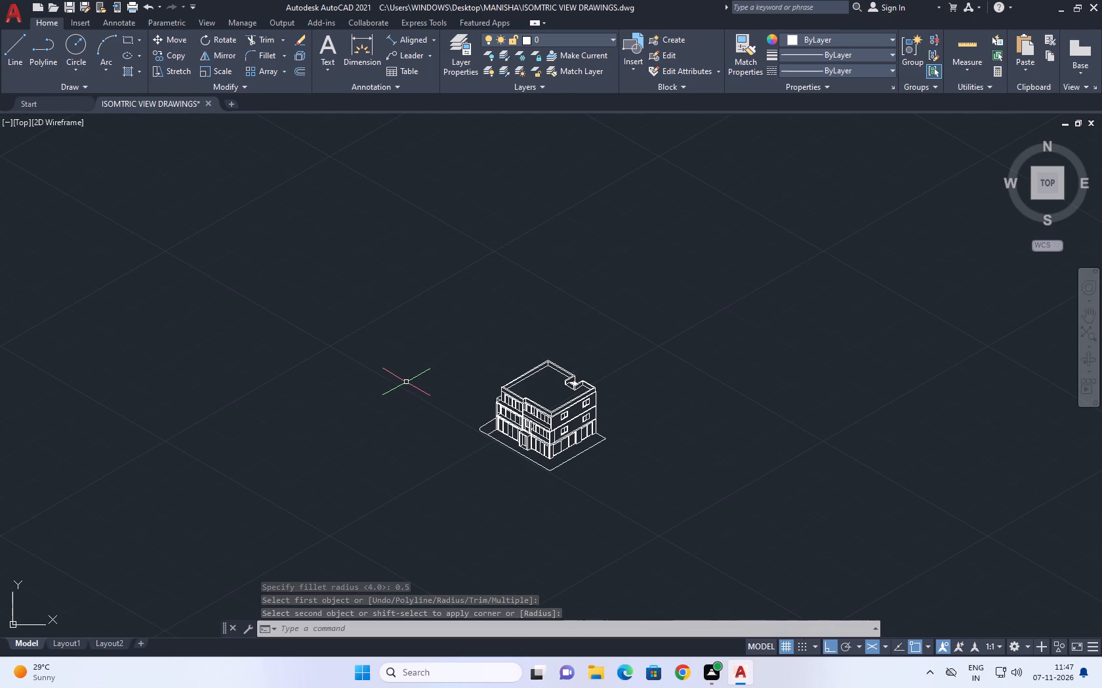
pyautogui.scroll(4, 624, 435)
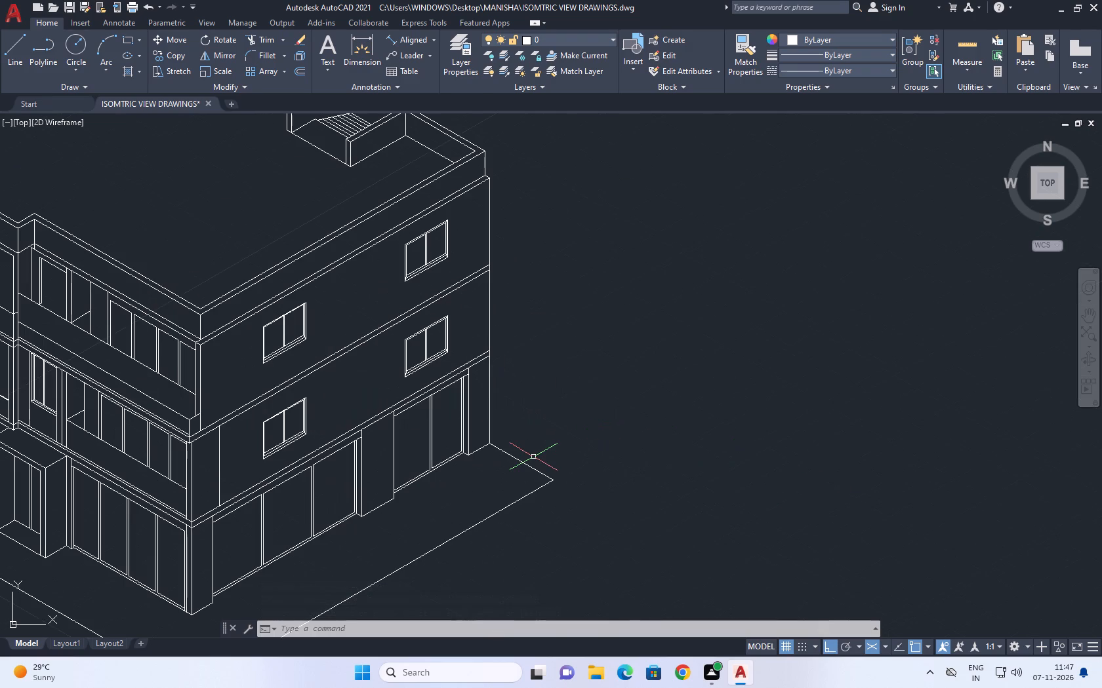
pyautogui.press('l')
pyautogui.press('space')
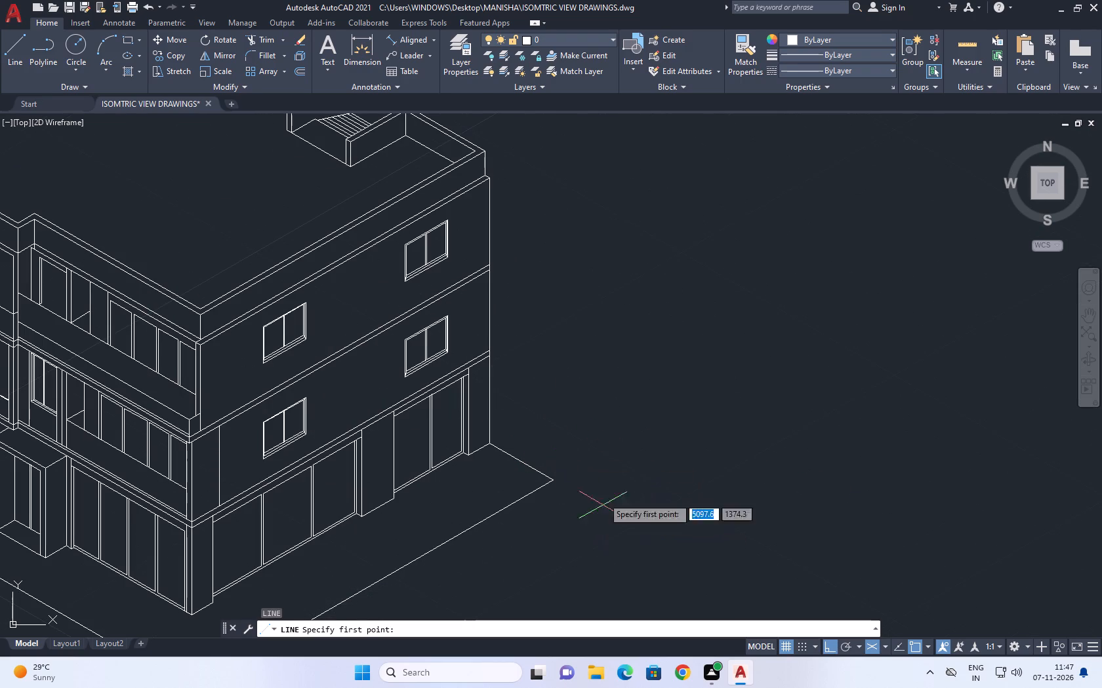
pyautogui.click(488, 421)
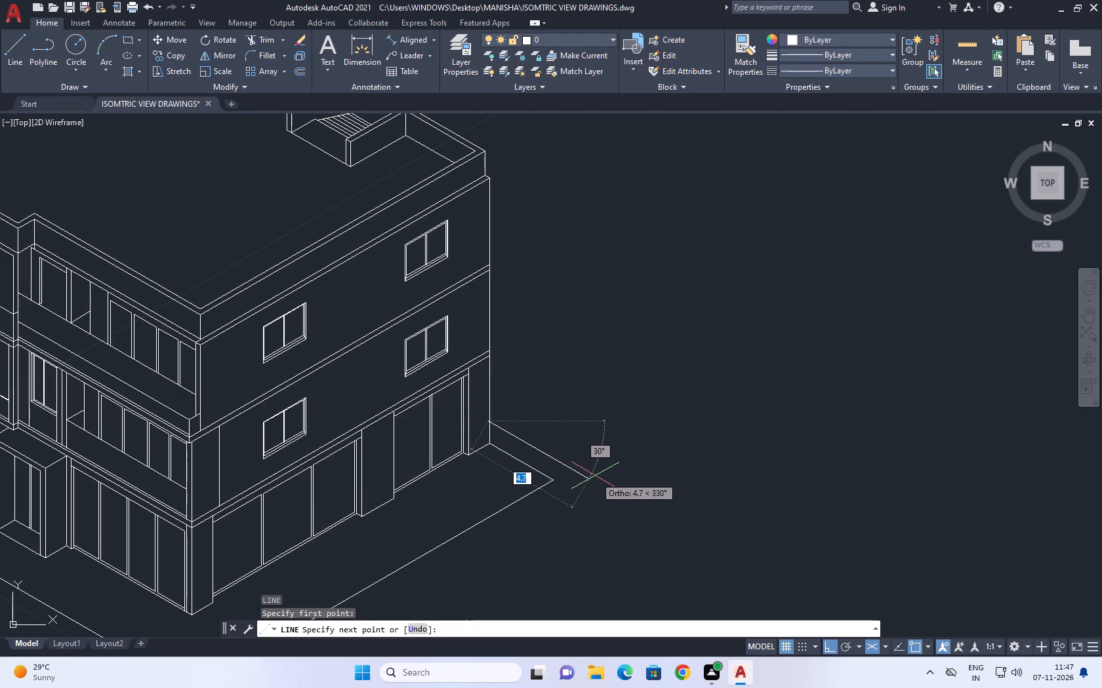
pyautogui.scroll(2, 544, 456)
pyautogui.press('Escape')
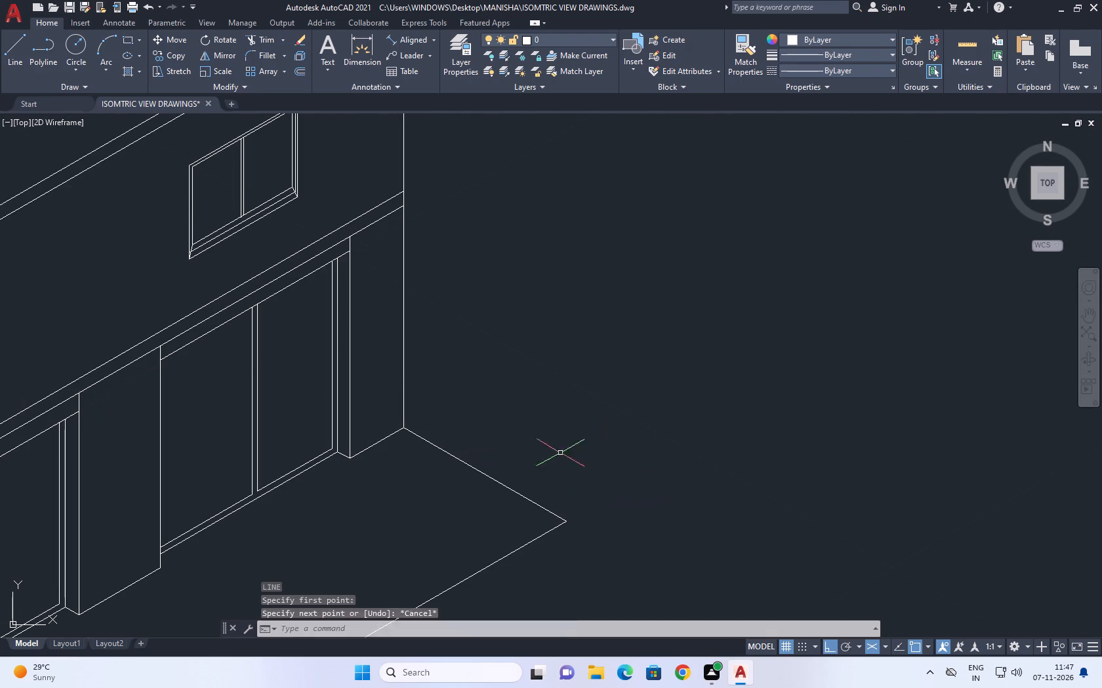
# Draw a line from slightly above the side wall's far base corner, parallel to the short ground line and past the side boundary.
pyautogui.scroll(1, 481, 381)
pyautogui.press('space')
pyautogui.click(356, 387)
pyautogui.scroll(-2, 579, 491)
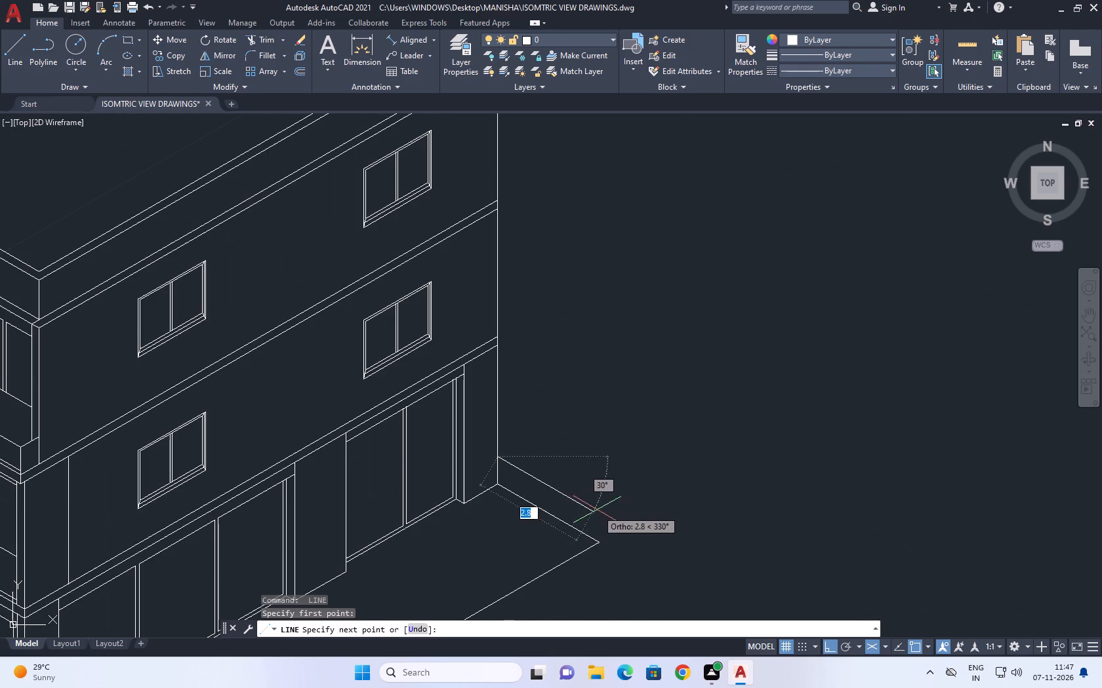
pyautogui.click(624, 537)
pyautogui.press('Escape')
# Extend the long side boundary line to meet the new parallel line.
pyautogui.moveTo(567, 546); pyautogui.dragTo(640, 532, button='middle')
pyautogui.write('EX')
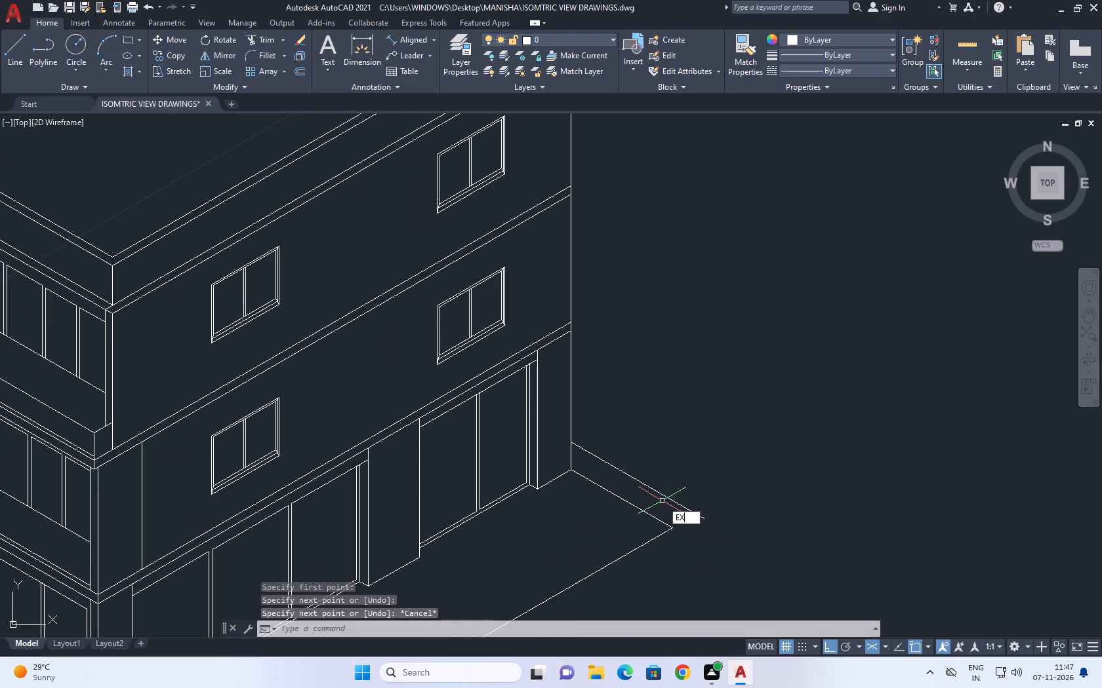
pyautogui.press('space')
pyautogui.click(619, 533)
pyautogui.click(707, 555)
pyautogui.press('Escape')
# Erase the old short ground line at the side wall's far base corner.
pyautogui.click(645, 511)
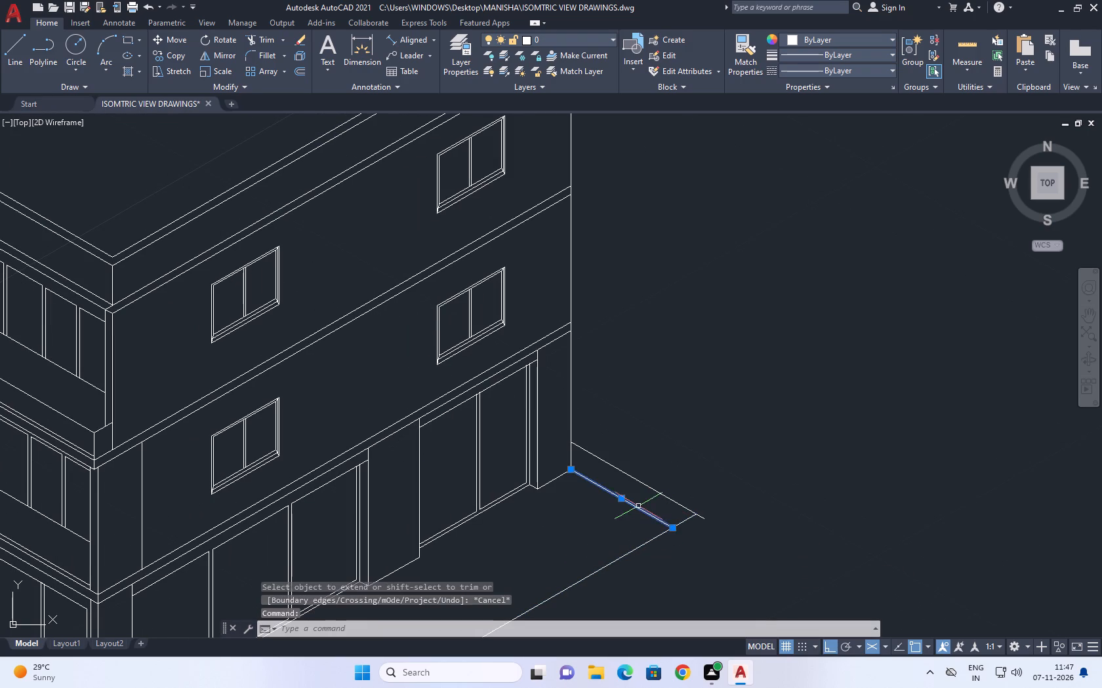
pyautogui.press('Delete')
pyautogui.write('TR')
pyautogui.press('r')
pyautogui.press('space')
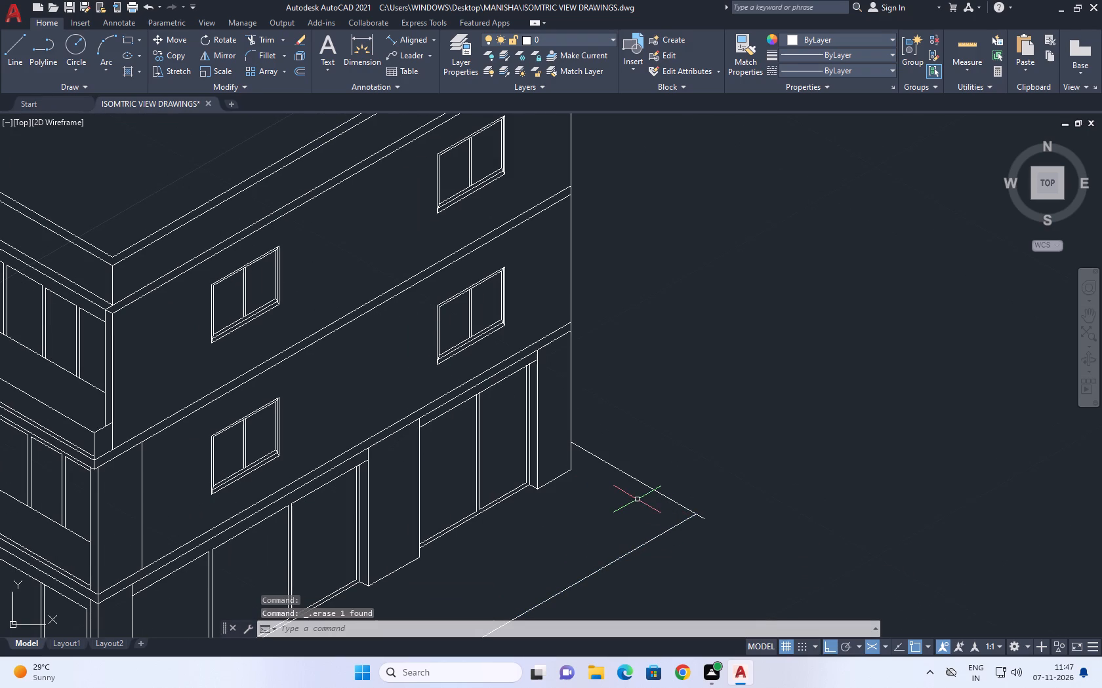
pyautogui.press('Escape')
# Trim the short ground line's overhang past the long side boundary at the far corner.
pyautogui.write('TR')
pyautogui.press('space')
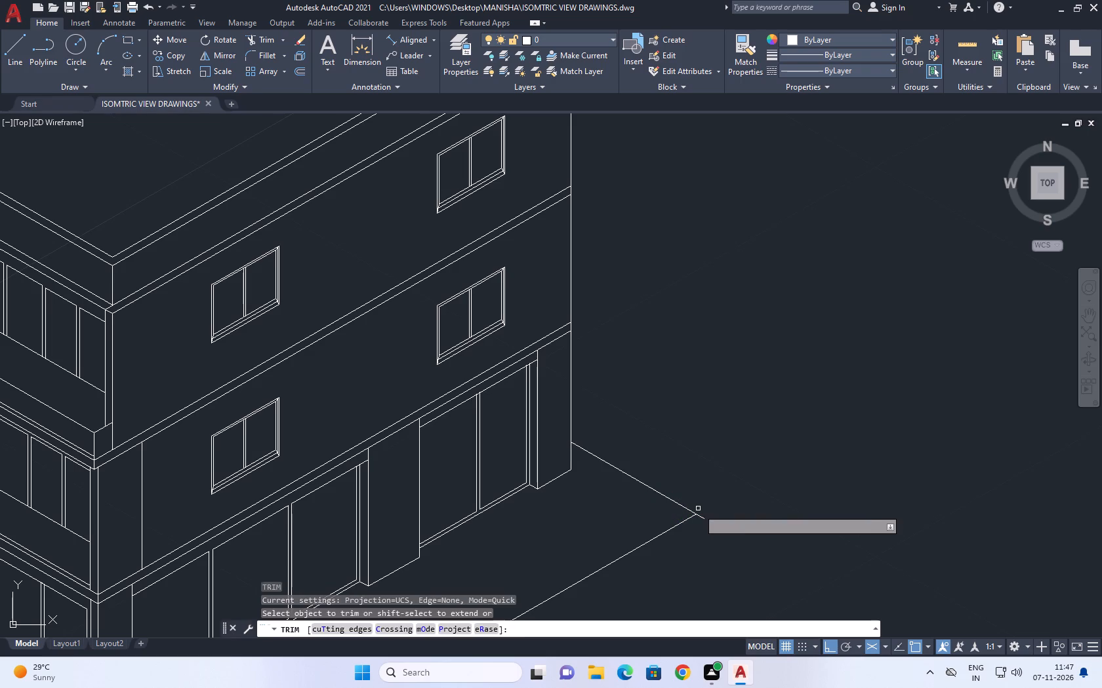
pyautogui.click(702, 518)
pyautogui.scroll(-3, 740, 480)
pyautogui.press('Escape')
# Copy the long side boundary line 0.226 straight down from the front ground corner.
pyautogui.moveTo(681, 497); pyautogui.dragTo(680, 448, button='middle')
pyautogui.scroll(1, 682, 444)
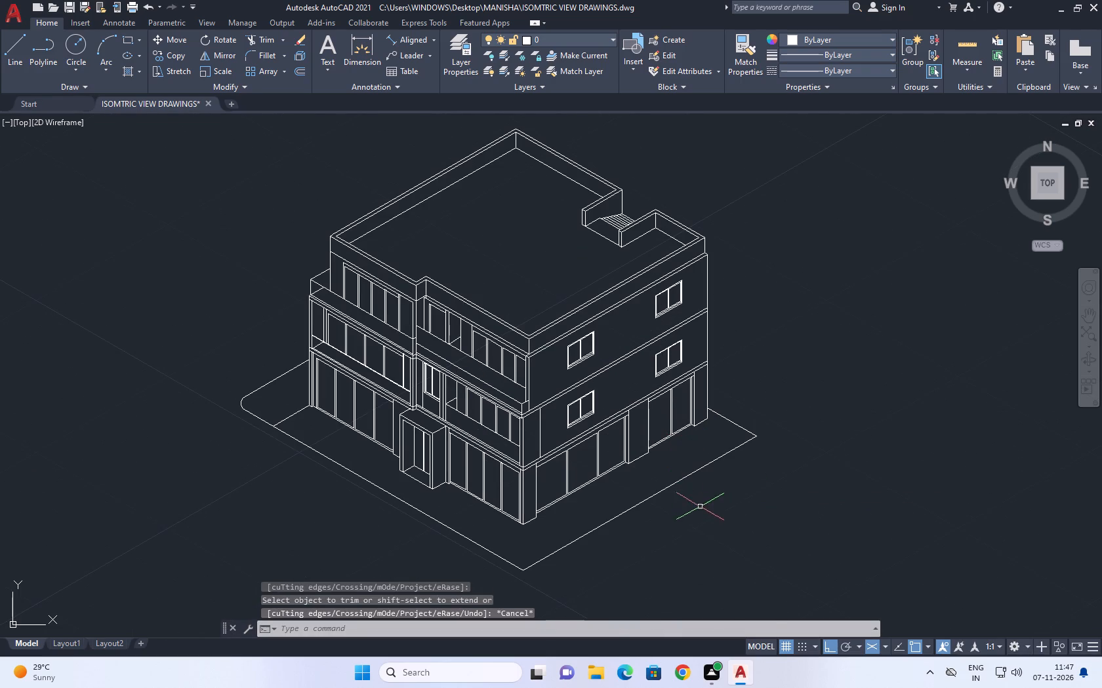
pyautogui.moveTo(739, 558); pyautogui.dragTo(706, 436, button='middle')
pyautogui.moveTo(680, 408); pyautogui.dragTo(665, 392)
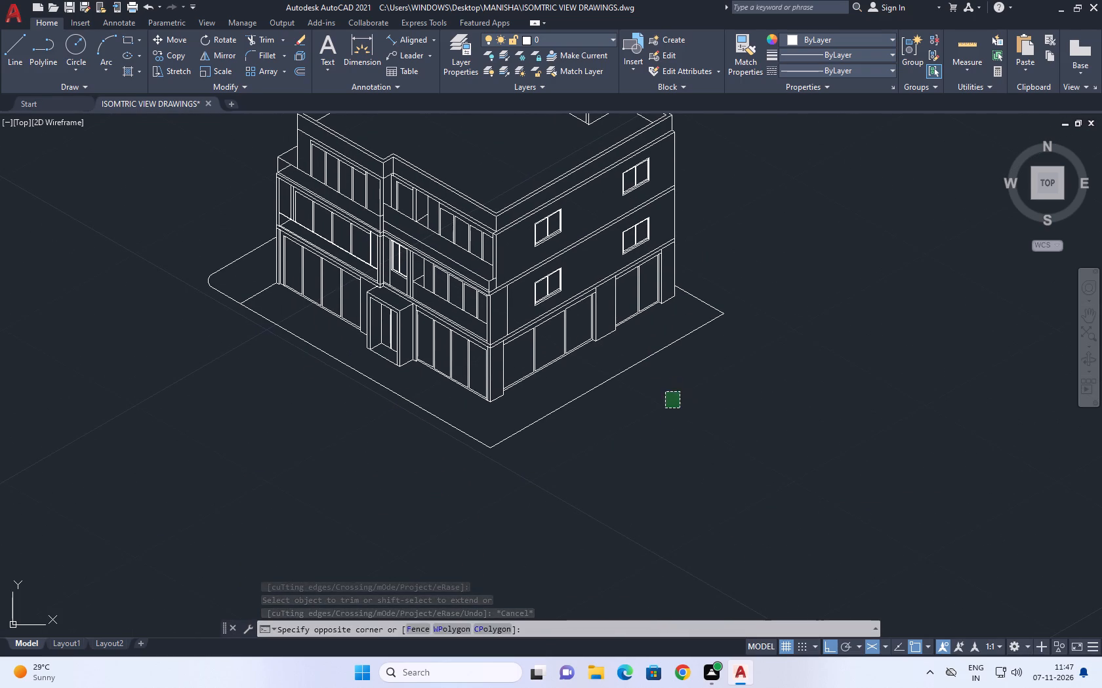
pyautogui.moveTo(643, 366); pyautogui.dragTo(605, 358)
pyautogui.moveTo(603, 381); pyautogui.dragTo(601, 394)
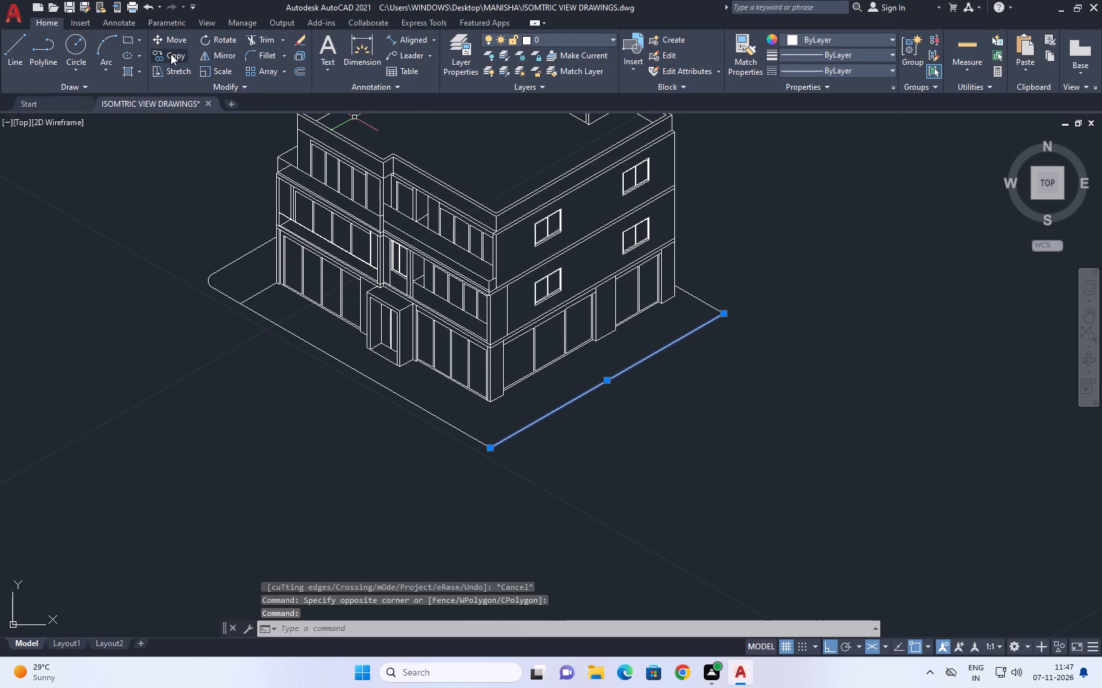
pyautogui.click(169, 54)
pyautogui.scroll(2, 485, 446)
pyautogui.click(496, 453)
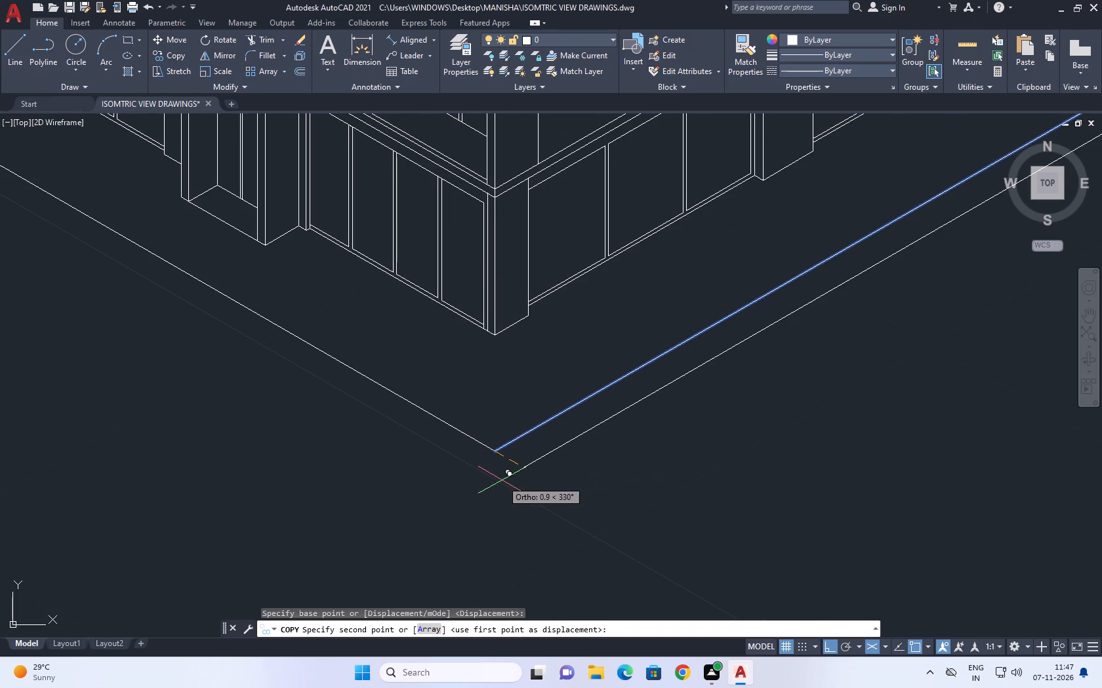
pyautogui.press('F5')
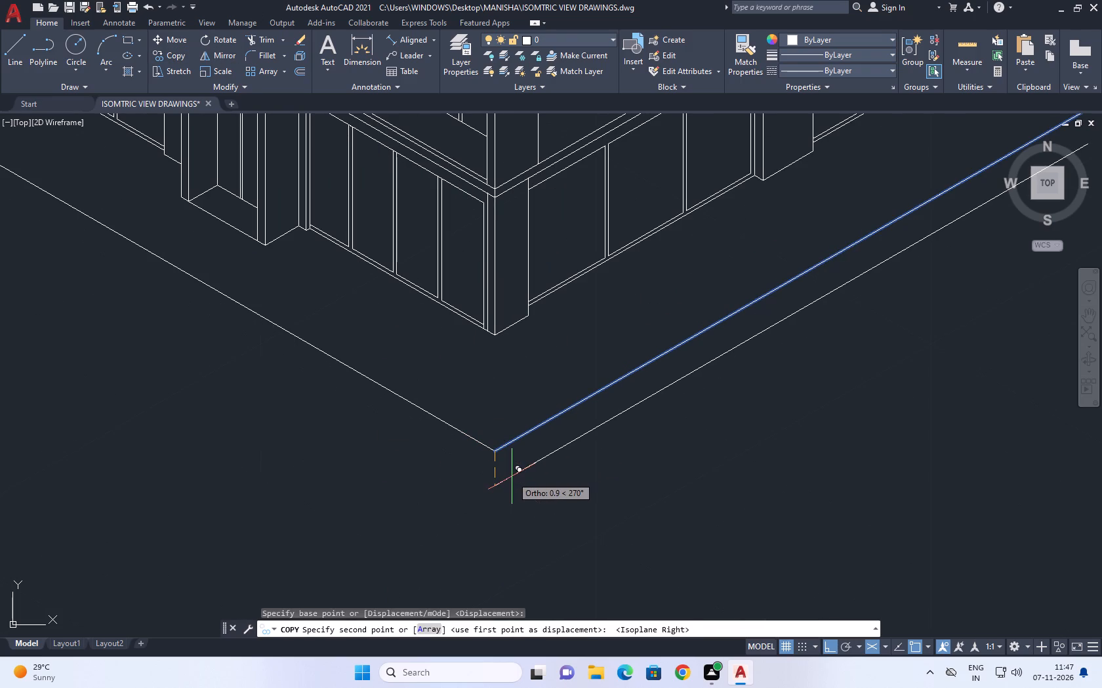
pyautogui.press('0')
pyautogui.press('.')
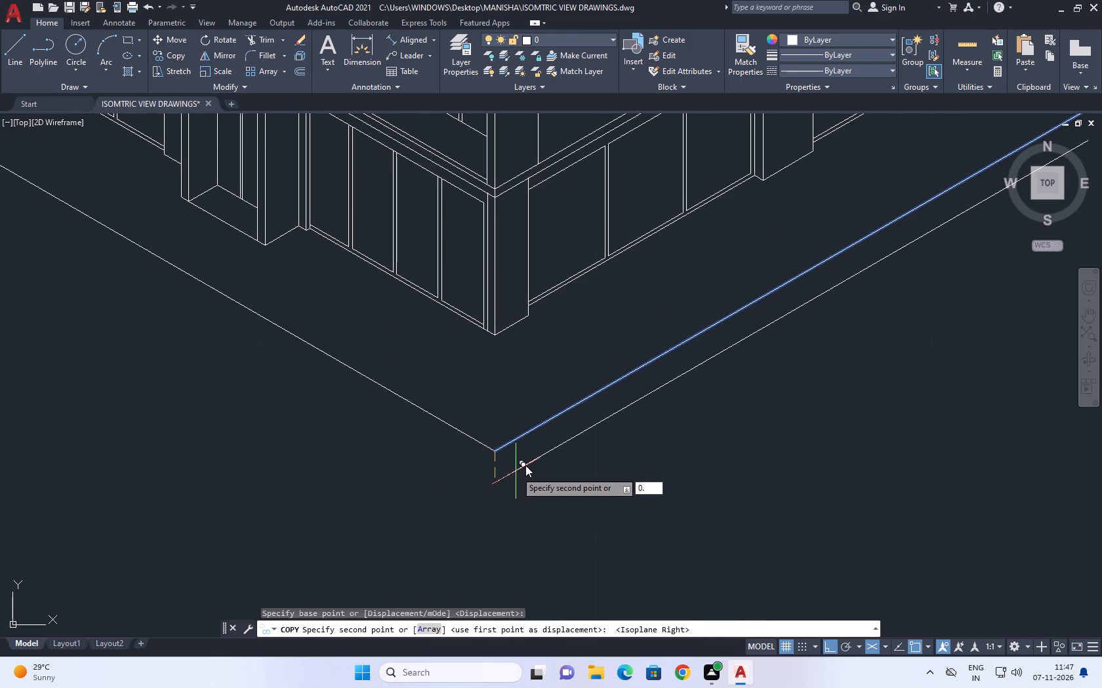
pyautogui.press('2')
pyautogui.press('2')
pyautogui.press('6')
pyautogui.press('Return')
pyautogui.press('space')
# Copy the long front ground line down so its corner end meets the lower side boundary line.
pyautogui.scroll(1, 479, 449)
pyautogui.click(483, 447)
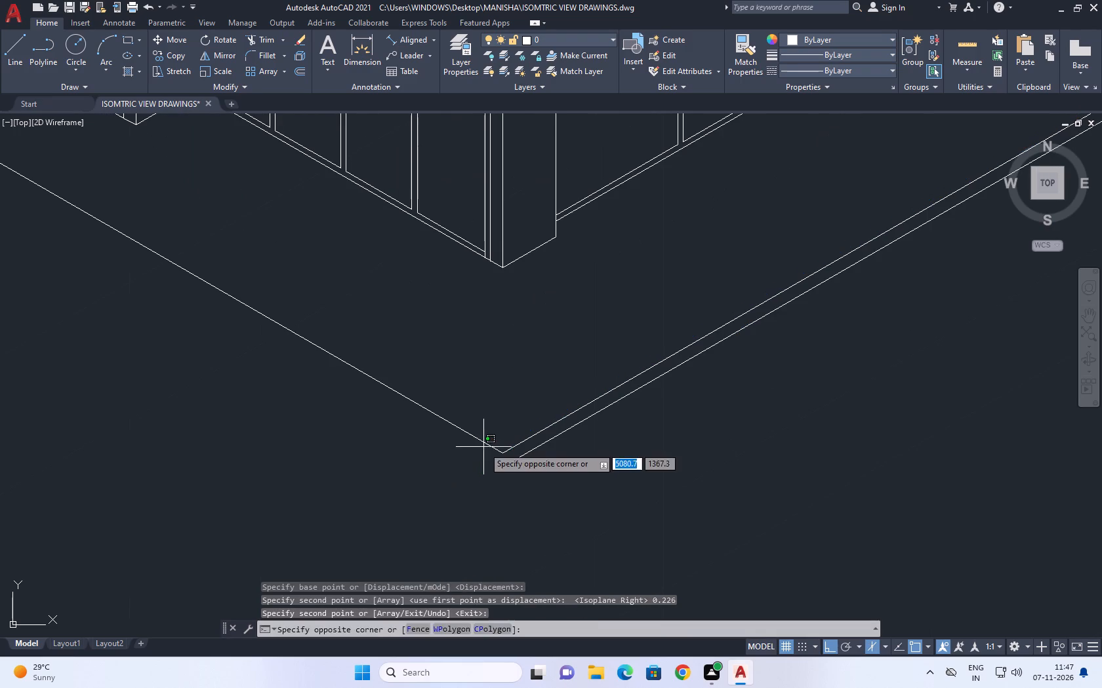
pyautogui.moveTo(459, 441); pyautogui.dragTo(452, 440)
pyautogui.press('c')
pyautogui.write('O')
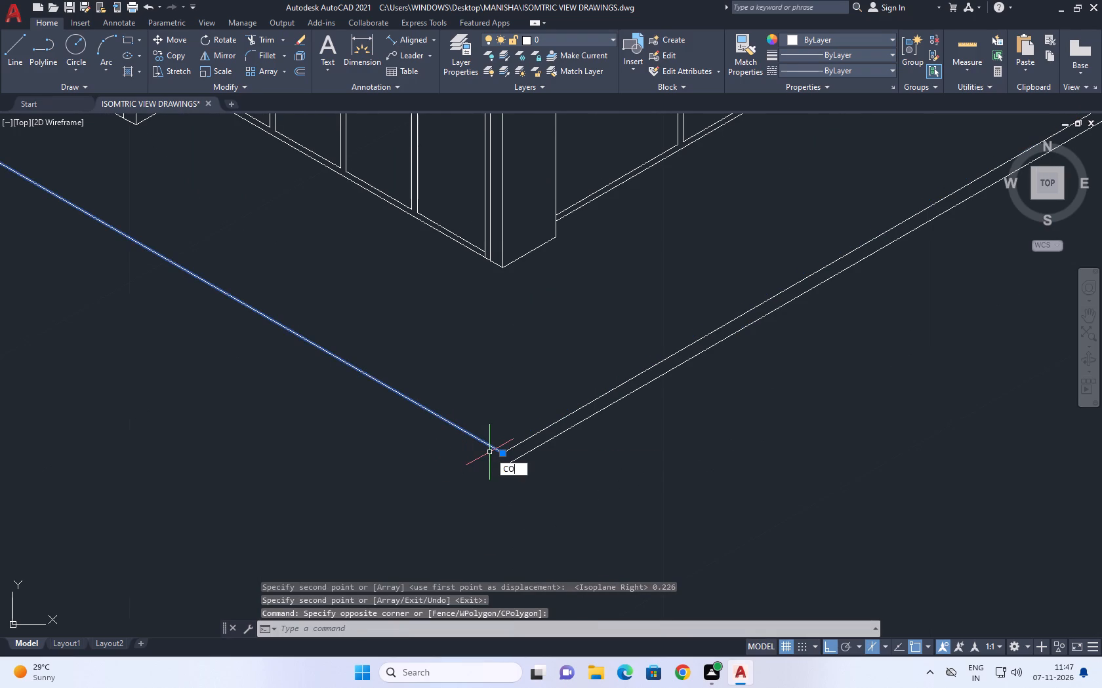
pyautogui.press('space')
pyautogui.click(510, 453)
pyautogui.click(511, 464)
pyautogui.scroll(-3, 577, 437)
pyautogui.press('space')
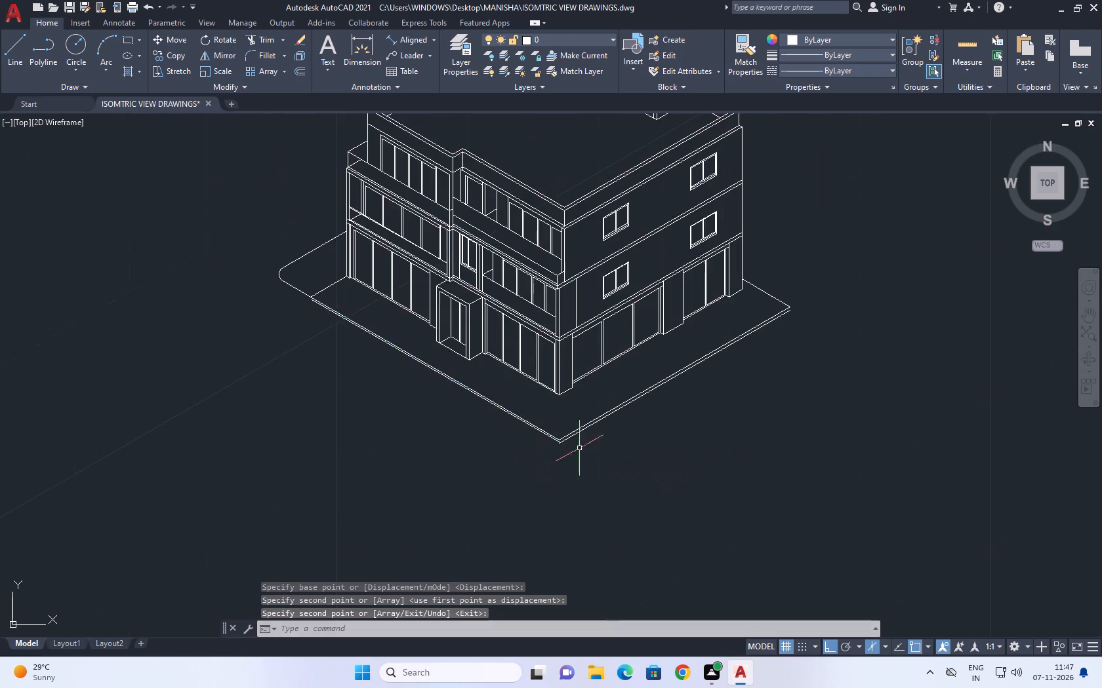
# Draw a vertical line from the upper front ground corner down to the end of the lower side boundary line.
pyautogui.scroll(6, 551, 434)
pyautogui.scroll(1, 596, 257)
pyautogui.scroll(-4, 602, 265)
pyautogui.scroll(4, 634, 387)
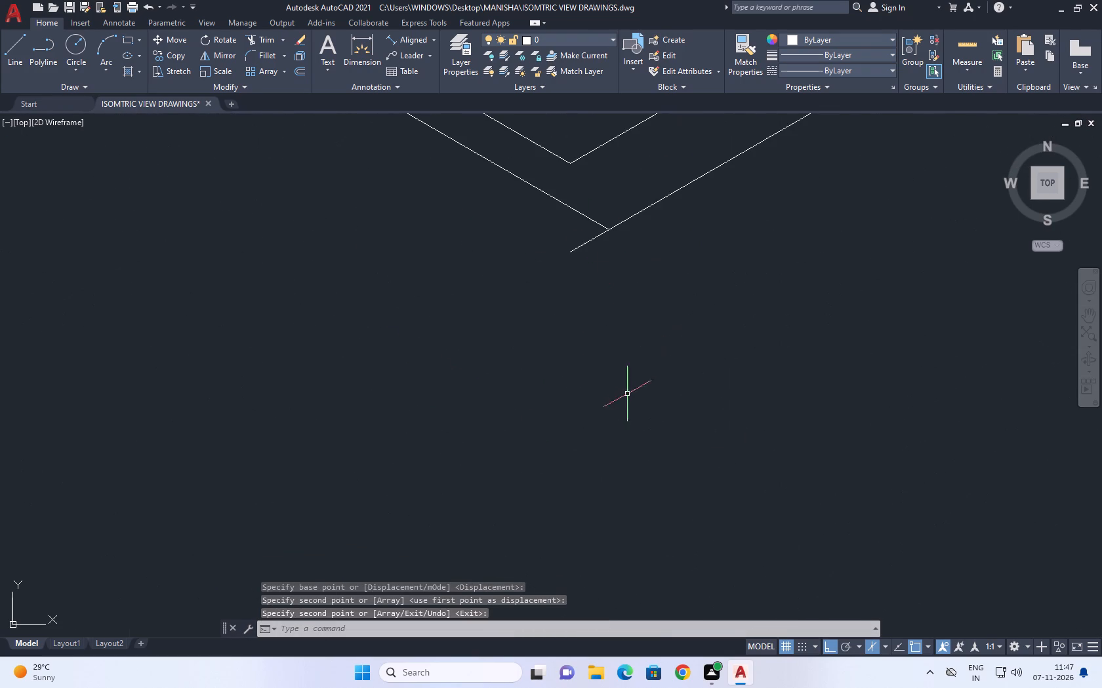
pyautogui.press('l')
pyautogui.press('space')
pyautogui.click(573, 164)
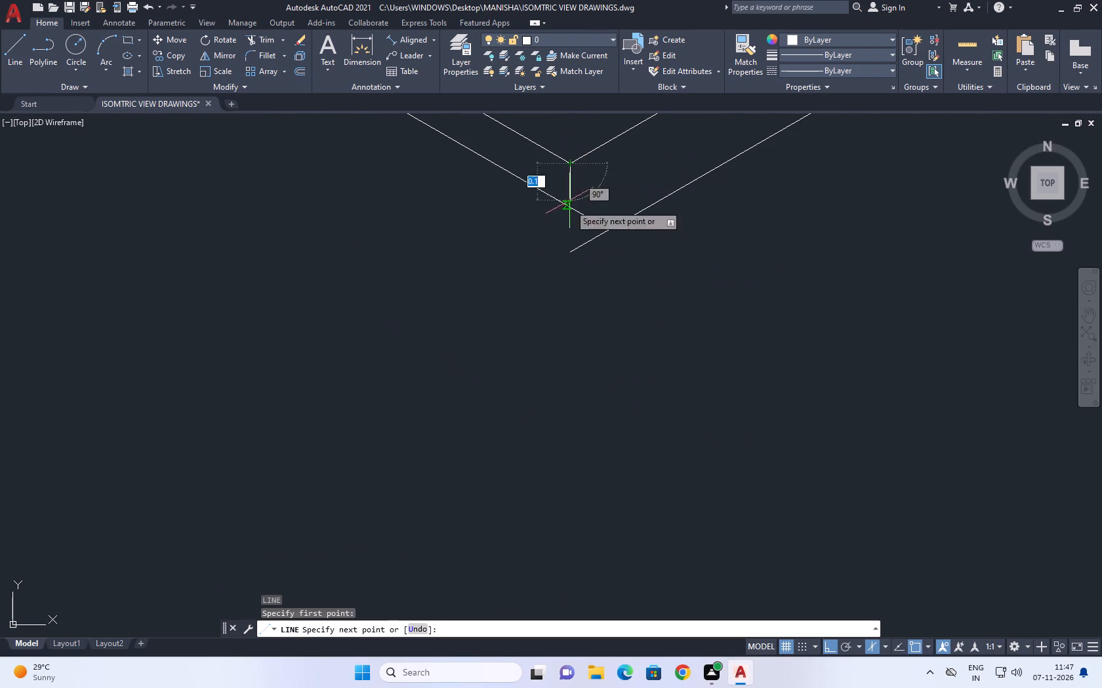
pyautogui.click(571, 250)
pyautogui.press('space')
# Move the lower front ground line so its end meets the bottom of the vertical corner line.
pyautogui.click(582, 215)
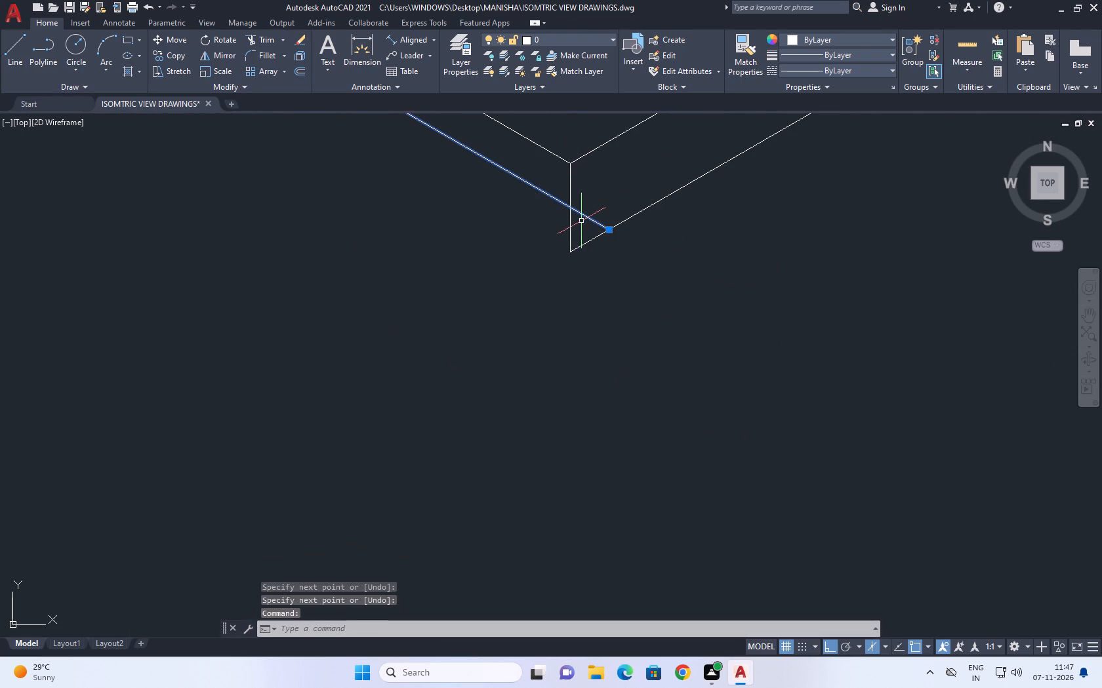
pyautogui.press('m')
pyautogui.press('space')
pyautogui.click(608, 228)
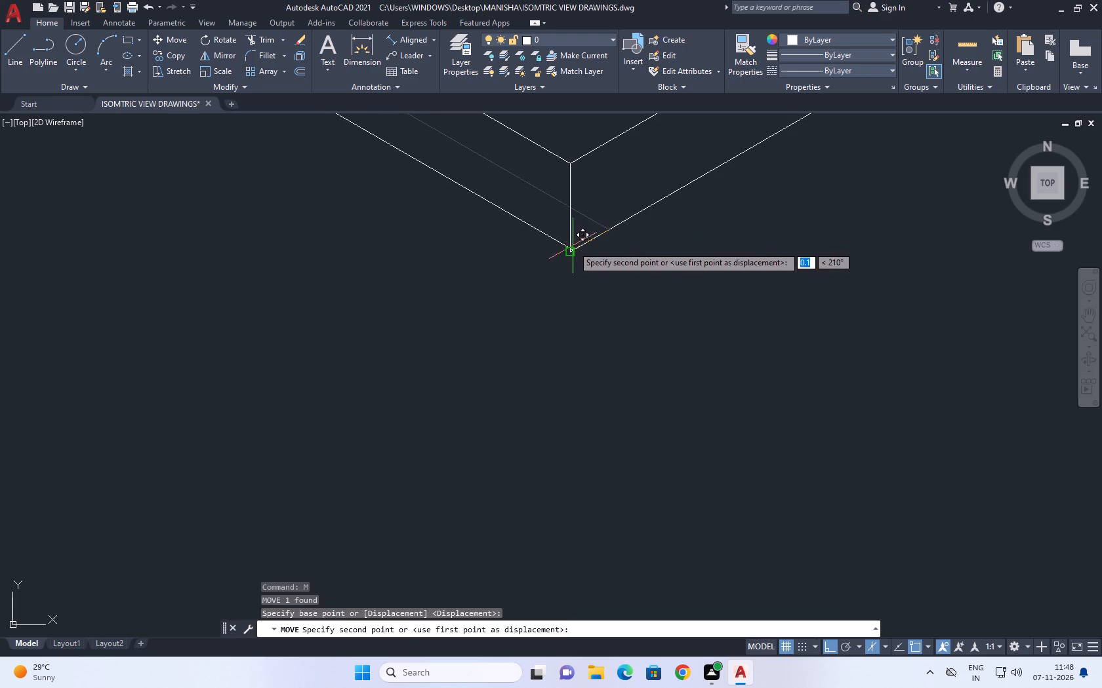
pyautogui.click(573, 247)
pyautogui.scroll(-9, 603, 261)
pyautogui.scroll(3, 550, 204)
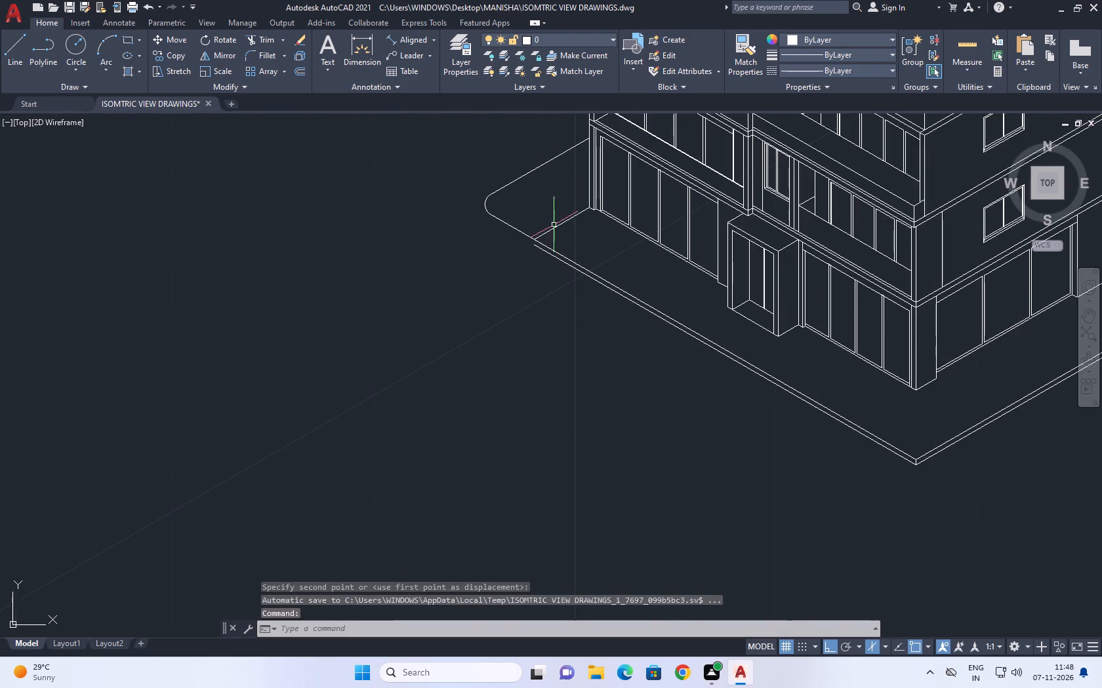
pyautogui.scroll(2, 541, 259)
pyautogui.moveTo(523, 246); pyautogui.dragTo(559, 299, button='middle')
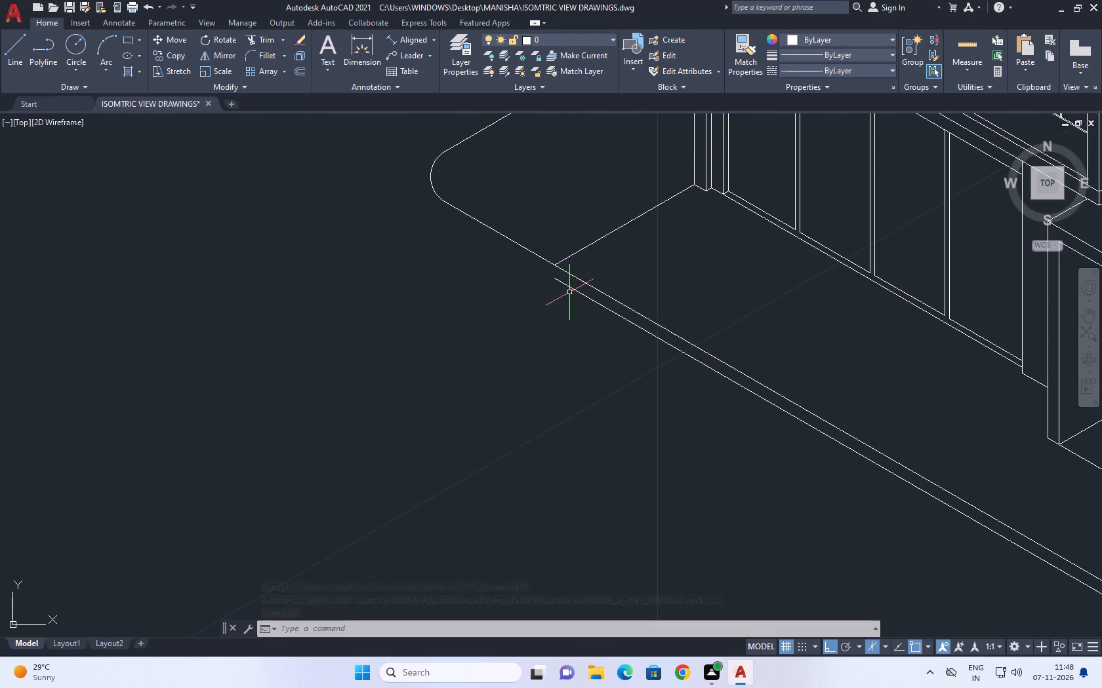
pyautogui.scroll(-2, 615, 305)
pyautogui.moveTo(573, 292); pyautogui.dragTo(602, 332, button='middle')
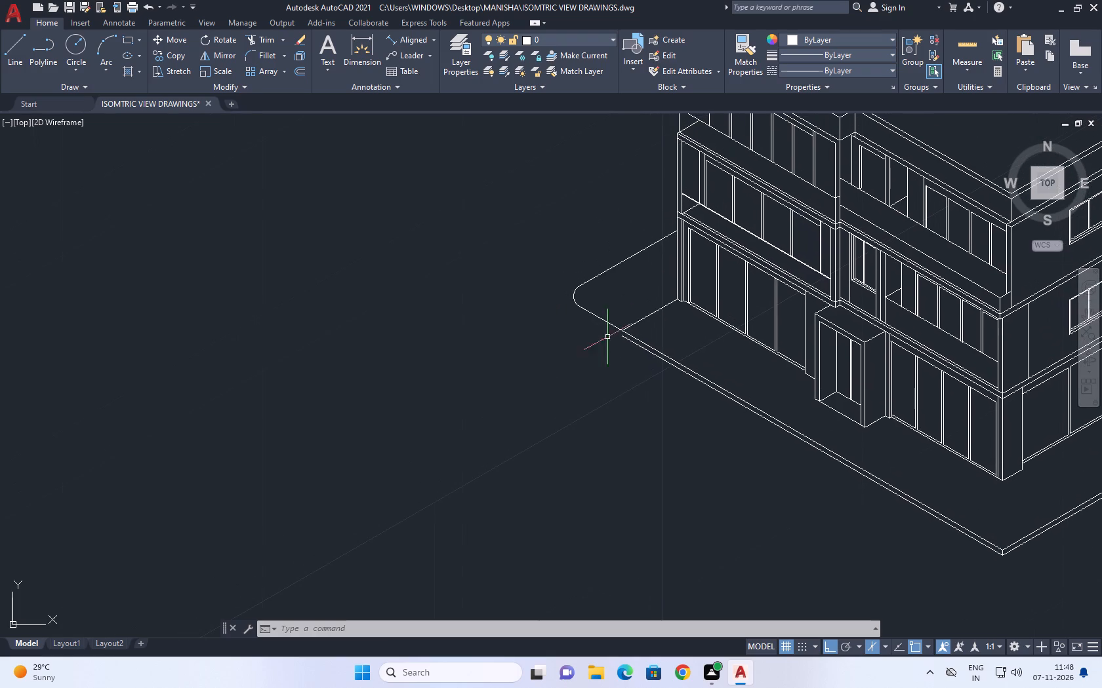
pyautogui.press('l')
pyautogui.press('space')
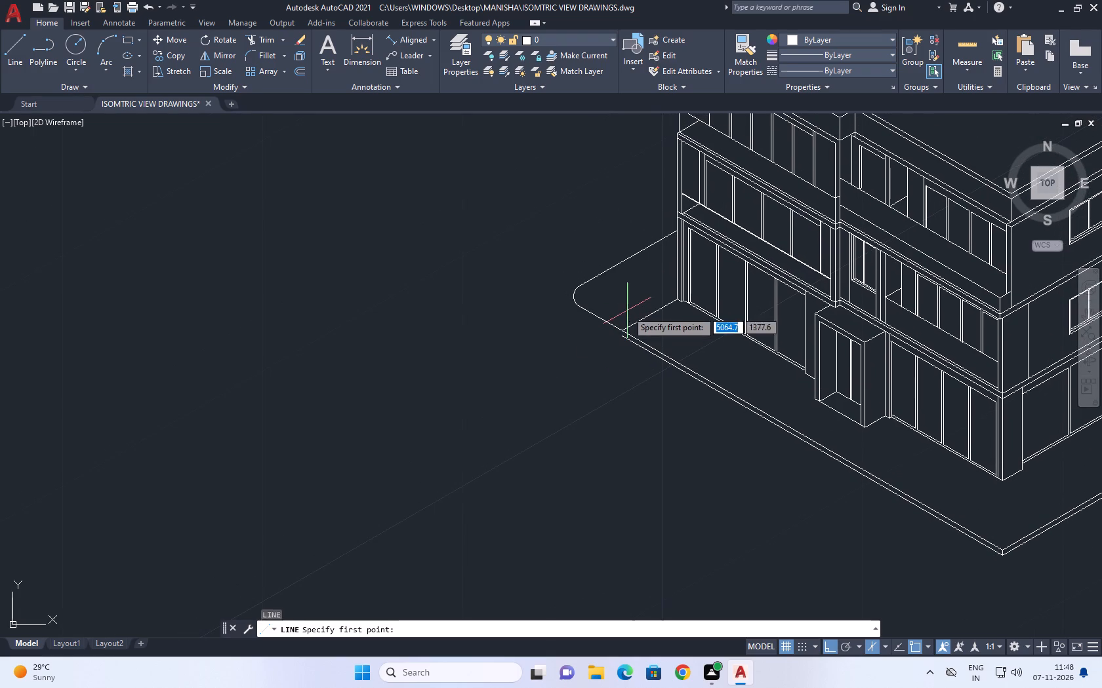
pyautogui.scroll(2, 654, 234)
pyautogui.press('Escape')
# Copy the return line behind the rounded ground corner 0.3 straight up.
pyautogui.moveTo(683, 246); pyautogui.dragTo(670, 244)
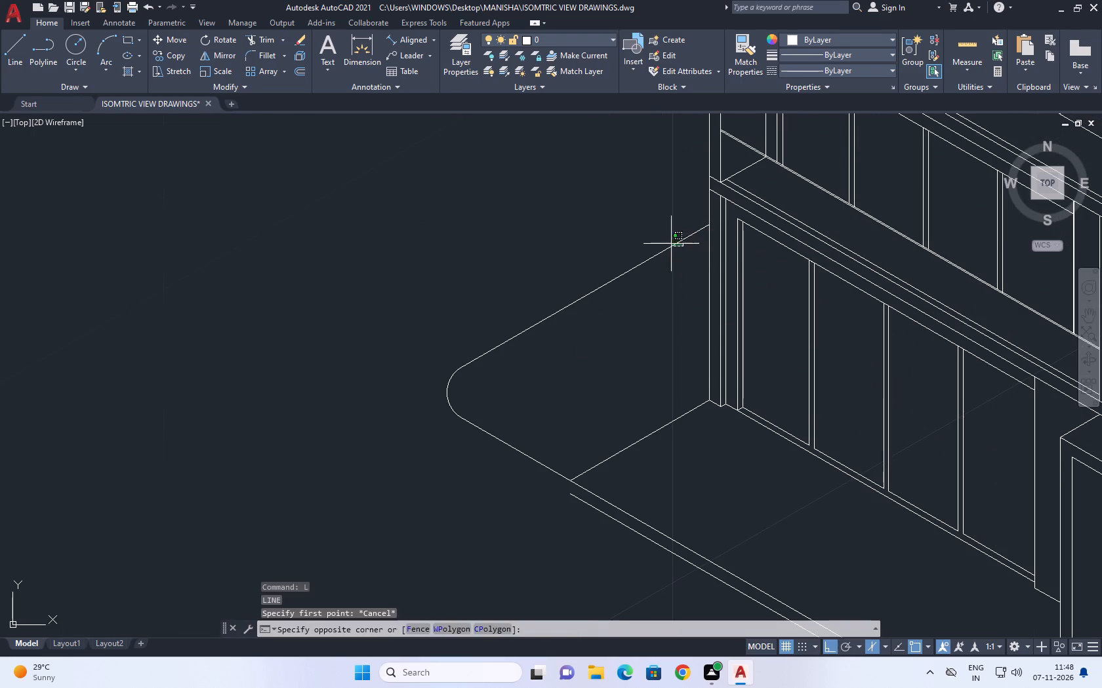
pyautogui.moveTo(670, 244); pyautogui.dragTo(666, 241)
pyautogui.click(651, 231)
pyautogui.moveTo(648, 256); pyautogui.dragTo(658, 284, button='middle')
pyautogui.write('CO')
pyautogui.press('space')
pyautogui.click(662, 286)
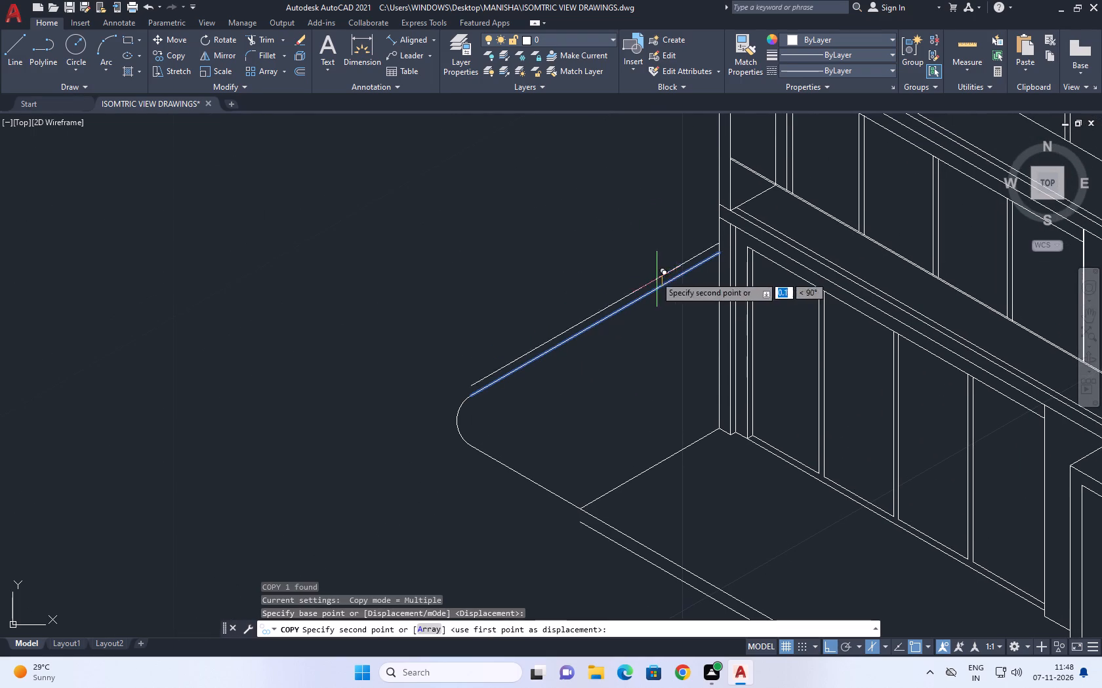
pyautogui.press('0')
pyautogui.press('.')
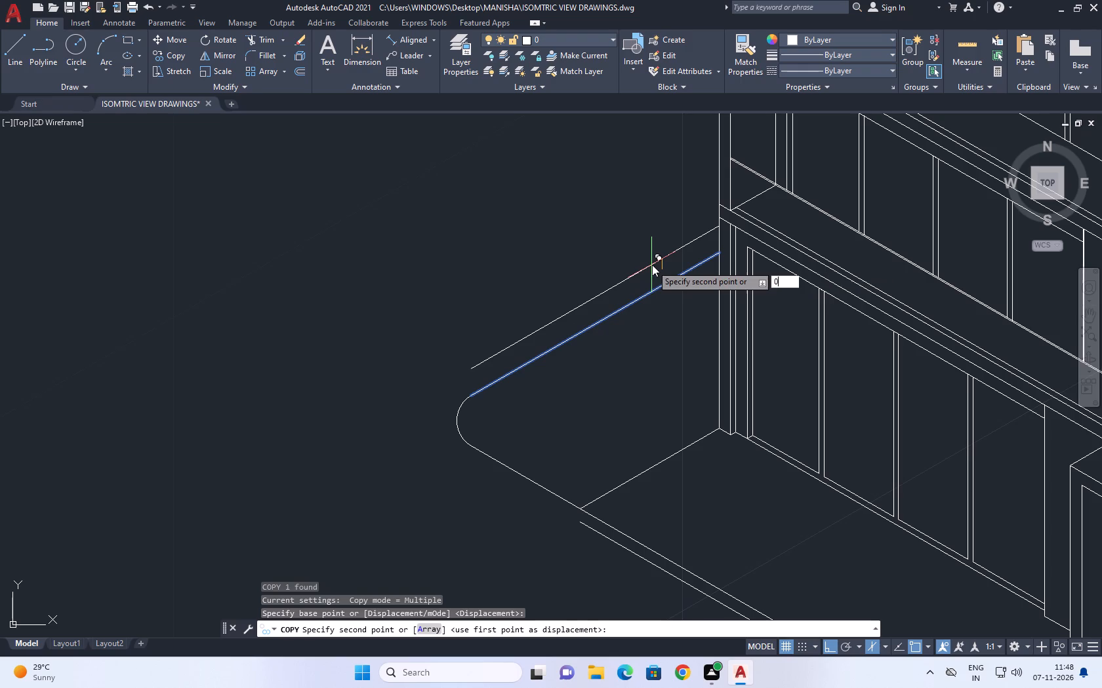
pyautogui.press('2')
pyautogui.press('BackSpace')
pyautogui.press('3')
pyautogui.press('Return')
pyautogui.press('Escape')
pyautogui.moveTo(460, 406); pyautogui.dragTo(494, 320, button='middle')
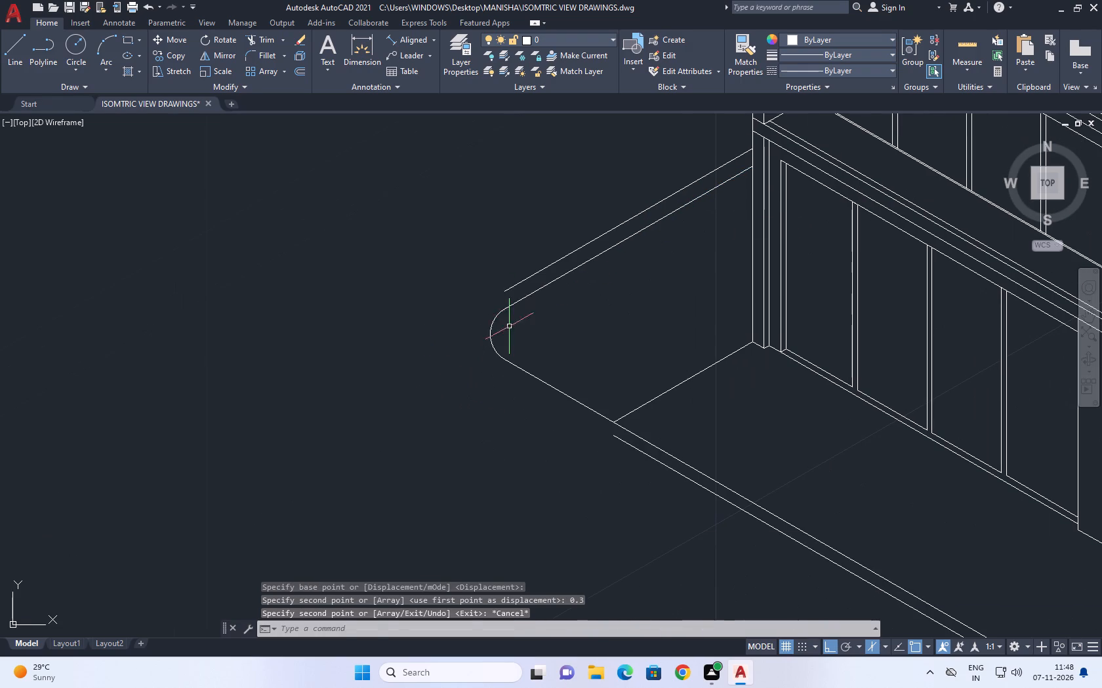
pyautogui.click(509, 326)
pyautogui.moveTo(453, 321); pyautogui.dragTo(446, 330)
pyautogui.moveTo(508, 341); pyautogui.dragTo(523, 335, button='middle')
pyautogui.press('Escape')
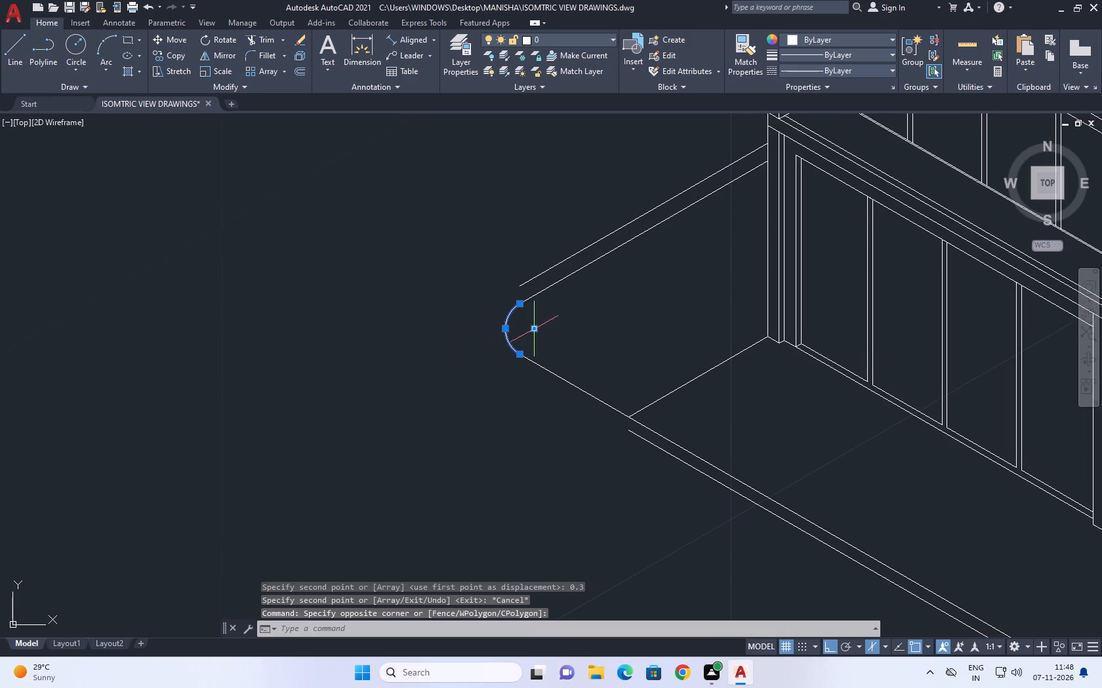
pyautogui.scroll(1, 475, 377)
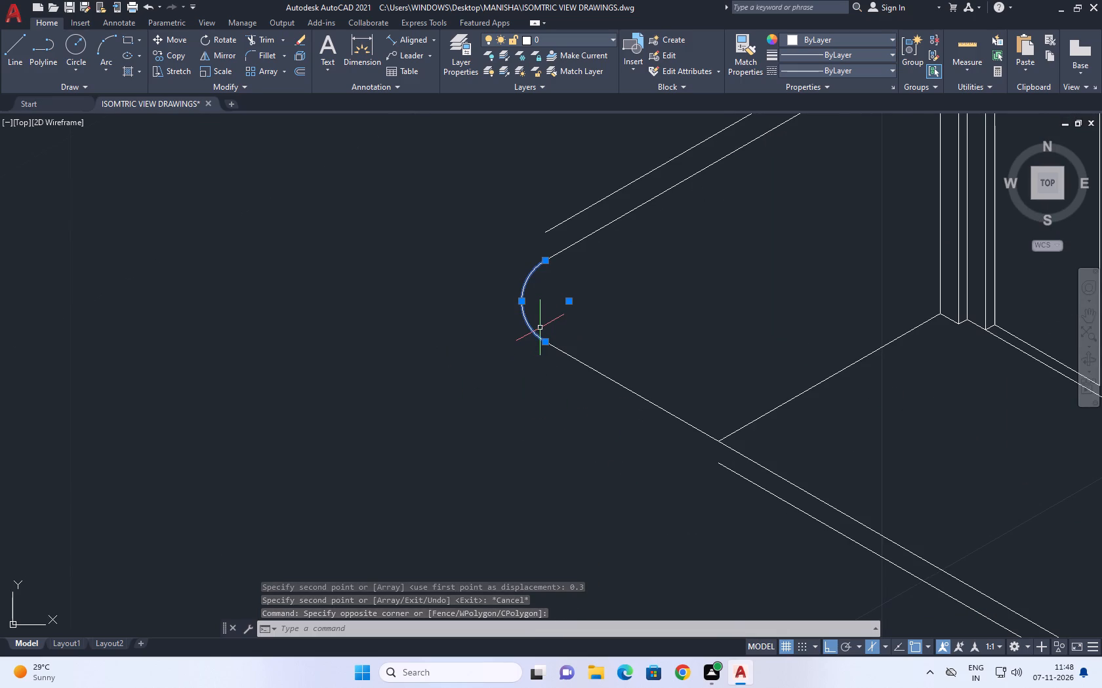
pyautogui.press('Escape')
# Fillet the lower front ground line and the raised return line with radius 0 into a sharp corner.
pyautogui.write('F')
pyautogui.press('space')
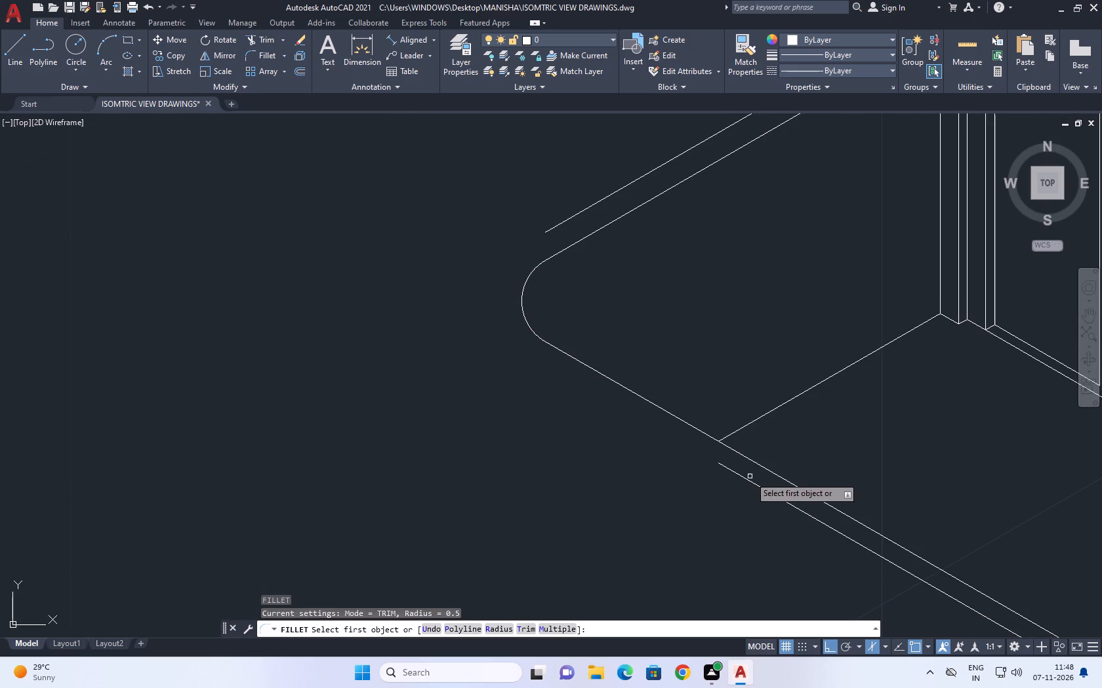
pyautogui.click(750, 476)
pyautogui.press('r')
pyautogui.press('space')
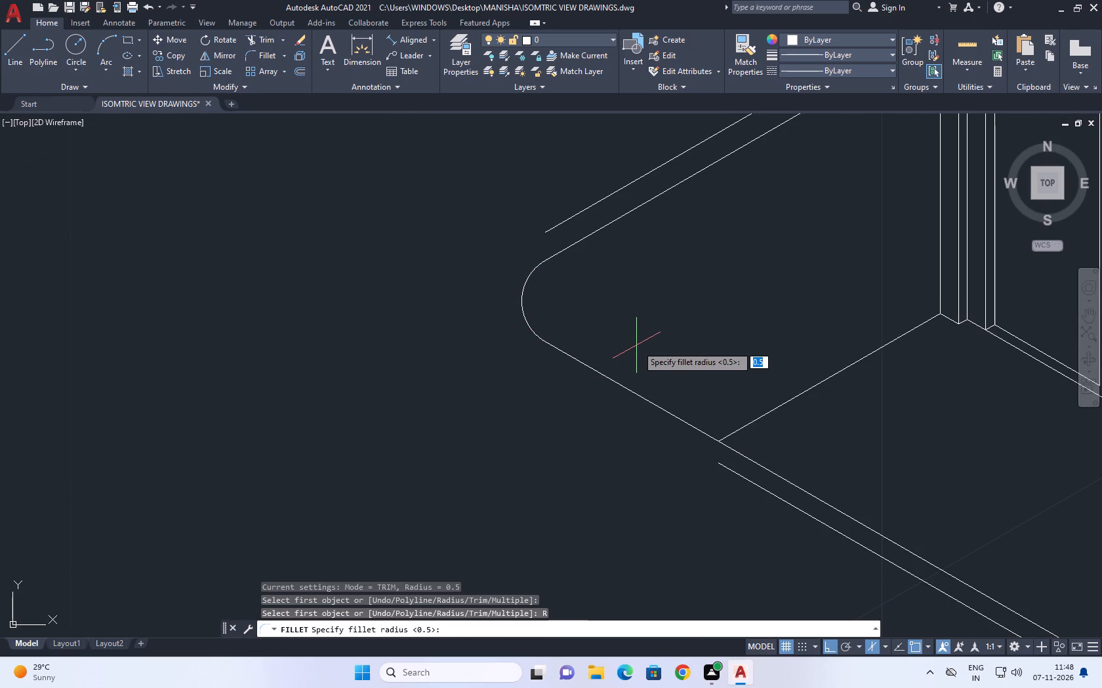
pyautogui.write('0')
pyautogui.press('space')
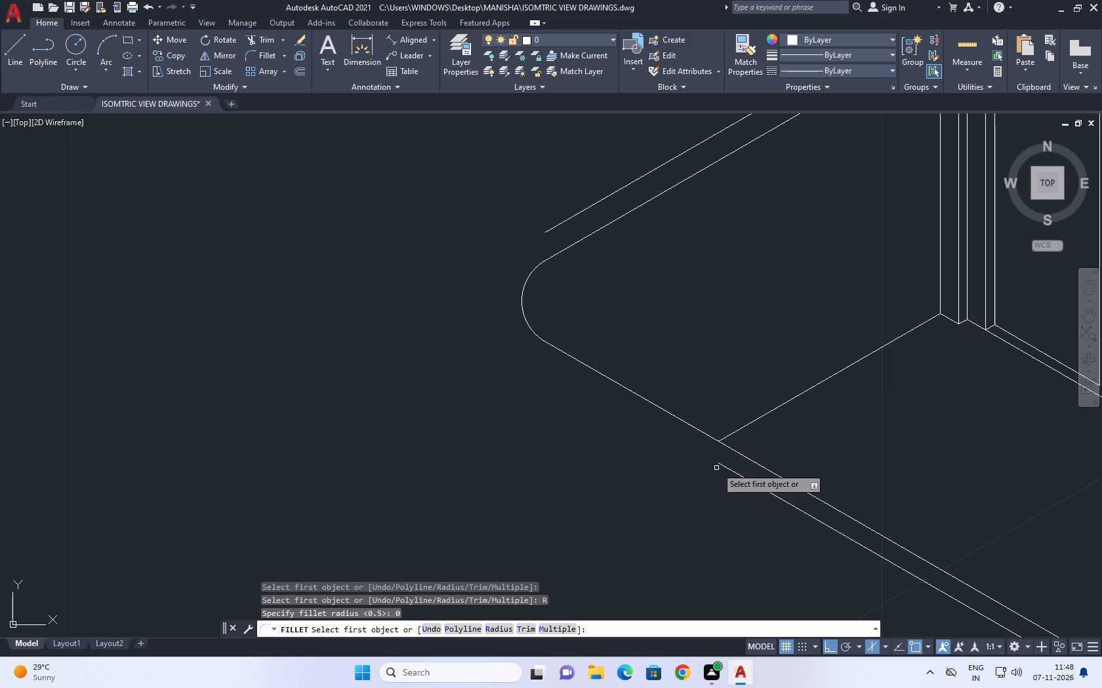
pyautogui.click(722, 466)
pyautogui.click(553, 225)
pyautogui.click(554, 228)
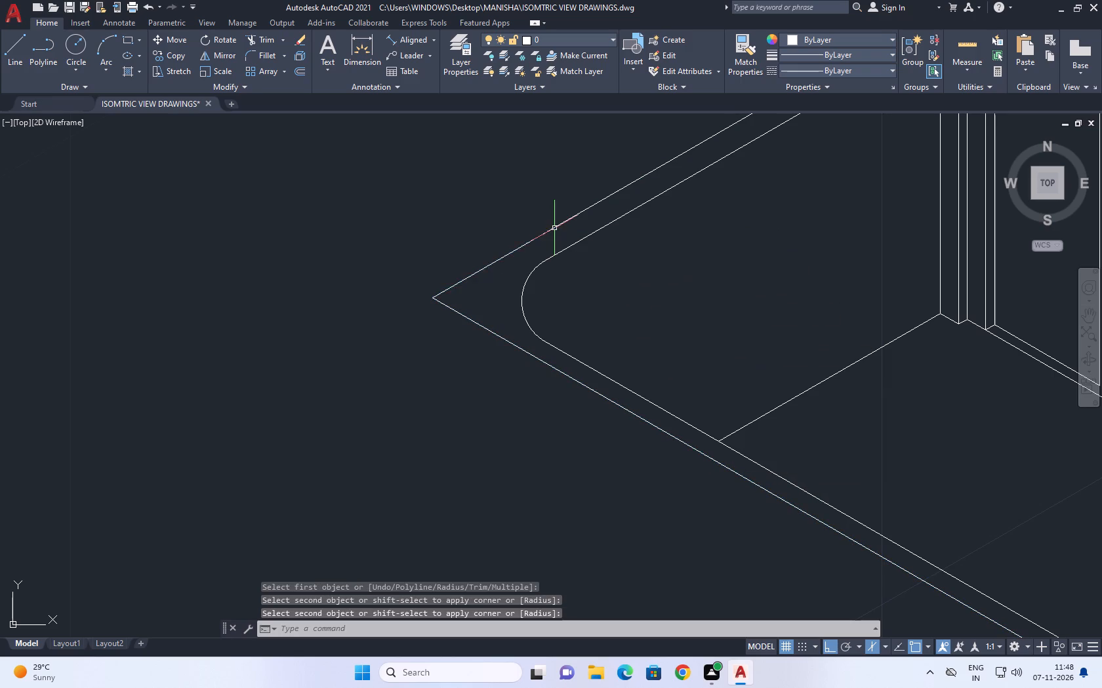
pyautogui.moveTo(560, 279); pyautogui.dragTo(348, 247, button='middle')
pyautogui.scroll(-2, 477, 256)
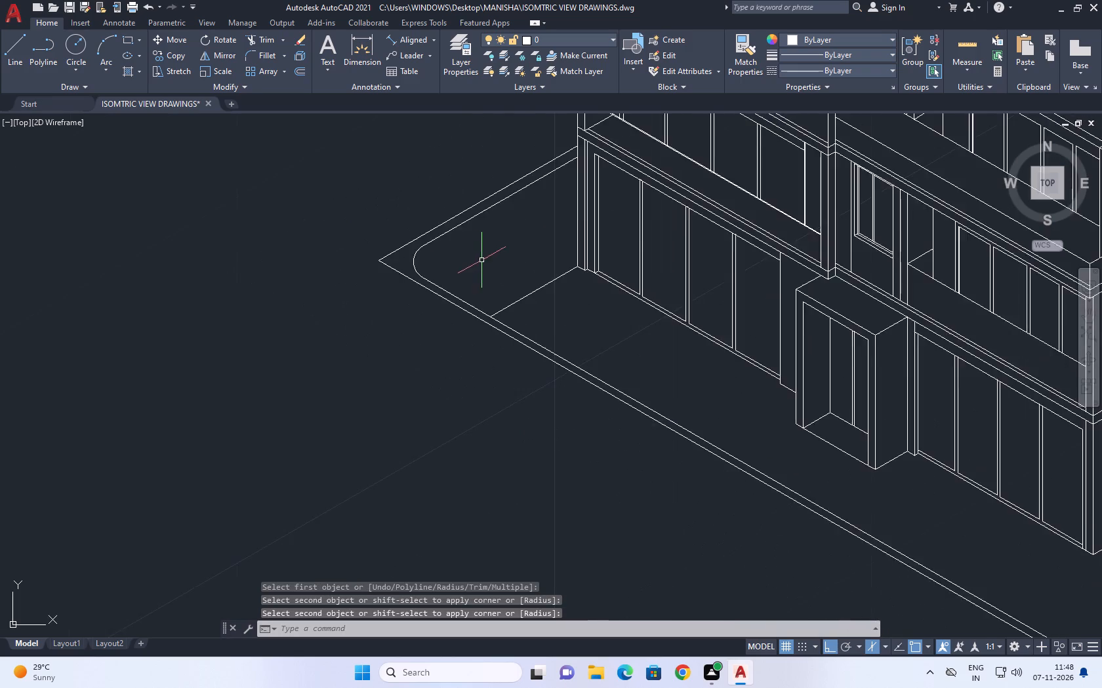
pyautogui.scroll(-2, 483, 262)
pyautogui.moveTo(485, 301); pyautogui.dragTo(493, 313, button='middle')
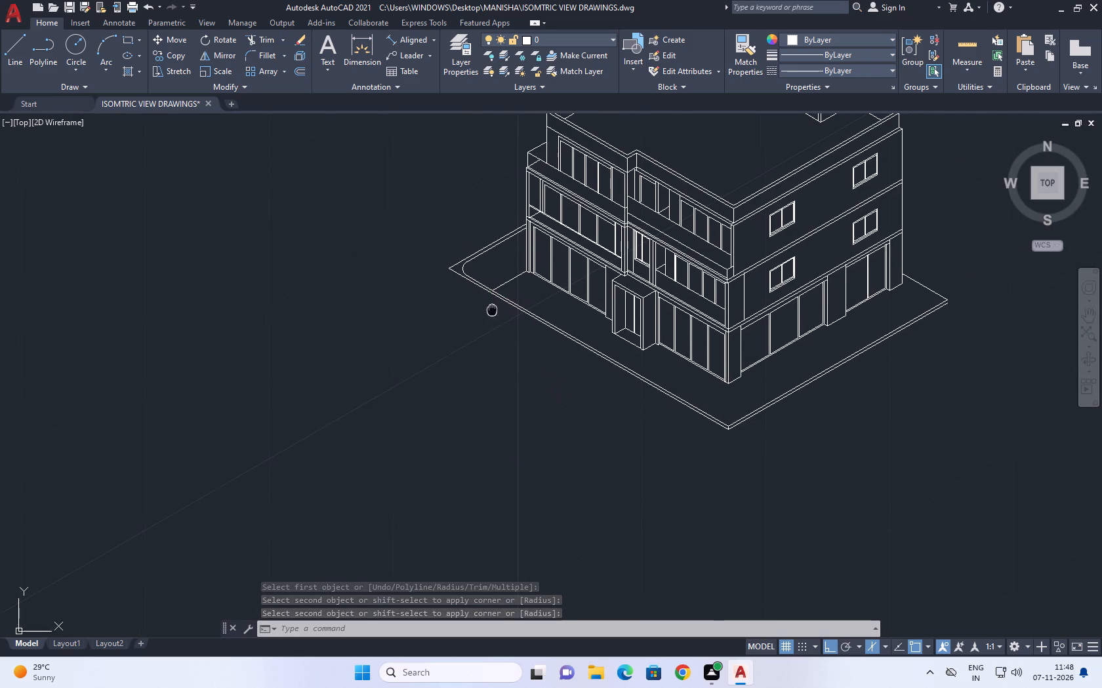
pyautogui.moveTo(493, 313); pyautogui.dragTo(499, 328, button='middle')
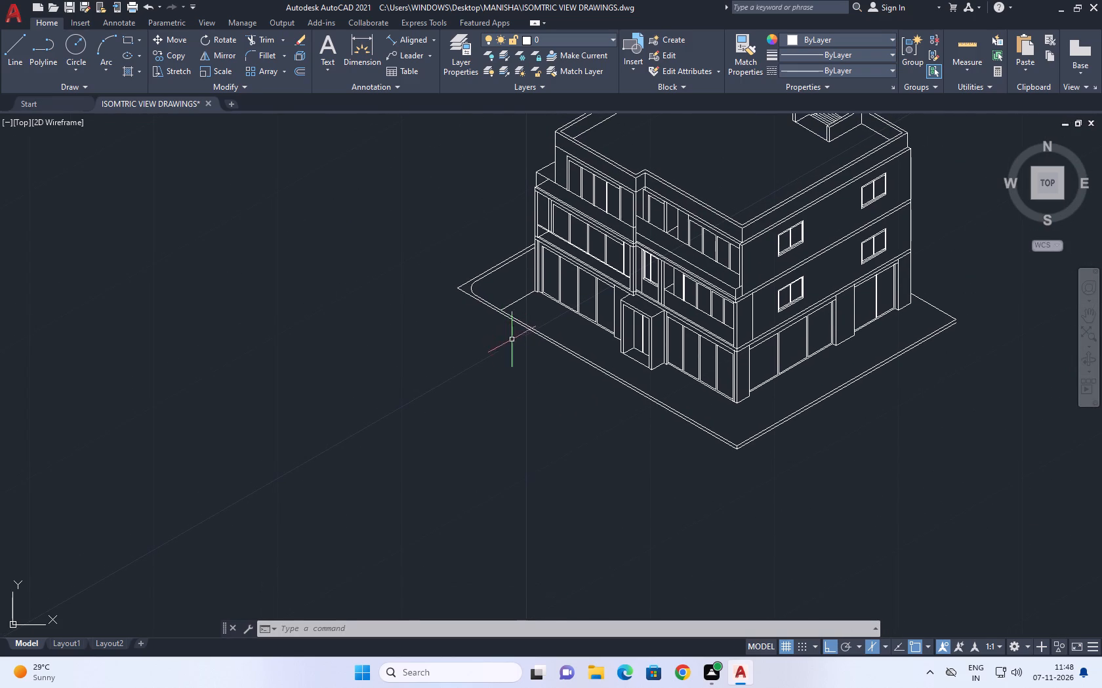
# Undo the recent fillet and line edits around the rounded ground corner and the lower front ground line.
pyautogui.scroll(2, 472, 329)
pyautogui.moveTo(386, 302); pyautogui.dragTo(361, 311, button='middle')
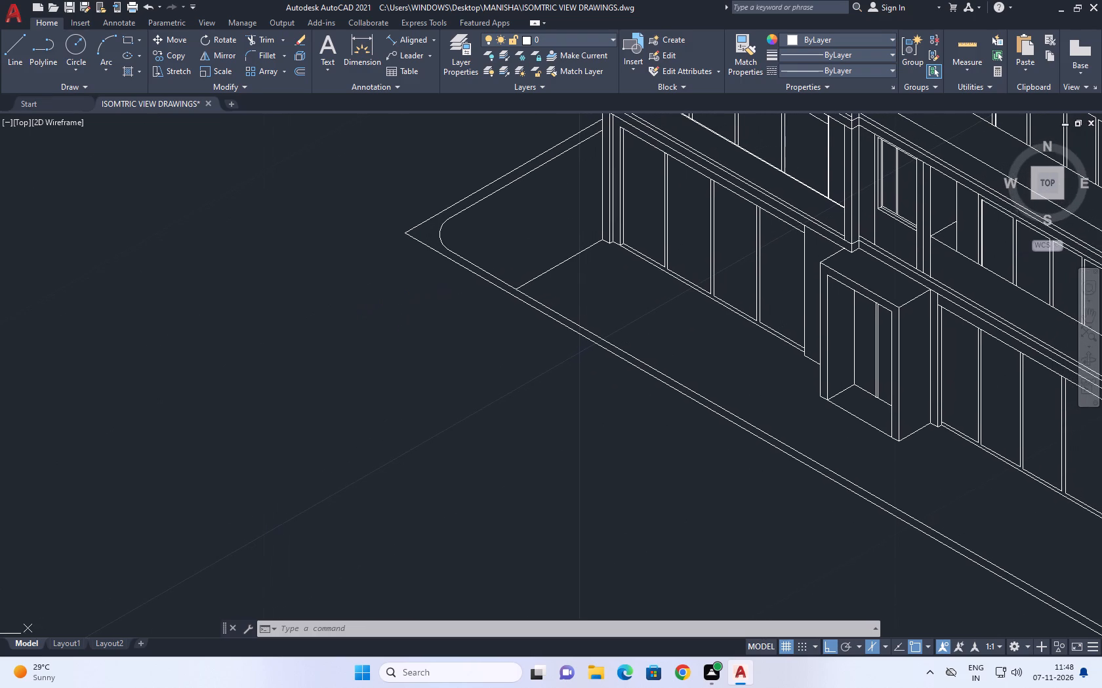
pyautogui.scroll(-1, 361, 311)
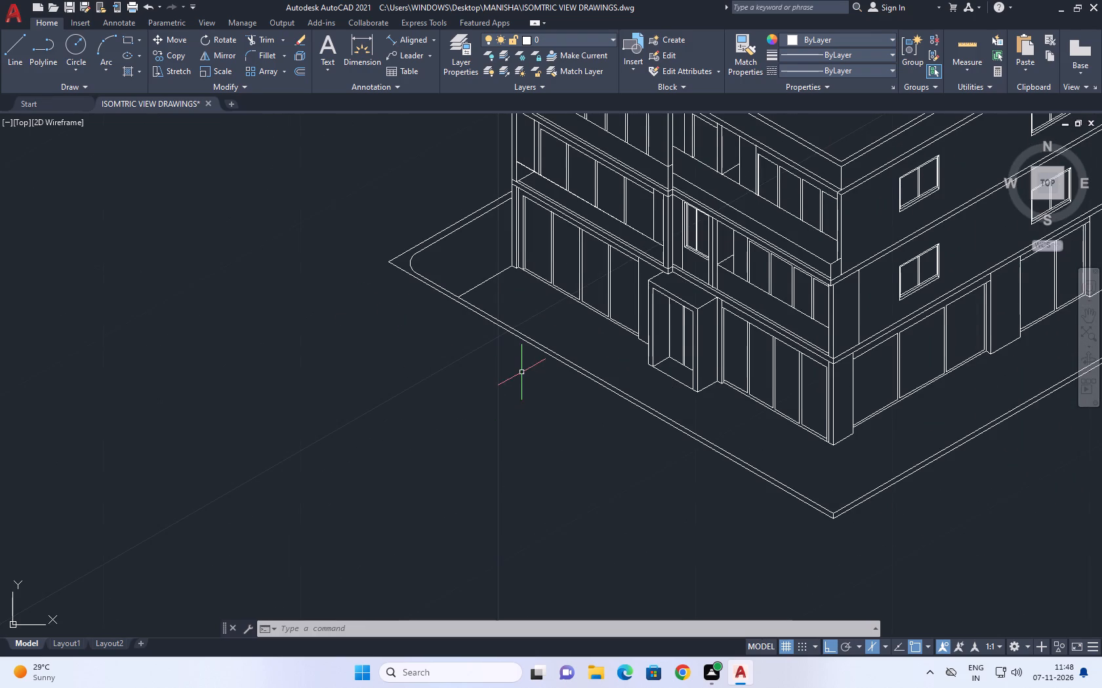
pyautogui.moveTo(520, 375); pyautogui.dragTo(511, 388, button='middle')
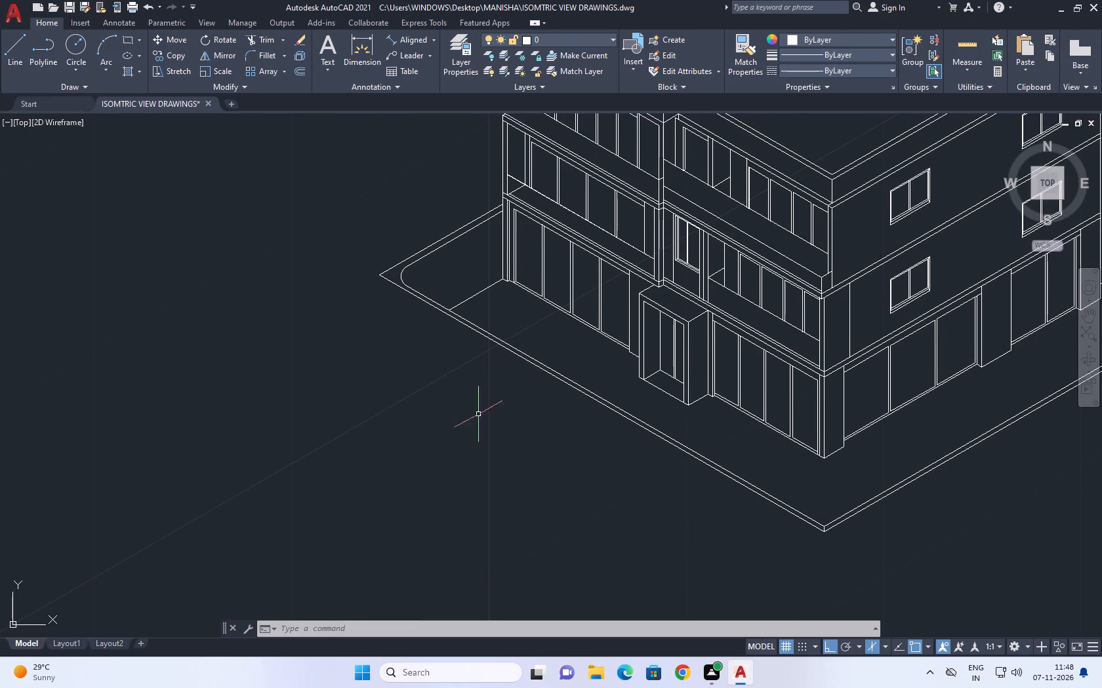
pyautogui.hotkey('ctrl', 'shift', 'z')
pyautogui.hotkey('ctrl', 'z')
pyautogui.hotkey('ctrl', 'z')
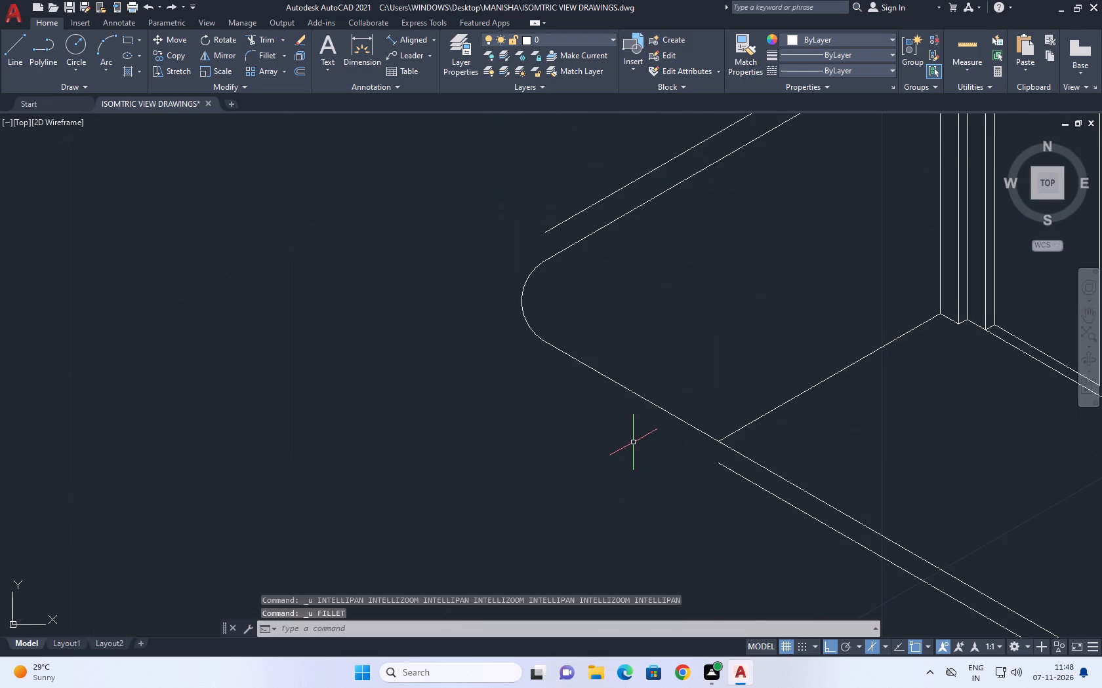
pyautogui.hotkey('ctrl', 'z')
pyautogui.hotkey('ctrl', 'z')
pyautogui.hotkey('ctrl', 'z')
pyautogui.hotkey('ctrl', 'z')
pyautogui.hotkey('ctrl', 'z')
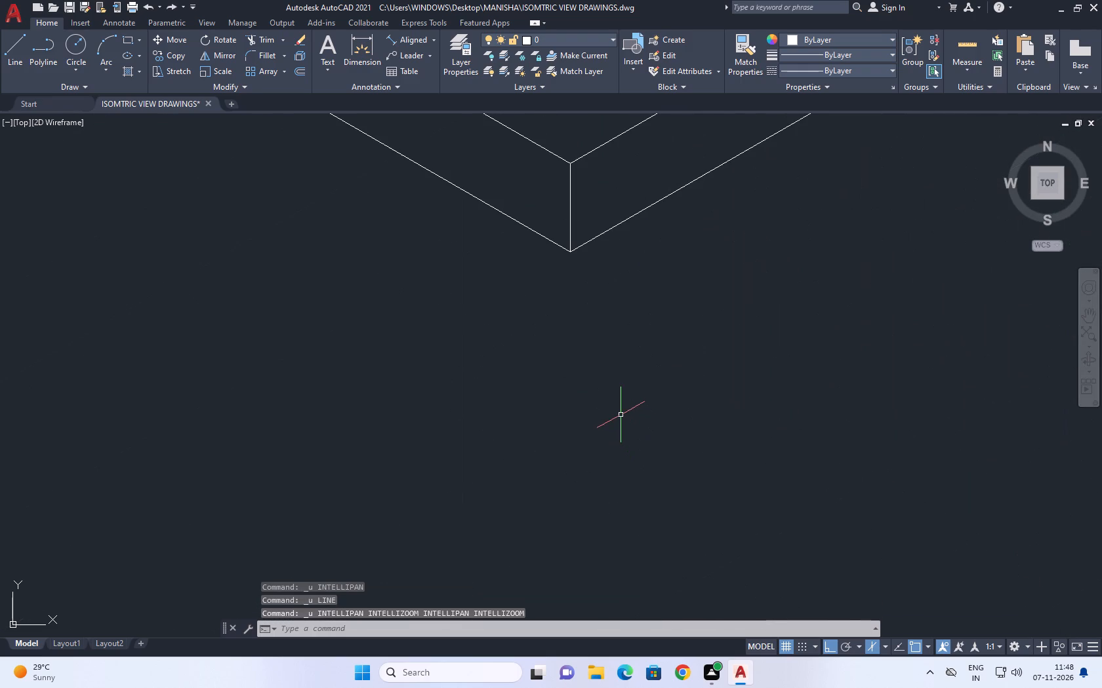
# Erase the vertical line at the front ground corner and the two lower boundary lines that meet at its base.
pyautogui.scroll(-2, 630, 410)
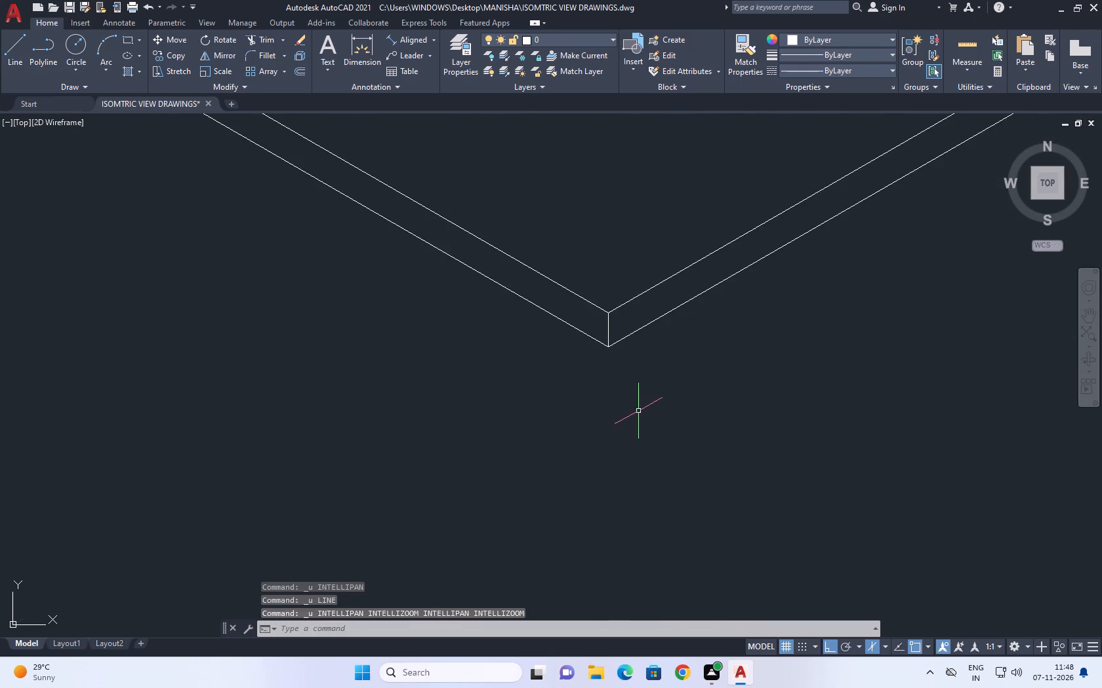
pyautogui.scroll(-3, 680, 407)
pyautogui.scroll(3, 672, 396)
pyautogui.click(668, 387)
pyautogui.moveTo(598, 379); pyautogui.dragTo(583, 379)
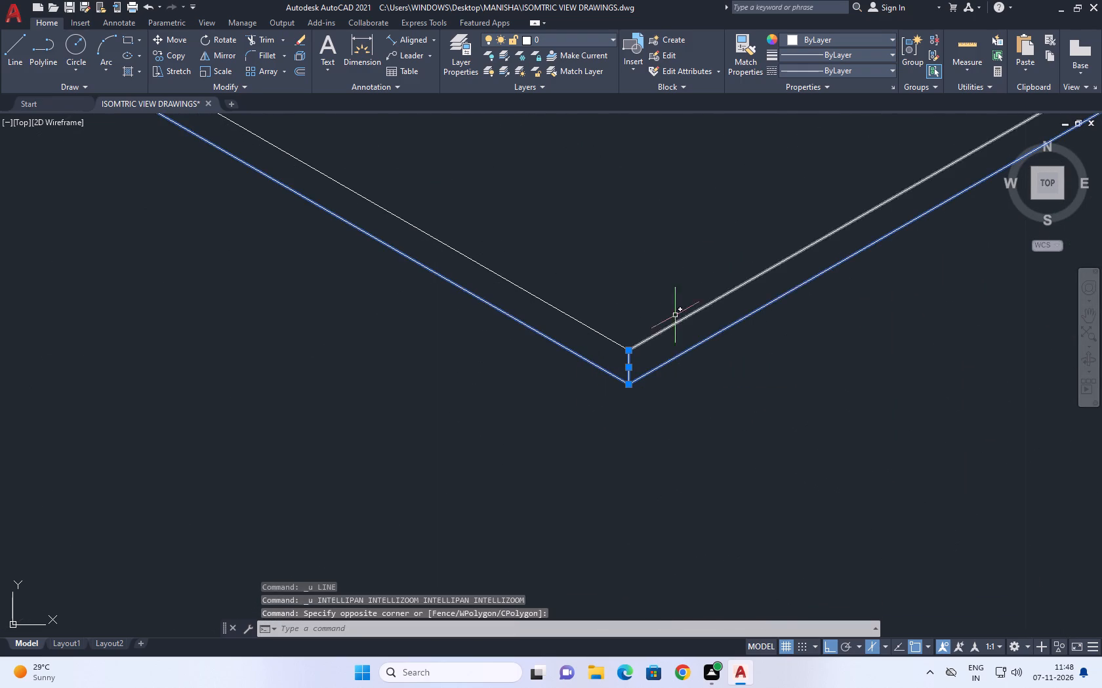
pyautogui.rightClick(676, 259)
pyautogui.click(717, 348)
pyautogui.scroll(-6, 646, 347)
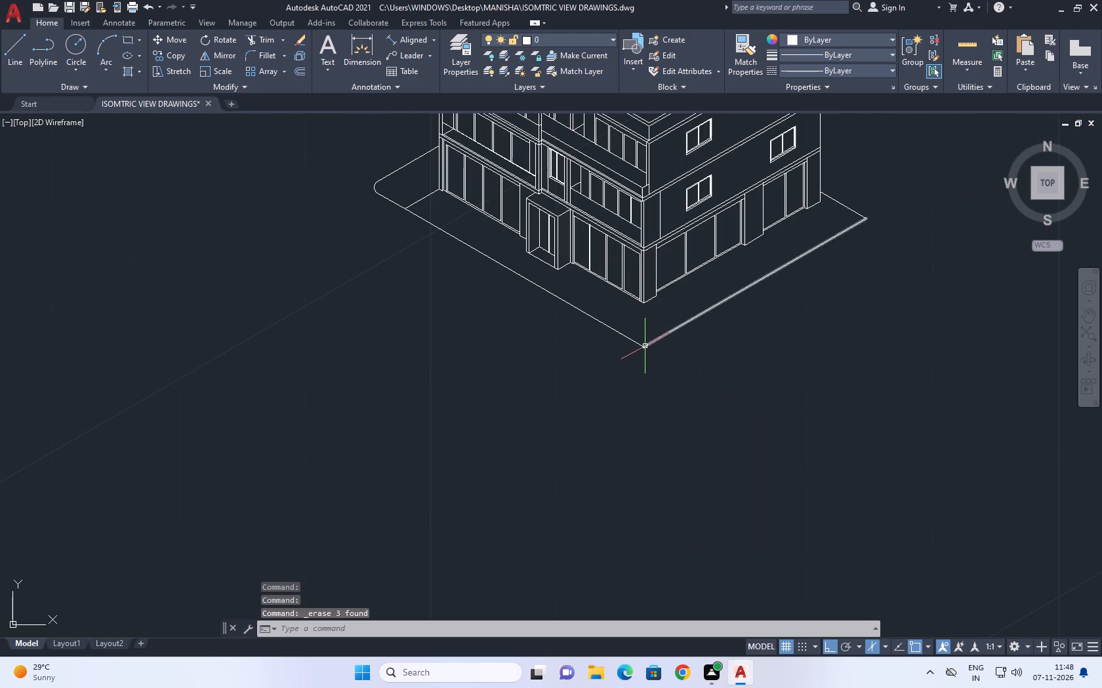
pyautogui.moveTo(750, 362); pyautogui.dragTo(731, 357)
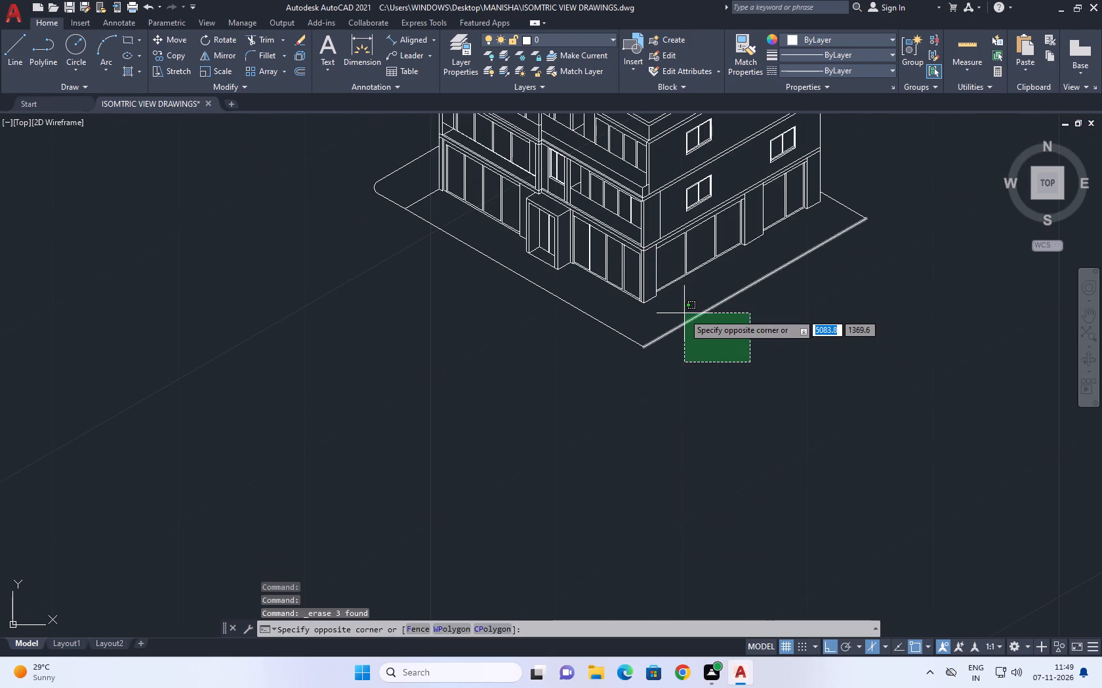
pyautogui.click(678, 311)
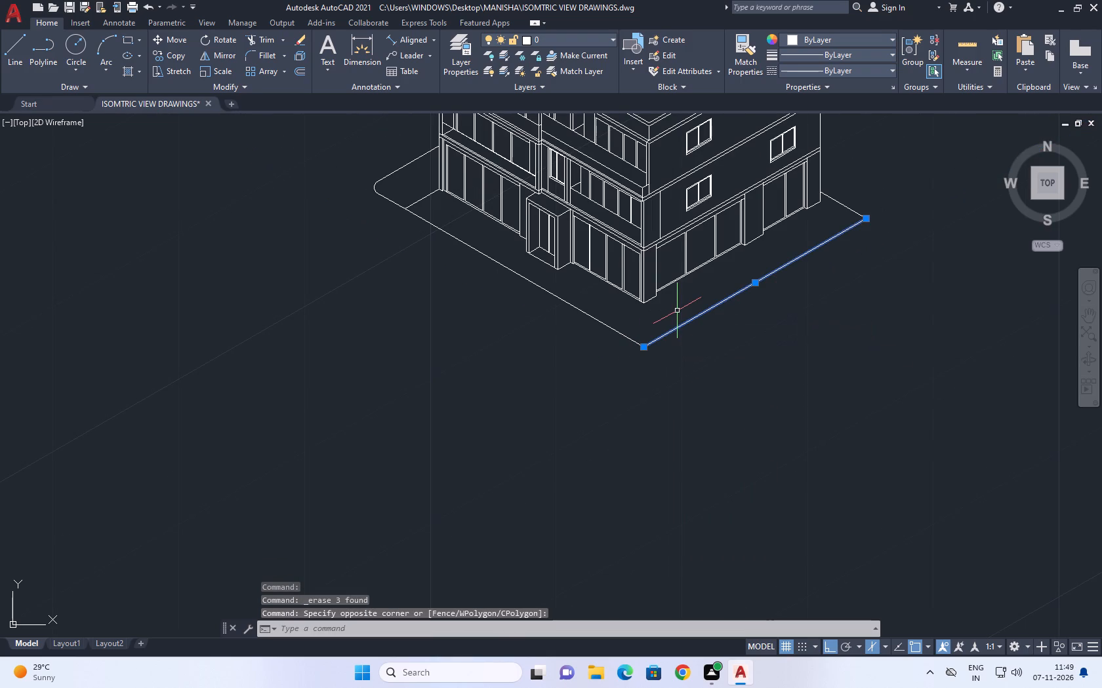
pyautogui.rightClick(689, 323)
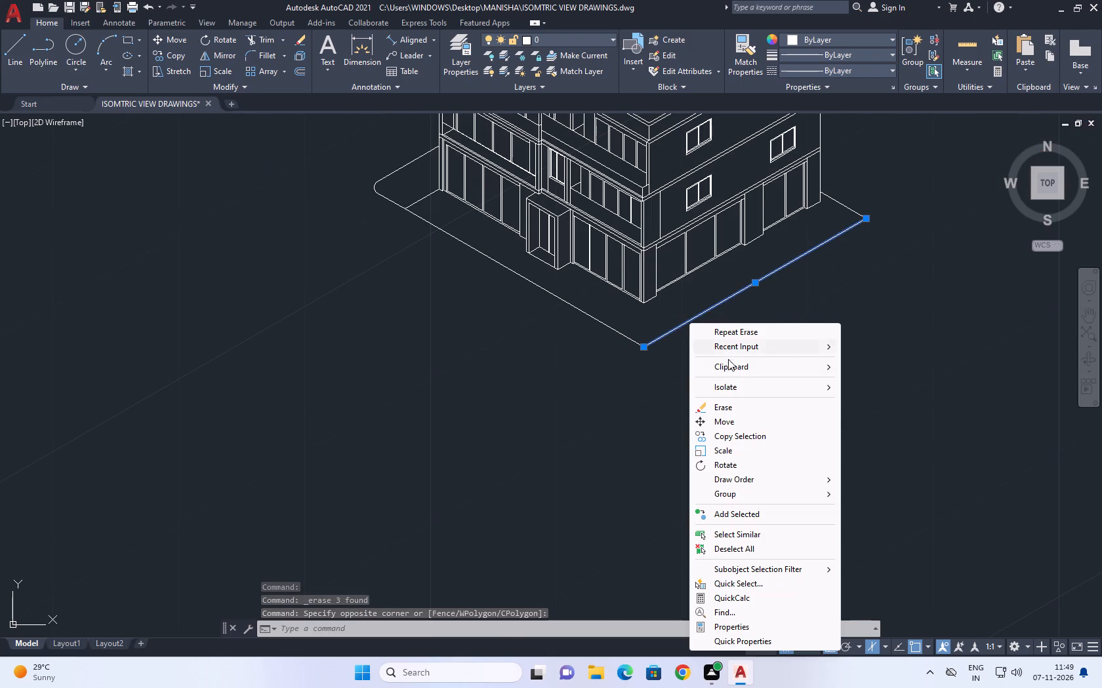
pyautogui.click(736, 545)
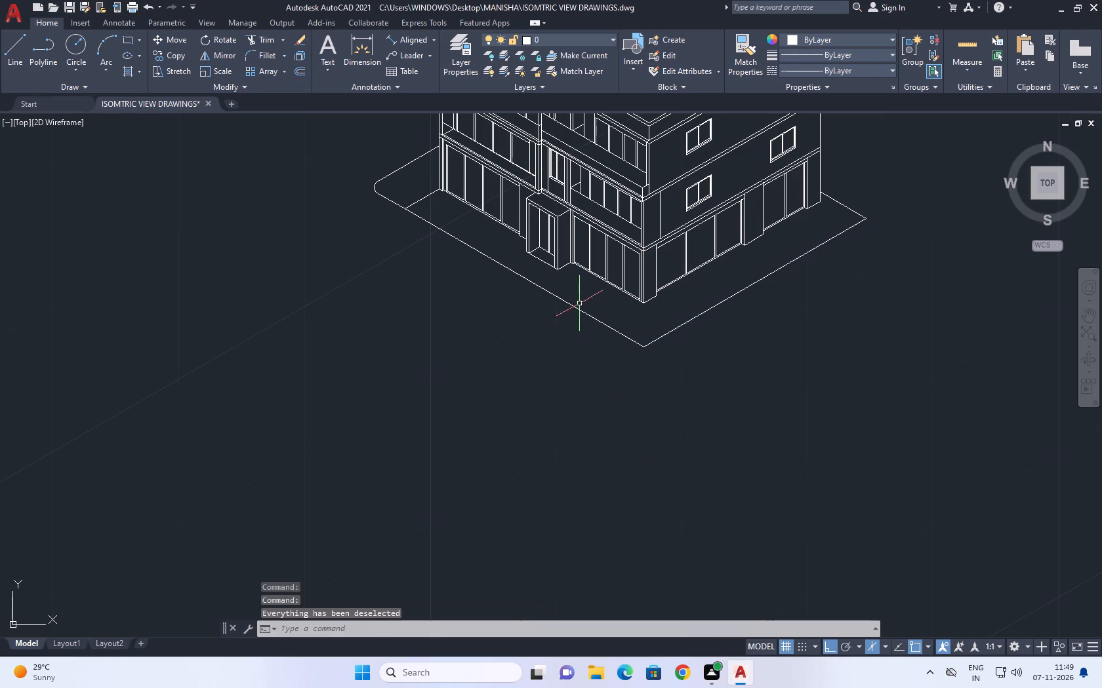
# Copy the front ground line 2 units outward from the building, along the 210° isometric direction.
pyautogui.moveTo(579, 303); pyautogui.dragTo(565, 306)
pyautogui.moveTo(546, 314); pyautogui.dragTo(540, 315)
pyautogui.press('c')
pyautogui.press('o')
pyautogui.press('space')
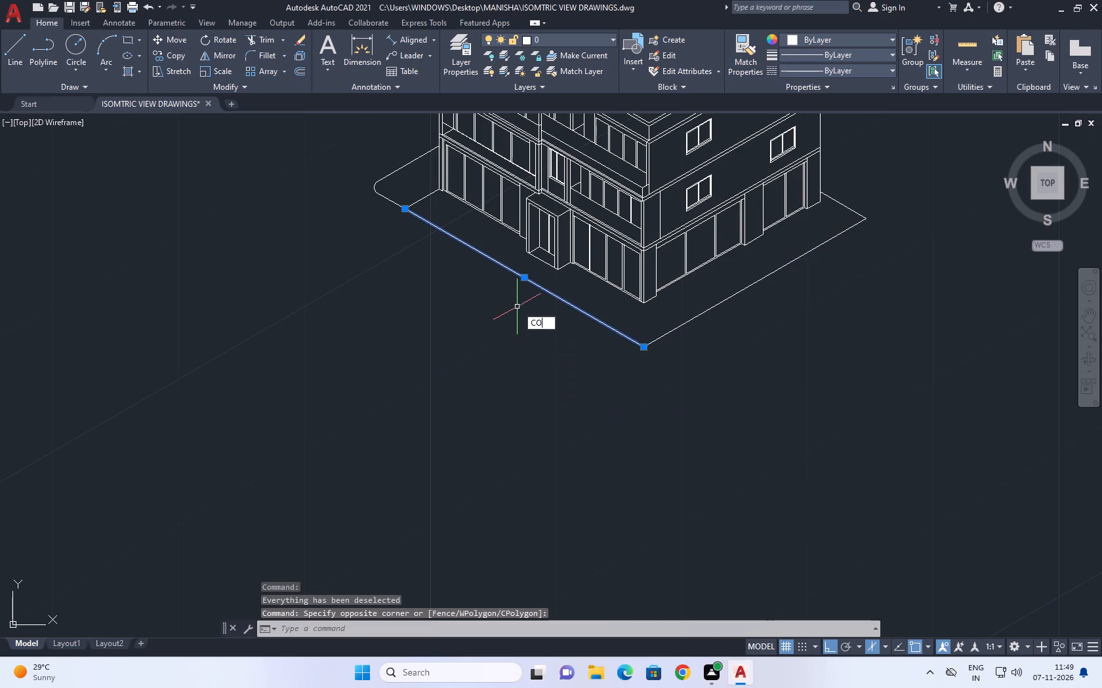
pyautogui.click(518, 297)
pyautogui.press('2')
pyautogui.press('Return')
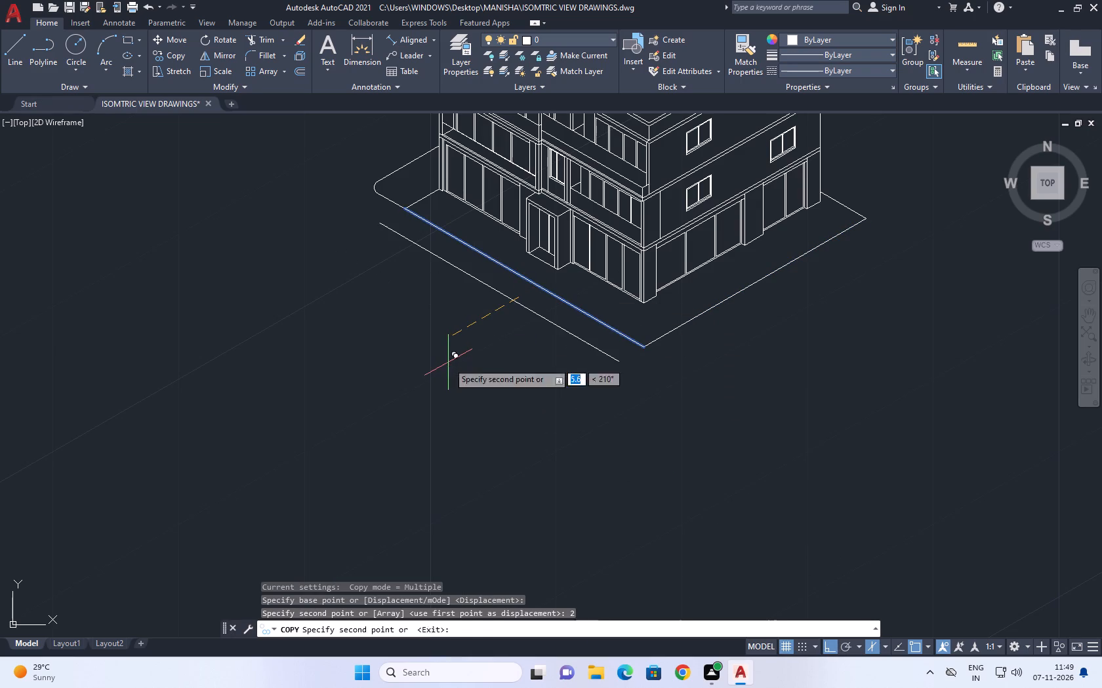
pyautogui.press('space')
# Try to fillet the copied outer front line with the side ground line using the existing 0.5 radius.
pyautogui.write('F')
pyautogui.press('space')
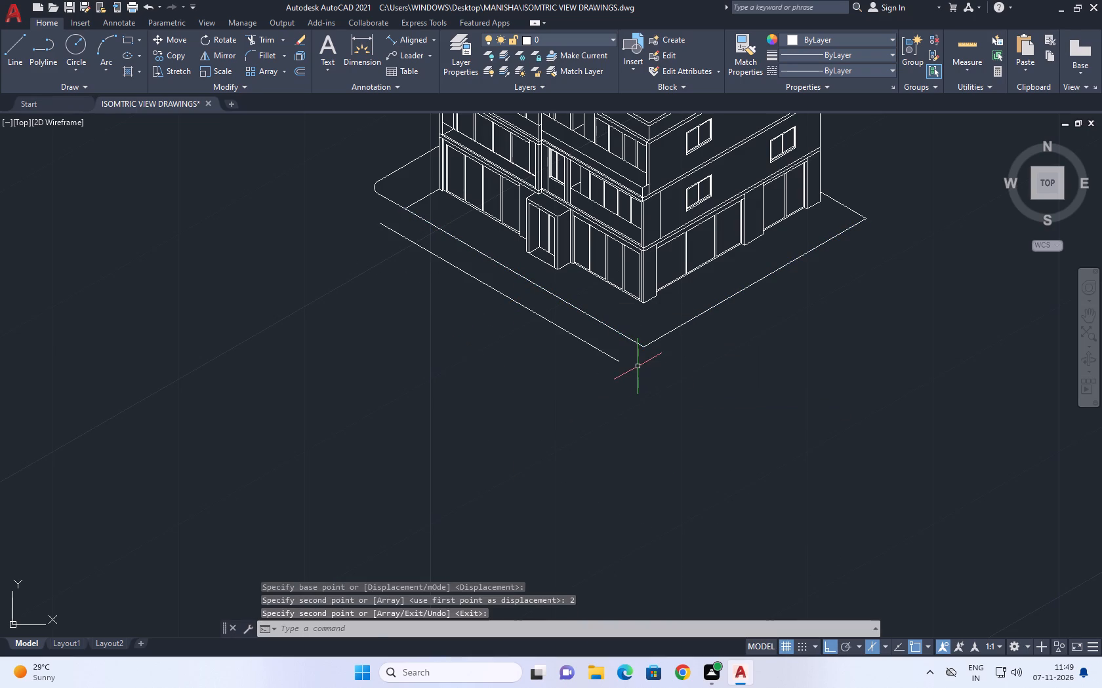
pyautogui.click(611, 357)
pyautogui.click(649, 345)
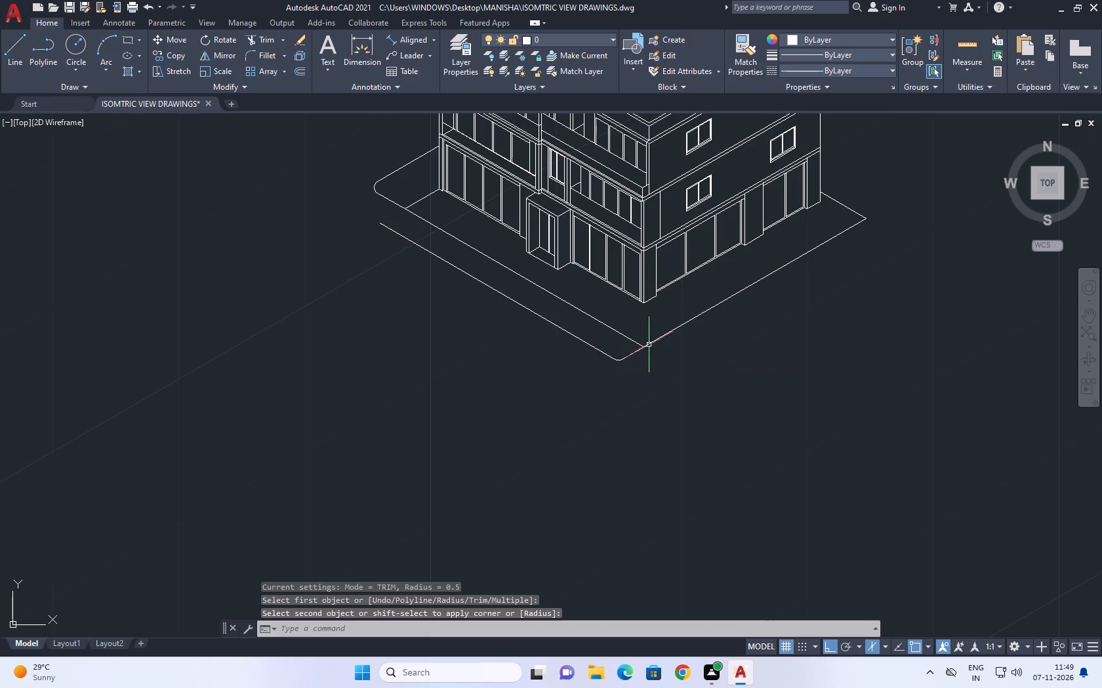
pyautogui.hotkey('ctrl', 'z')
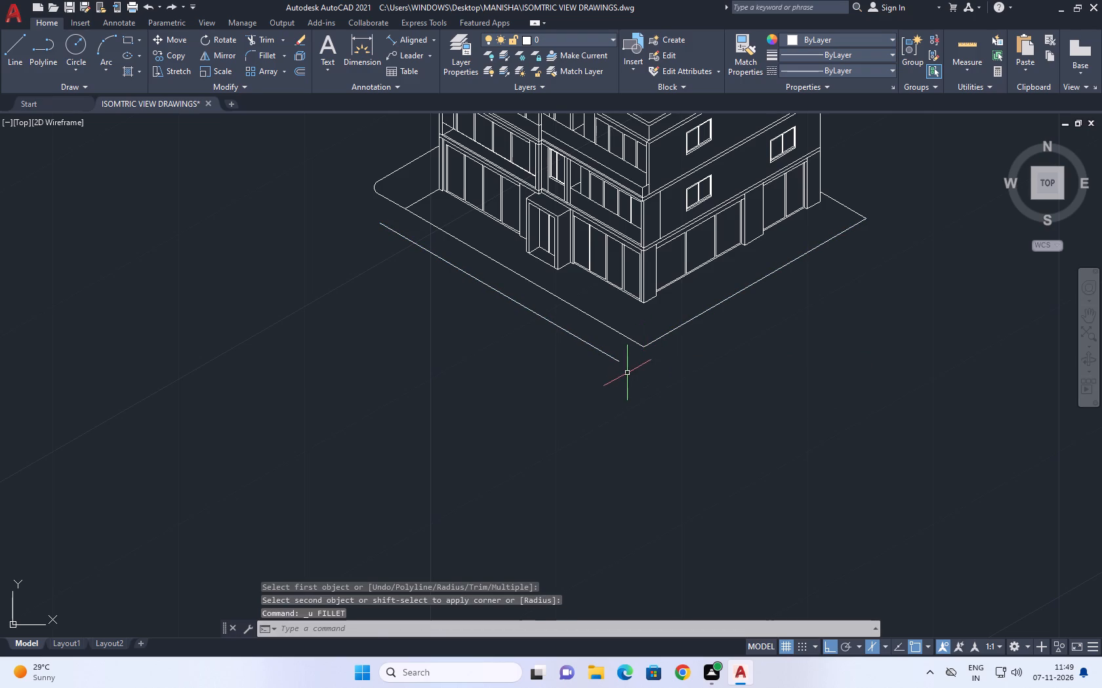
# Fillet the side ground line and the outer front line with radius 0 into a sharp corner.
pyautogui.press('f')
pyautogui.press('space')
pyautogui.press('r')
pyautogui.press('space')
pyautogui.write('0')
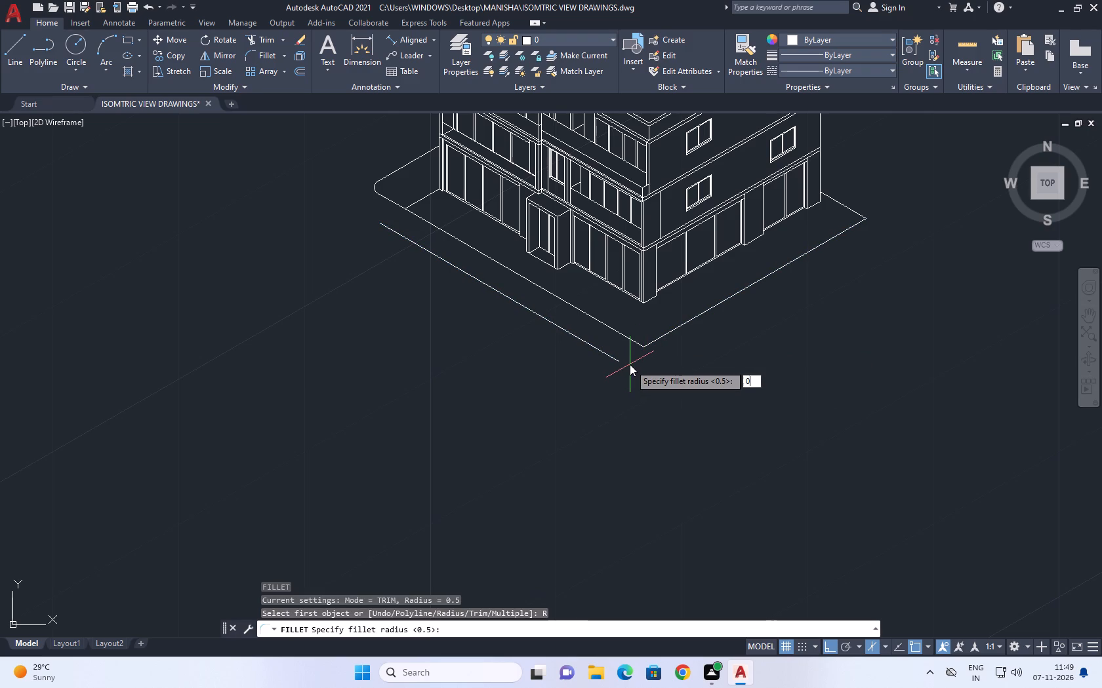
pyautogui.press('space')
pyautogui.click(648, 347)
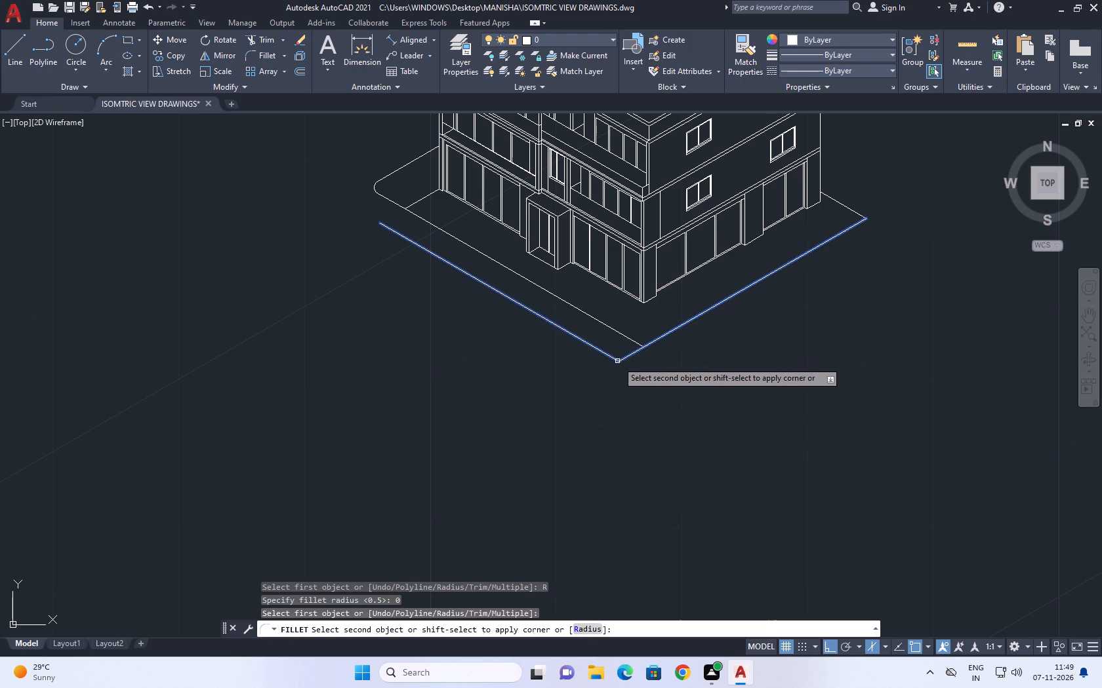
pyautogui.click(617, 361)
pyautogui.press('space')
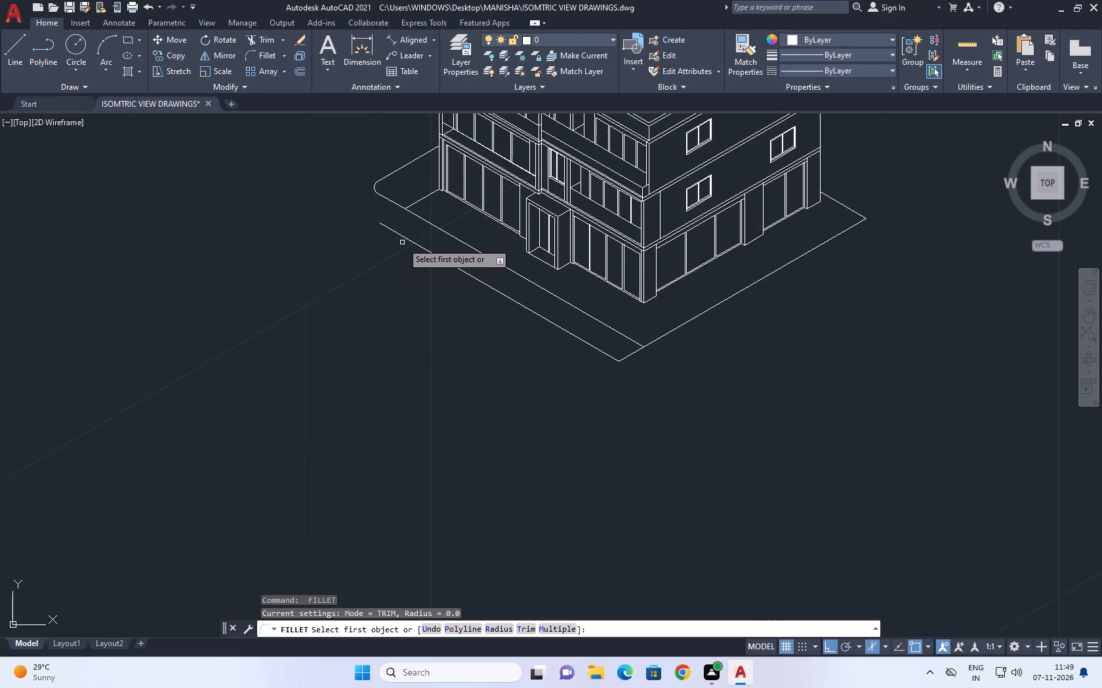
pyautogui.press('Escape')
# Draw an outer boundary line from the building's far front vertical edge along 210°, parallel to the return line of the rounded ground corner.
pyautogui.moveTo(411, 263); pyautogui.dragTo(615, 334, button='middle')
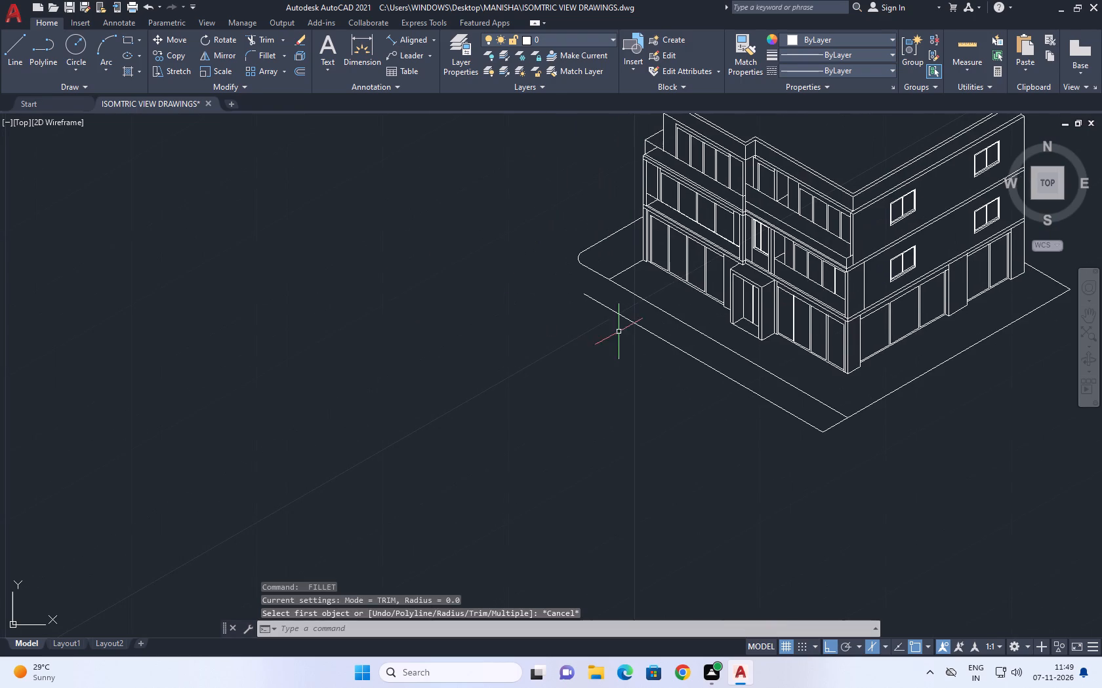
pyautogui.press('l')
pyautogui.press('space')
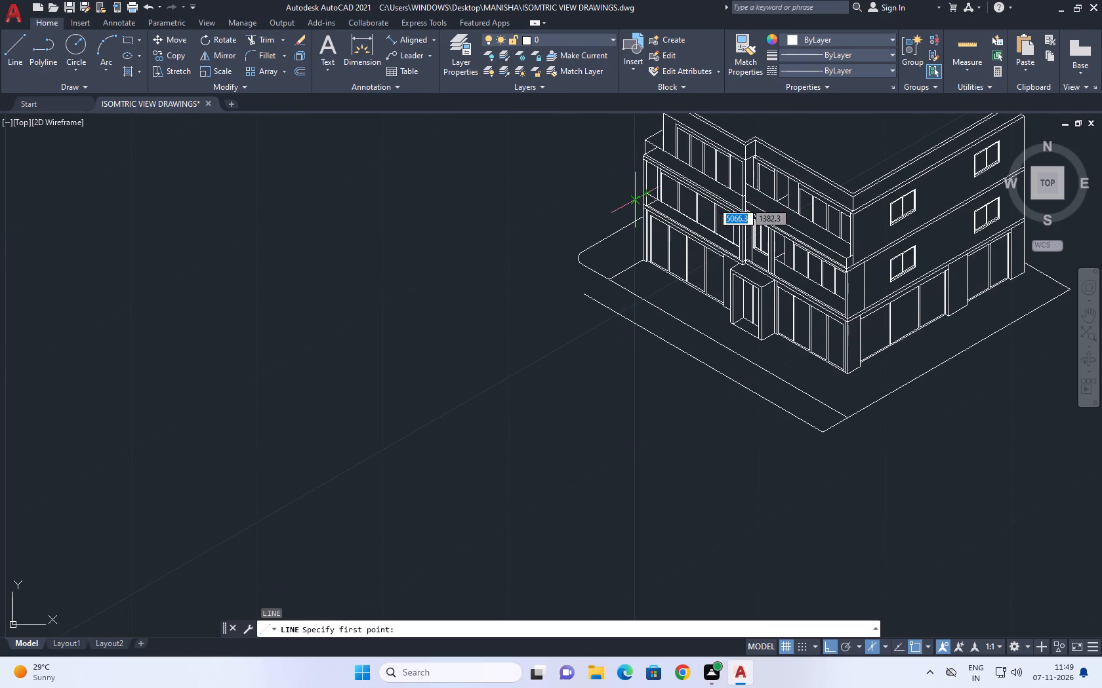
pyautogui.moveTo(634, 208); pyautogui.dragTo(693, 283, button='middle')
pyautogui.scroll(1, 693, 283)
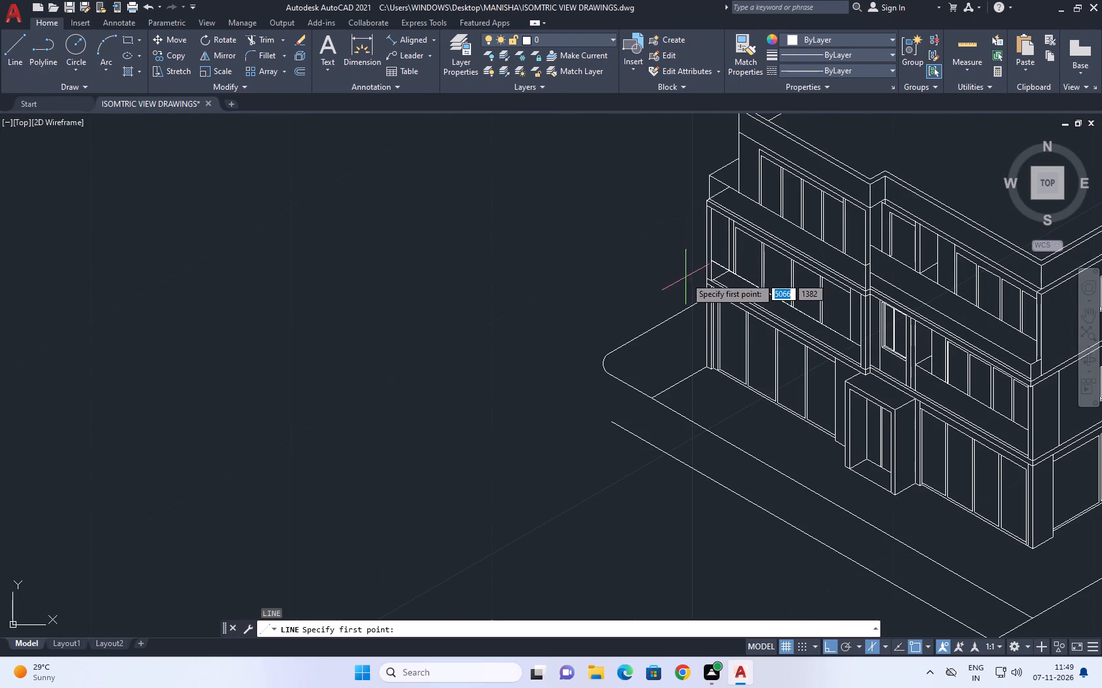
pyautogui.scroll(2, 702, 273)
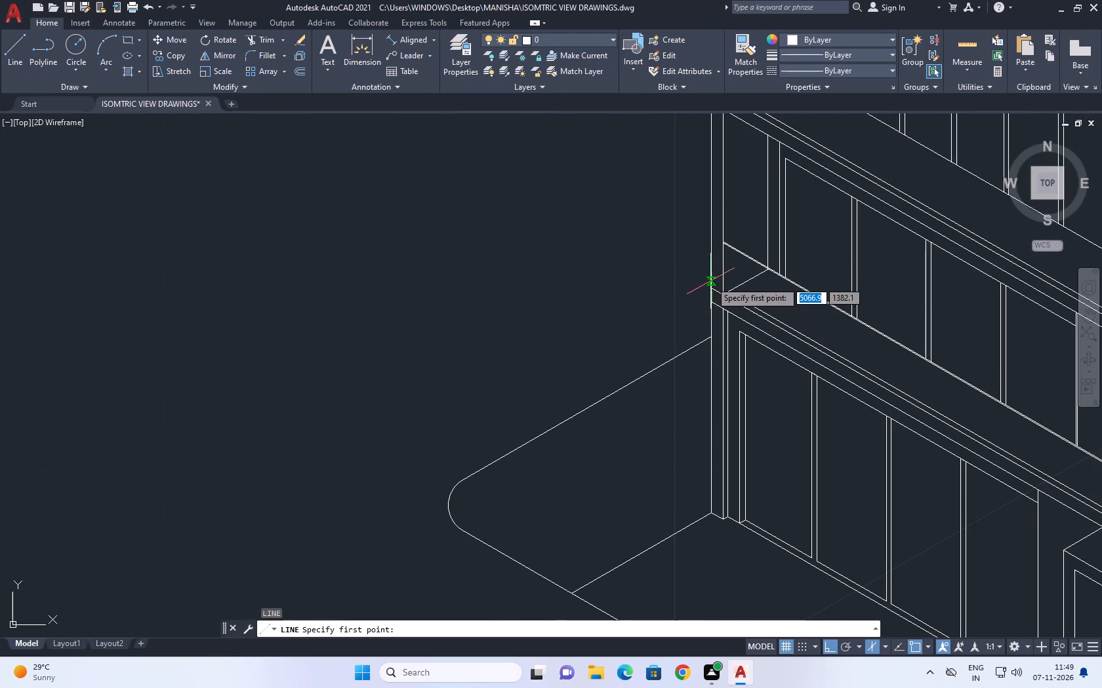
pyautogui.click(707, 270)
pyautogui.scroll(-2, 457, 379)
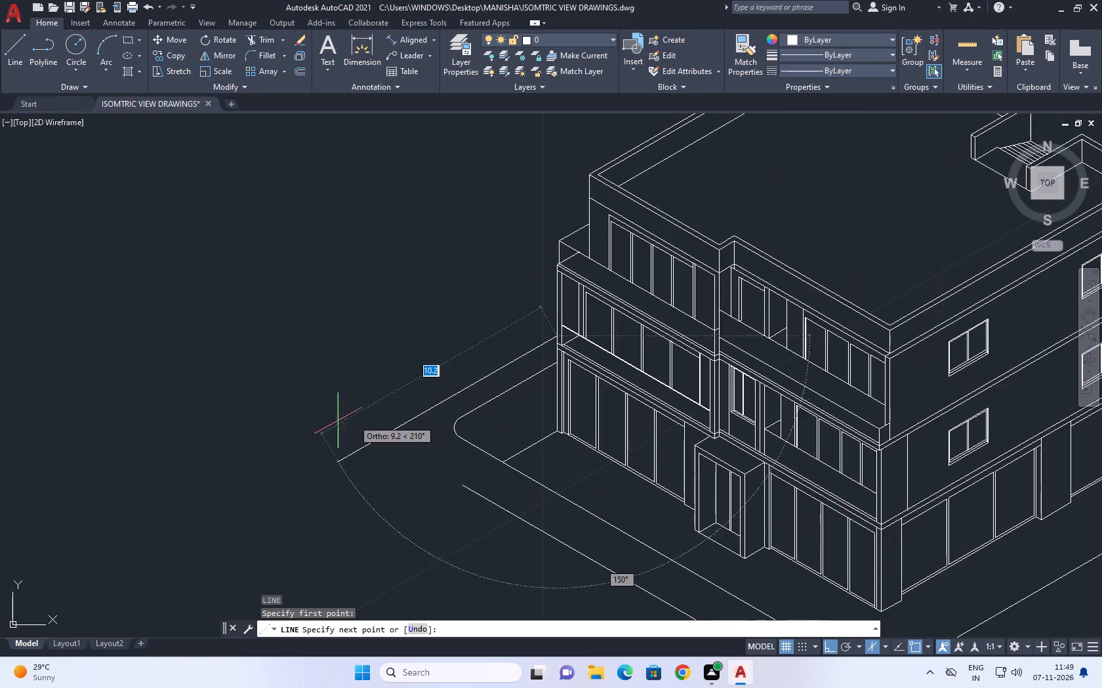
pyautogui.moveTo(332, 424); pyautogui.dragTo(507, 355, button='middle')
pyautogui.click(577, 374)
pyautogui.press('Escape')
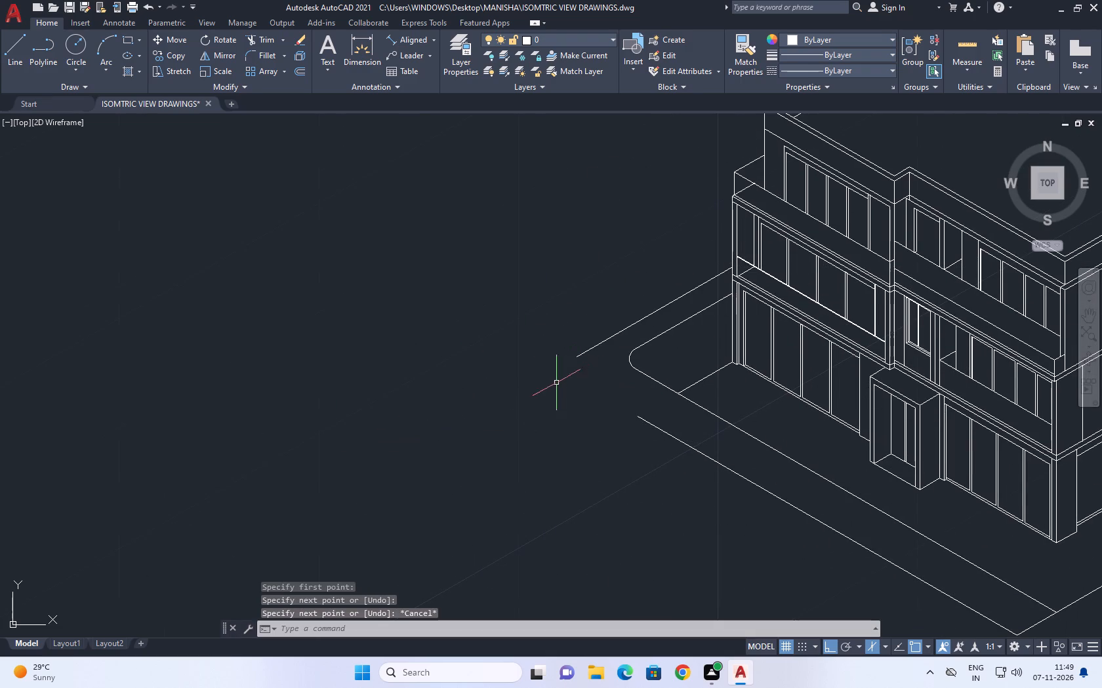
# Fillet the outer front line and the new outer return line with radius 0 into a sharp corner.
pyautogui.moveTo(682, 423); pyautogui.dragTo(691, 429, button='middle')
pyautogui.write('F')
pyautogui.press('space')
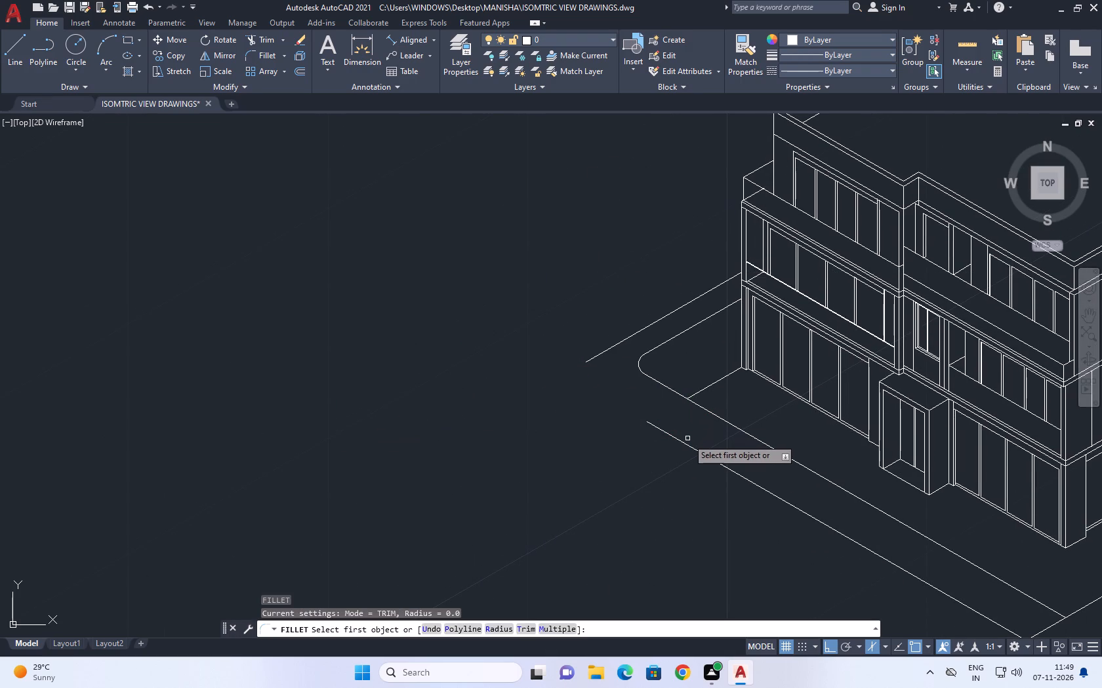
pyautogui.click(672, 434)
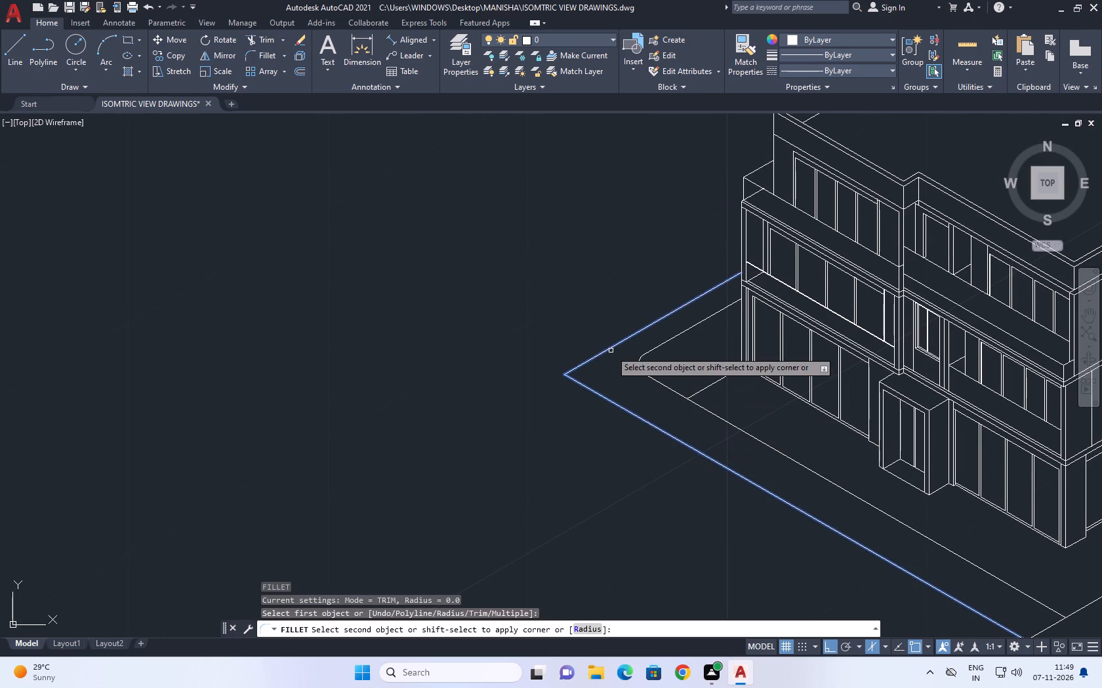
pyautogui.click(605, 353)
pyautogui.press('Escape')
# Copy the outer front ground line 0.226 straight down to form the slab's lower edge.
pyautogui.scroll(-1, 554, 358)
pyautogui.moveTo(920, 520); pyautogui.dragTo(889, 484, button='middle')
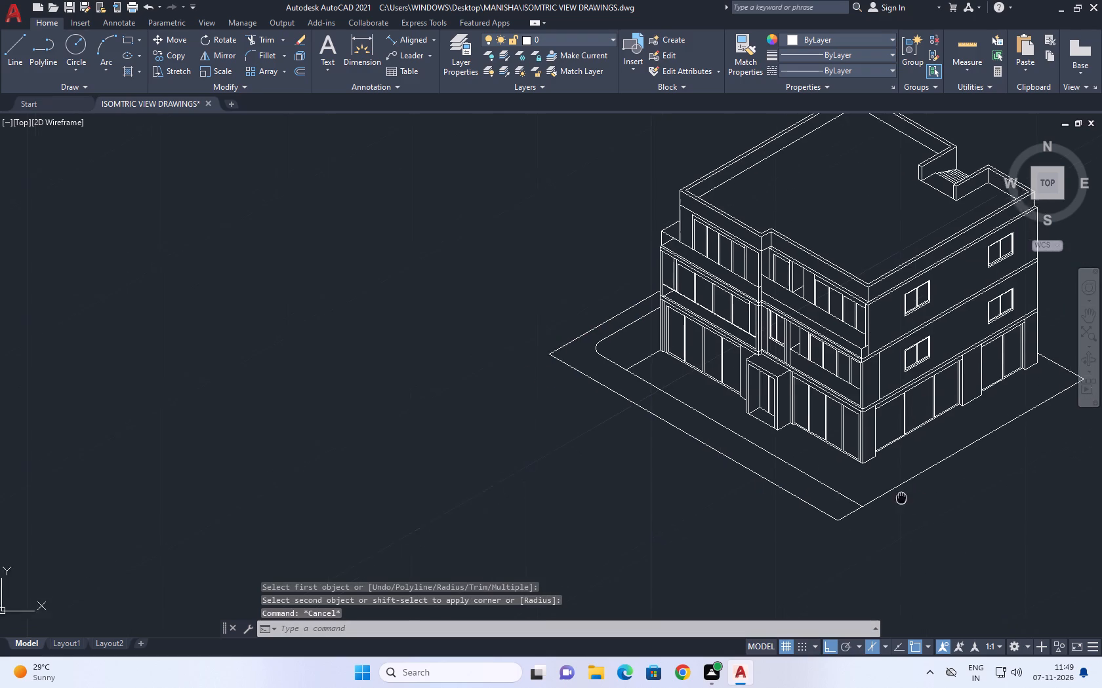
pyautogui.moveTo(889, 484); pyautogui.dragTo(857, 457, button='middle')
pyautogui.moveTo(781, 457); pyautogui.dragTo(762, 460)
pyautogui.click(735, 464)
pyautogui.moveTo(577, 389); pyautogui.dragTo(603, 394, button='middle')
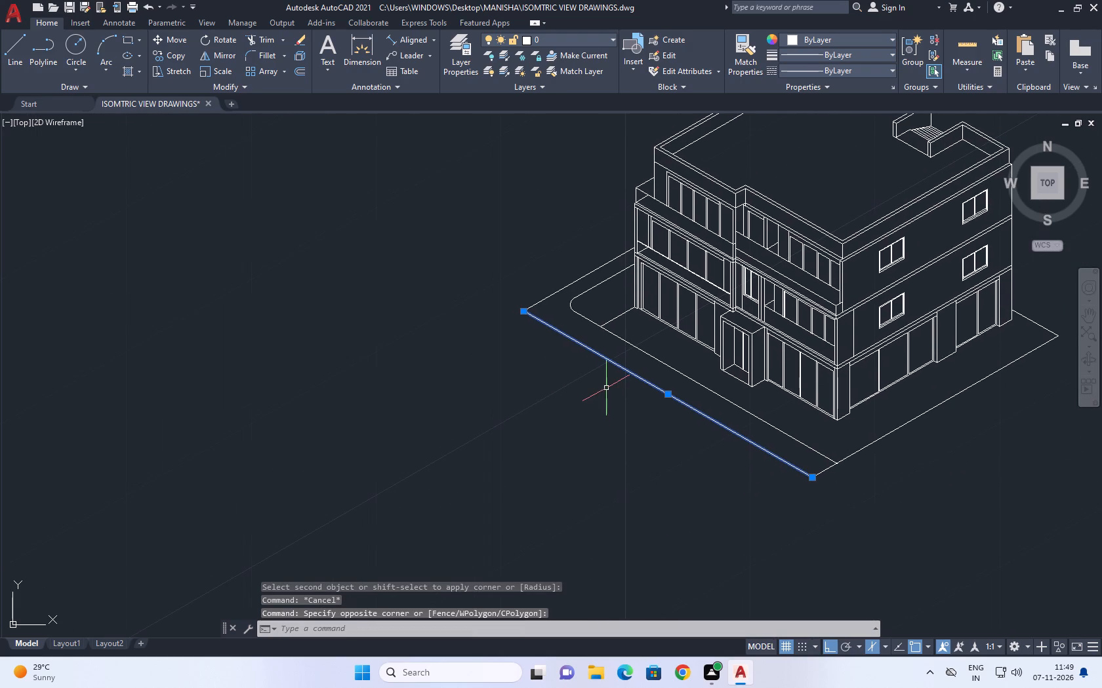
pyautogui.press('c')
pyautogui.press('o')
pyautogui.press('space')
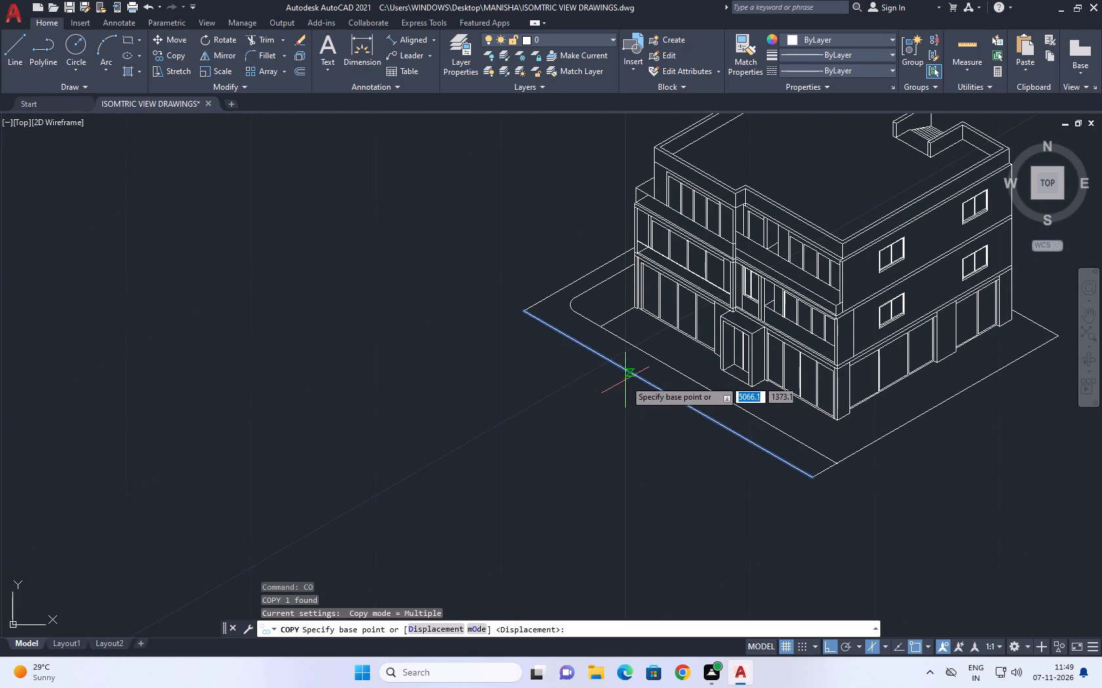
pyautogui.click(811, 480)
pyautogui.scroll(1, 814, 503)
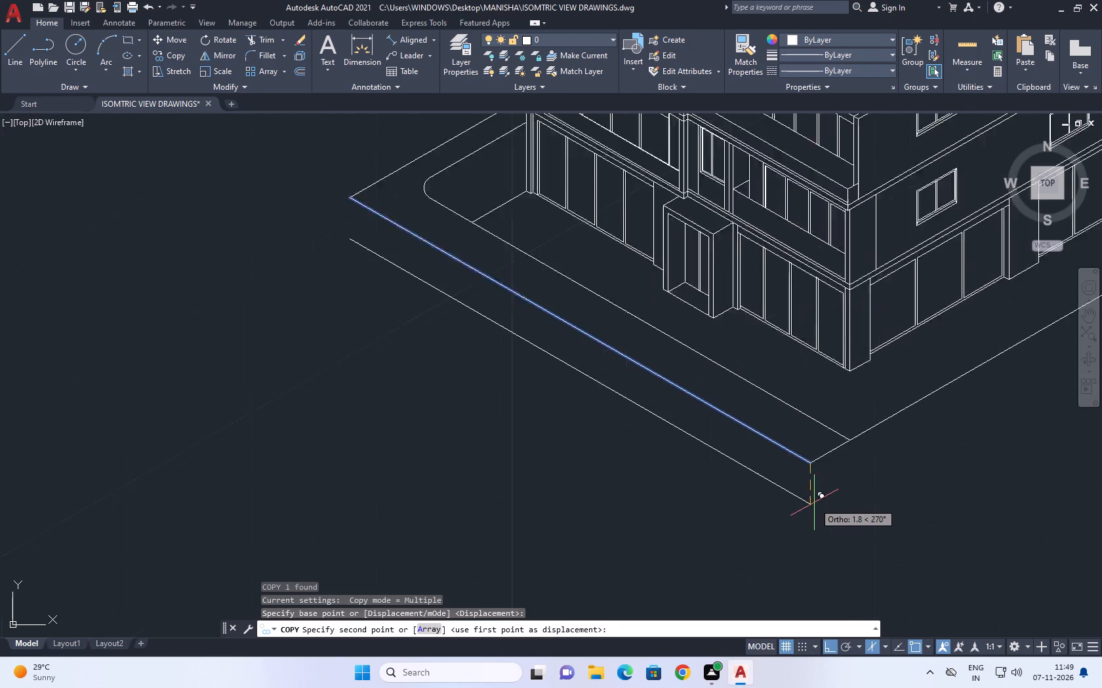
pyautogui.scroll(1, 814, 503)
pyautogui.press('0')
pyautogui.press('.')
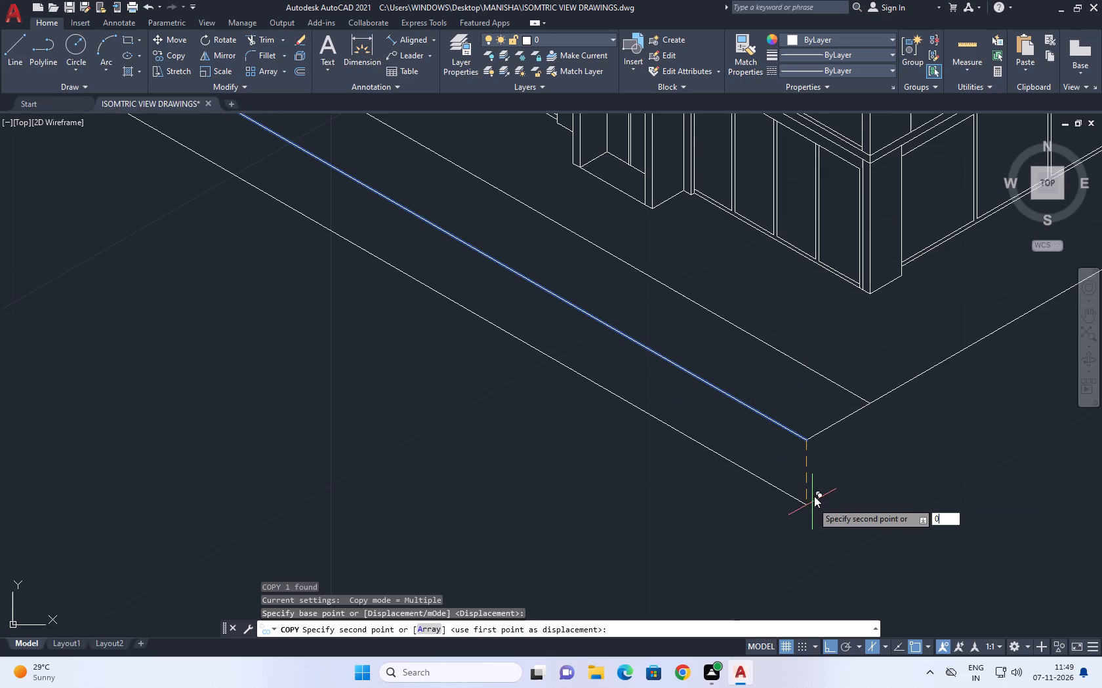
pyautogui.press('2')
pyautogui.press('2')
pyautogui.press('6')
pyautogui.press('Return')
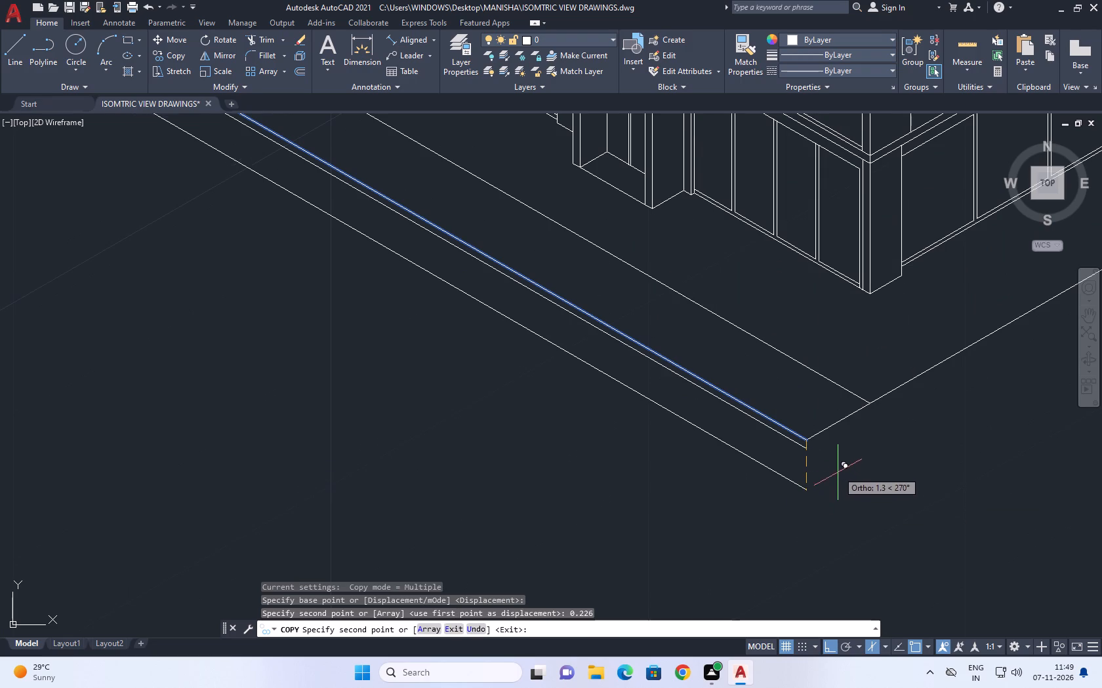
pyautogui.press('space')
# Copy the outer side ground line straight down from the slab's front corner to the end of the lower front edge.
pyautogui.click(829, 436)
pyautogui.click(821, 417)
pyautogui.write('CO')
pyautogui.press('space')
pyautogui.scroll(3, 809, 459)
pyautogui.click(788, 385)
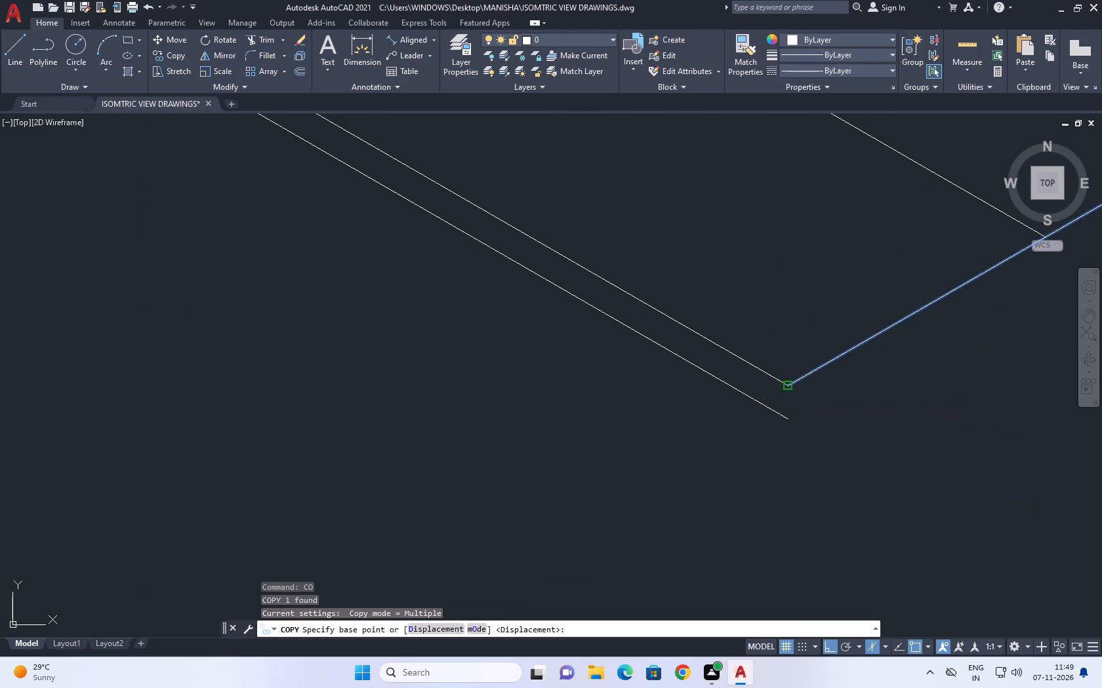
pyautogui.click(788, 423)
pyautogui.press('space')
# Draw a vertical line at the slab's front corner joining the upper and lower edges.
pyautogui.scroll(-1, 649, 440)
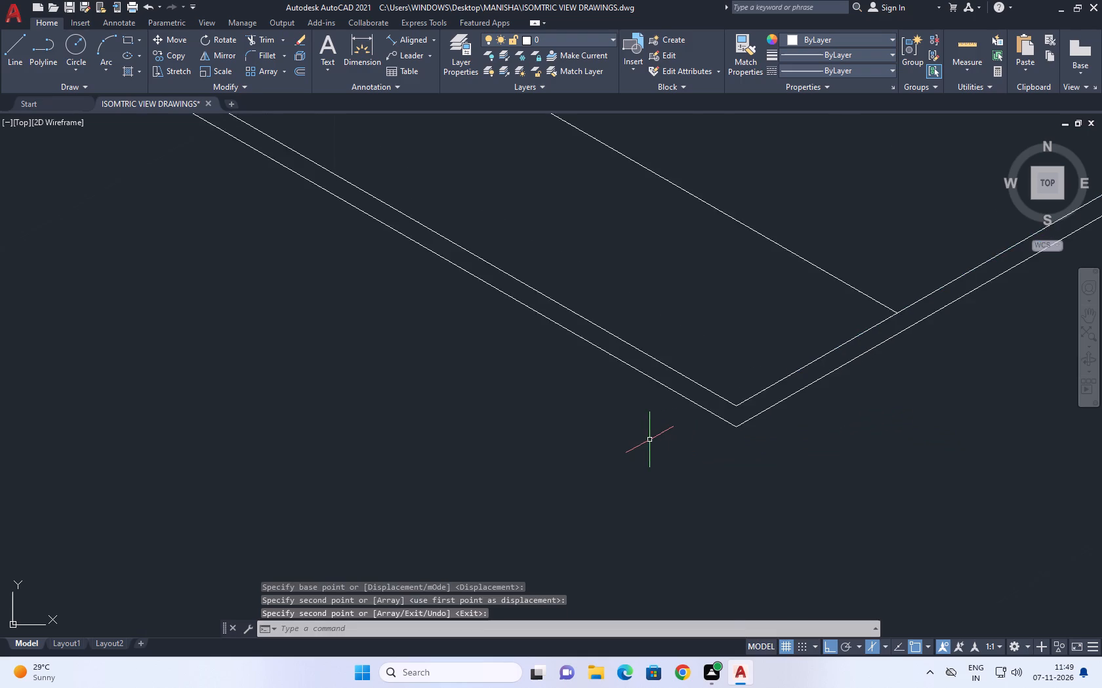
pyautogui.scroll(-1, 649, 440)
pyautogui.moveTo(685, 460); pyautogui.dragTo(685, 480, button='middle')
pyautogui.press('l')
pyautogui.press('space')
pyautogui.scroll(3, 699, 442)
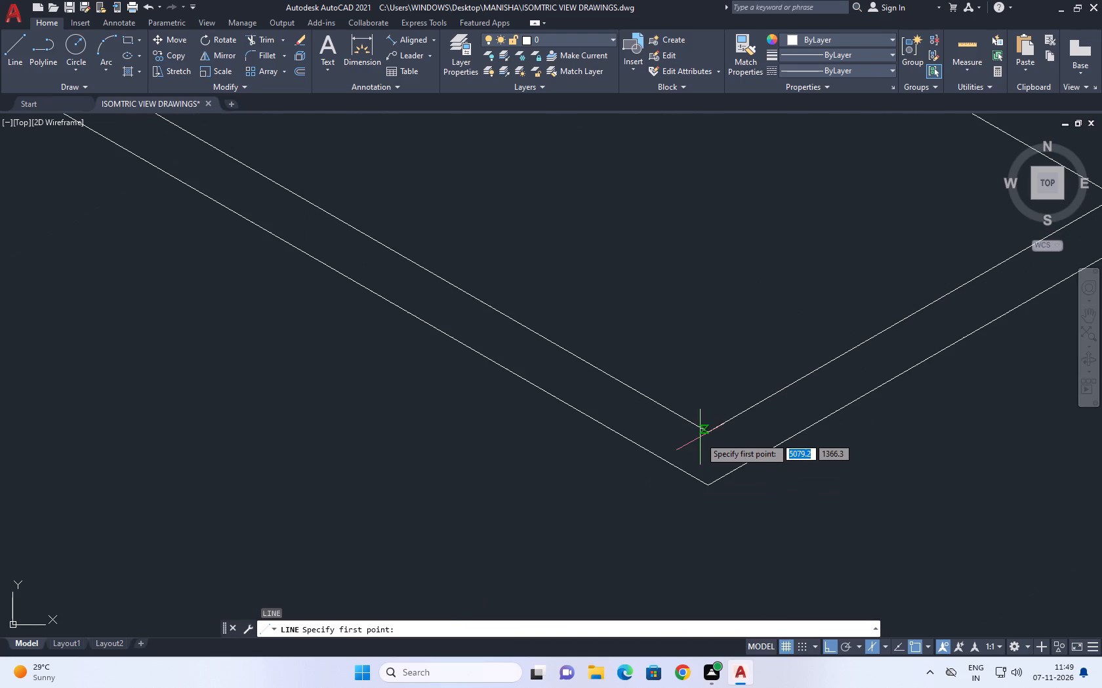
pyautogui.click(711, 432)
pyautogui.click(711, 487)
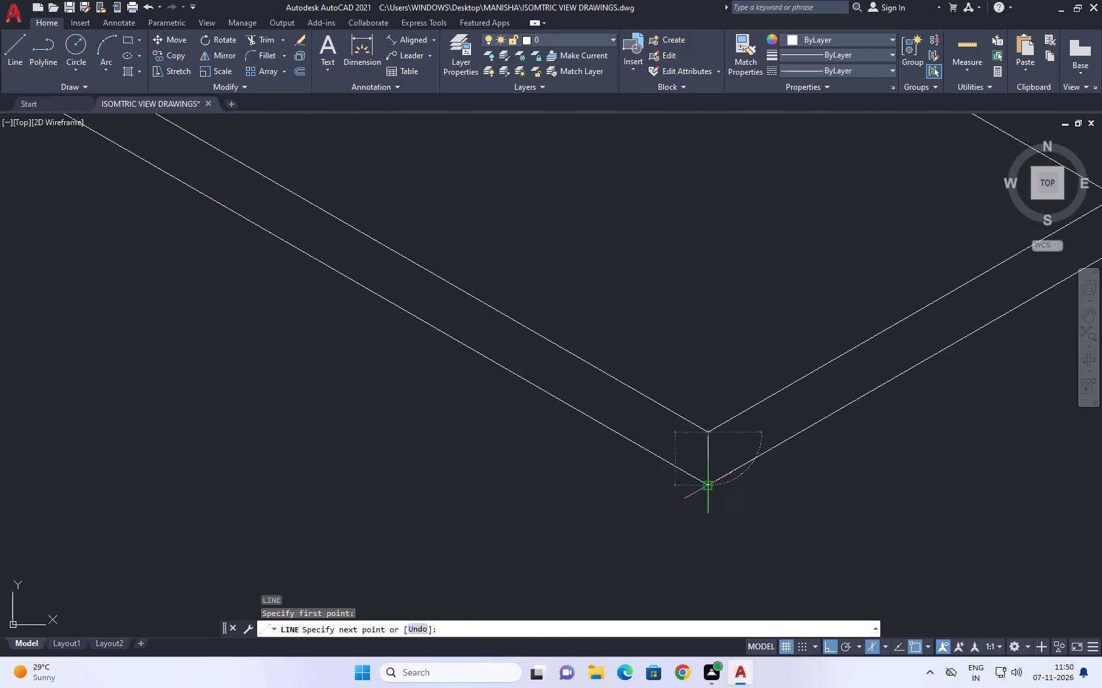
pyautogui.press('space')
# Draw a vertical line closing the slab edge at the far end of the side ground line.
pyautogui.scroll(-4, 640, 467)
pyautogui.scroll(1, 641, 466)
pyautogui.scroll(-2, 643, 464)
pyautogui.moveTo(826, 412); pyautogui.dragTo(683, 483, button='middle')
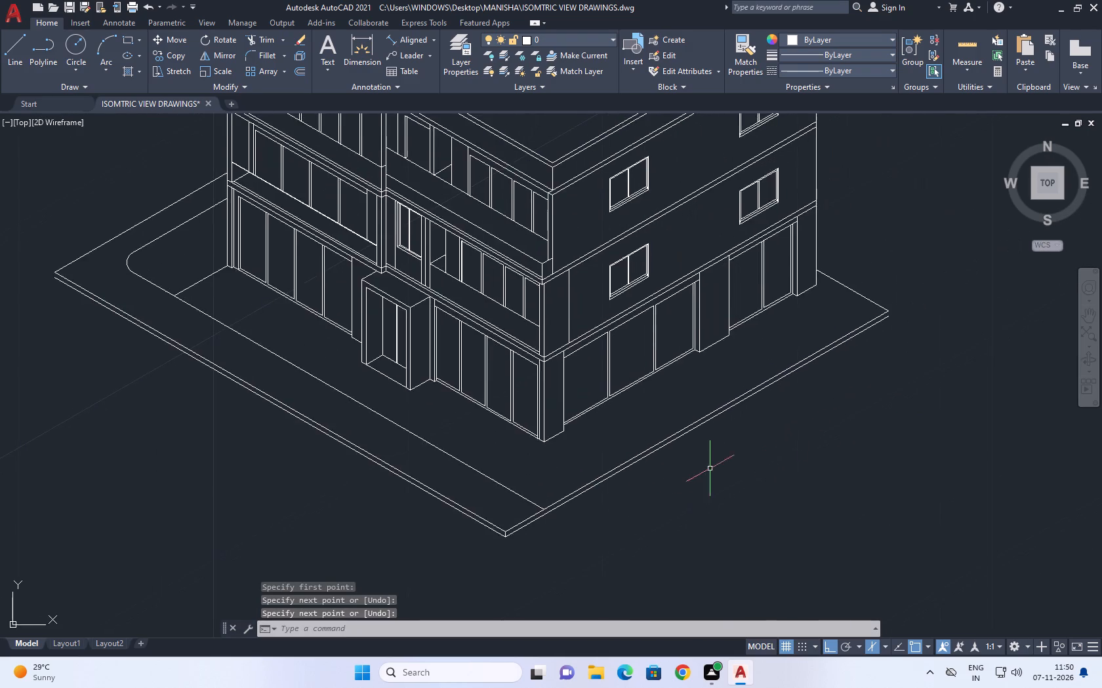
pyautogui.moveTo(809, 429); pyautogui.dragTo(675, 486, button='middle')
pyautogui.press('l')
pyautogui.scroll(1, 674, 482)
pyautogui.press('space')
pyautogui.scroll(4, 817, 309)
pyautogui.click(770, 301)
pyautogui.click(771, 353)
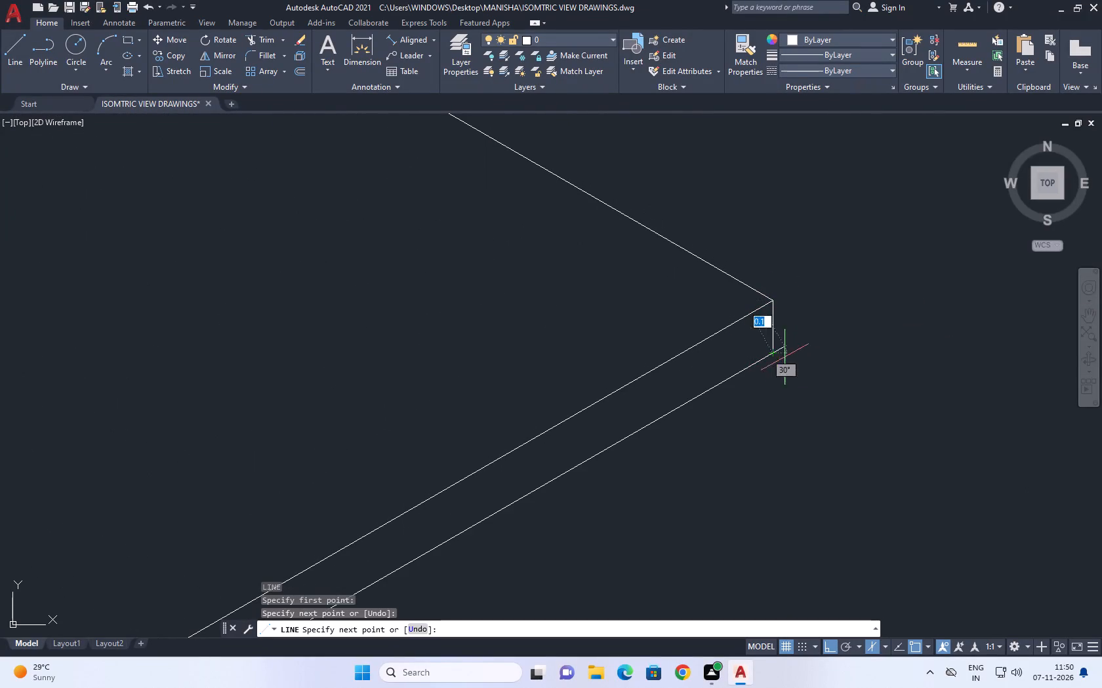
pyautogui.press('space')
# Draw a vertical line closing the slab edge at the outer corner beside the rounded ground corner.
pyautogui.scroll(-10, 800, 354)
pyautogui.scroll(2, 559, 347)
pyautogui.scroll(3, 666, 334)
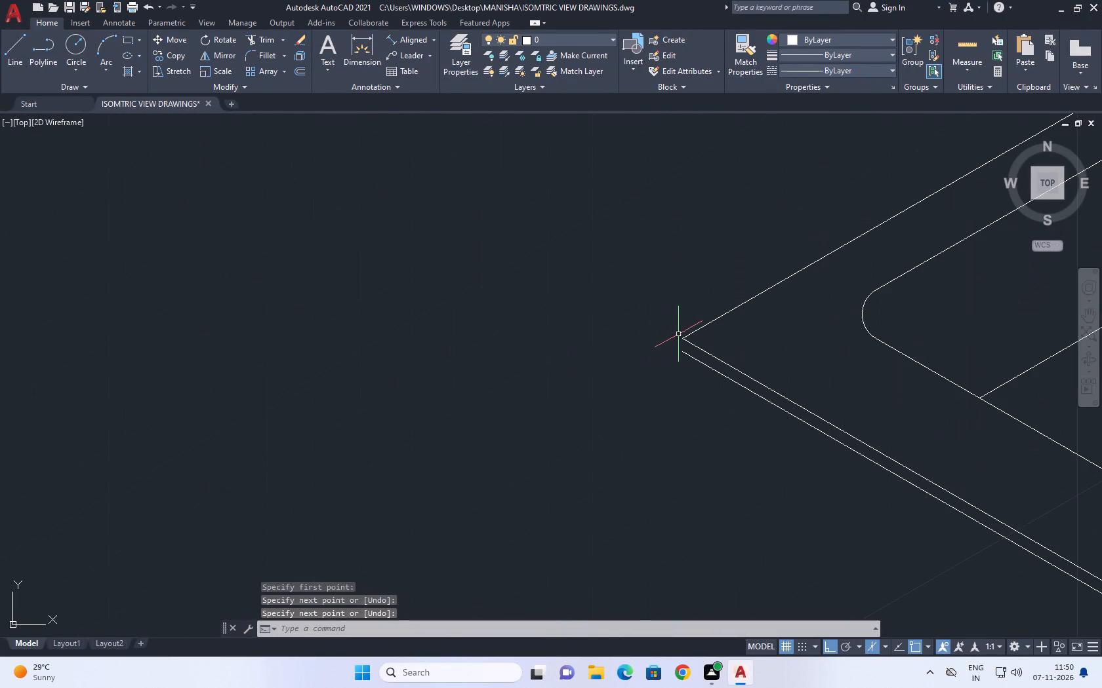
pyautogui.press('space')
pyautogui.scroll(4, 680, 338)
pyautogui.click(682, 338)
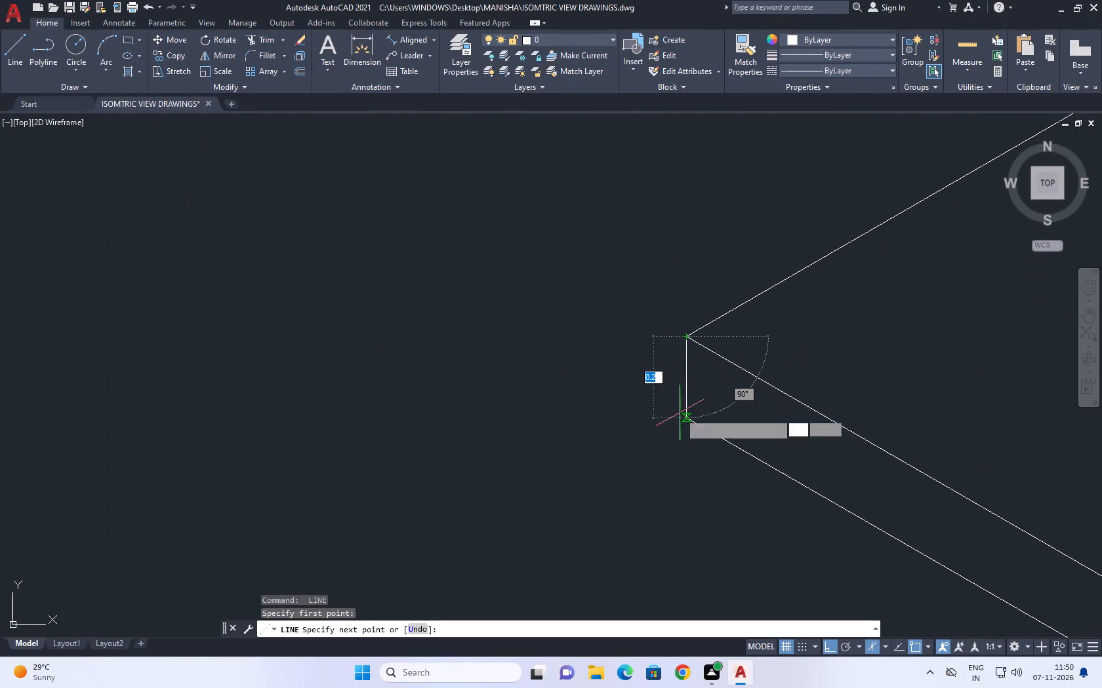
pyautogui.click(680, 419)
pyautogui.press('space')
# Copy the slab's lower side edge up to the midpoint of the front corner's vertical line.
pyautogui.scroll(-8, 665, 297)
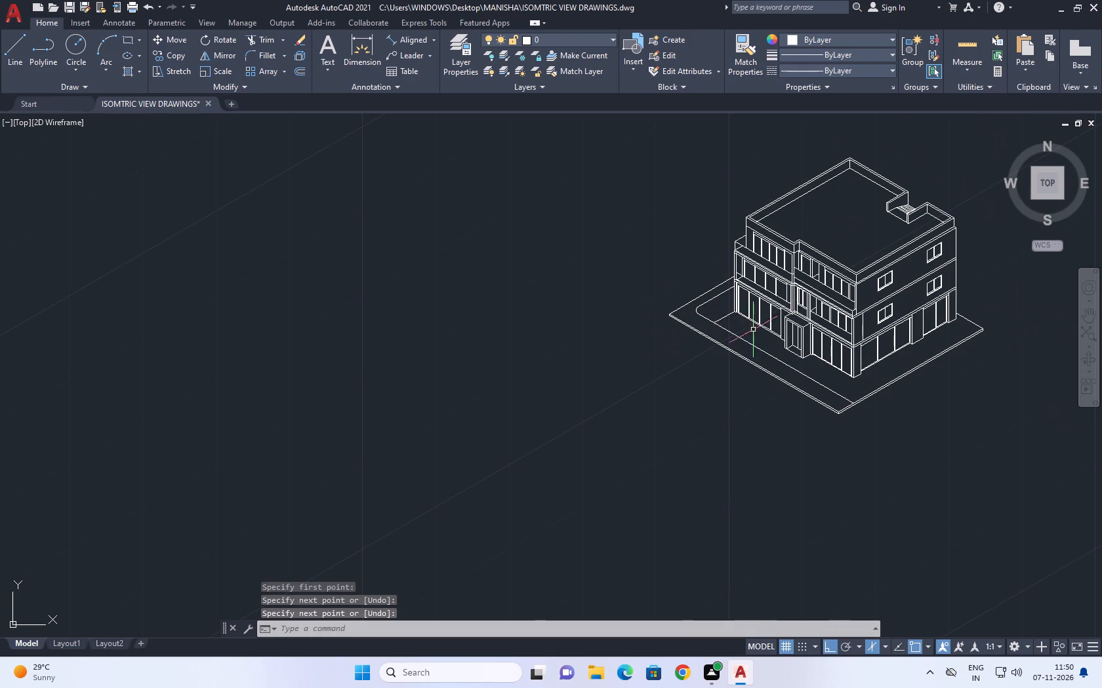
pyautogui.moveTo(775, 350); pyautogui.dragTo(571, 356, button='middle')
pyautogui.scroll(2, 657, 402)
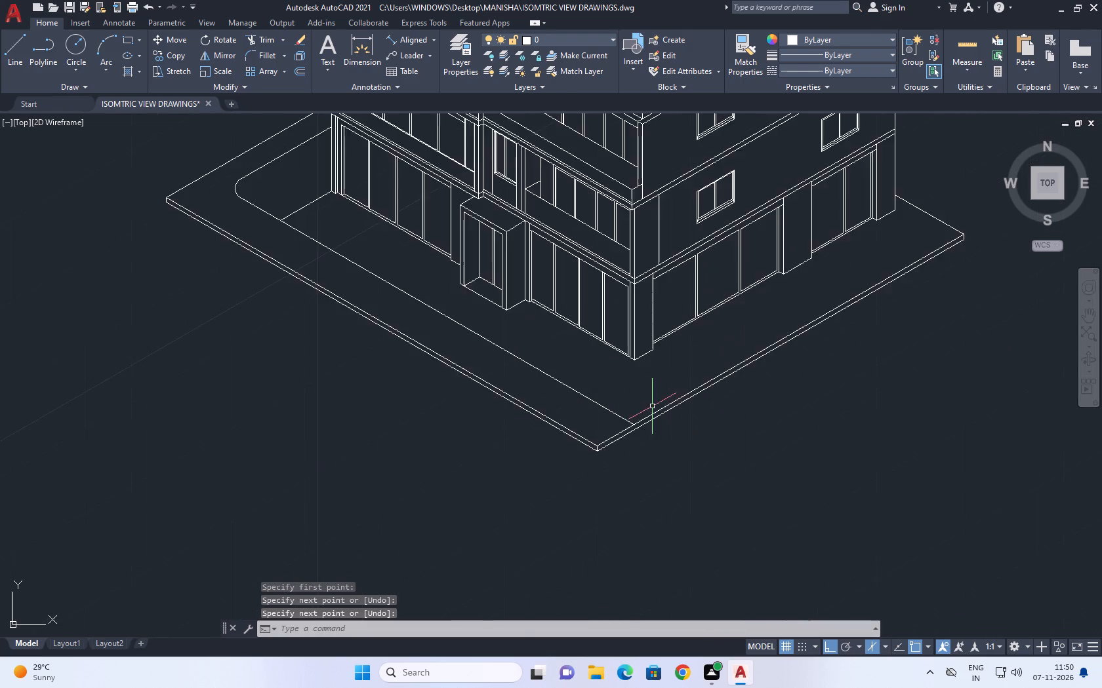
pyautogui.scroll(5, 648, 410)
pyautogui.click(602, 453)
pyautogui.click(598, 434)
pyautogui.press('c')
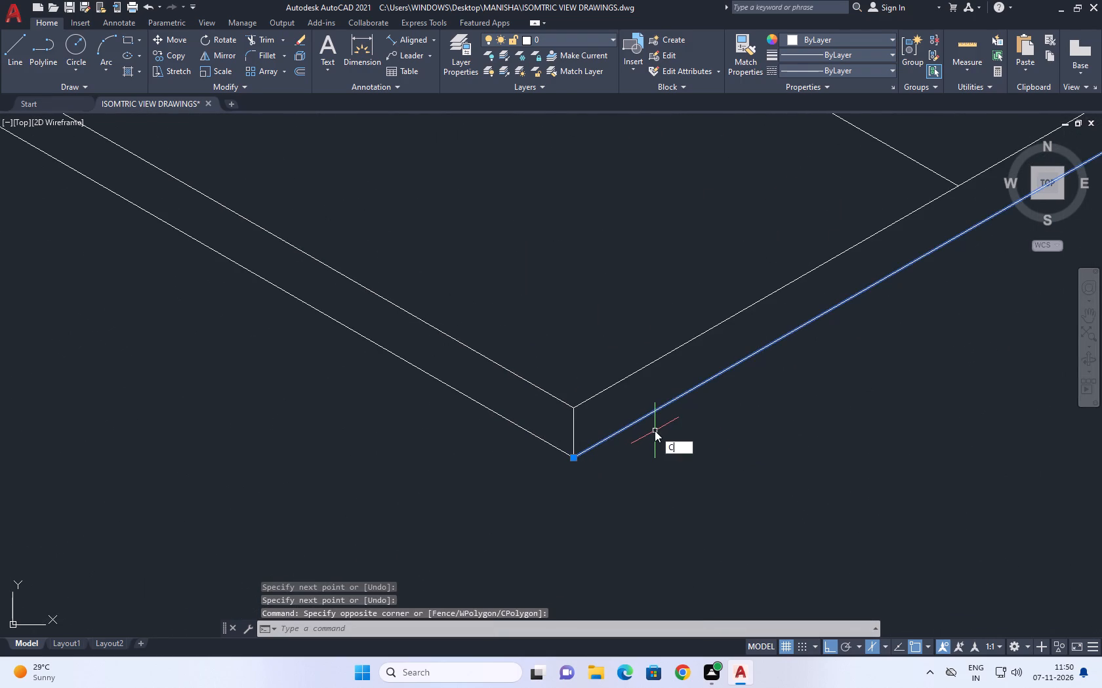
pyautogui.press('o')
pyautogui.press('space')
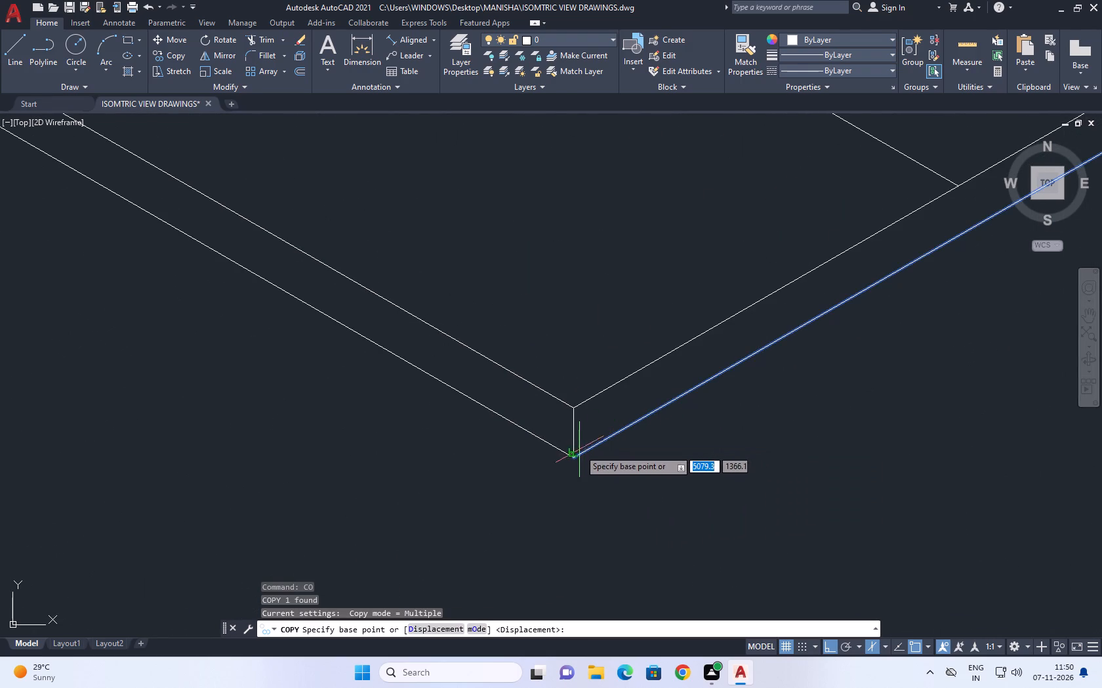
pyautogui.click(575, 460)
pyautogui.moveTo(575, 432); pyautogui.dragTo(575, 438)
pyautogui.press('space')
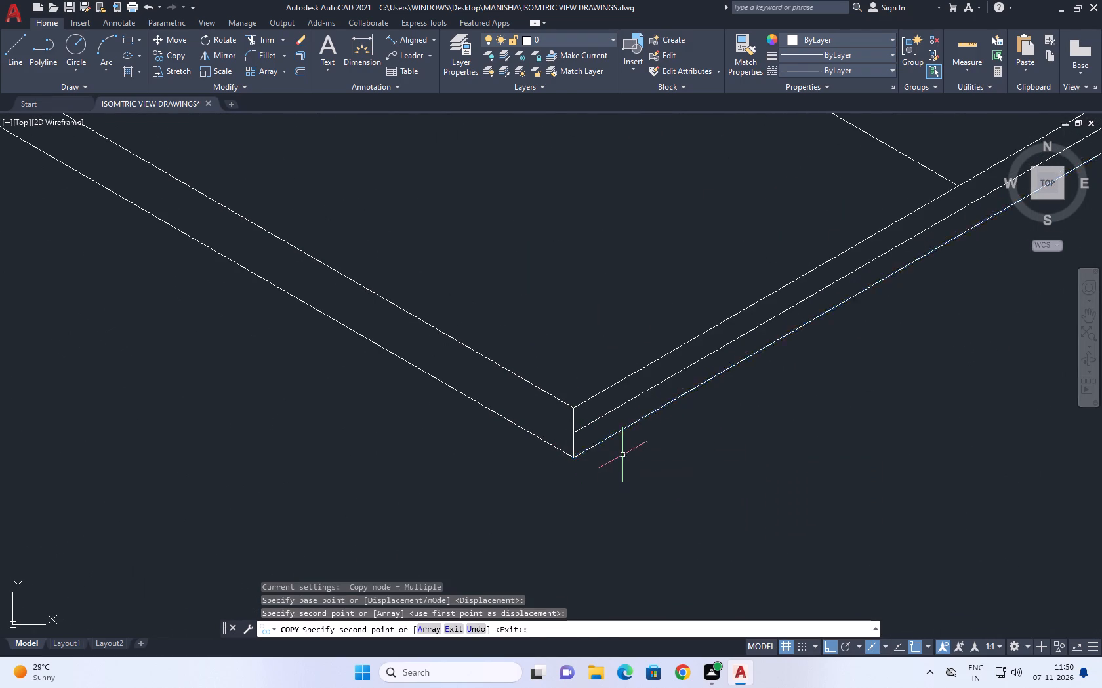
# Copy the slab's lower front edge up to the midpoint of the front corner's vertical line, meeting the intermediate side line.
pyautogui.scroll(-3, 622, 455)
pyautogui.click(586, 442)
pyautogui.press('c')
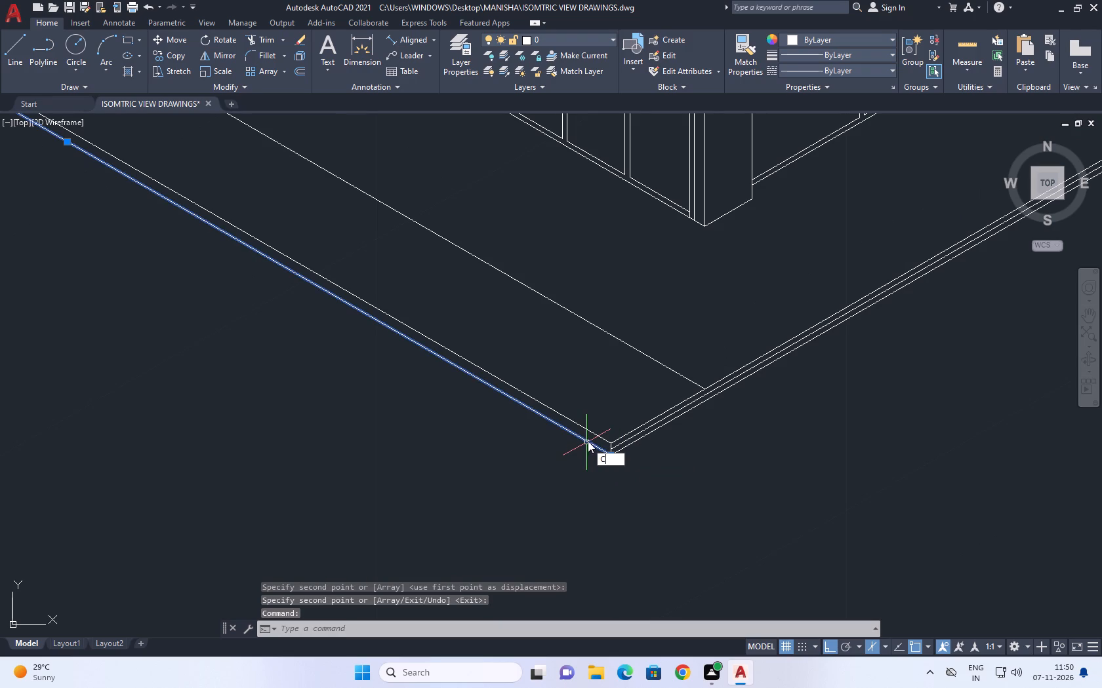
pyautogui.press('o')
pyautogui.press('space')
pyautogui.scroll(3, 628, 458)
pyautogui.scroll(2, 575, 442)
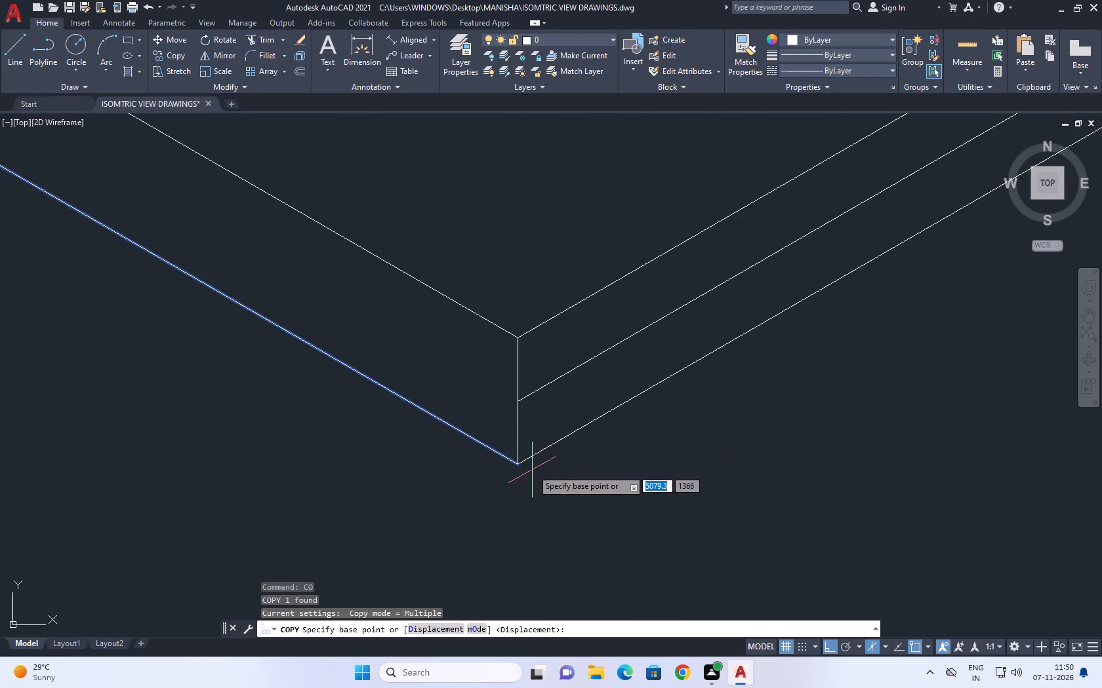
pyautogui.click(518, 465)
pyautogui.click(520, 399)
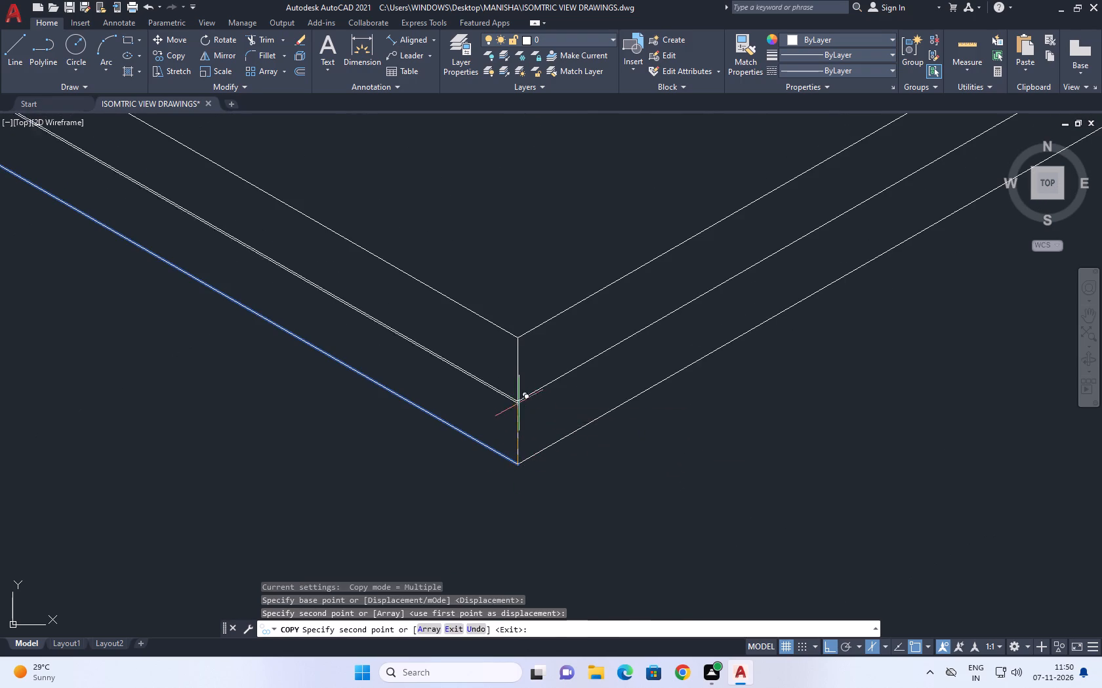
pyautogui.press('space')
# Save the drawing as ISOMTRIC VIEW DRAWINGS in the MANISHA folder, replacing the existing file.
pyautogui.scroll(-7, 577, 421)
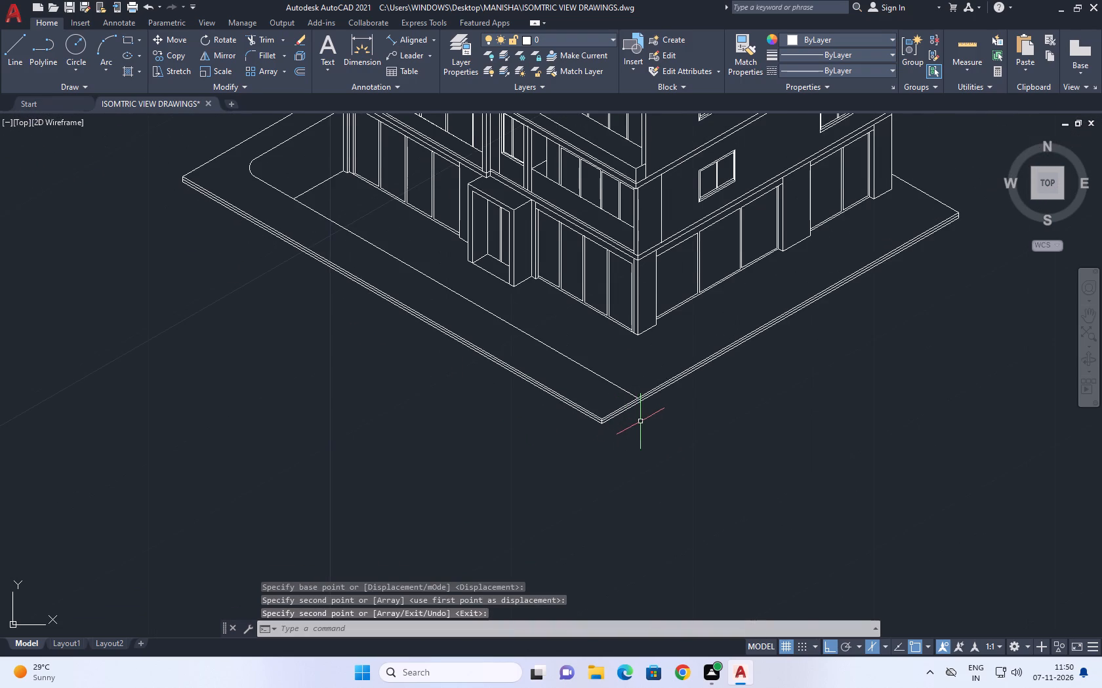
pyautogui.middleClick(640, 421)
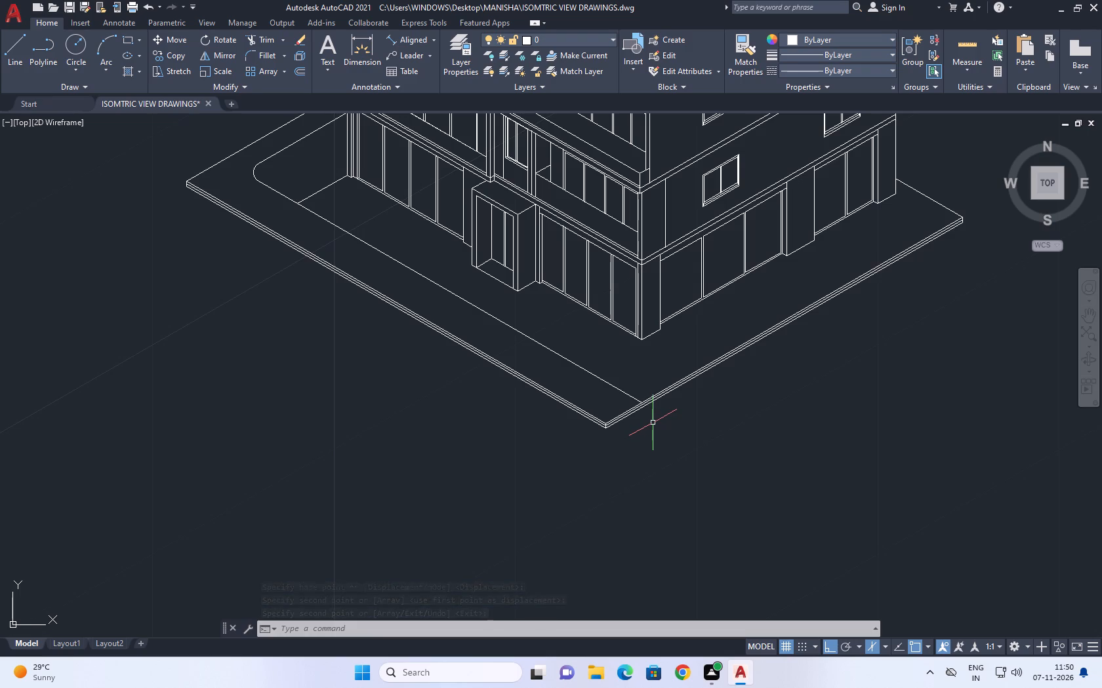
pyautogui.scroll(-3, 694, 429)
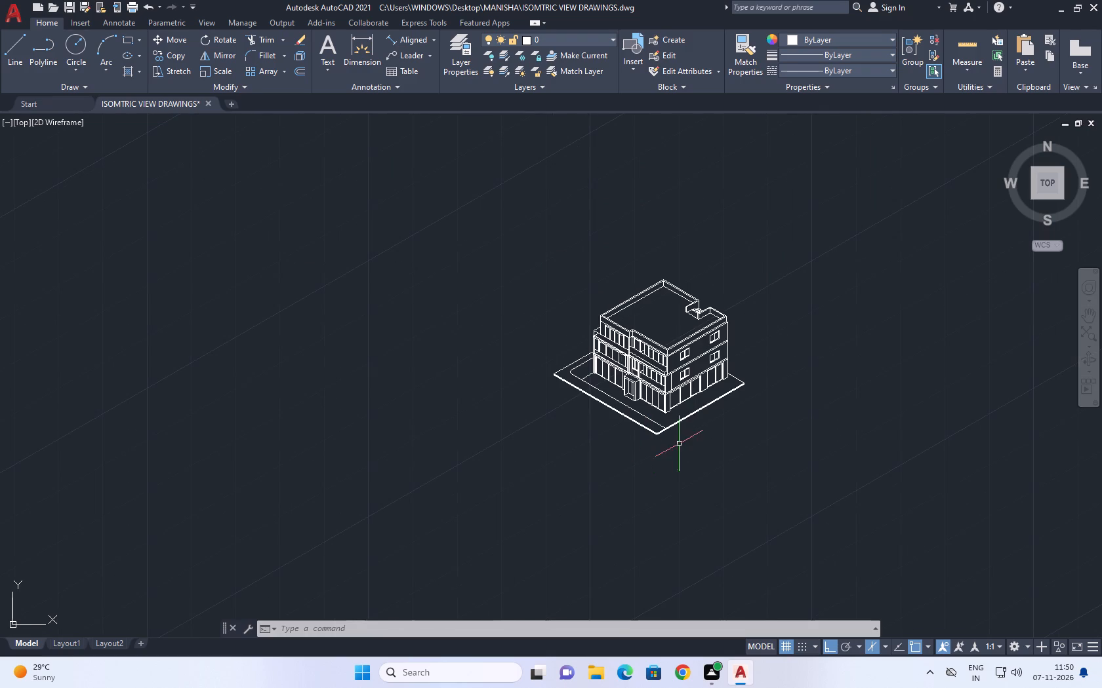
pyautogui.click(26, 15)
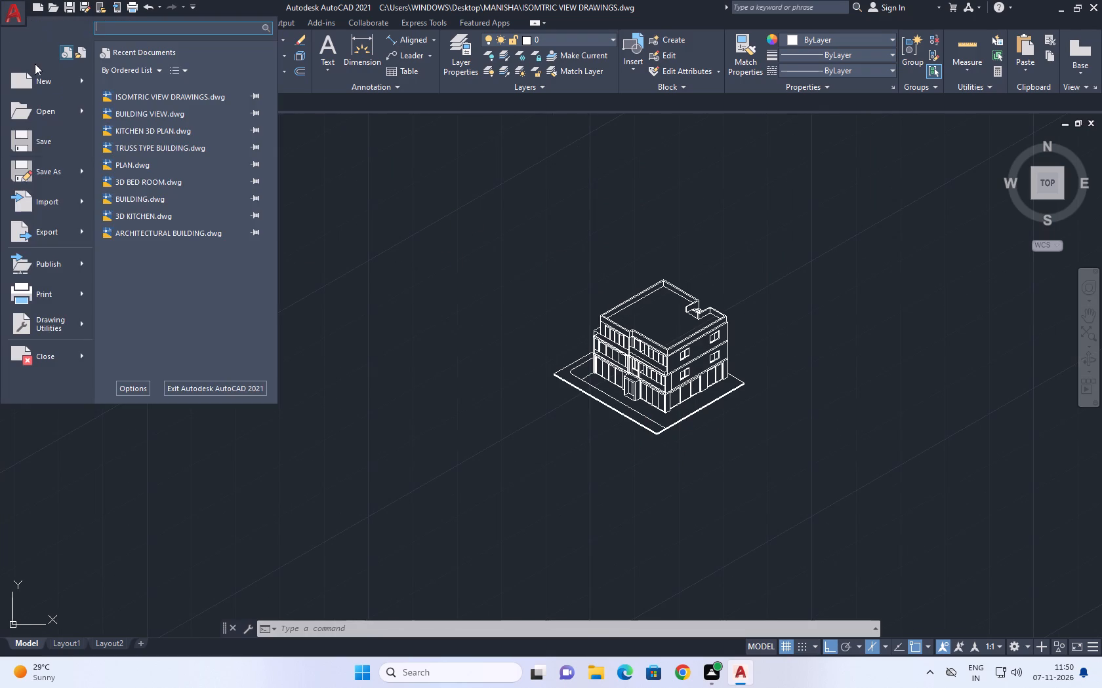
pyautogui.click(51, 177)
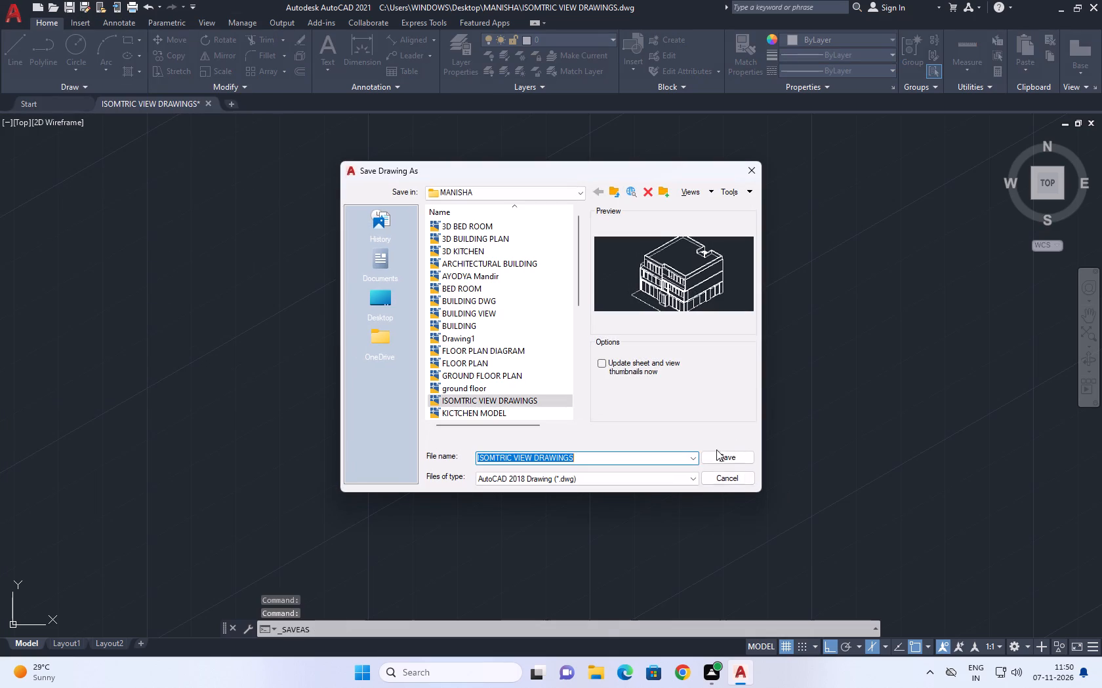
pyautogui.click(723, 457)
pyautogui.click(536, 366)
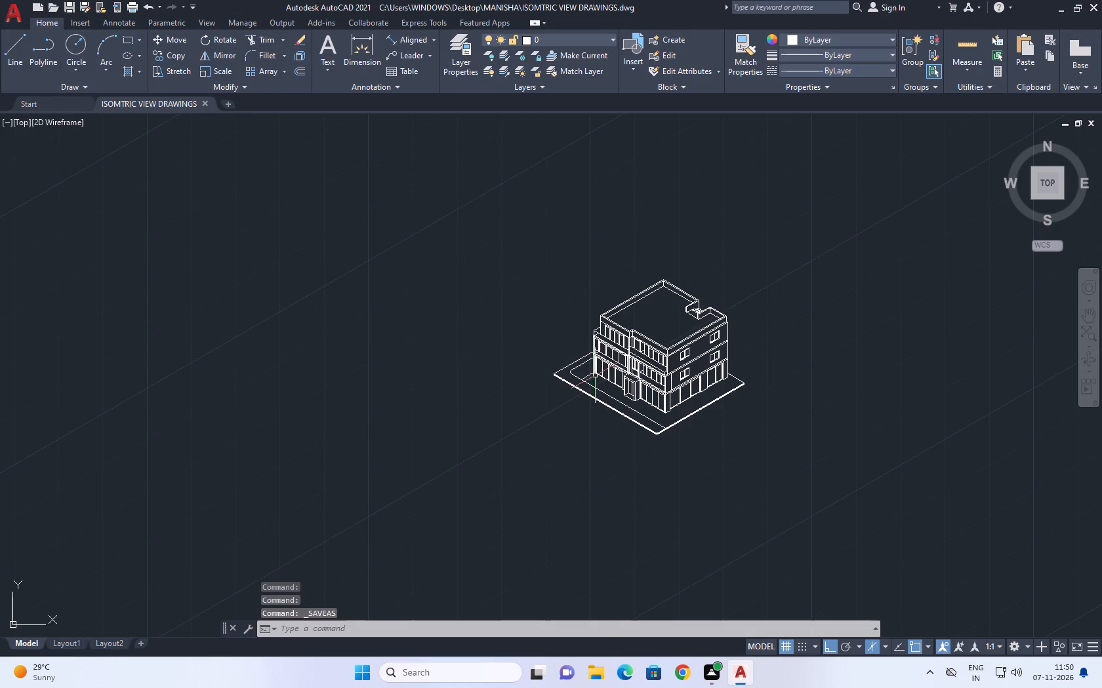
# Examine the building and its ground slab, ending at the rounded ground corner.
pyautogui.moveTo(802, 389); pyautogui.dragTo(633, 348, button='middle')
pyautogui.scroll(1, 633, 348)
pyautogui.scroll(2, 375, 345)
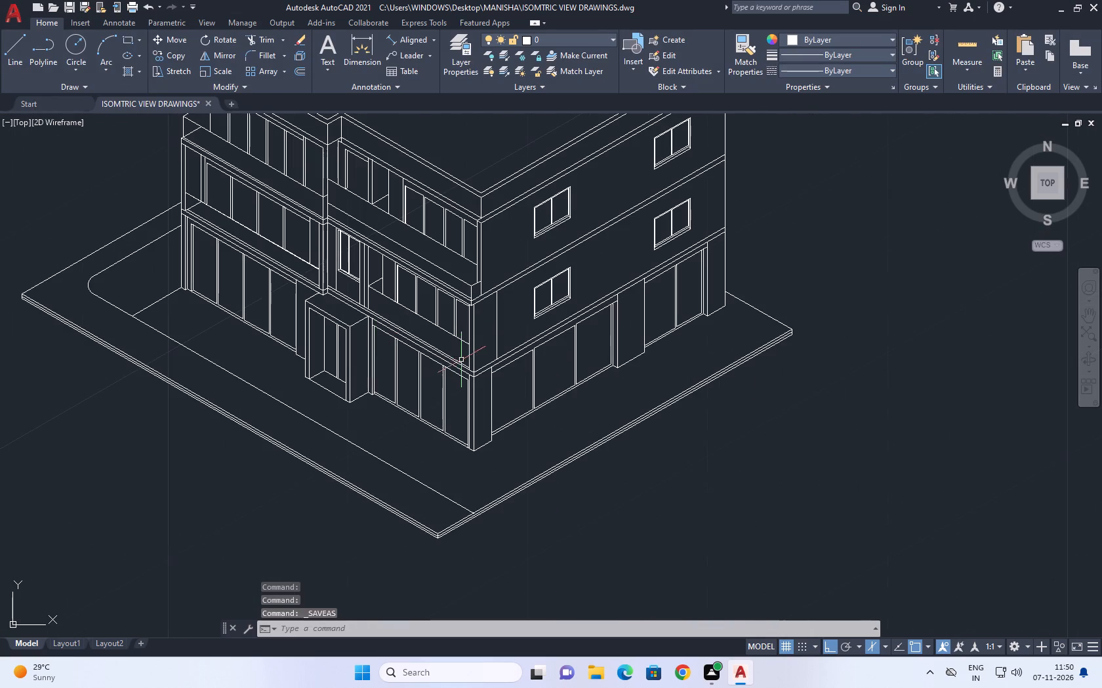
pyautogui.scroll(1, 608, 328)
pyautogui.scroll(-2, 607, 327)
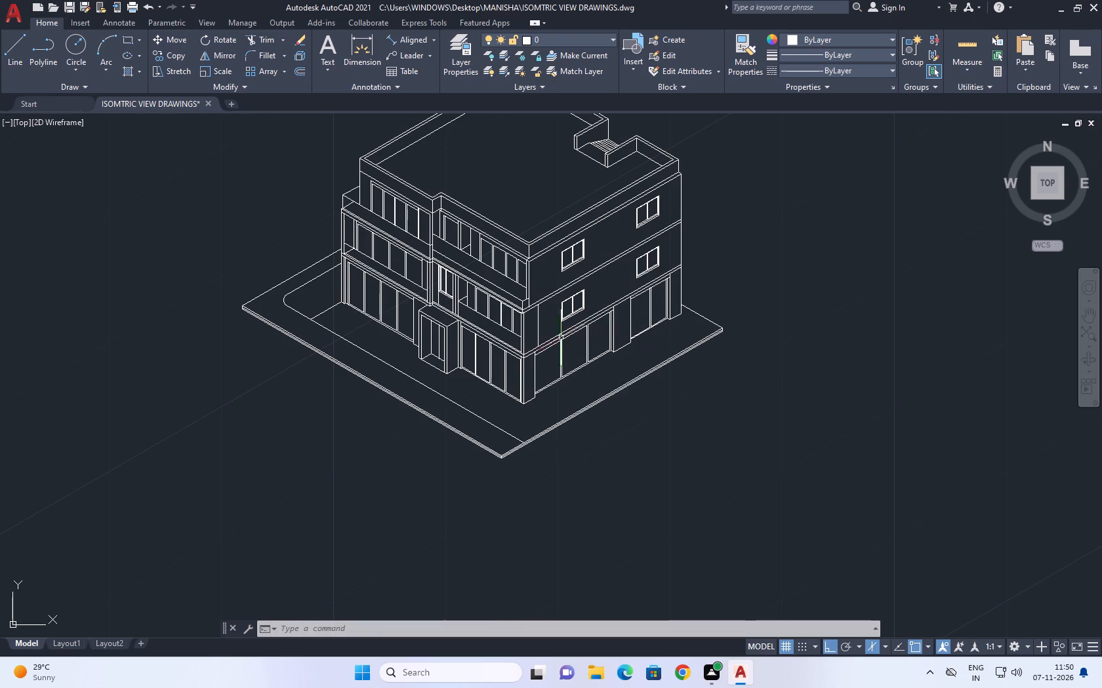
pyautogui.moveTo(291, 299); pyautogui.dragTo(375, 339, button='middle')
pyautogui.scroll(2, 378, 340)
pyautogui.moveTo(441, 419); pyautogui.dragTo(453, 434, button='middle')
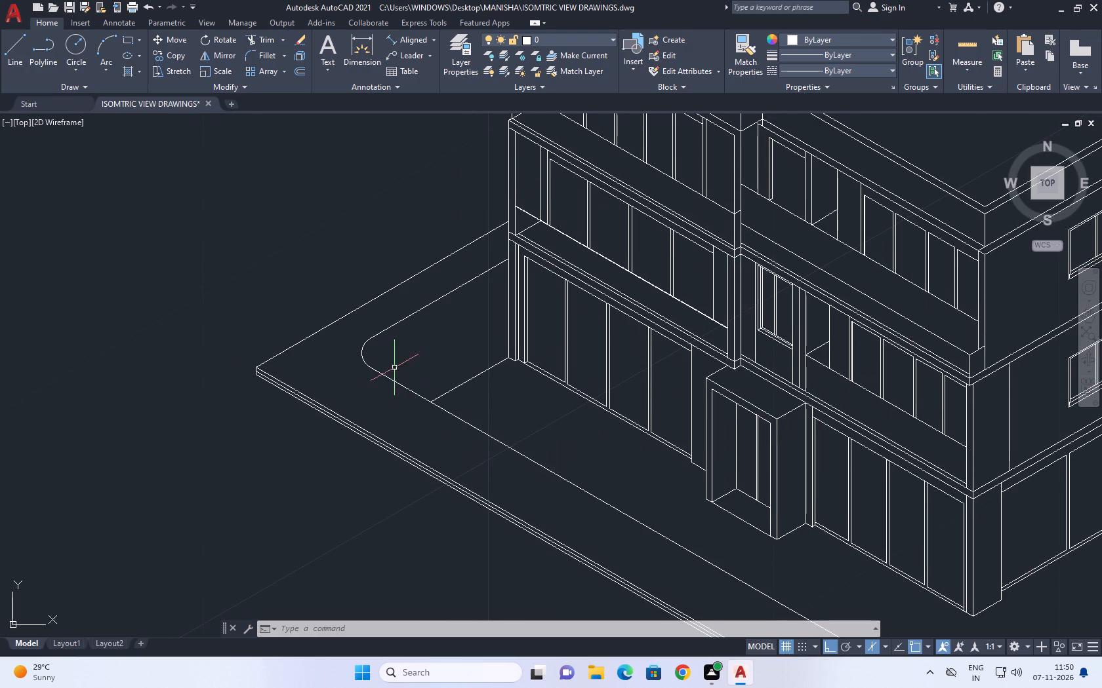
# With Ortho off, draw a freehand six-point spline rising from inside the rounded ground corner and bending sideways at its top.
pyautogui.moveTo(354, 352); pyautogui.dragTo(397, 409, button='middle')
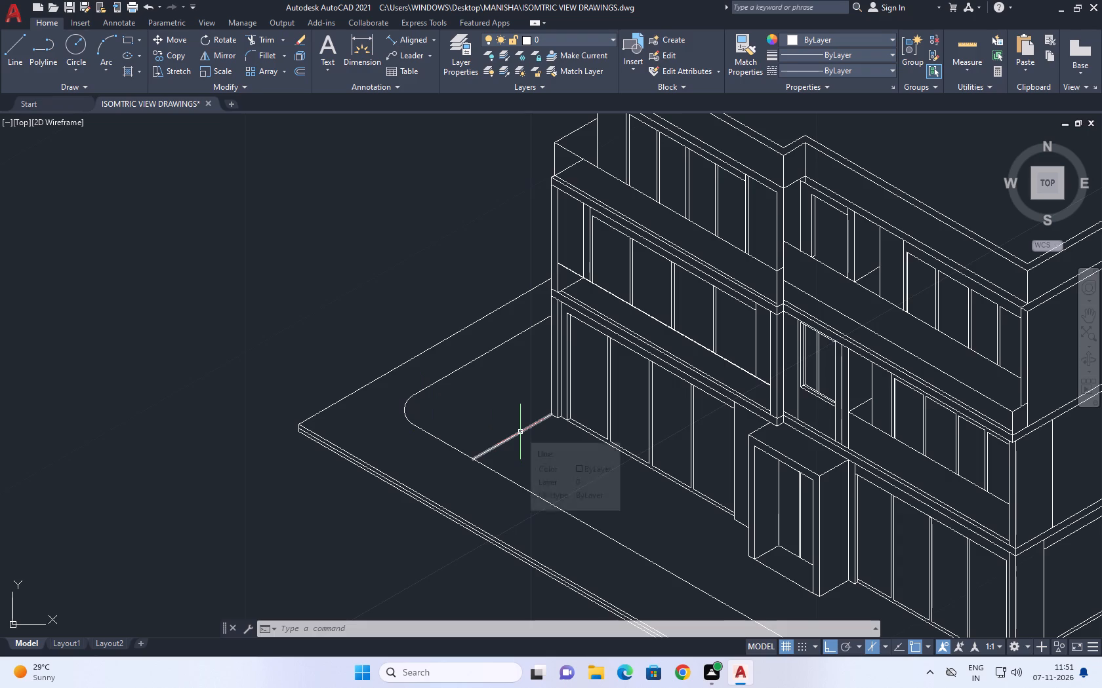
pyautogui.press('s')
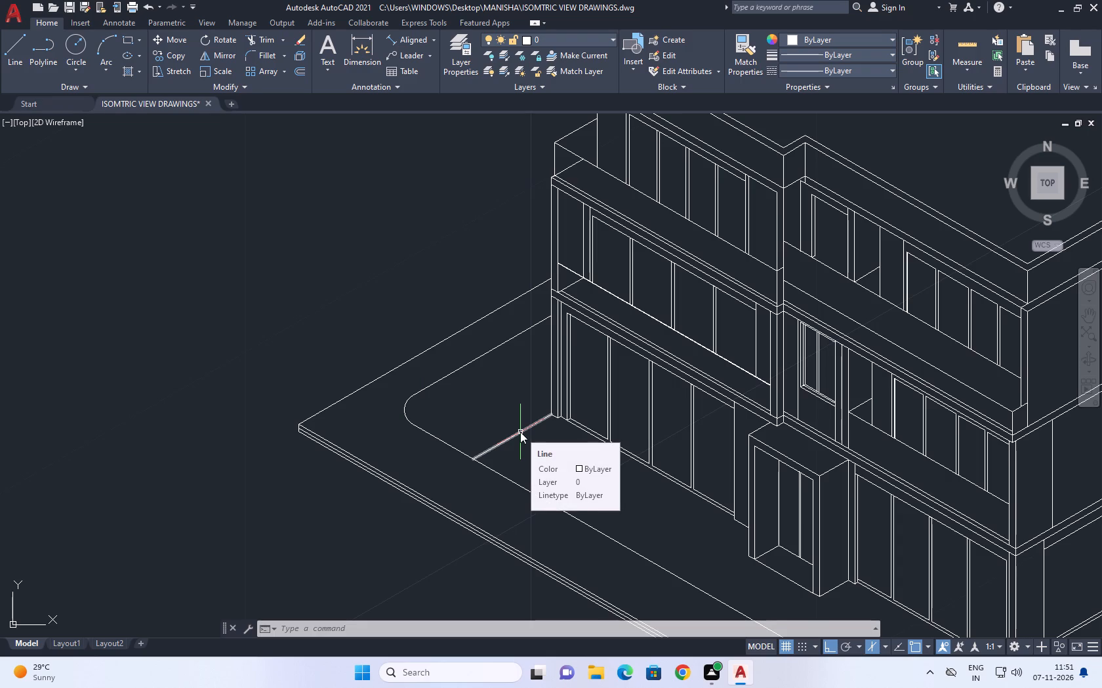
pyautogui.write('PL')
pyautogui.press('space')
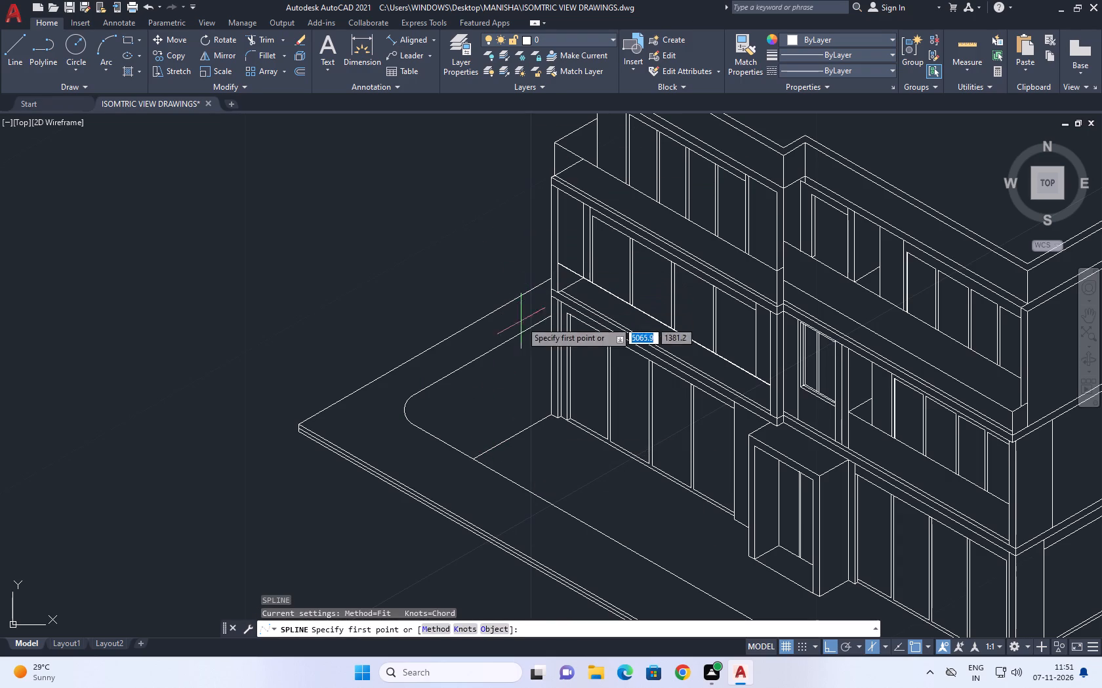
pyautogui.moveTo(474, 409); pyautogui.dragTo(474, 400)
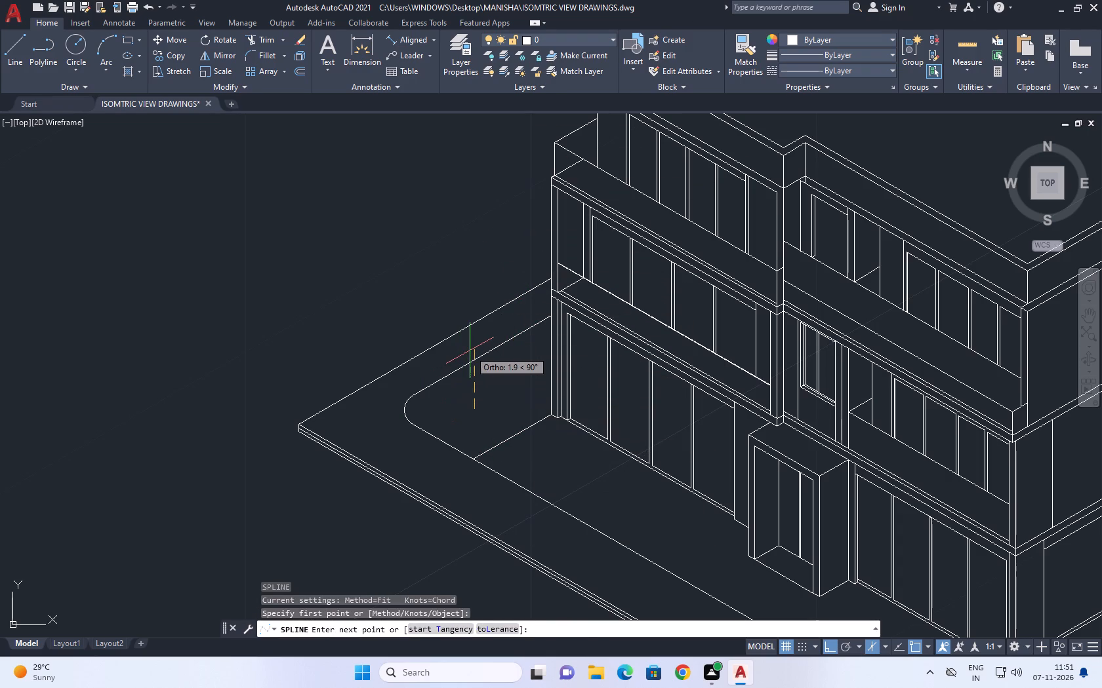
pyautogui.press('F8')
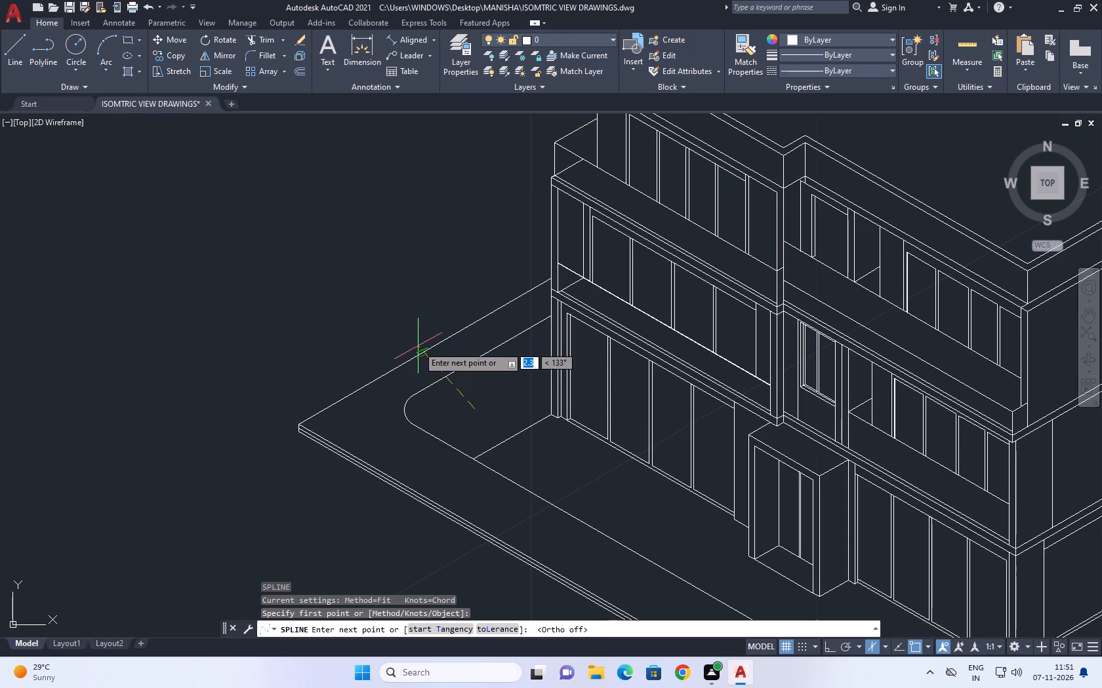
pyautogui.click(457, 360)
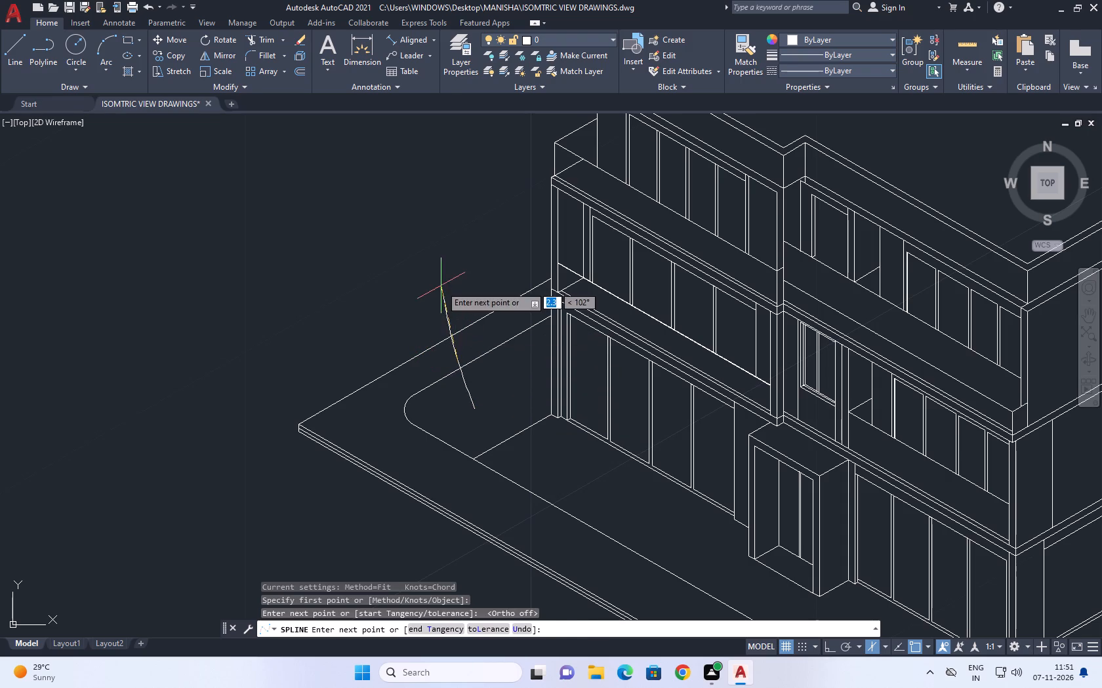
pyautogui.click(441, 284)
pyautogui.click(434, 267)
pyautogui.click(437, 243)
pyautogui.click(346, 227)
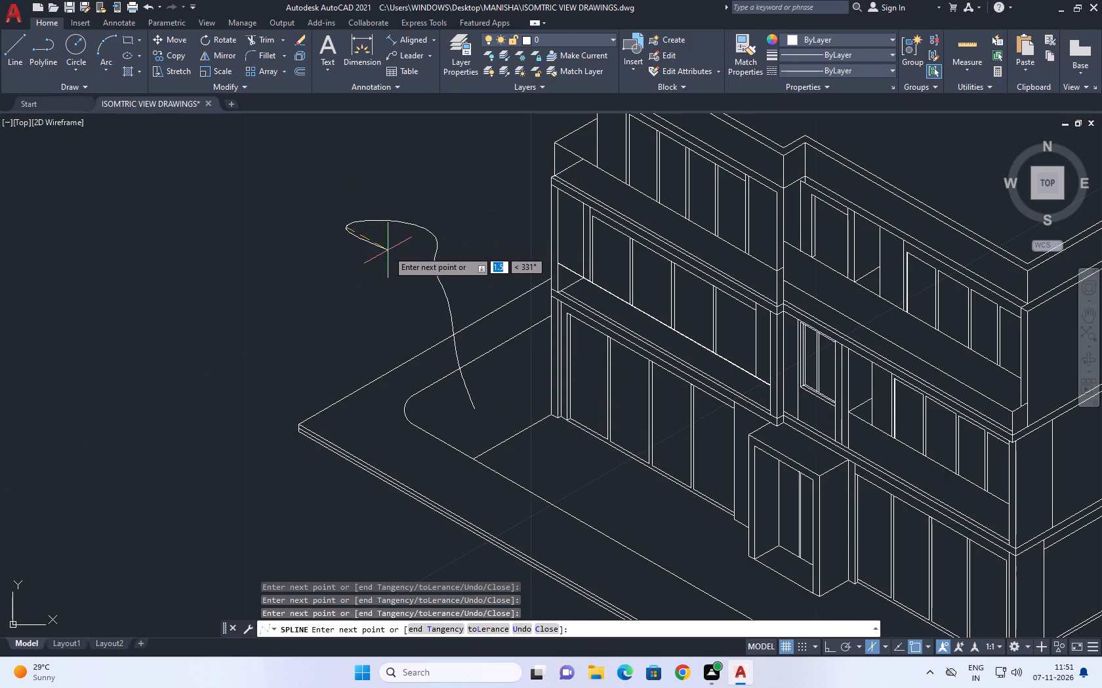
pyautogui.press('space')
# Stretch the spline's top end fit point back above the neighbouring fit point so the curve stands nearly upright.
pyautogui.click(465, 235)
pyautogui.moveTo(409, 261); pyautogui.dragTo(397, 275)
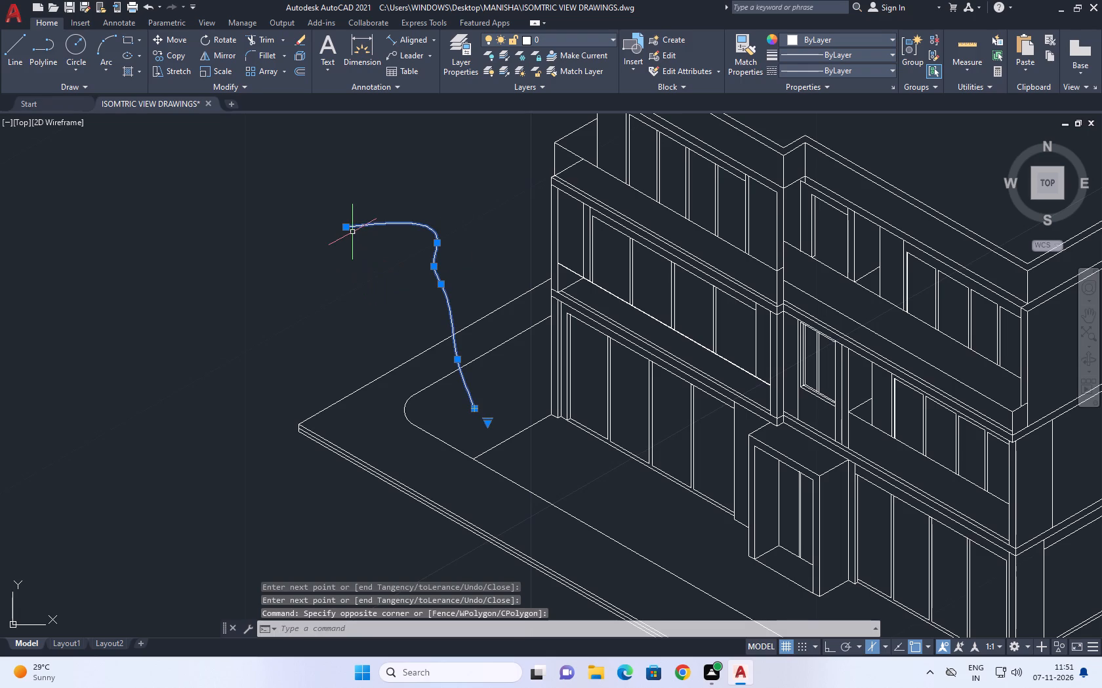
pyautogui.click(345, 229)
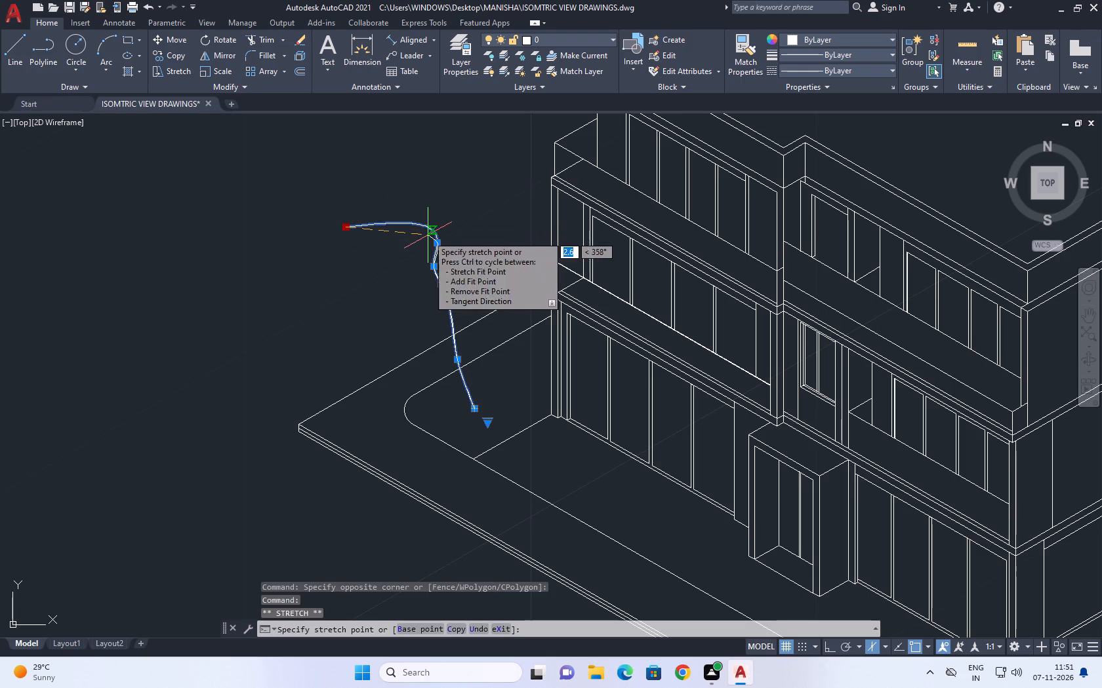
pyautogui.click(428, 237)
pyautogui.moveTo(434, 274); pyautogui.dragTo(462, 315, button='middle')
pyautogui.scroll(1, 460, 314)
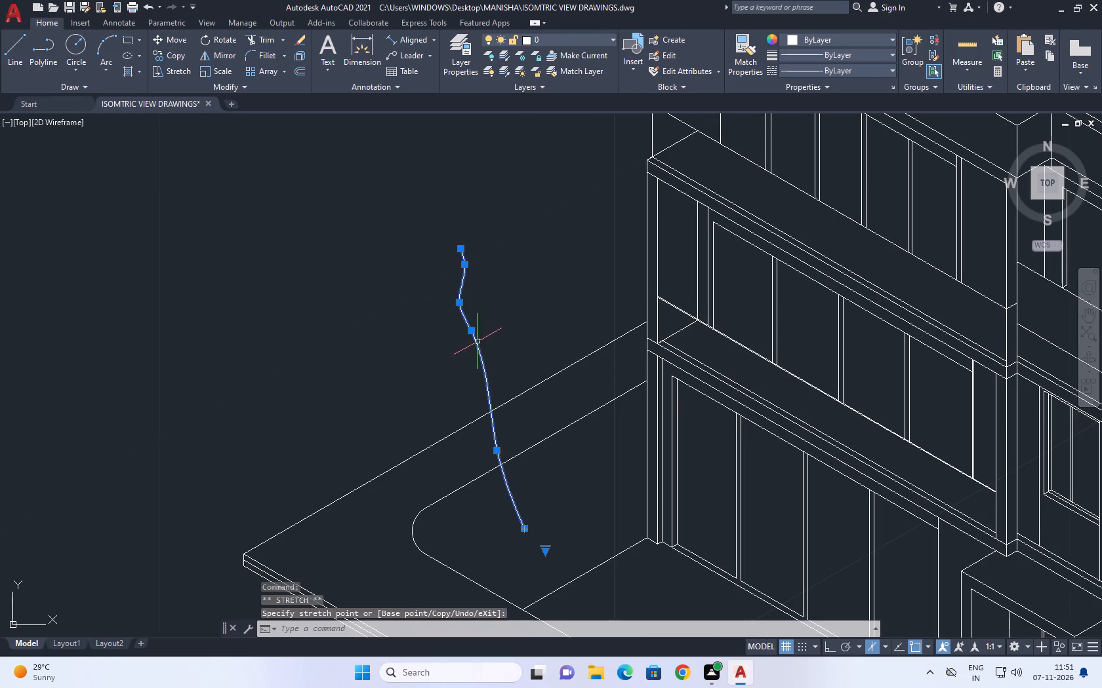
# Copy the freehand spline a short distance toward the building to make a second, parallel trunk edge.
pyautogui.press('c')
pyautogui.write('O')
pyautogui.press('space')
pyautogui.click(487, 339)
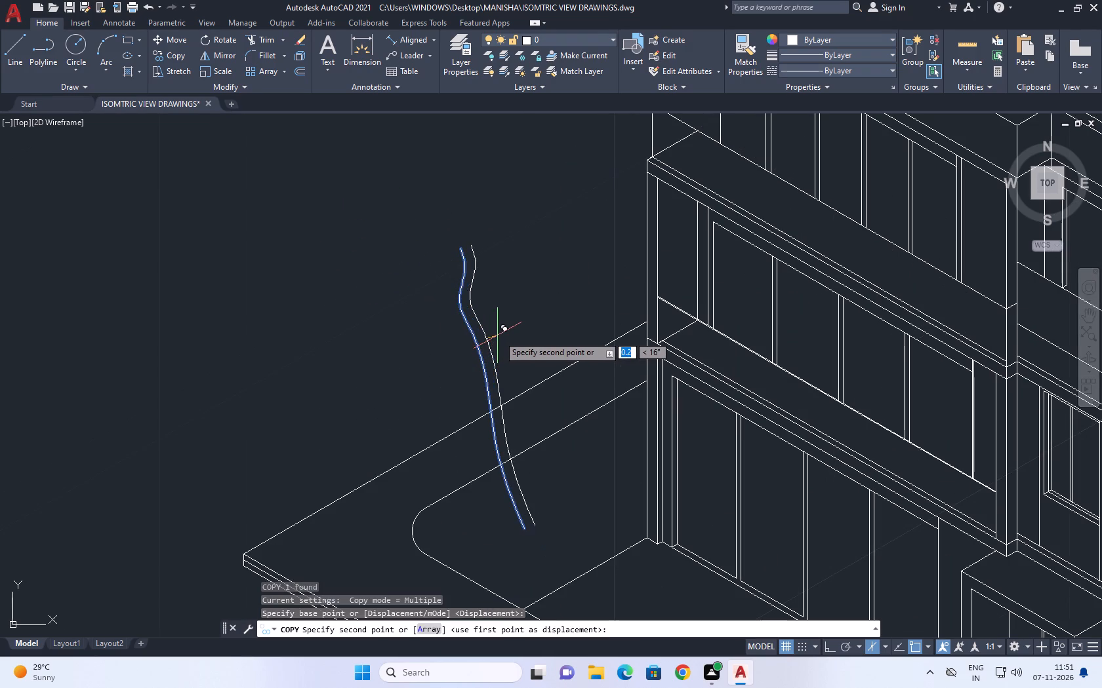
pyautogui.click(502, 335)
pyautogui.press('space')
# Draw a short slanted line across both splines just below their upper bend.
pyautogui.moveTo(502, 239); pyautogui.dragTo(490, 243)
pyautogui.click(395, 284)
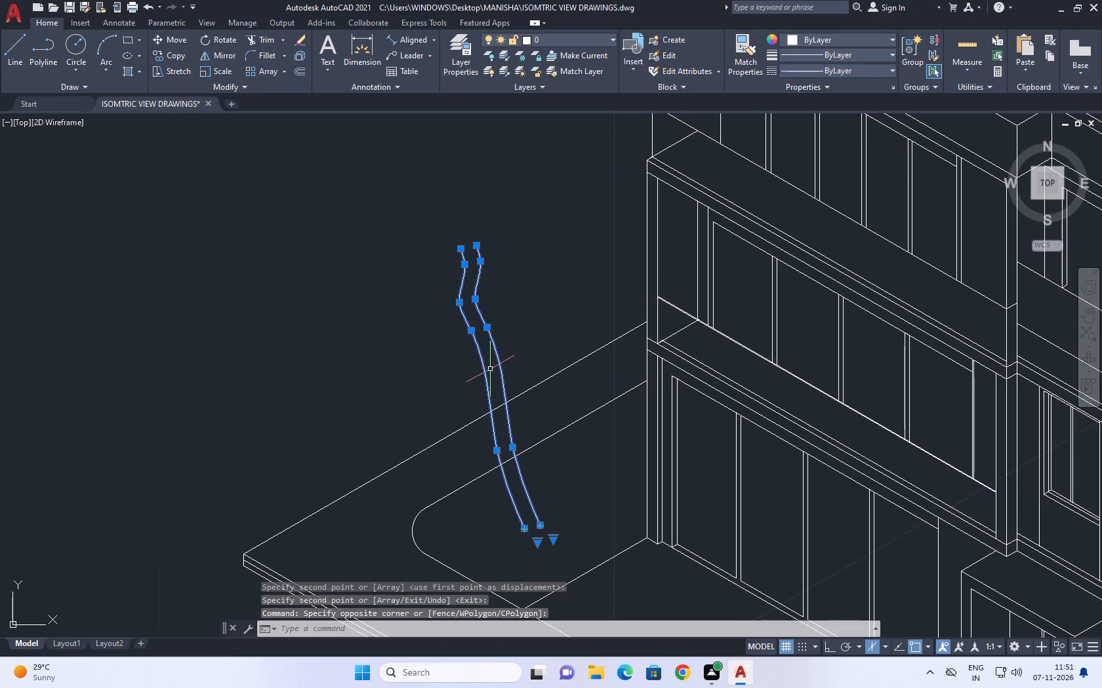
pyautogui.write('L')
pyautogui.press('space')
pyautogui.click(468, 325)
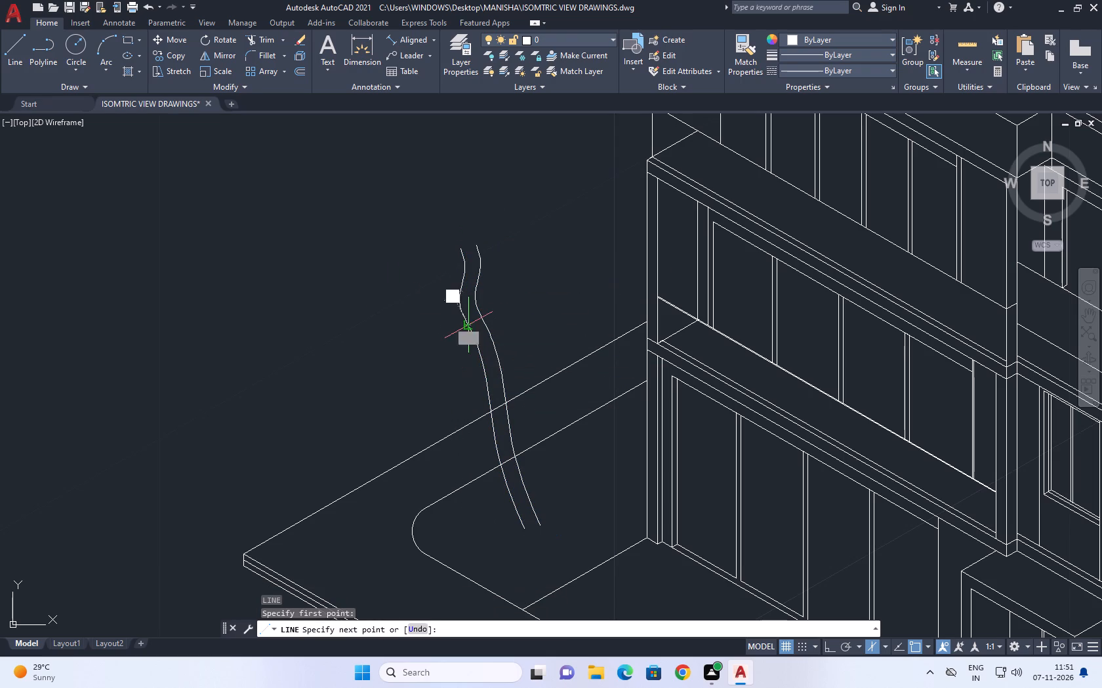
pyautogui.click(491, 315)
pyautogui.press('space')
# Trim both splines above the short cross line and trim the line's overhang past the building-side spline.
pyautogui.press('t')
pyautogui.press('r')
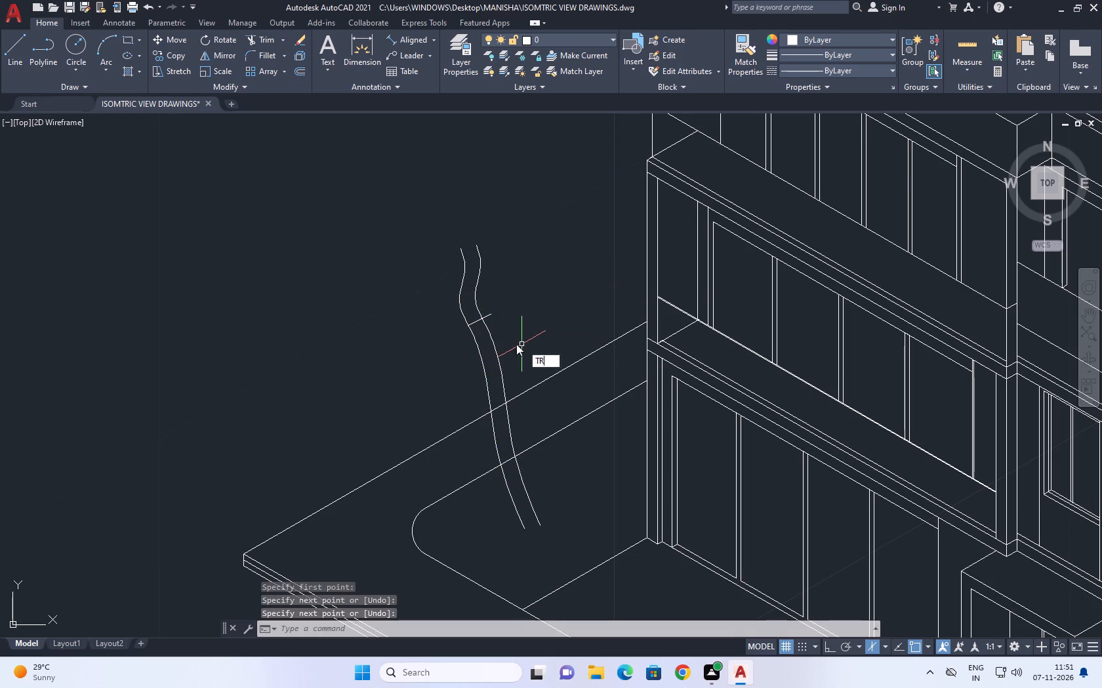
pyautogui.press('space')
pyautogui.moveTo(513, 267); pyautogui.dragTo(500, 266)
pyautogui.moveTo(369, 305); pyautogui.dragTo(358, 307)
pyautogui.scroll(3, 492, 308)
pyautogui.click(481, 335)
pyautogui.click(460, 317)
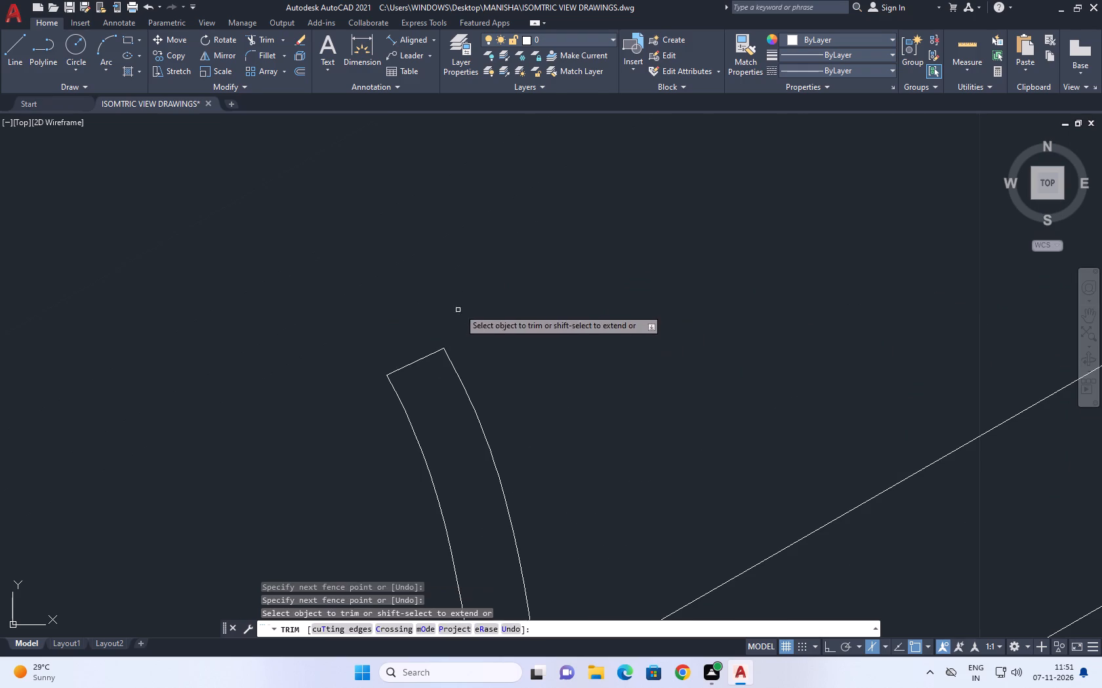
pyautogui.scroll(-10, 509, 327)
pyautogui.press('Escape')
# Trim the two ground edge lines where they pass between the paired splines.
pyautogui.moveTo(571, 345); pyautogui.dragTo(590, 410, button='middle')
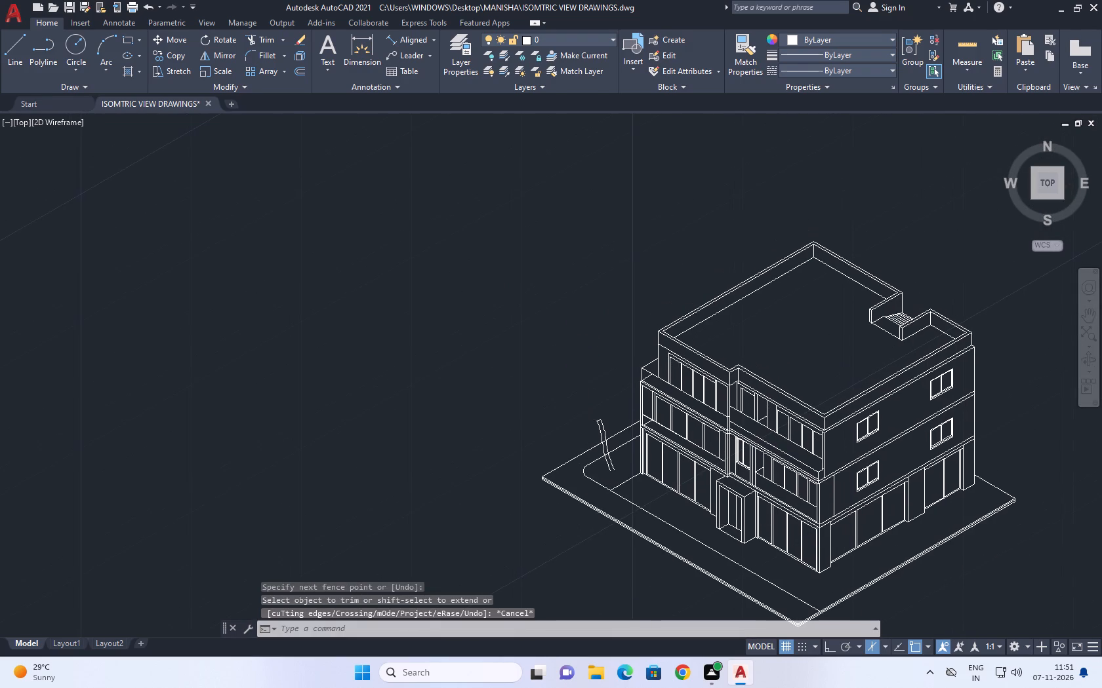
pyautogui.press('t')
pyautogui.write('R')
pyautogui.press('space')
pyautogui.scroll(5, 603, 449)
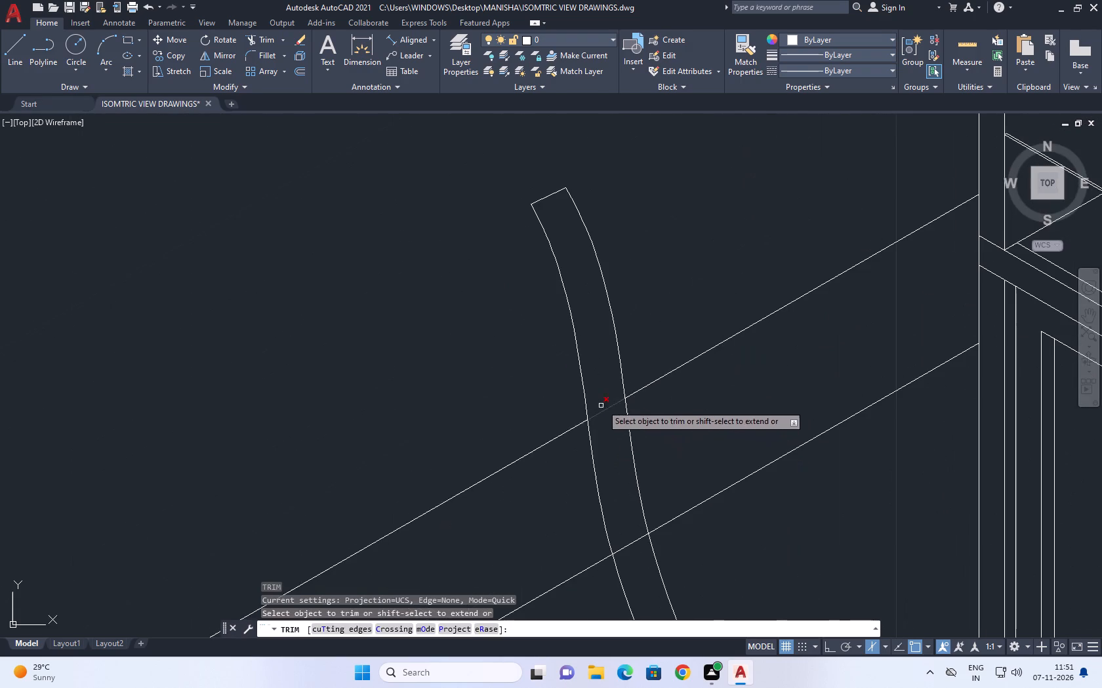
pyautogui.click(602, 394)
pyautogui.click(631, 557)
pyautogui.scroll(-5, 648, 436)
pyautogui.press('Escape')
# Stretch the bottom endpoints of both splines slightly outward so the trunk flares at its base.
pyautogui.moveTo(647, 463); pyautogui.dragTo(647, 465, button='middle')
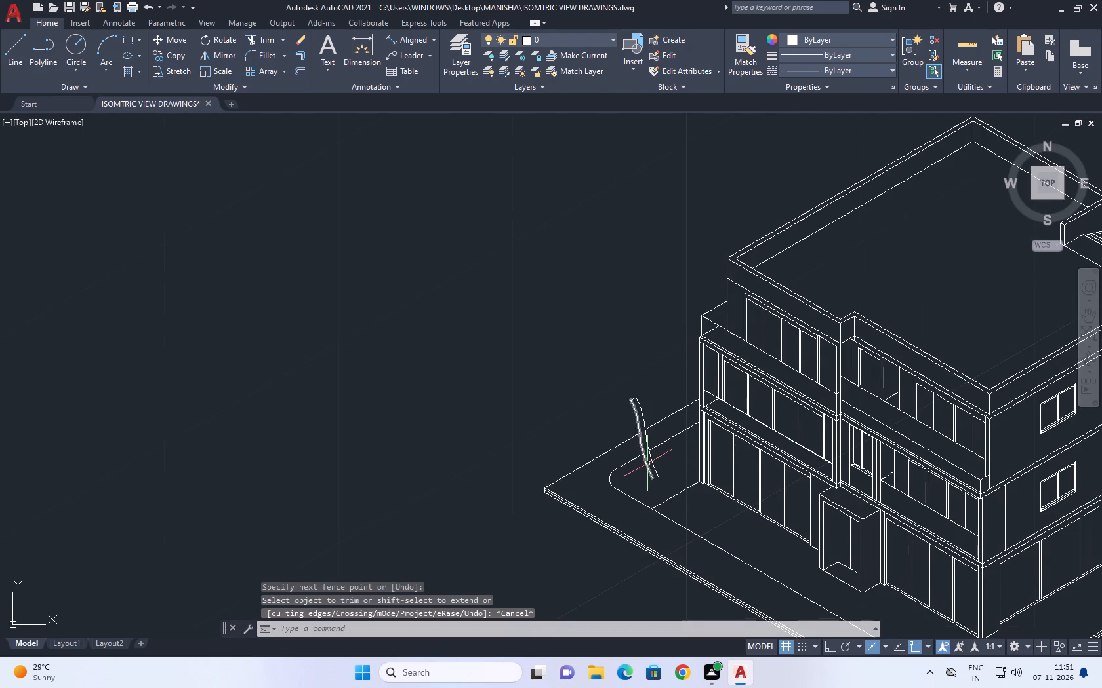
pyautogui.moveTo(647, 465); pyautogui.dragTo(671, 508, button='middle')
pyautogui.scroll(2, 672, 526)
pyautogui.middleClick(685, 521)
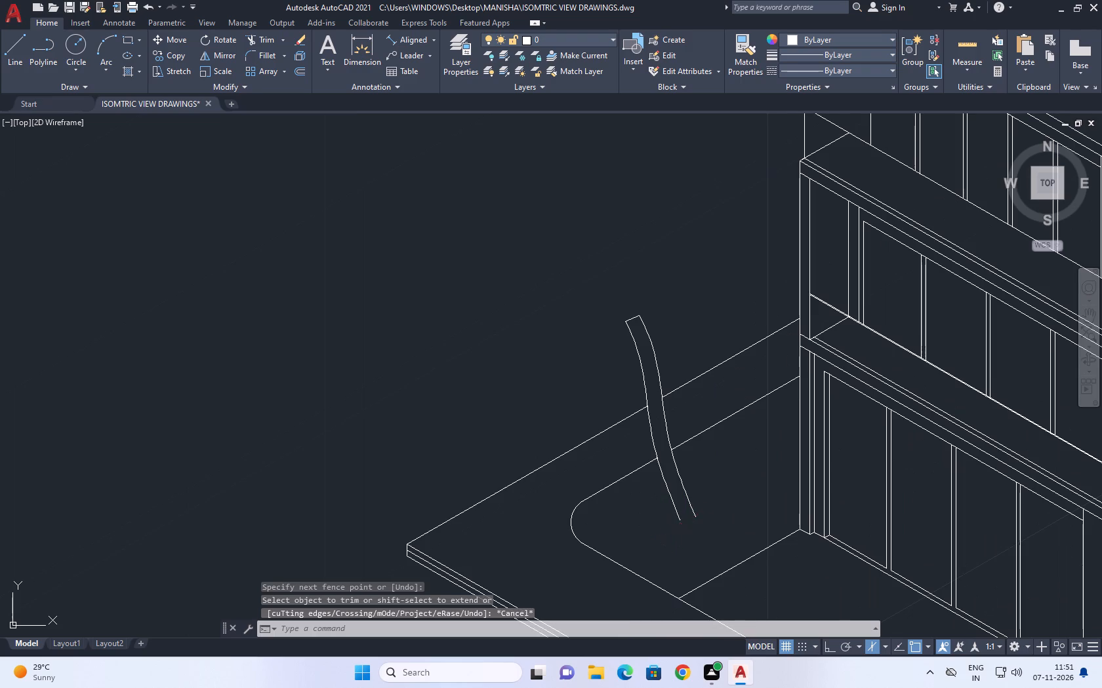
pyautogui.scroll(2, 683, 522)
pyautogui.click(680, 516)
pyautogui.click(663, 520)
pyautogui.click(672, 520)
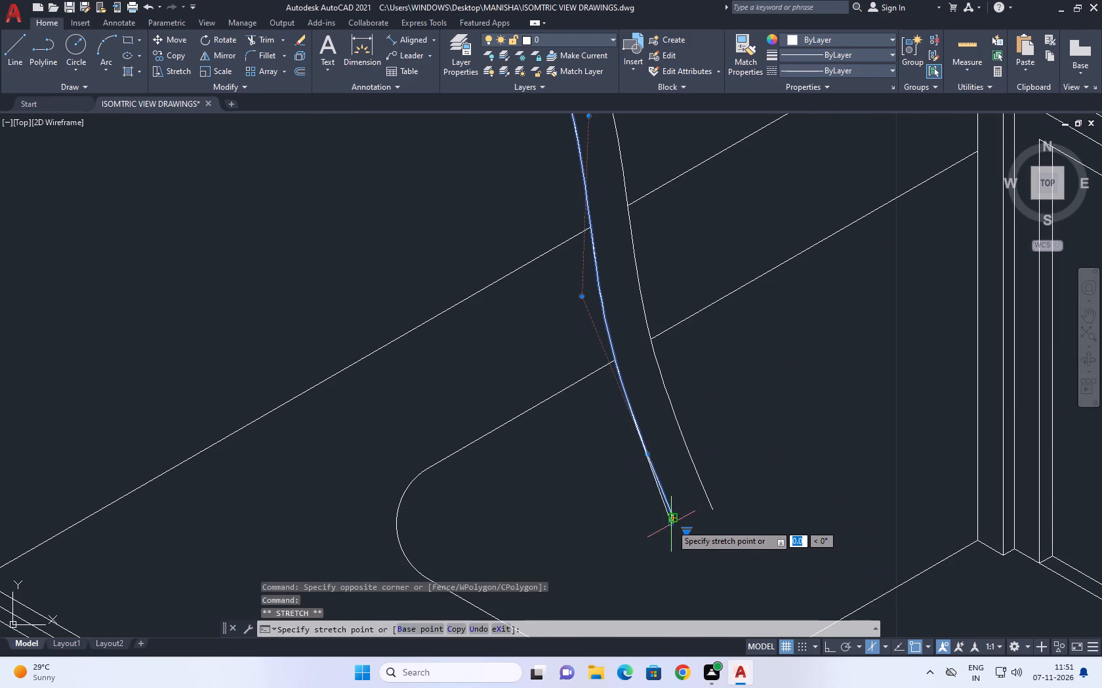
pyautogui.click(662, 527)
pyautogui.click(710, 506)
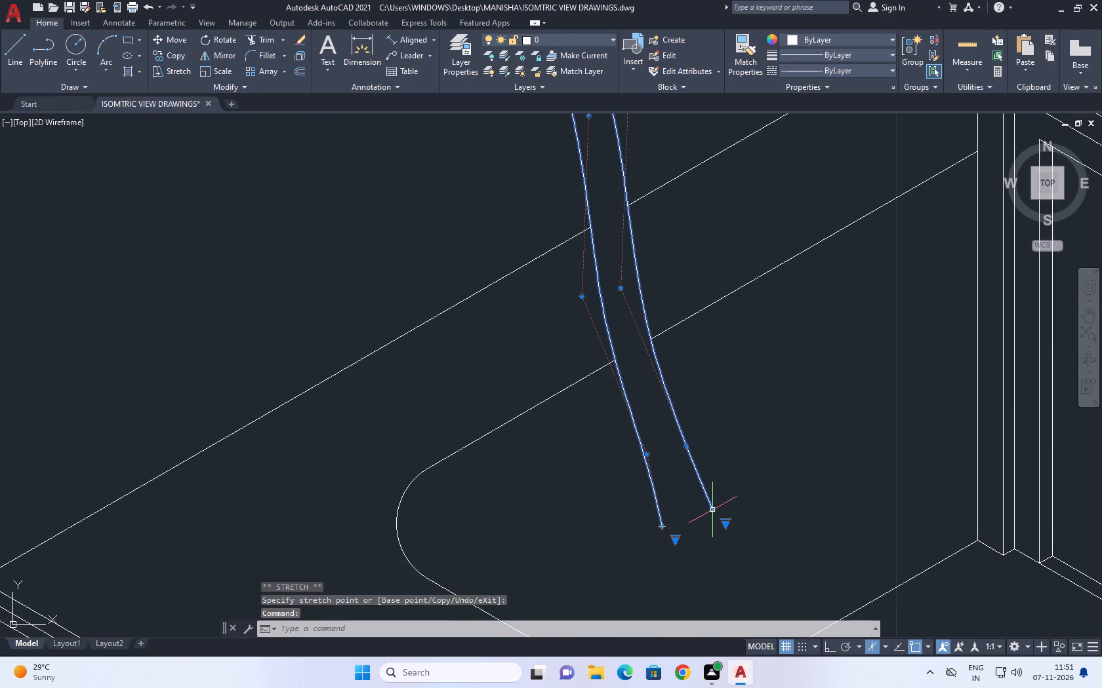
pyautogui.click(711, 512)
pyautogui.moveTo(725, 505); pyautogui.dragTo(718, 506)
pyautogui.press('Escape')
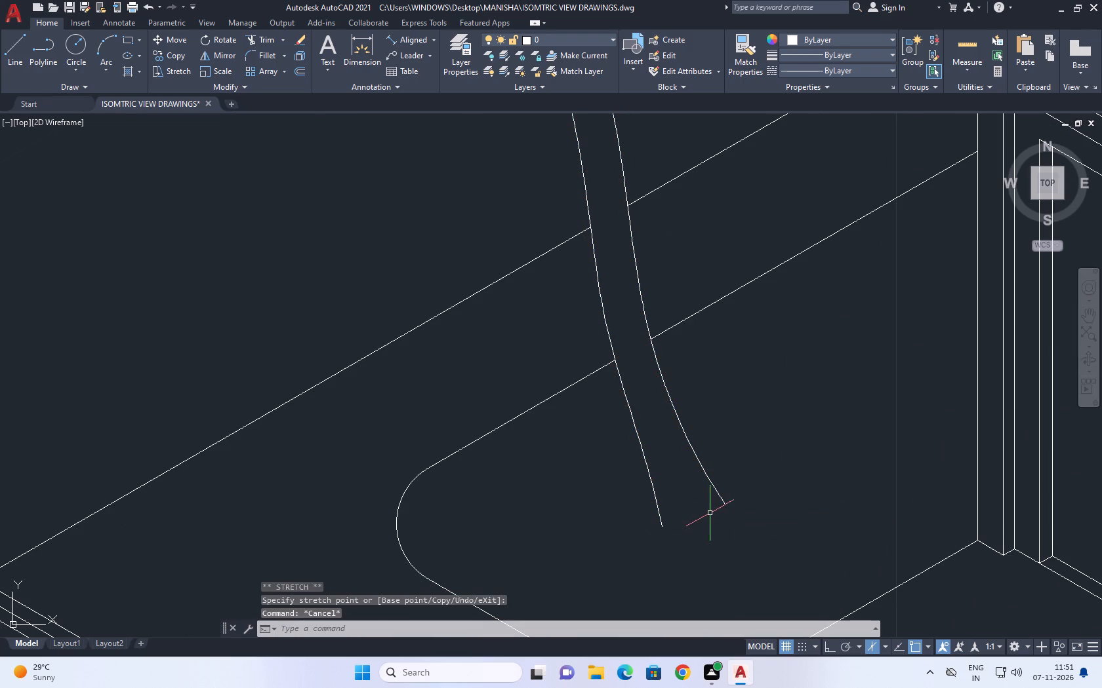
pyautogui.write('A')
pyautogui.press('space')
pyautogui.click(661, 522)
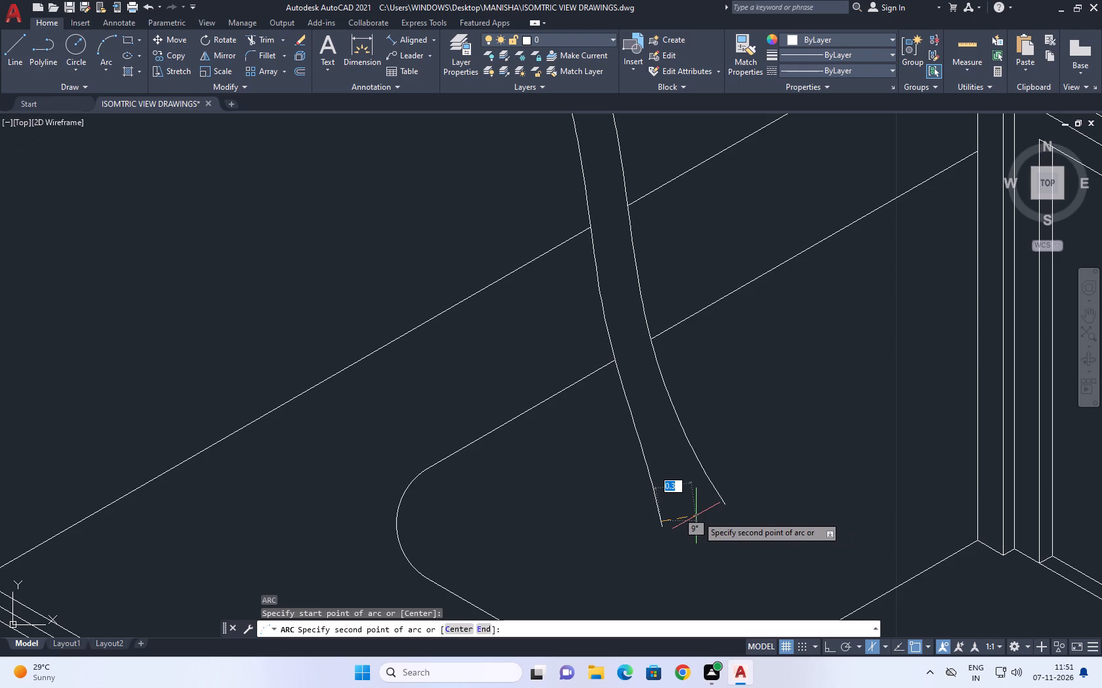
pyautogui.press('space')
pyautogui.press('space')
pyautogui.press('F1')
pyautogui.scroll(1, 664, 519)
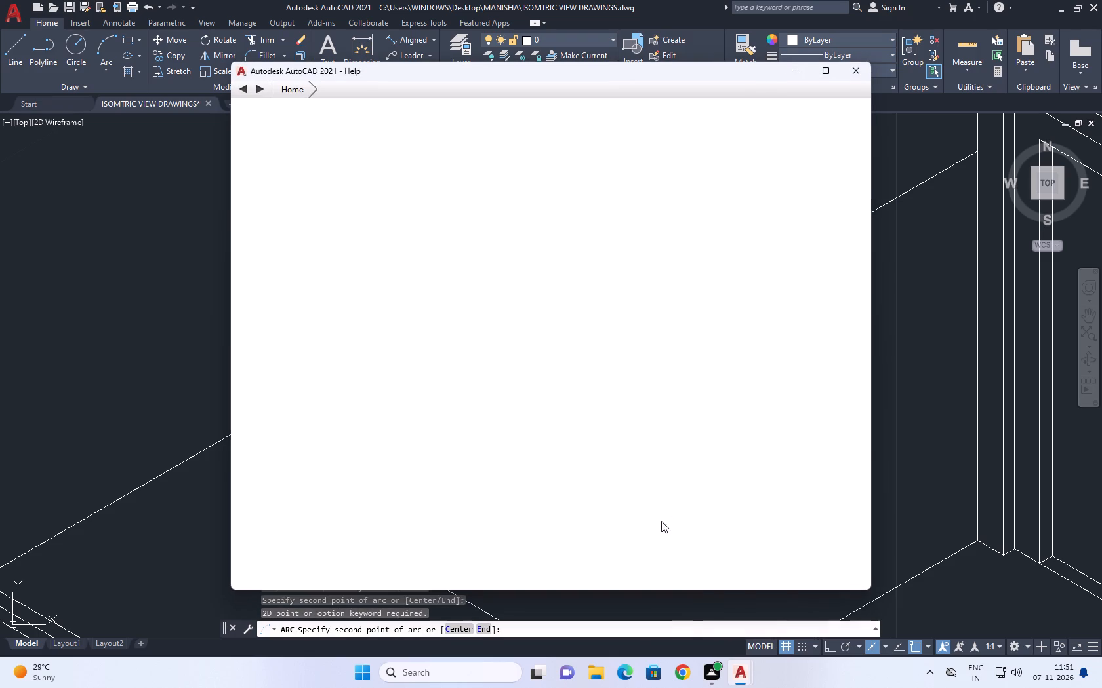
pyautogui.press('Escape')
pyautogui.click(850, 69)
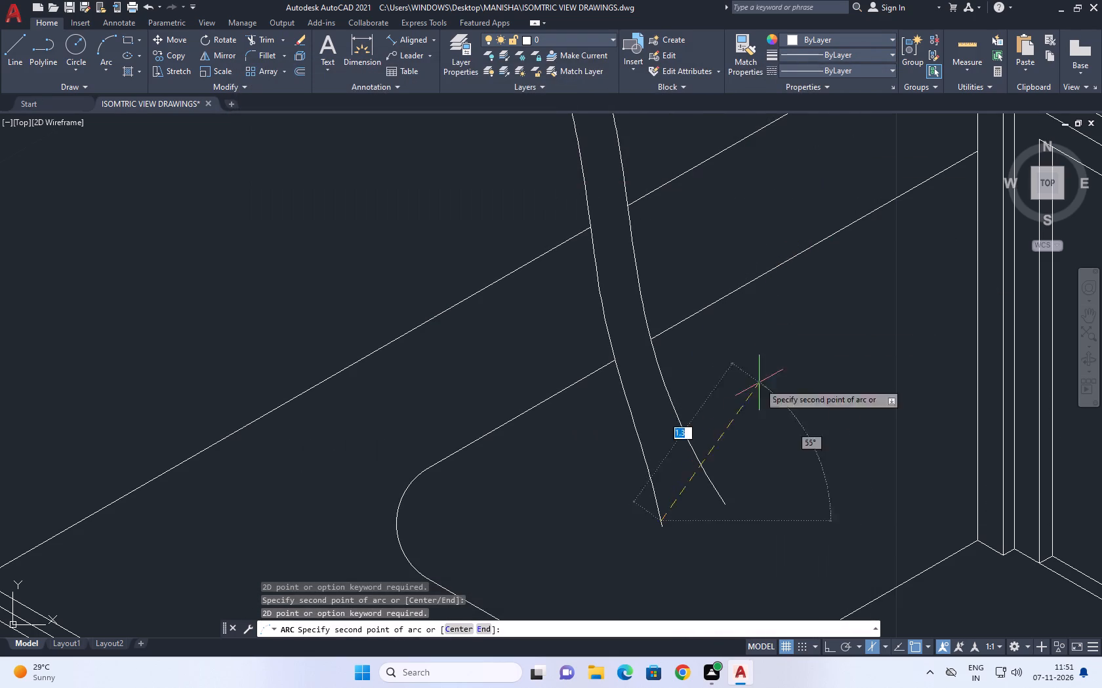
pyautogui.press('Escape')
# Draw a shallow three-point arc joining the bottom ends of the two splines to close the trunk's base.
pyautogui.scroll(1, 662, 526)
pyautogui.press('space')
pyautogui.click(662, 529)
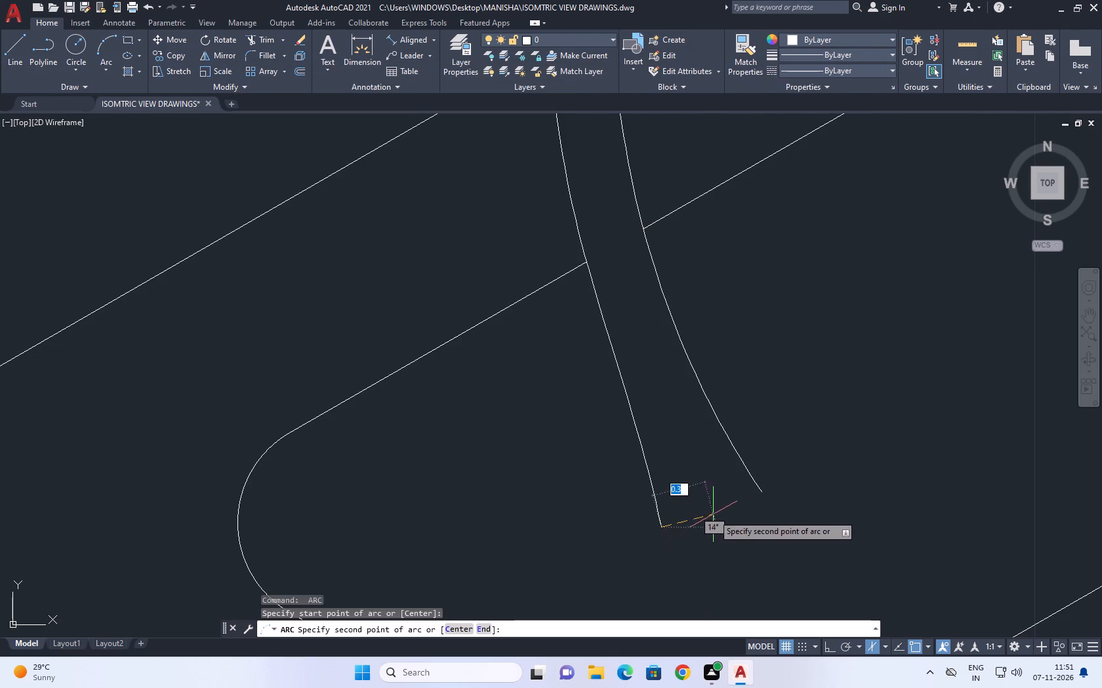
pyautogui.click(716, 512)
pyautogui.click(763, 493)
pyautogui.scroll(-3, 745, 408)
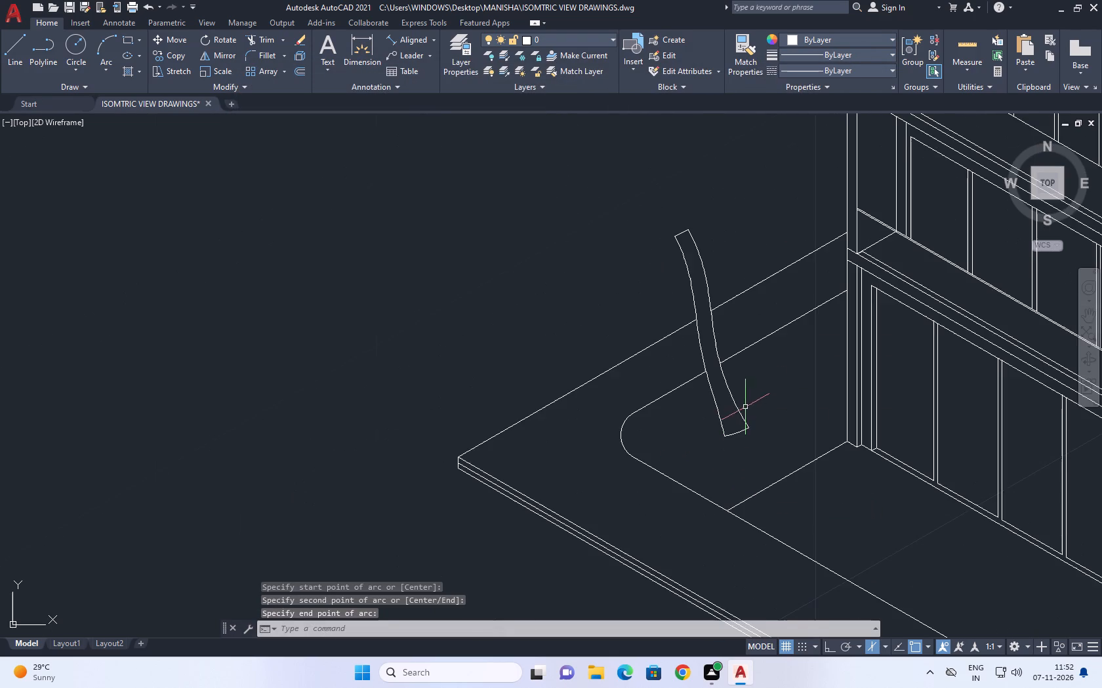
# Pull the upper control vertex of the building-side spline inward to narrow the trunk's upper part.
pyautogui.moveTo(743, 315); pyautogui.dragTo(758, 434, button='middle')
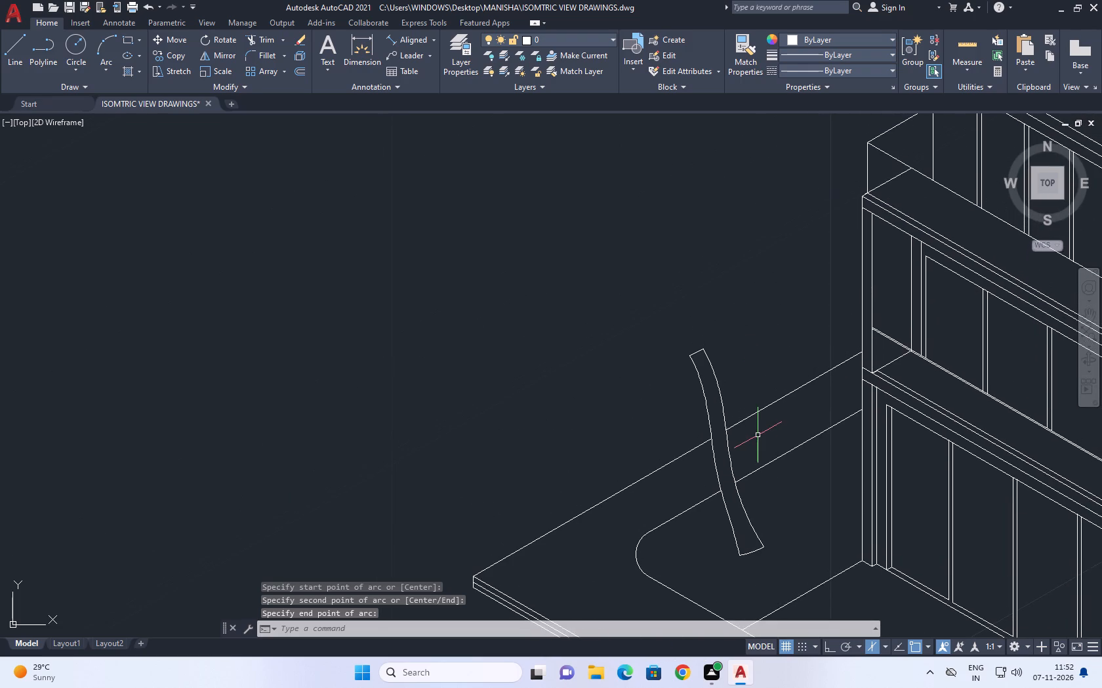
pyautogui.moveTo(726, 335); pyautogui.dragTo(731, 427, button='middle')
pyautogui.scroll(2, 722, 453)
pyautogui.moveTo(729, 446); pyautogui.dragTo(709, 465)
pyautogui.click(690, 482)
pyautogui.moveTo(756, 476); pyautogui.dragTo(693, 220, button='middle')
pyautogui.click(681, 276)
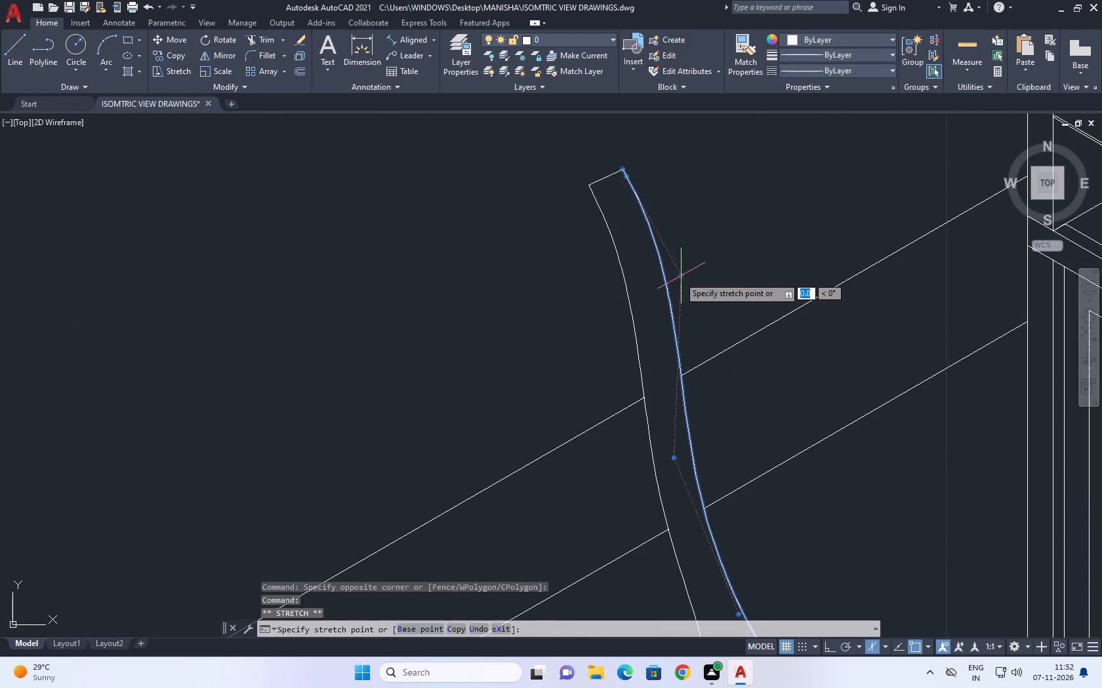
pyautogui.click(654, 283)
# Move the building-side spline's top end inward along the cross line and pull its neighbouring control vertex in.
pyautogui.scroll(3, 620, 175)
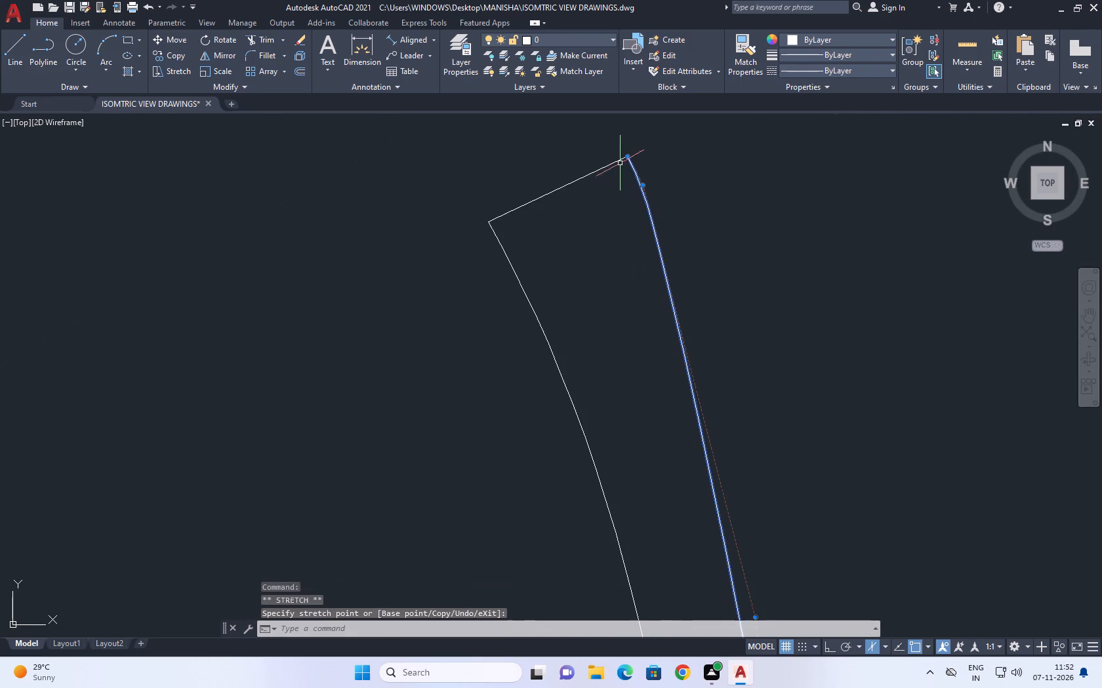
pyautogui.click(626, 153)
pyautogui.click(626, 155)
pyautogui.click(628, 157)
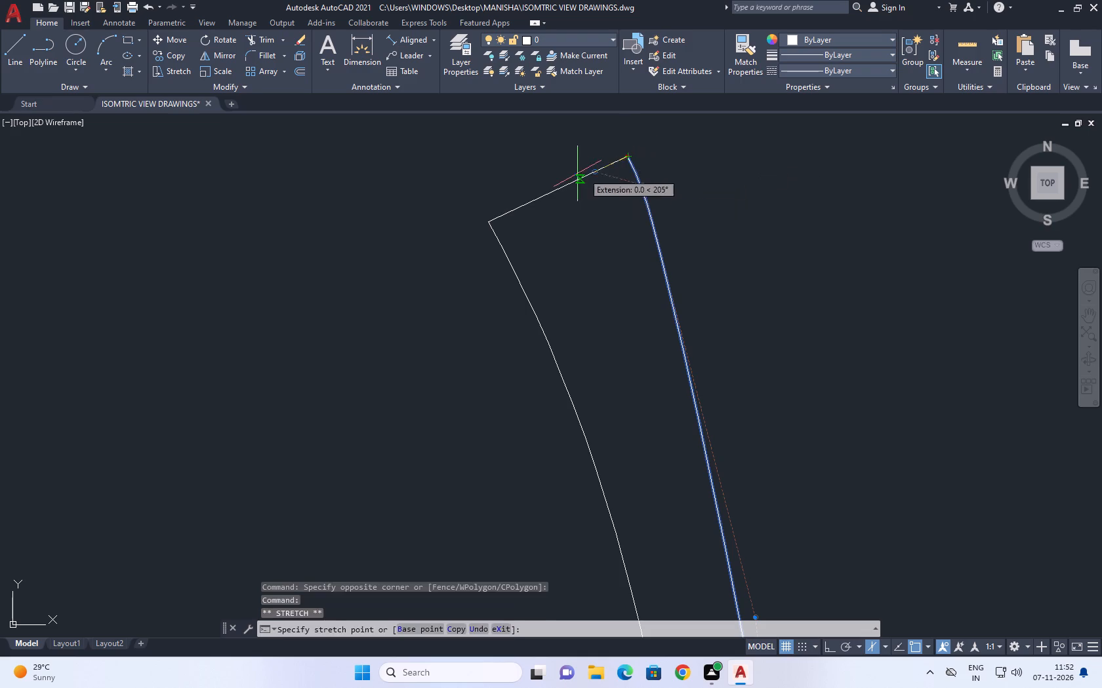
pyautogui.click(572, 175)
pyautogui.click(643, 185)
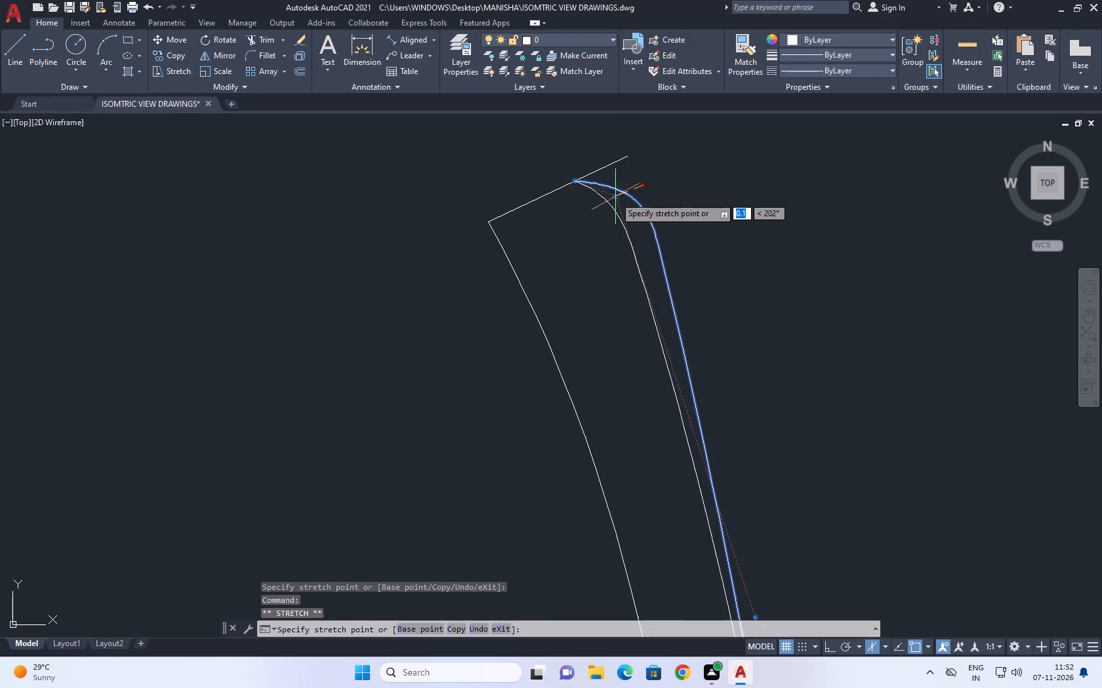
pyautogui.click(614, 196)
# Pull the lower control vertex of the building-side spline inward so the curve flares more sharply toward the base.
pyautogui.scroll(-5, 631, 194)
pyautogui.scroll(3, 677, 391)
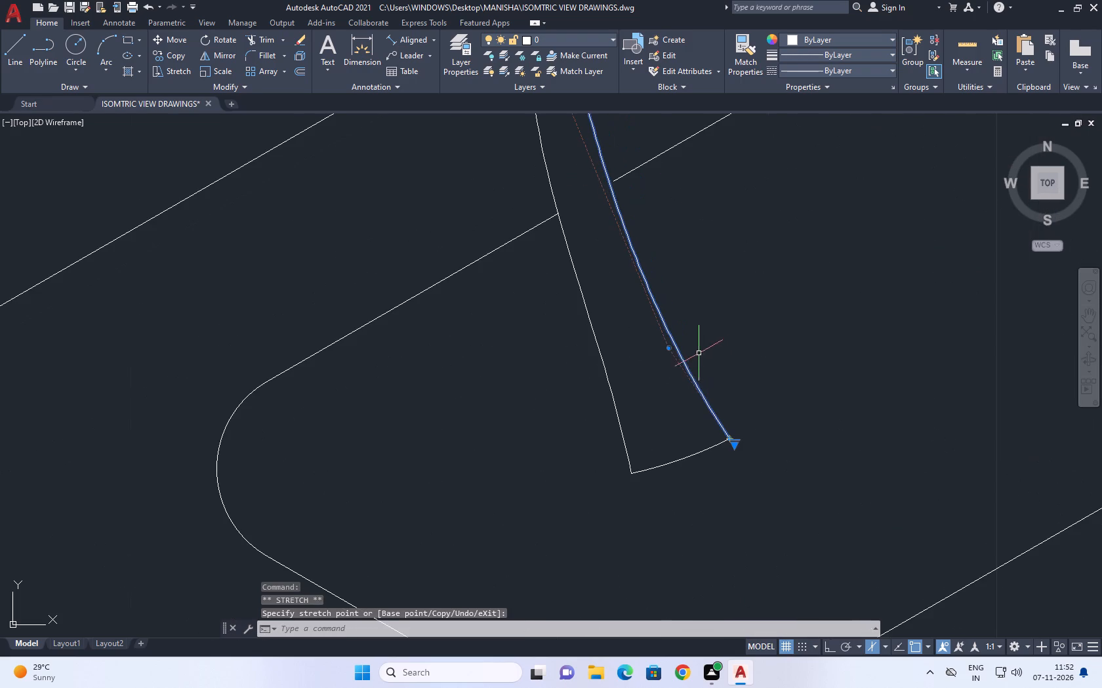
pyautogui.click(668, 347)
pyautogui.click(640, 368)
pyautogui.scroll(-3, 678, 362)
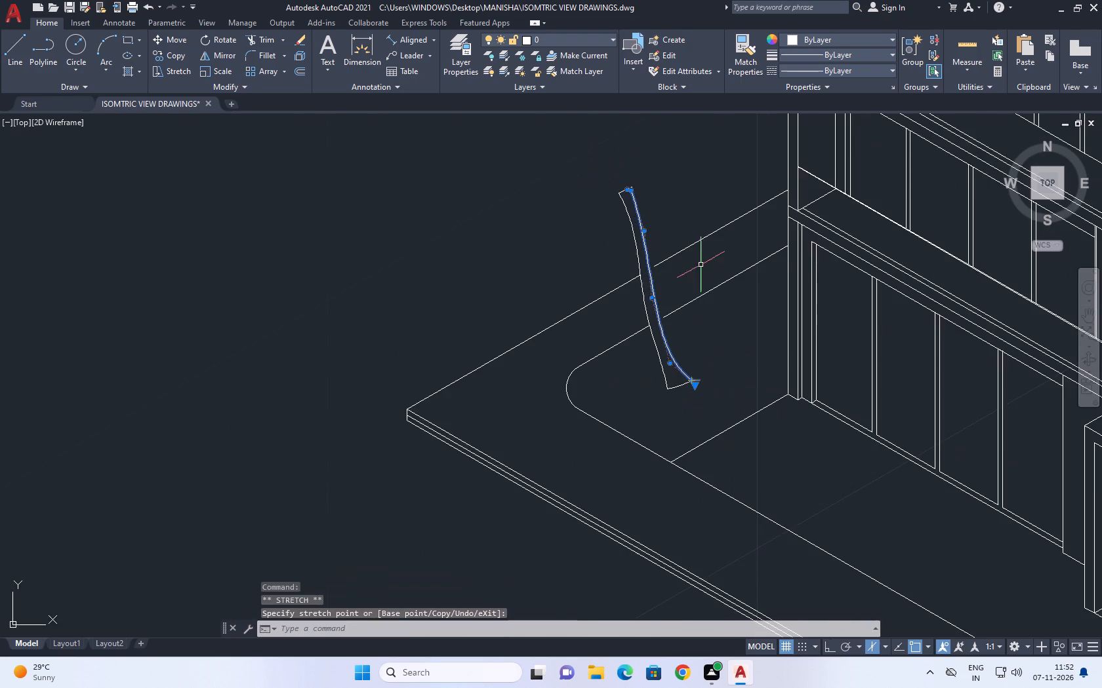
pyautogui.moveTo(701, 265); pyautogui.dragTo(703, 358, button='middle')
pyautogui.scroll(2, 651, 334)
pyautogui.moveTo(636, 216); pyautogui.dragTo(639, 284, button='middle')
pyautogui.press('Escape')
# Shorten the trunk's top line so that it ends at the building-side spline's top end.
pyautogui.scroll(3, 584, 258)
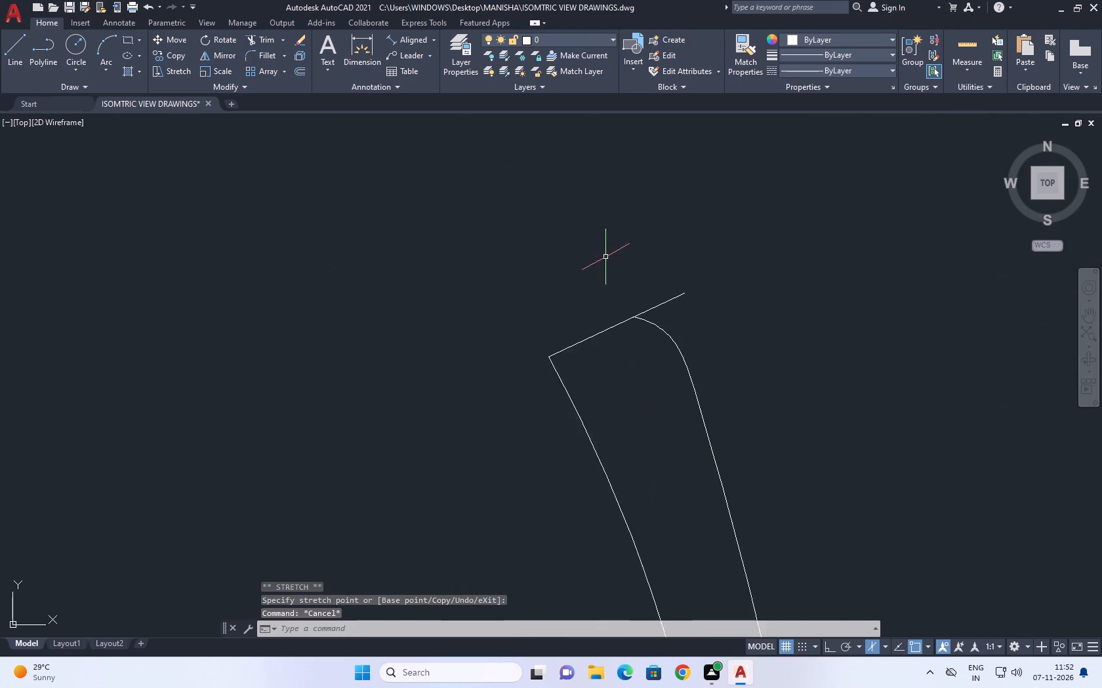
pyautogui.scroll(2, 605, 257)
pyautogui.moveTo(785, 363); pyautogui.dragTo(781, 357)
pyautogui.click(723, 315)
pyautogui.click(807, 348)
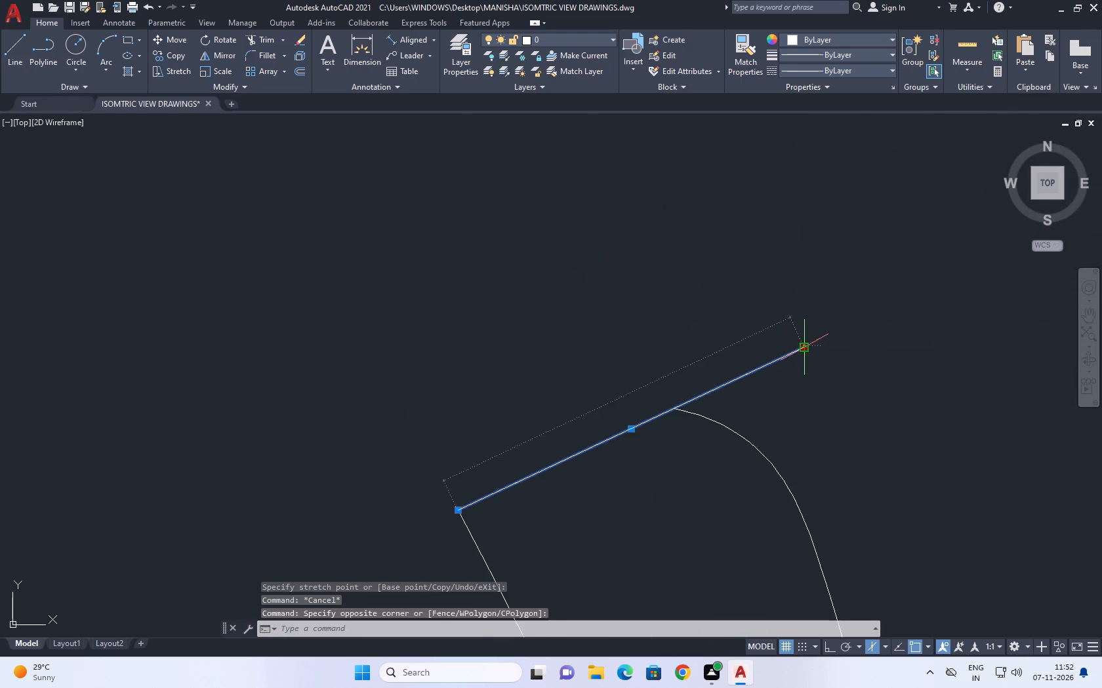
pyautogui.click(678, 408)
pyautogui.press('Escape')
# Pull the control vertex beside the building-side spline's top end inward to taper the trunk tip, and clear the selection.
pyautogui.scroll(-6, 679, 368)
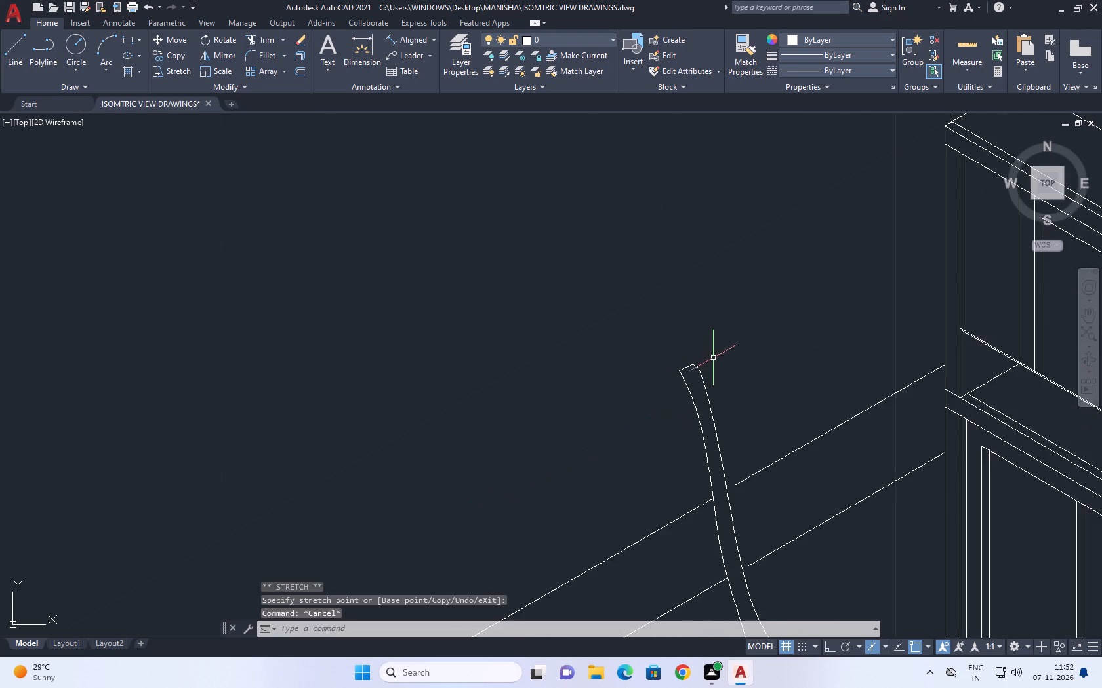
pyautogui.scroll(2, 699, 370)
pyautogui.click(709, 354)
pyautogui.click(672, 375)
pyautogui.scroll(3, 697, 360)
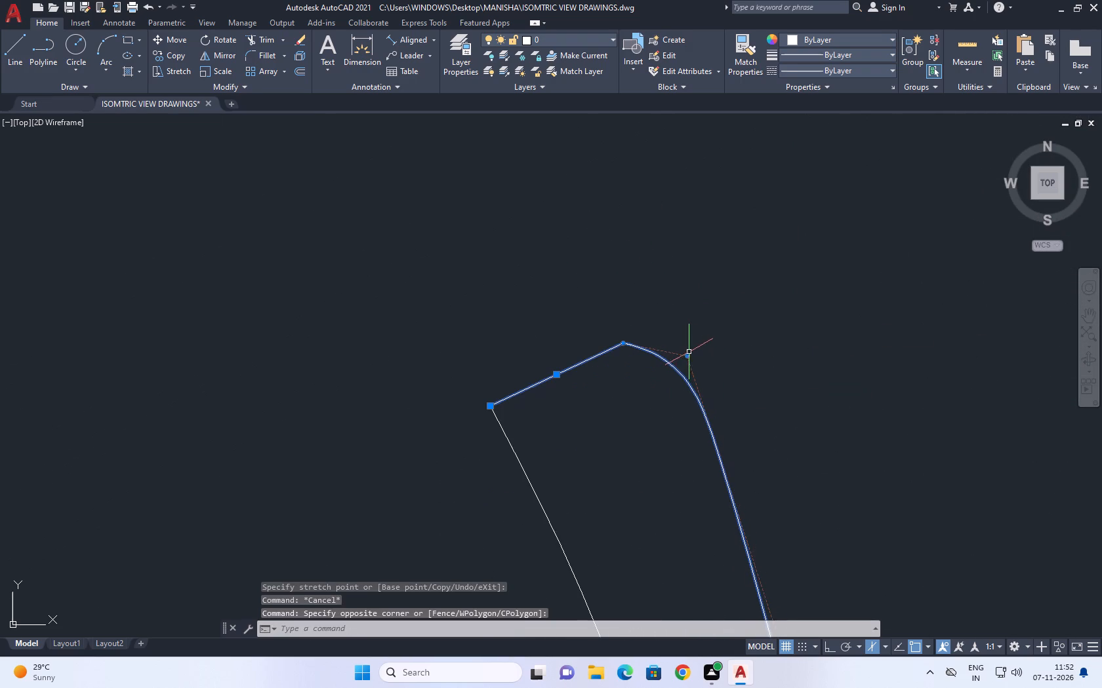
pyautogui.click(689, 355)
pyautogui.click(650, 383)
pyautogui.scroll(-8, 682, 353)
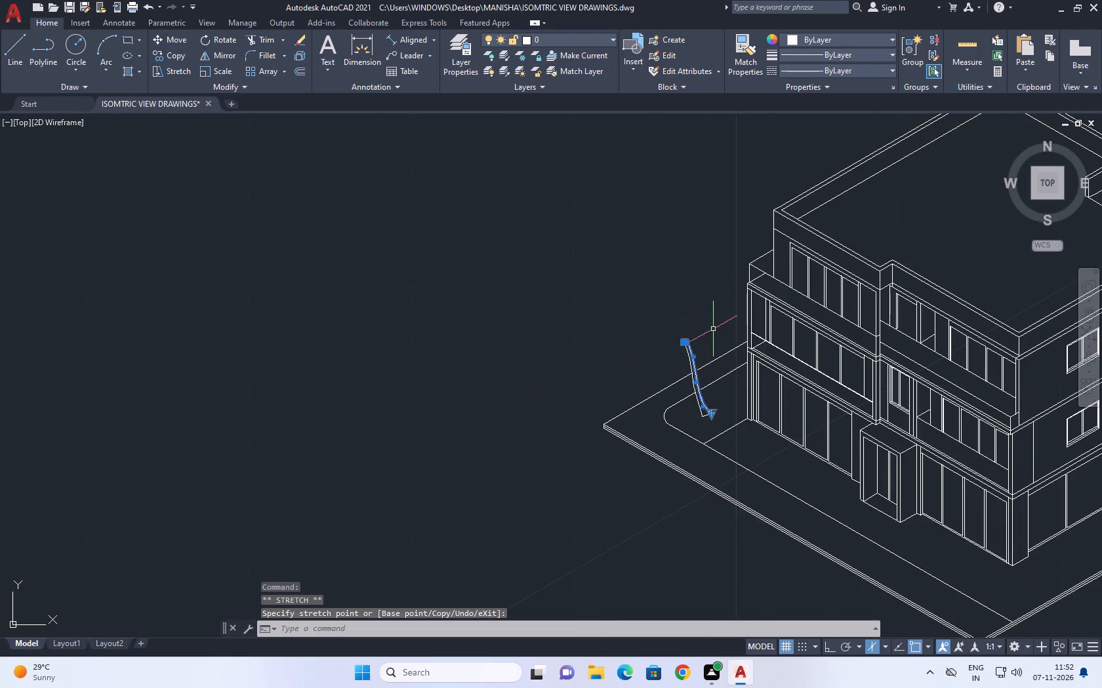
pyautogui.moveTo(687, 253); pyautogui.dragTo(683, 260, button='right')
pyautogui.click(756, 464)
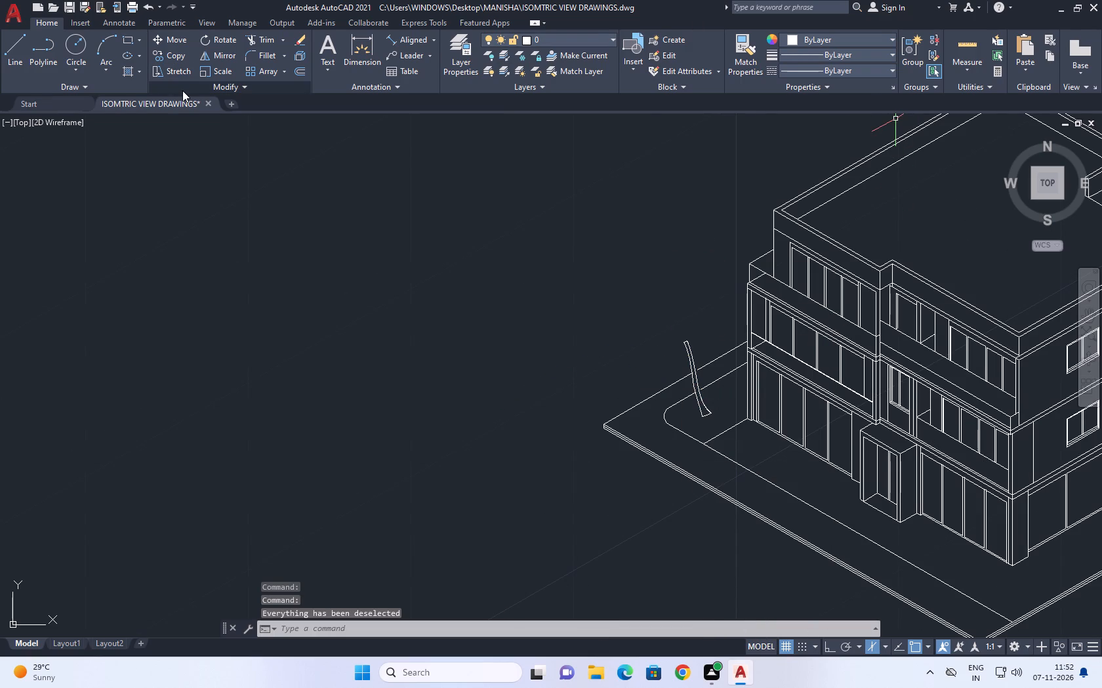
# Draw a four-point branch spline from the trunk's building-side edge at about mid-height, curving up toward the building.
pyautogui.write('SPL')
pyautogui.press('space')
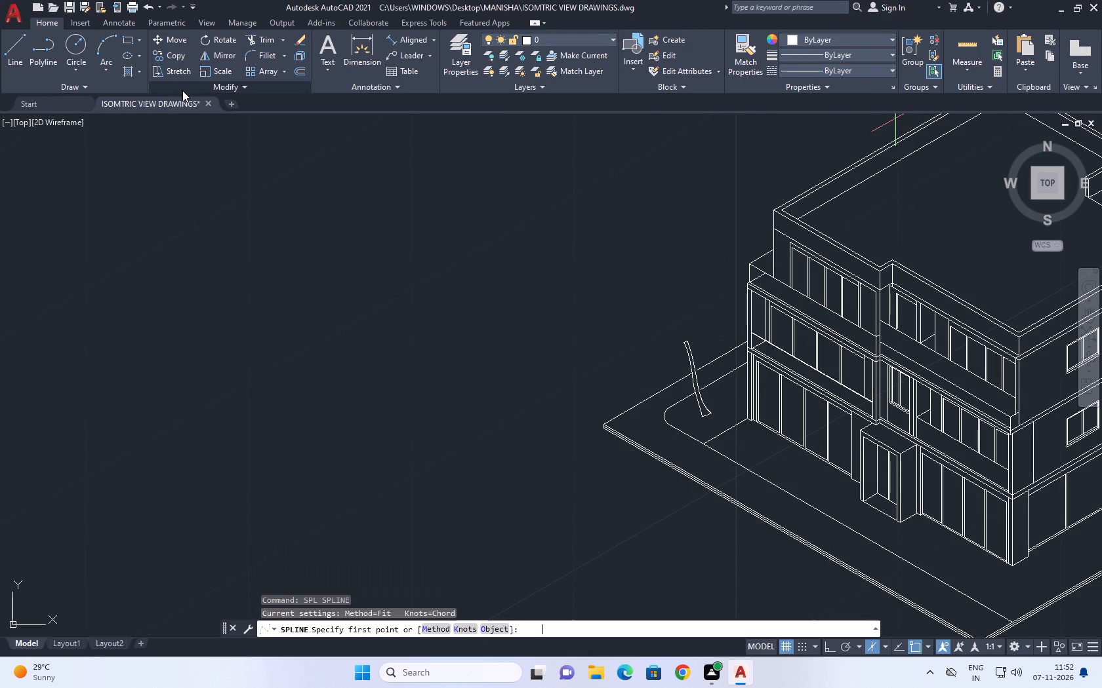
pyautogui.scroll(2, 657, 378)
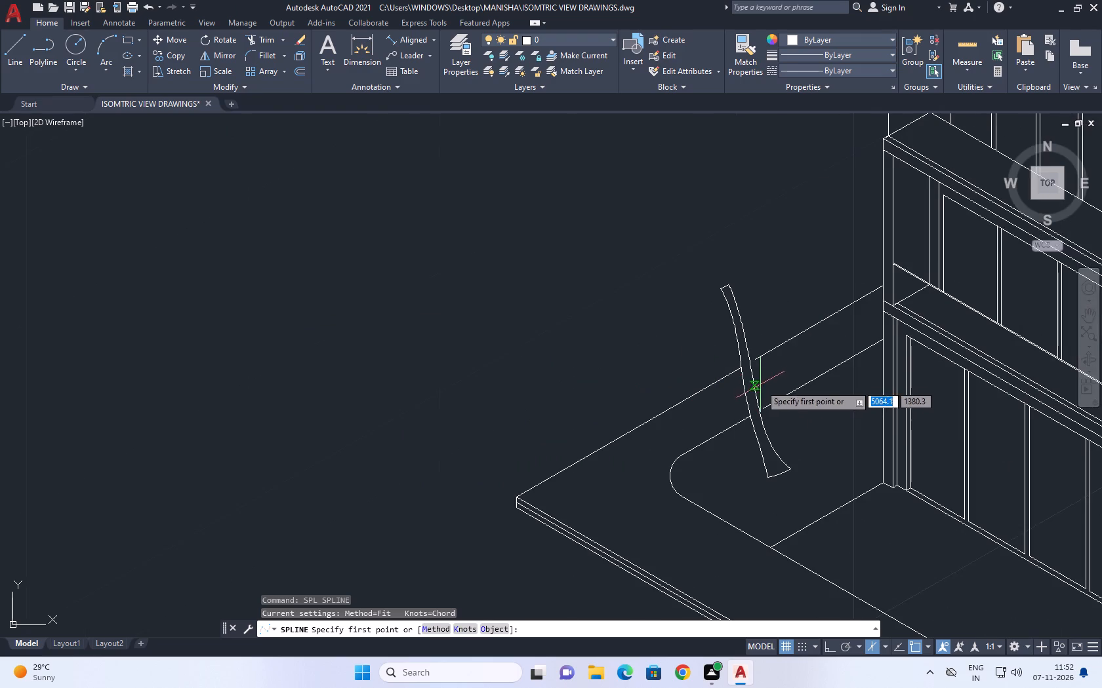
pyautogui.moveTo(764, 381); pyautogui.dragTo(714, 507, button='middle')
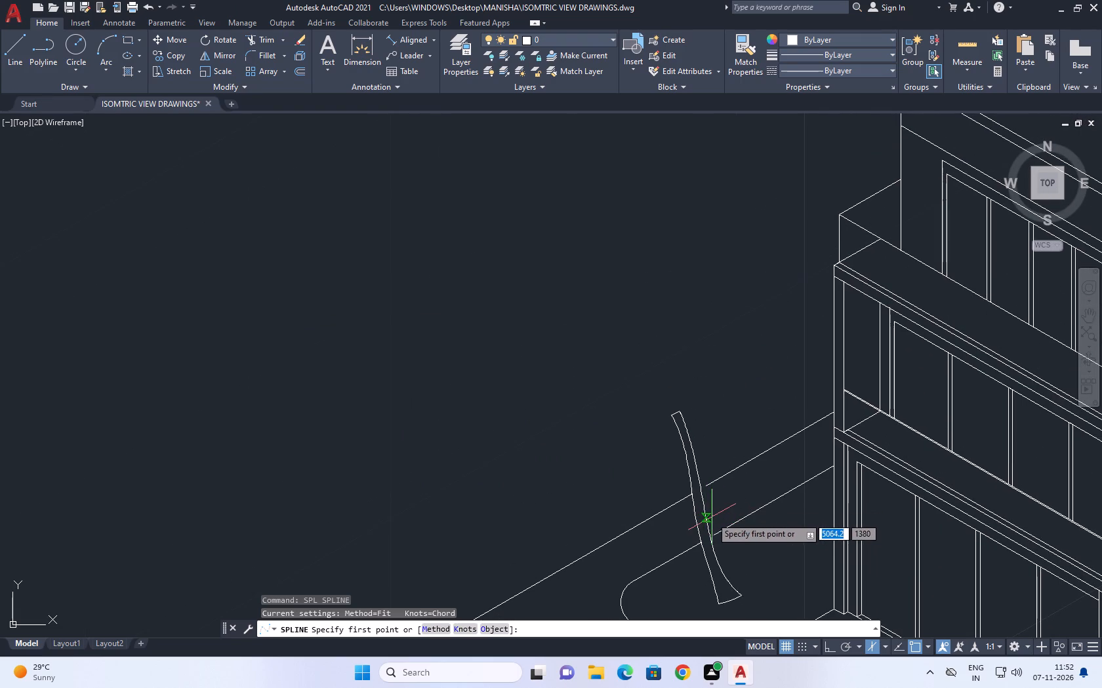
pyautogui.click(710, 517)
pyautogui.click(722, 438)
pyautogui.click(745, 390)
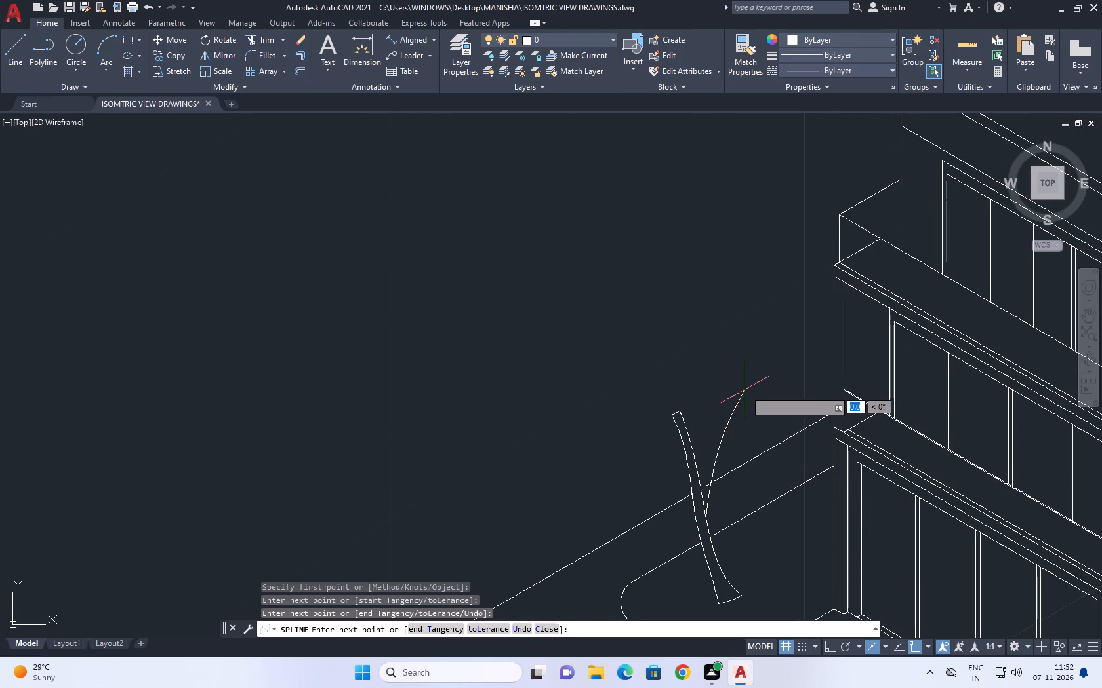
pyautogui.click(761, 357)
pyautogui.rightClick(761, 357)
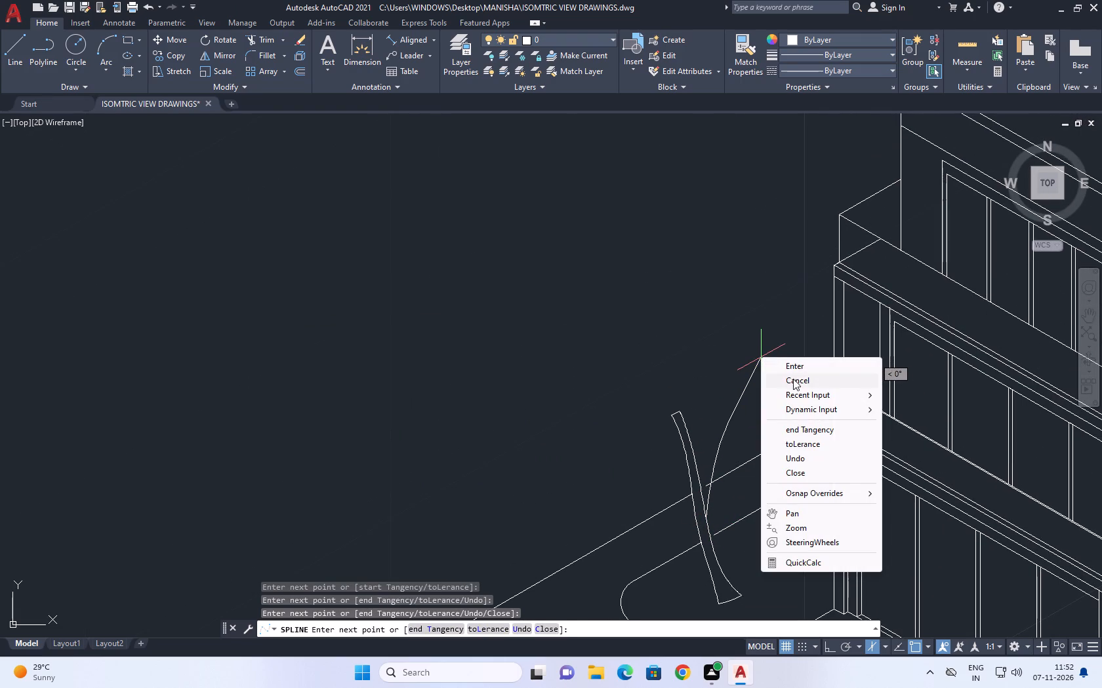
pyautogui.click(800, 370)
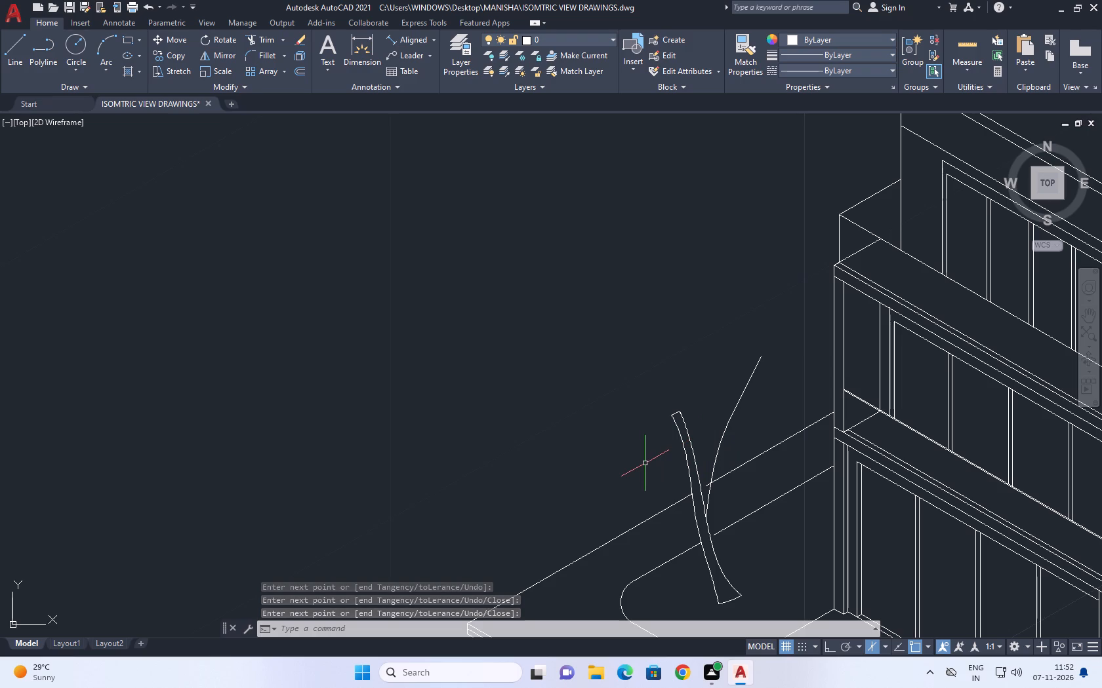
# Copy the branch spline a short distance up the trunk's building-side edge to form the branch's second side.
pyautogui.click(724, 427)
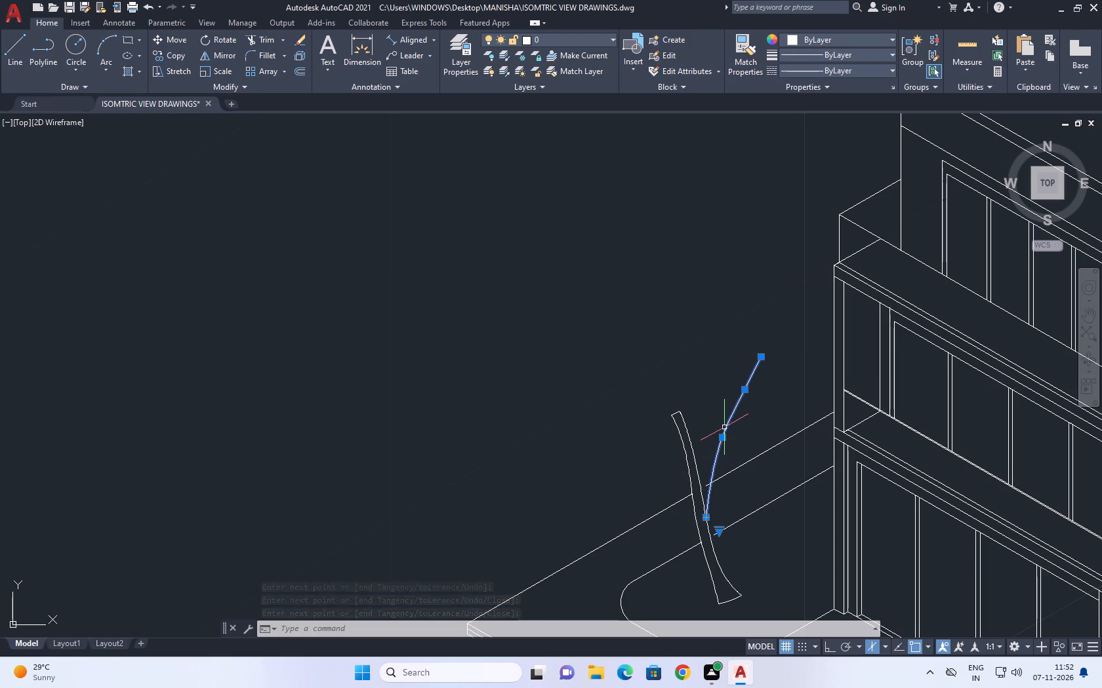
pyautogui.click(184, 58)
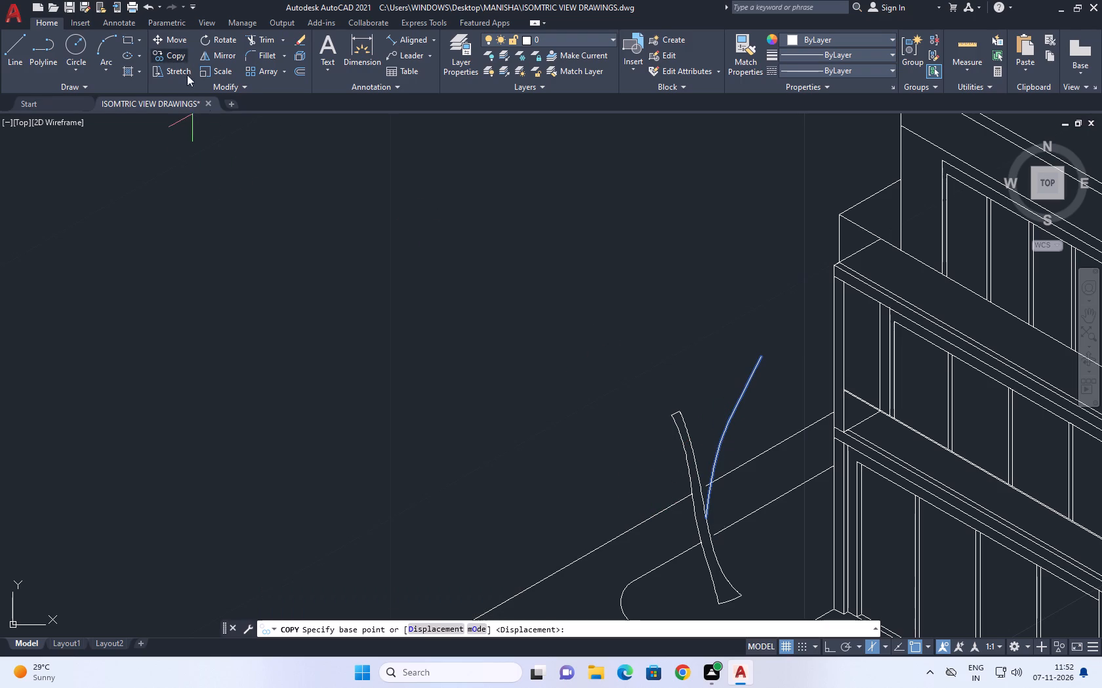
pyautogui.scroll(3, 693, 523)
pyautogui.click(713, 508)
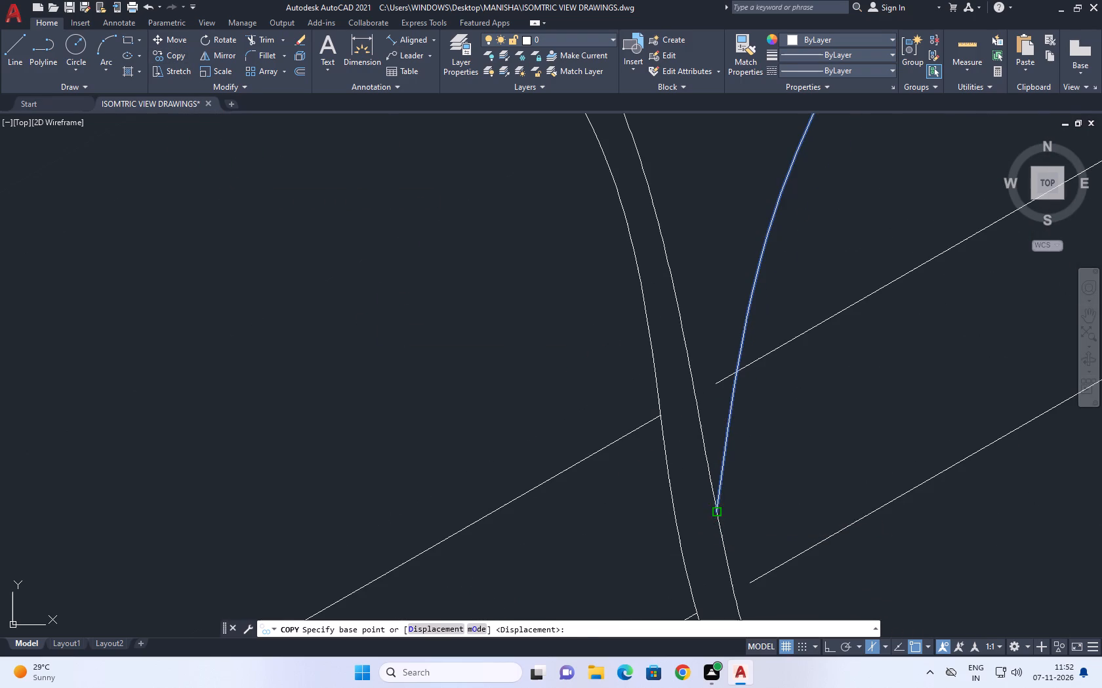
pyautogui.click(709, 486)
pyautogui.rightClick(643, 469)
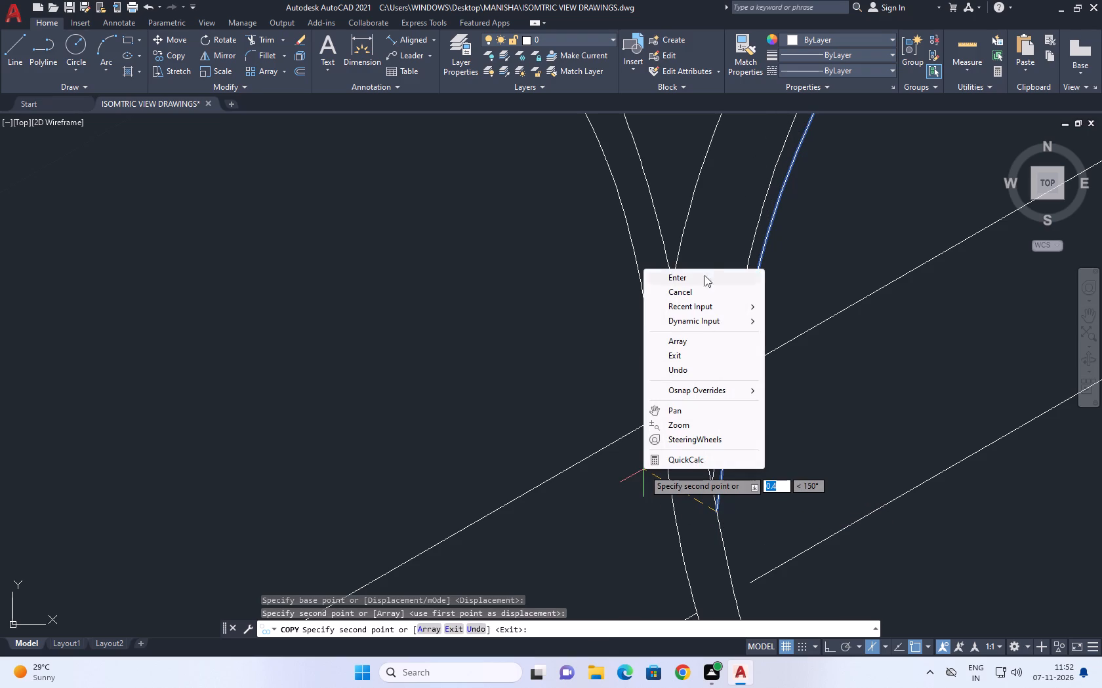
pyautogui.click(697, 283)
# Join the copied branch spline's top end to the original spline's tip and clear the selection.
pyautogui.moveTo(722, 343); pyautogui.dragTo(643, 480, button='middle')
pyautogui.scroll(-3, 639, 472)
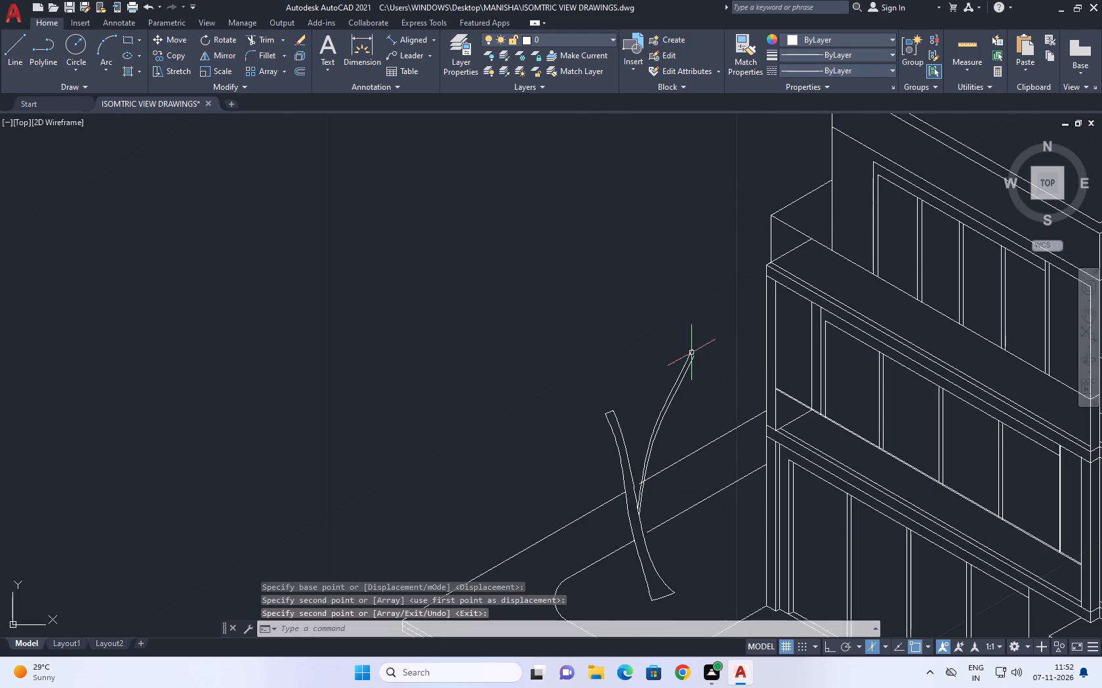
pyautogui.scroll(3, 691, 350)
pyautogui.click(692, 353)
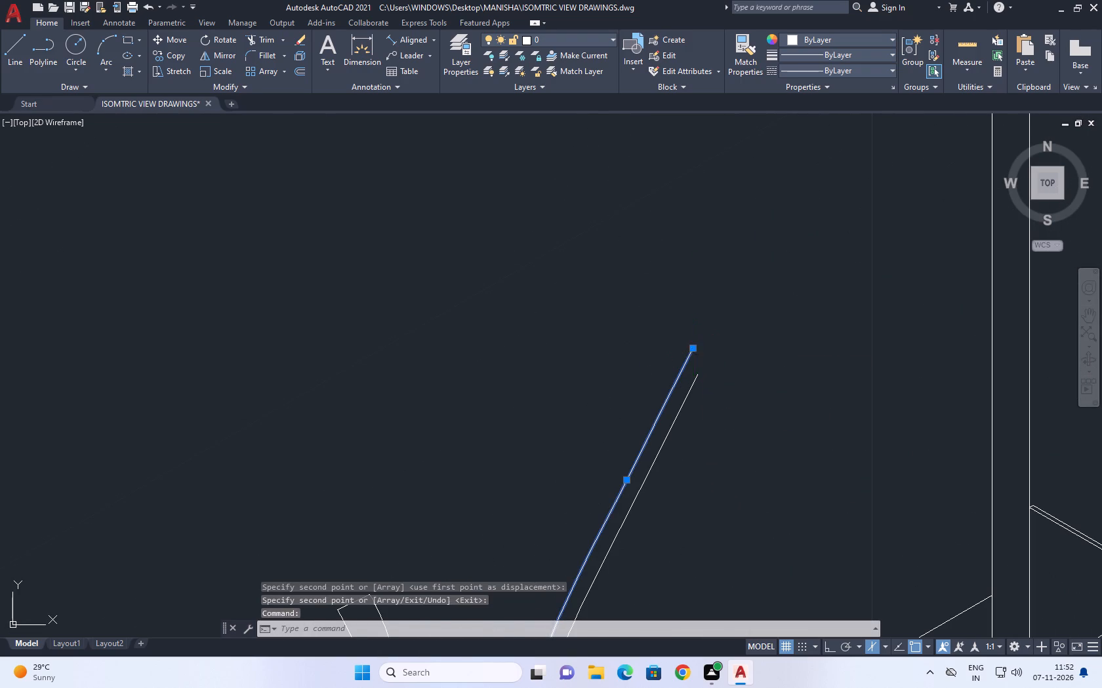
pyautogui.click(694, 347)
pyautogui.click(695, 377)
pyautogui.rightClick(625, 311)
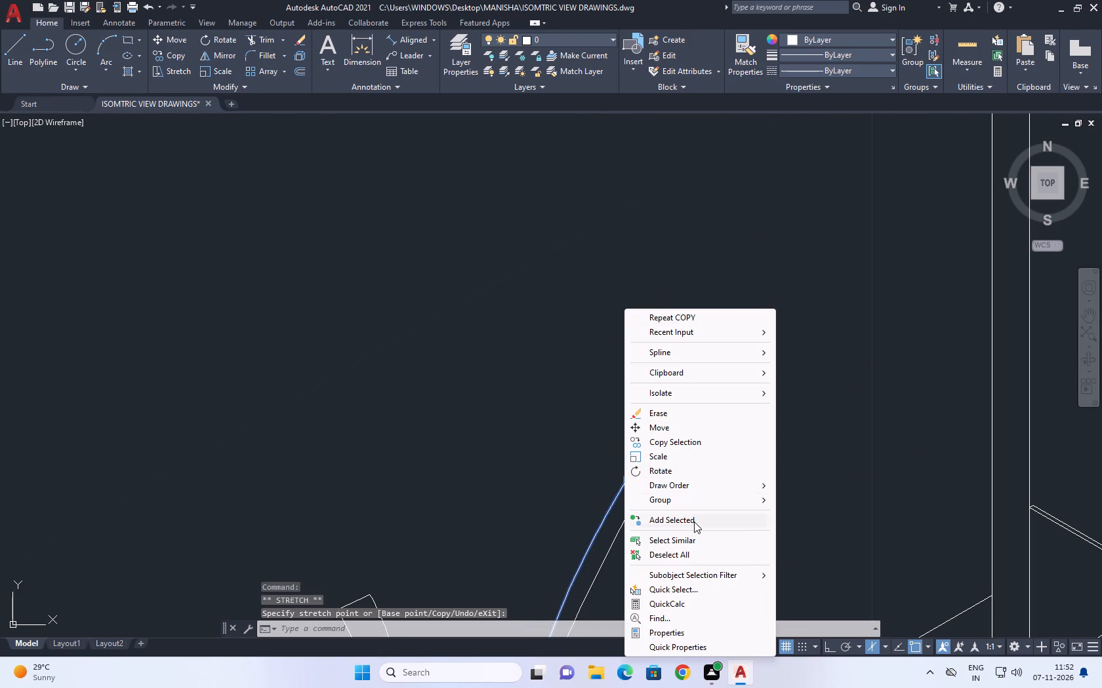
pyautogui.click(691, 556)
# Shorten the slab's outer edge line so that it ends at the branch's building-side spline, and deselect it.
pyautogui.scroll(-3, 653, 463)
pyautogui.moveTo(668, 506); pyautogui.dragTo(626, 368, button='middle')
pyautogui.scroll(3, 584, 436)
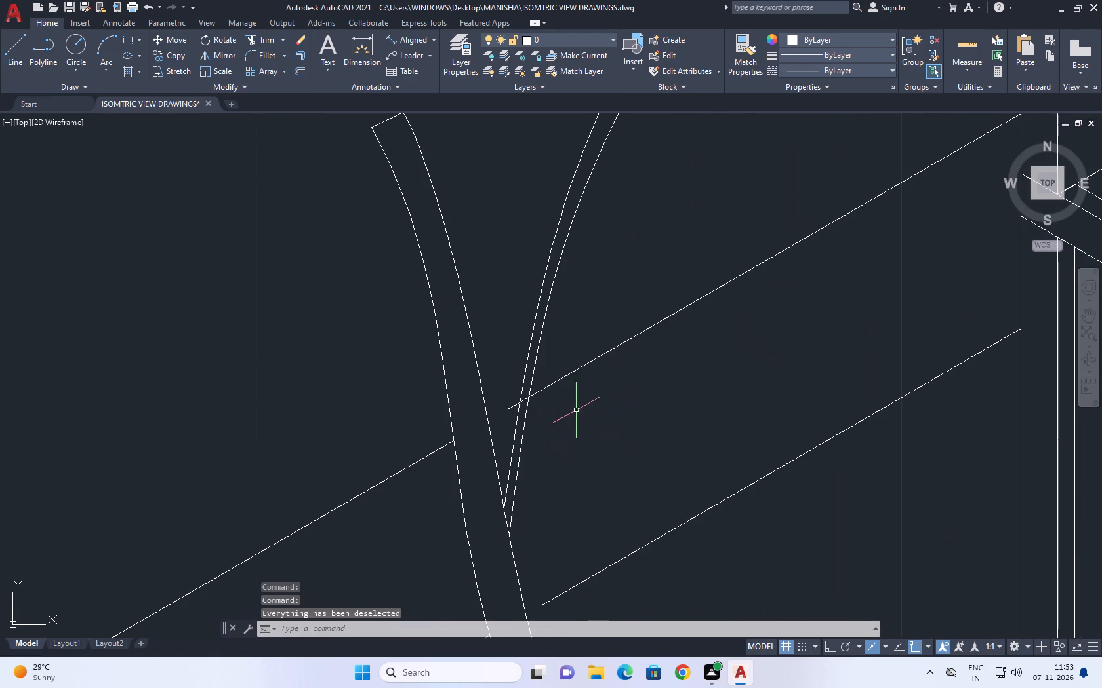
pyautogui.click(588, 395)
pyautogui.click(573, 343)
pyautogui.scroll(1, 543, 402)
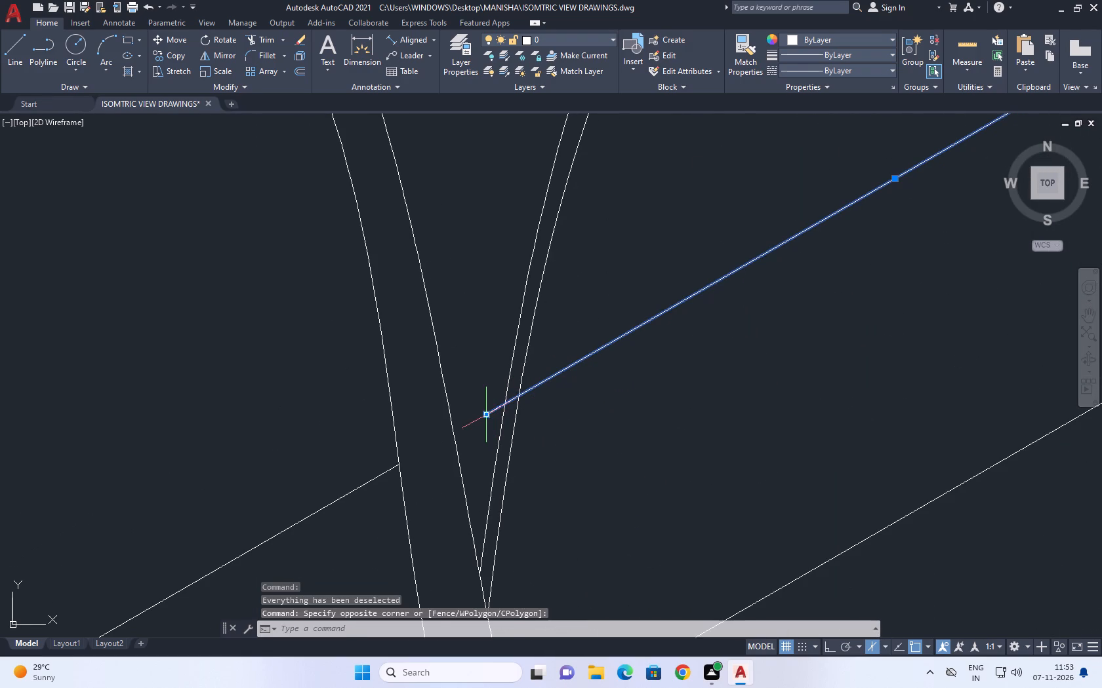
pyautogui.click(486, 416)
pyautogui.click(519, 398)
pyautogui.moveTo(622, 303); pyautogui.dragTo(620, 294, button='right')
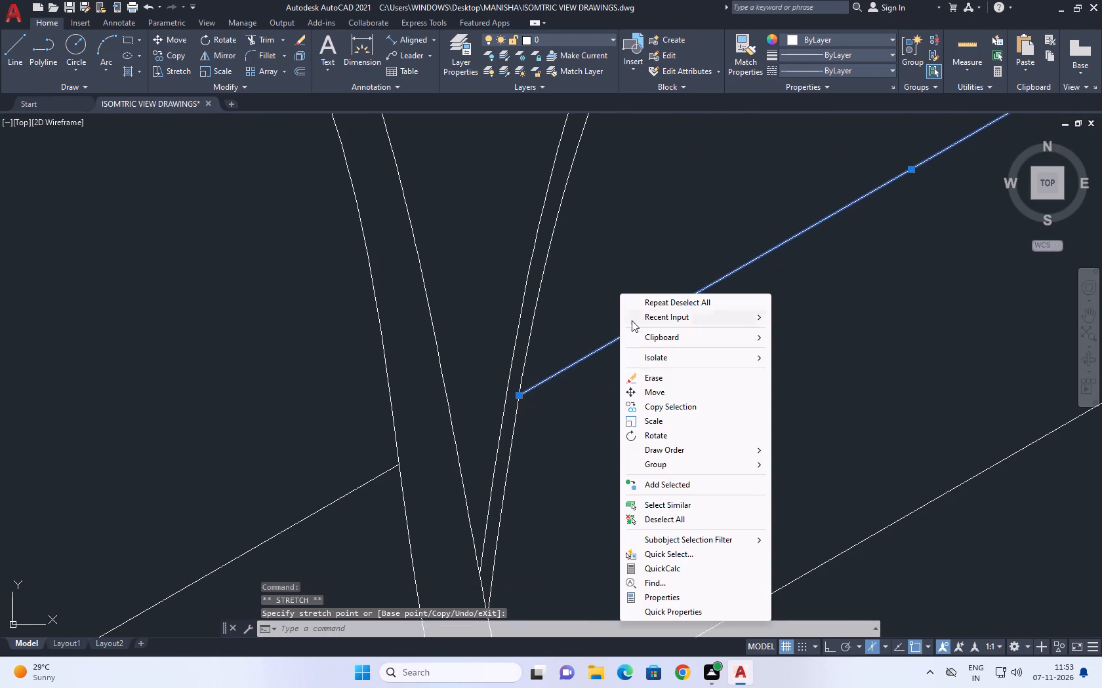
pyautogui.click(700, 525)
# Select both branch splines and pull their shared tip down toward the trunk to shorten the branch.
pyautogui.scroll(-4, 659, 501)
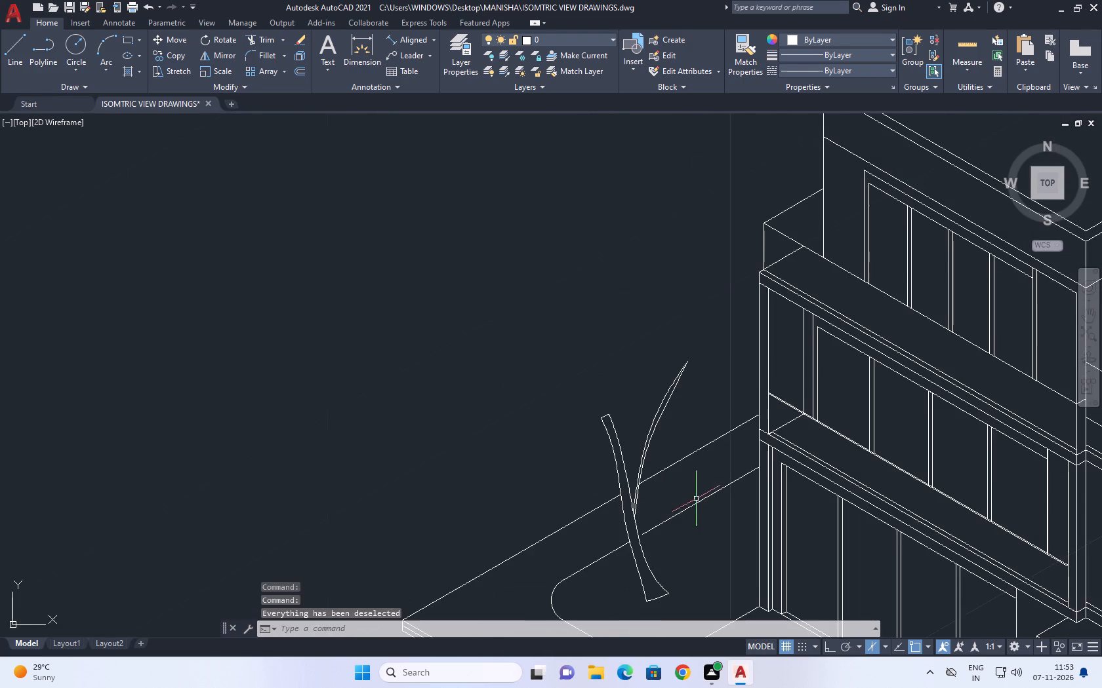
pyautogui.middleClick(700, 501)
pyautogui.scroll(2, 654, 410)
pyautogui.moveTo(741, 413); pyautogui.dragTo(733, 401)
pyautogui.click(625, 323)
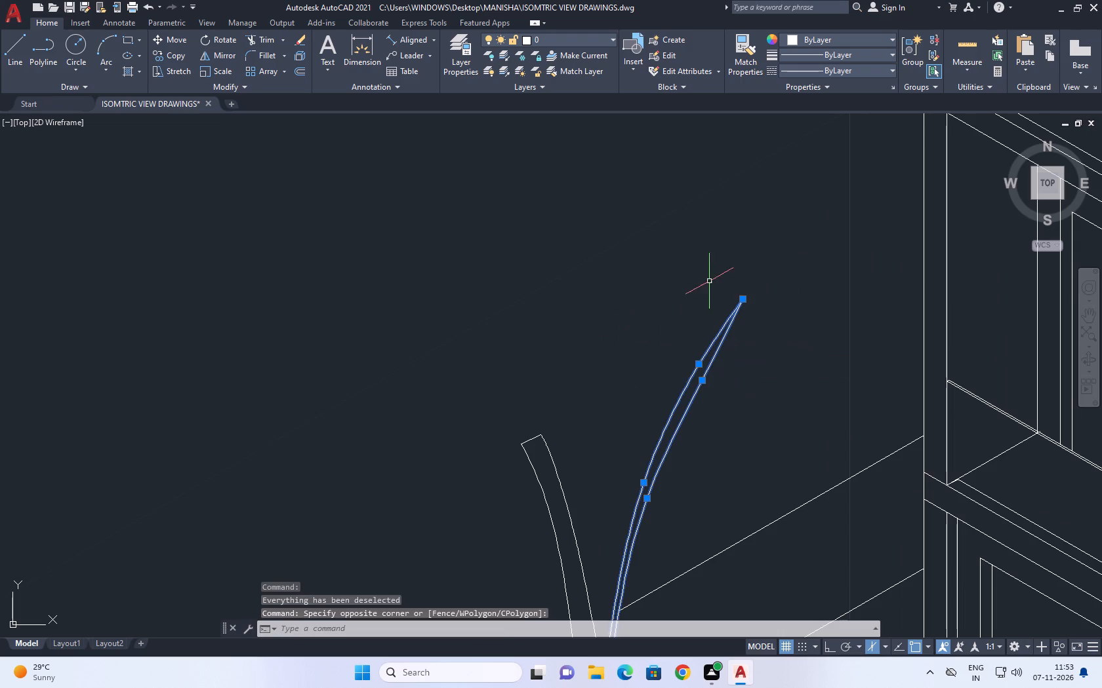
pyautogui.click(743, 298)
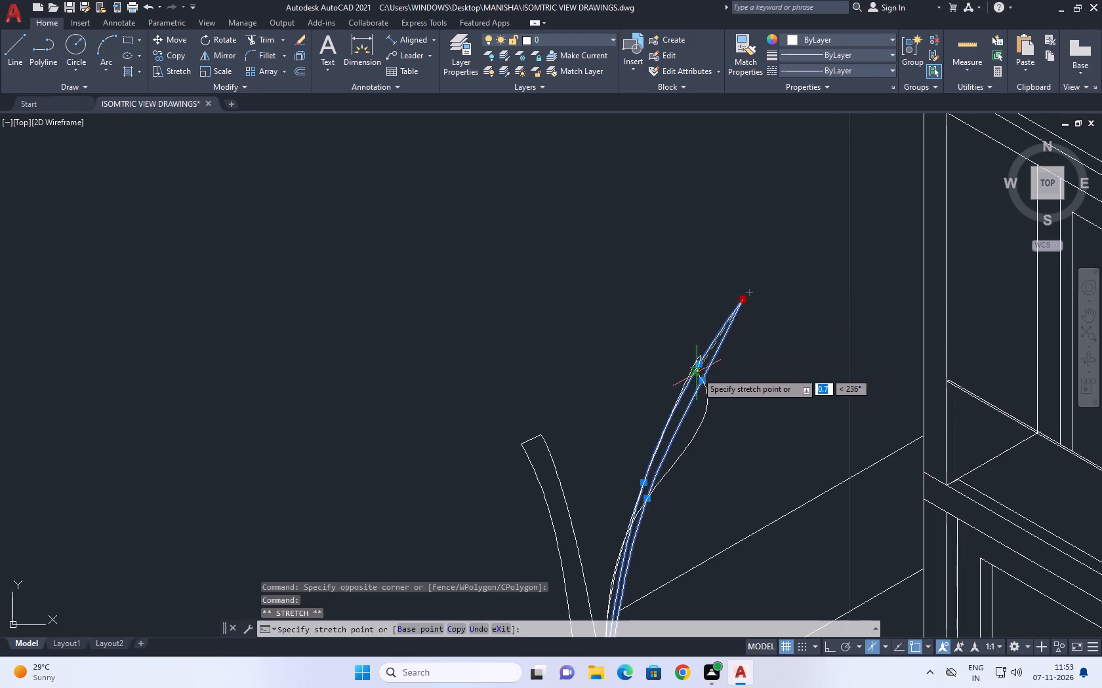
pyautogui.click(707, 355)
# Move the fit point nearest the tip on each branch spline further down the branch to smooth its curves.
pyautogui.scroll(-2, 670, 364)
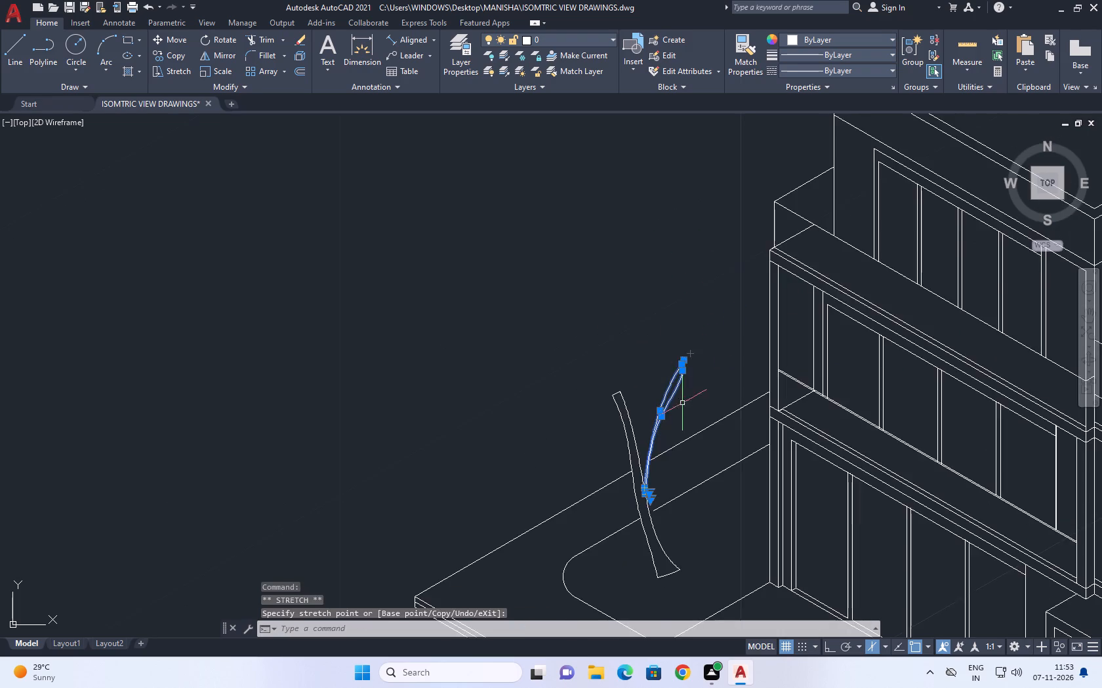
pyautogui.scroll(2, 677, 423)
pyautogui.scroll(2, 688, 288)
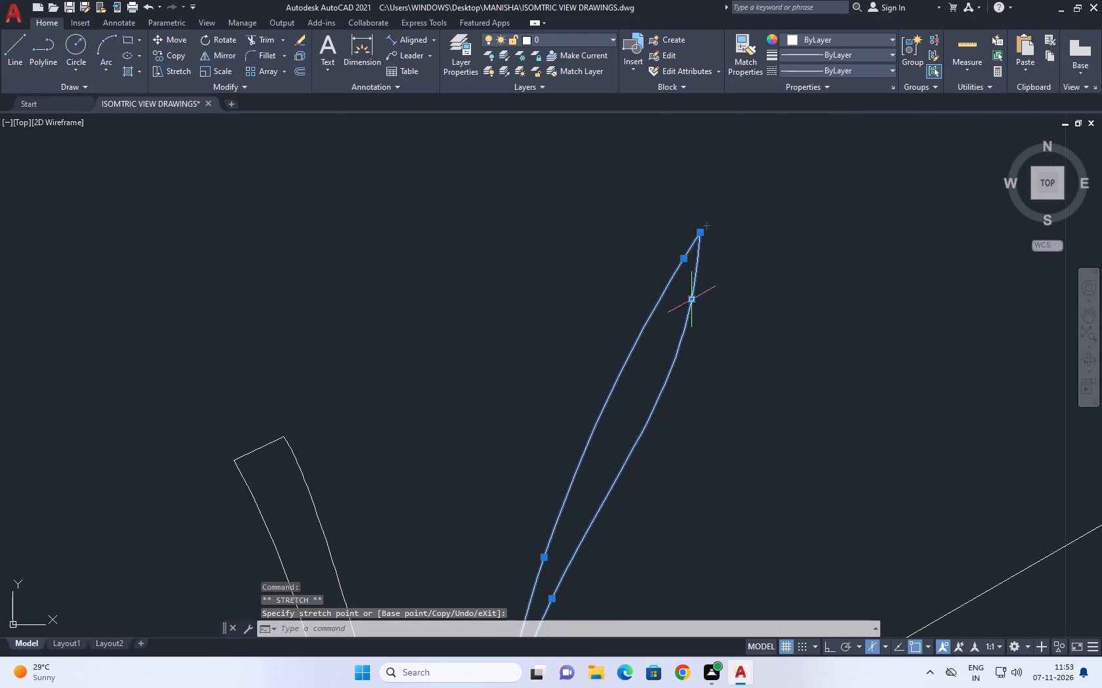
pyautogui.click(694, 297)
pyautogui.click(636, 446)
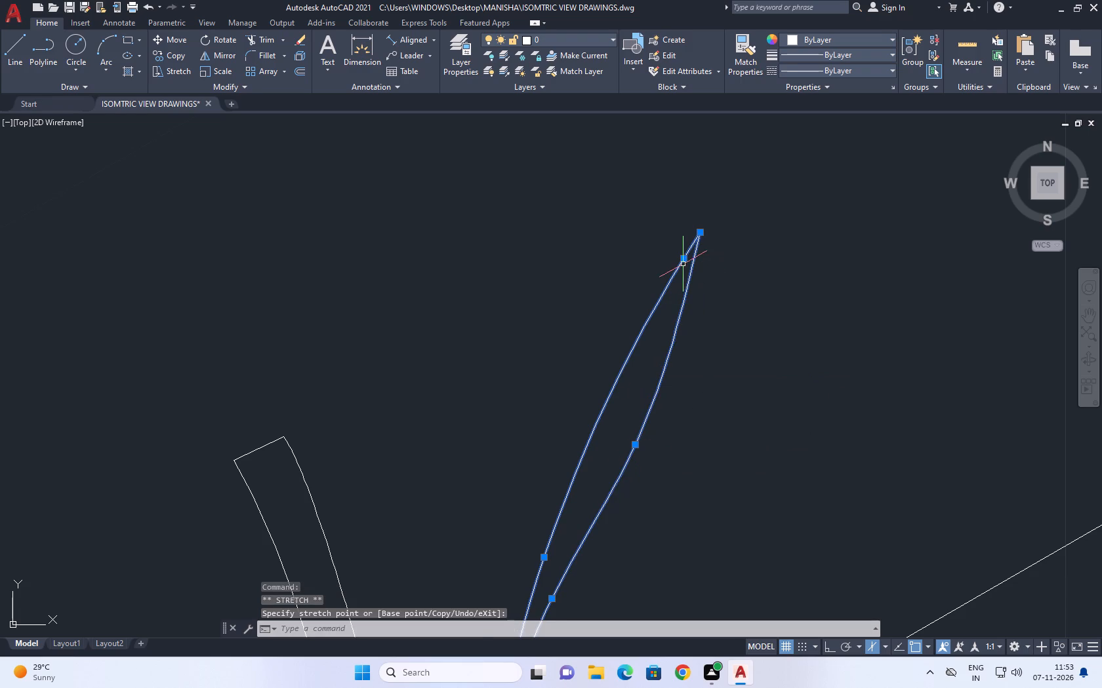
pyautogui.click(684, 260)
pyautogui.click(612, 390)
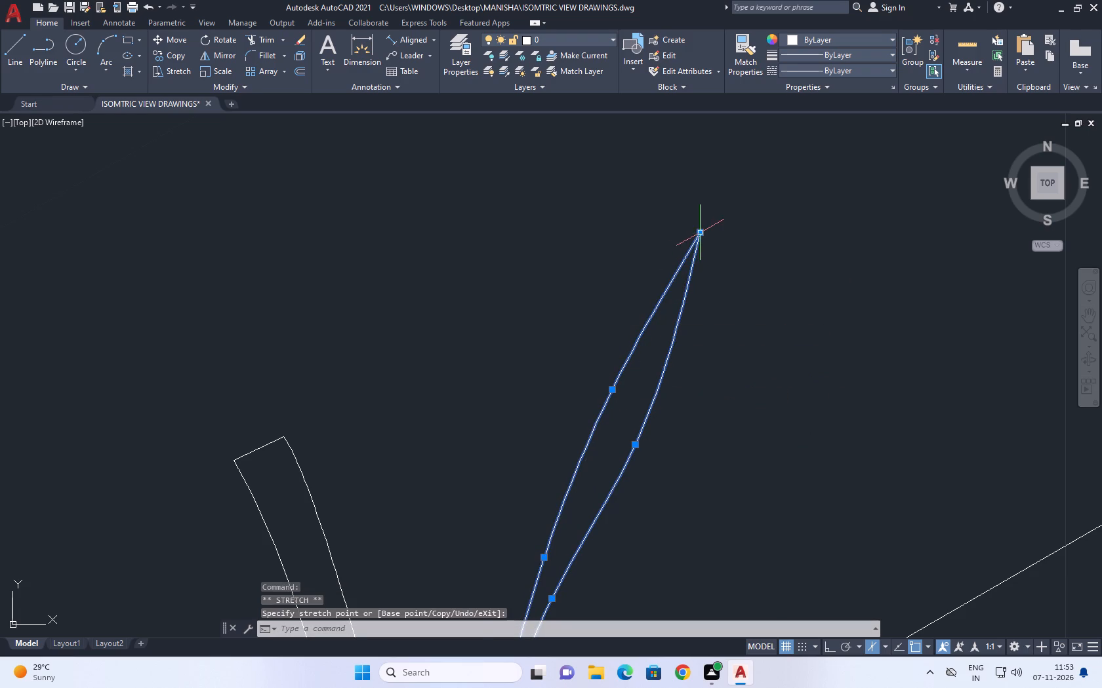
# Pull the branch splines' shared tip further down to shorten the branch again.
pyautogui.click(703, 231)
pyautogui.click(657, 347)
# Move the upper fit point of the branch's building-side spline inward to slim the branch, and clear the selection.
pyautogui.scroll(-2, 674, 302)
pyautogui.scroll(1, 648, 379)
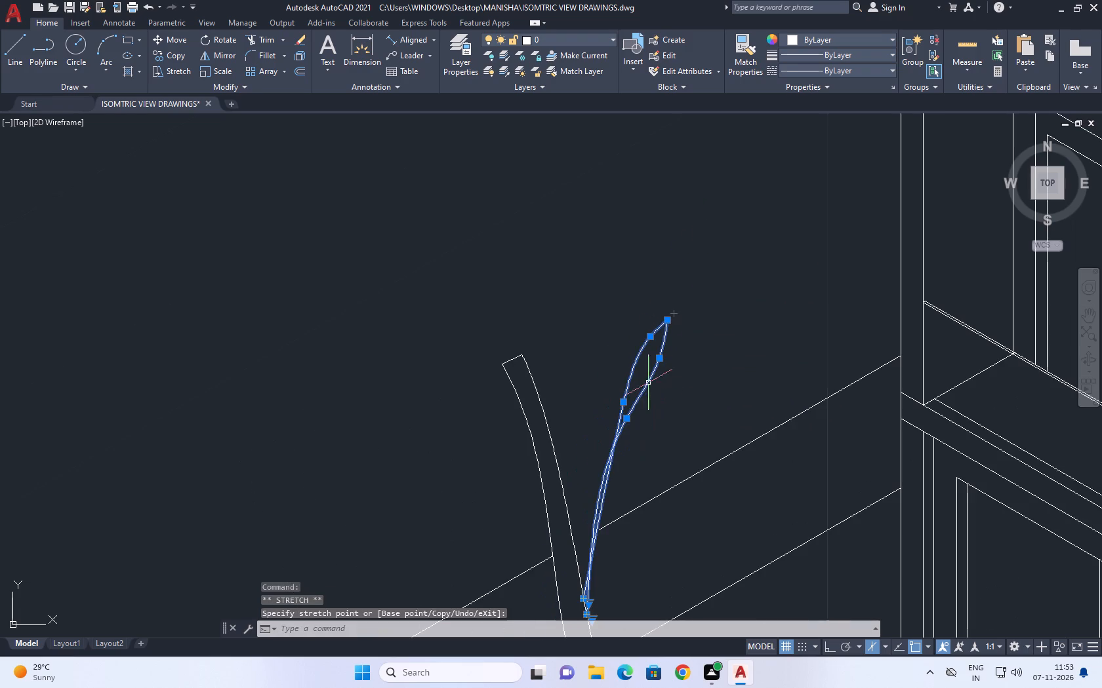
pyautogui.scroll(2, 648, 382)
pyautogui.click(694, 302)
pyautogui.click(690, 305)
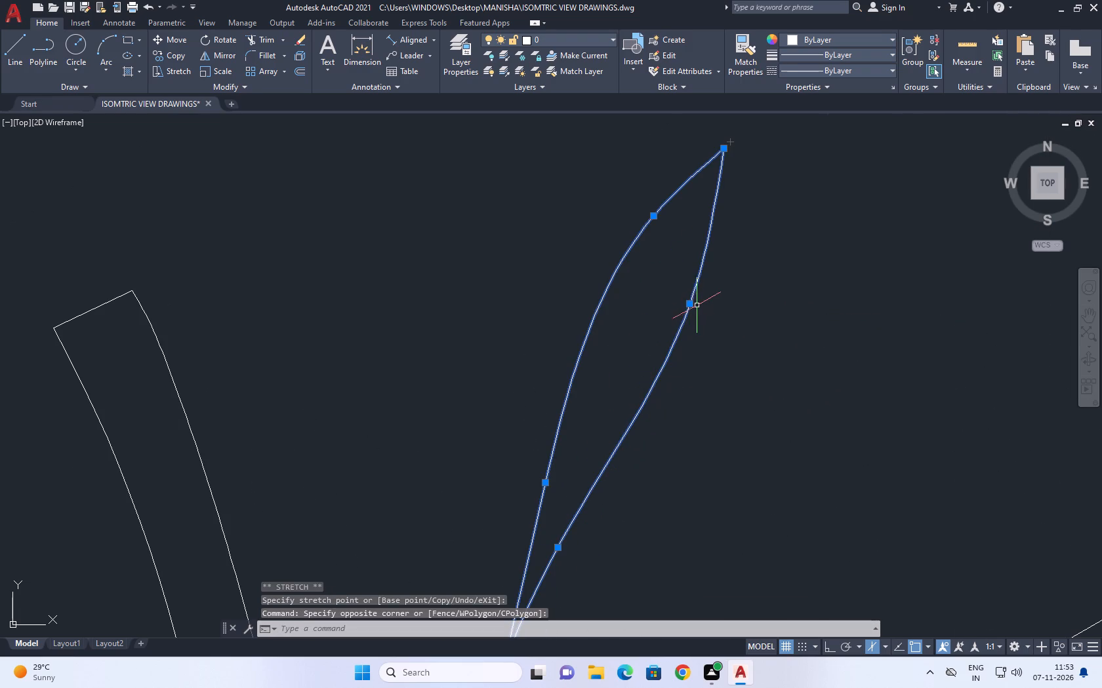
pyautogui.click(691, 303)
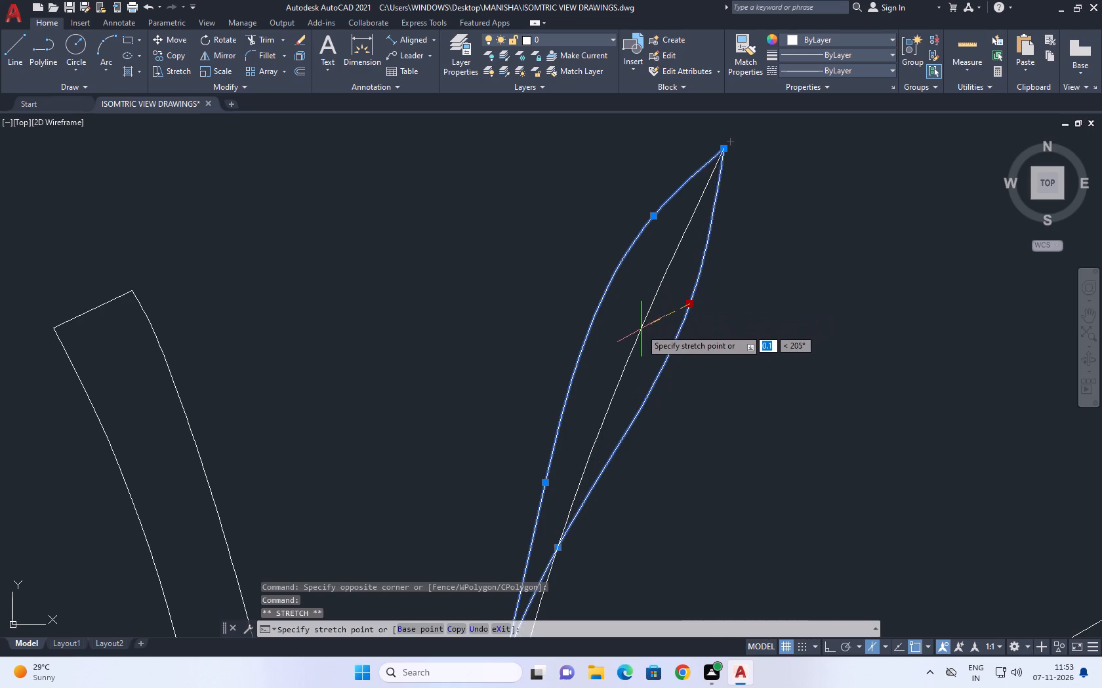
pyautogui.click(617, 352)
pyautogui.scroll(-1, 703, 300)
pyautogui.moveTo(685, 434); pyautogui.dragTo(676, 252, button='middle')
pyautogui.scroll(-1, 679, 225)
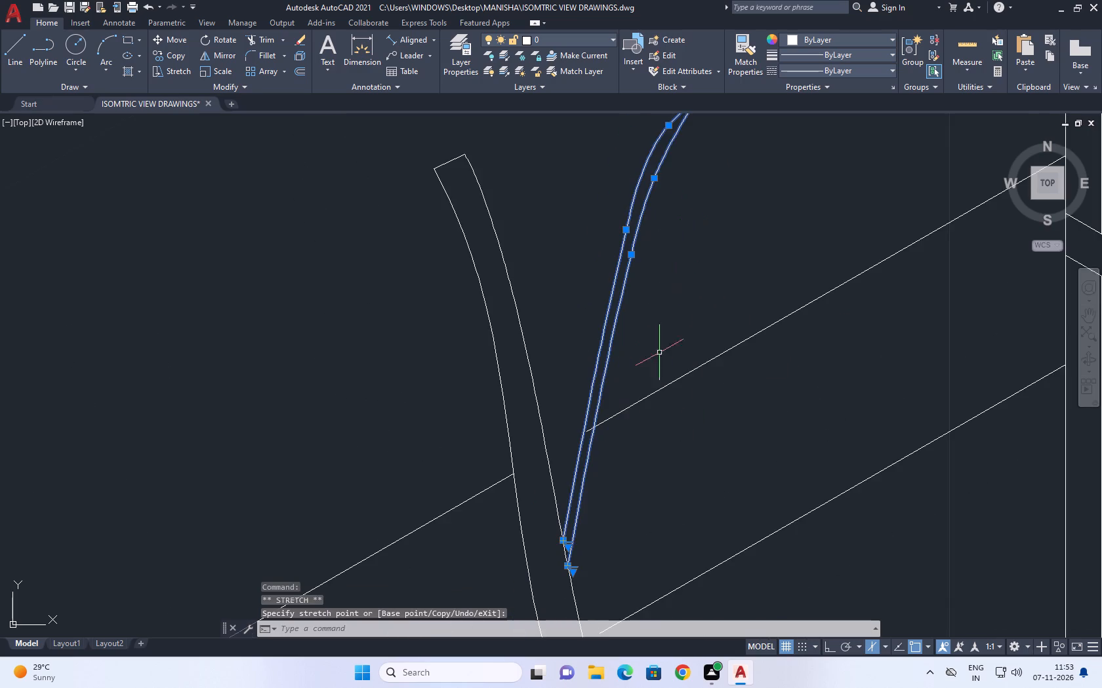
pyautogui.scroll(-1, 642, 355)
pyautogui.moveTo(669, 267); pyautogui.dragTo(672, 386, button='middle')
pyautogui.moveTo(578, 221); pyautogui.dragTo(578, 233, button='right')
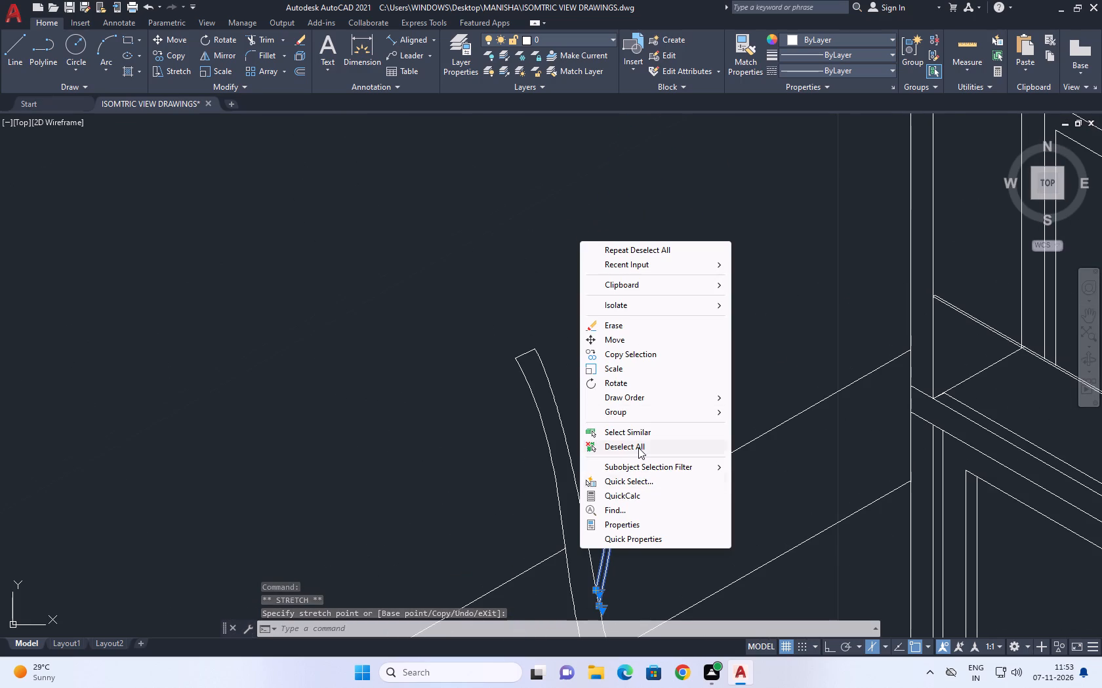
pyautogui.click(638, 448)
# Draw a three-point spline from the trunk's outer edge at the slab line, arching outward away from the building, as a second branch's underside.
pyautogui.scroll(-1, 656, 335)
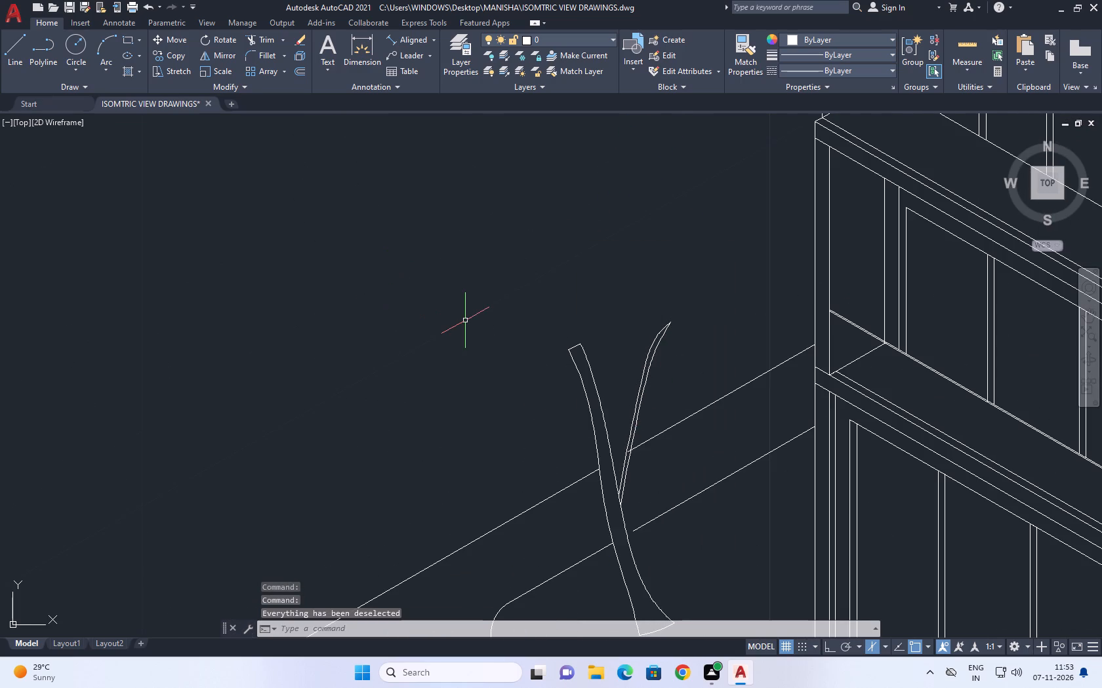
pyautogui.write('SPL')
pyautogui.press('space')
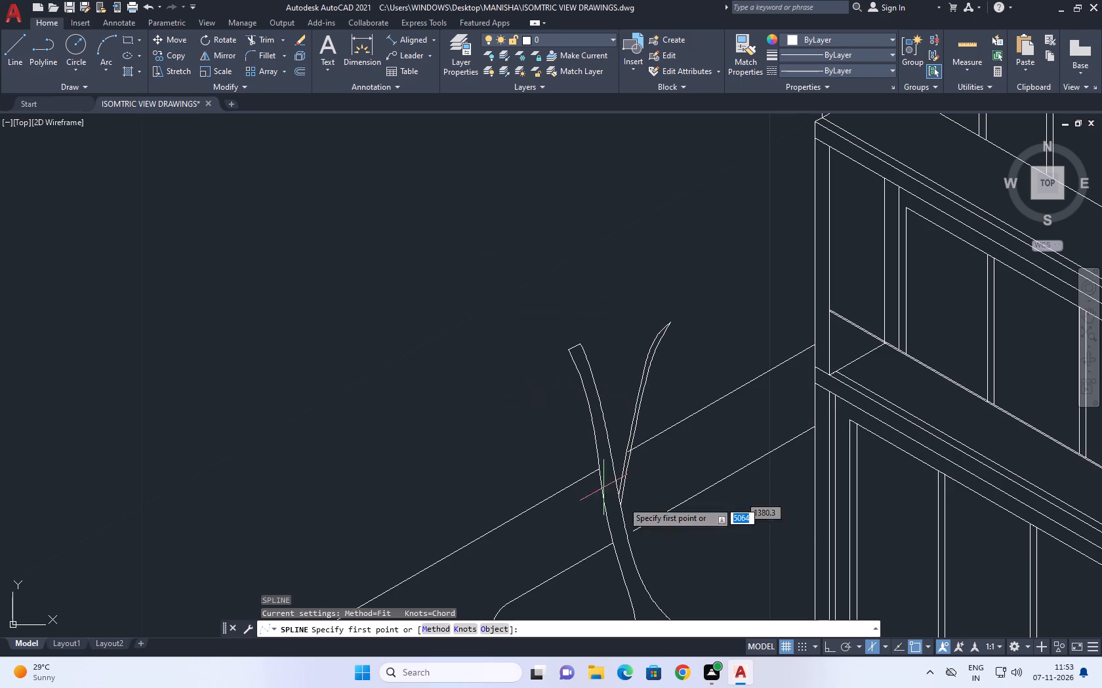
pyautogui.click(596, 472)
pyautogui.click(544, 446)
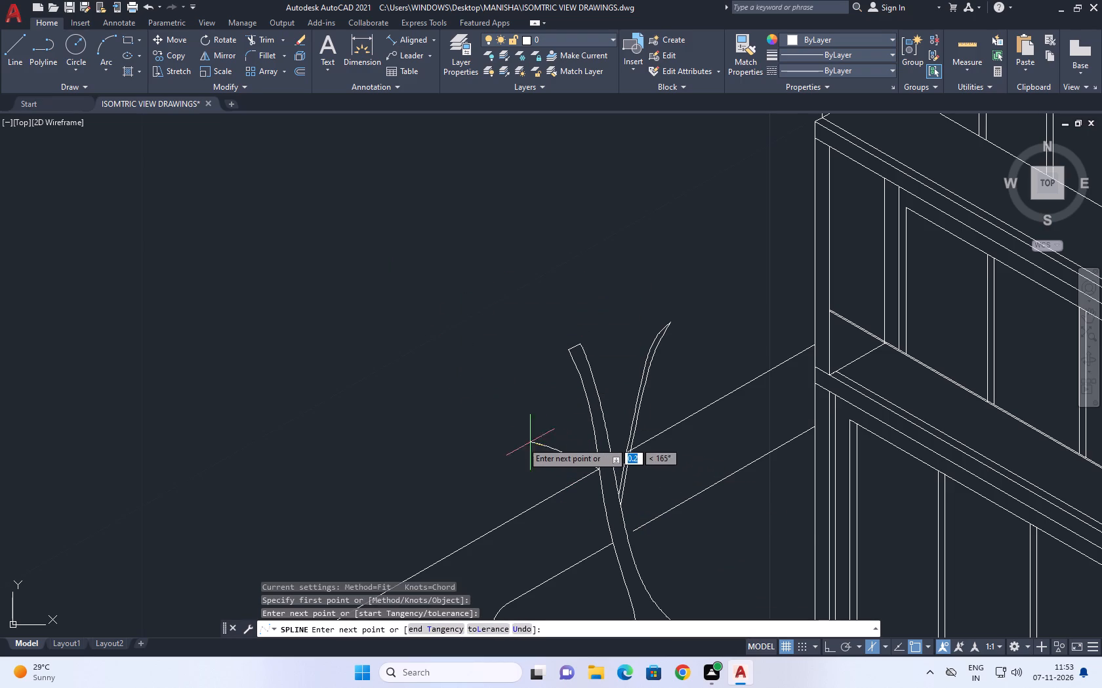
pyautogui.click(416, 444)
pyautogui.scroll(1, 436, 436)
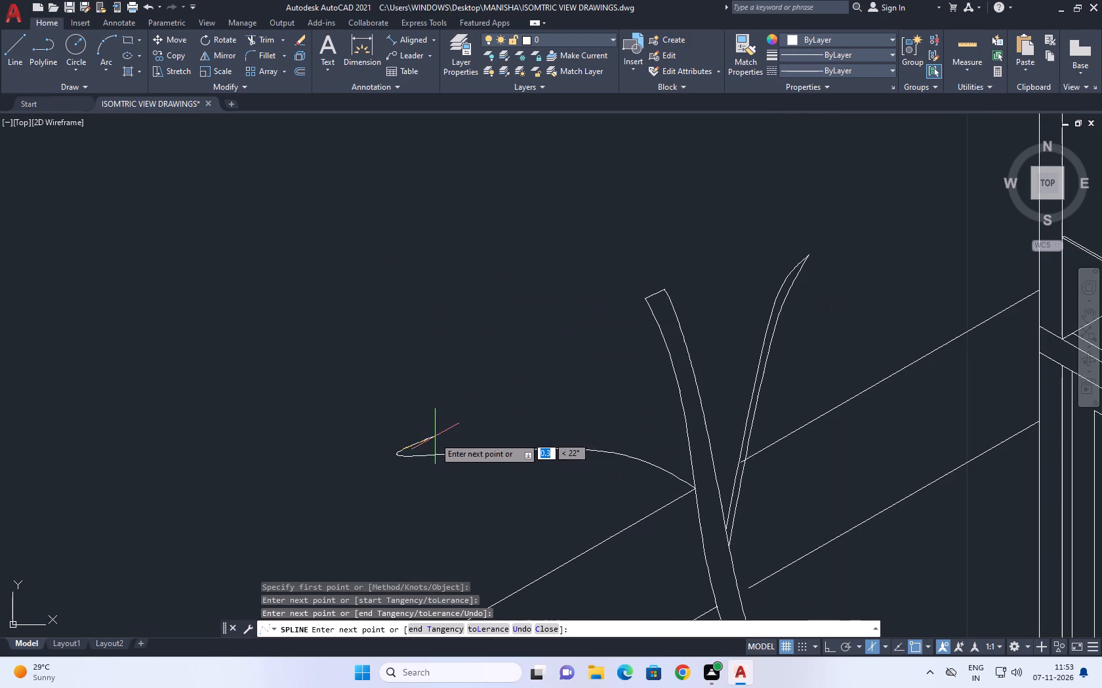
pyautogui.press('space')
# Draw the second branch's upper spline from its tip back to the trunk, ending just above the lower spline's start.
pyautogui.press('space')
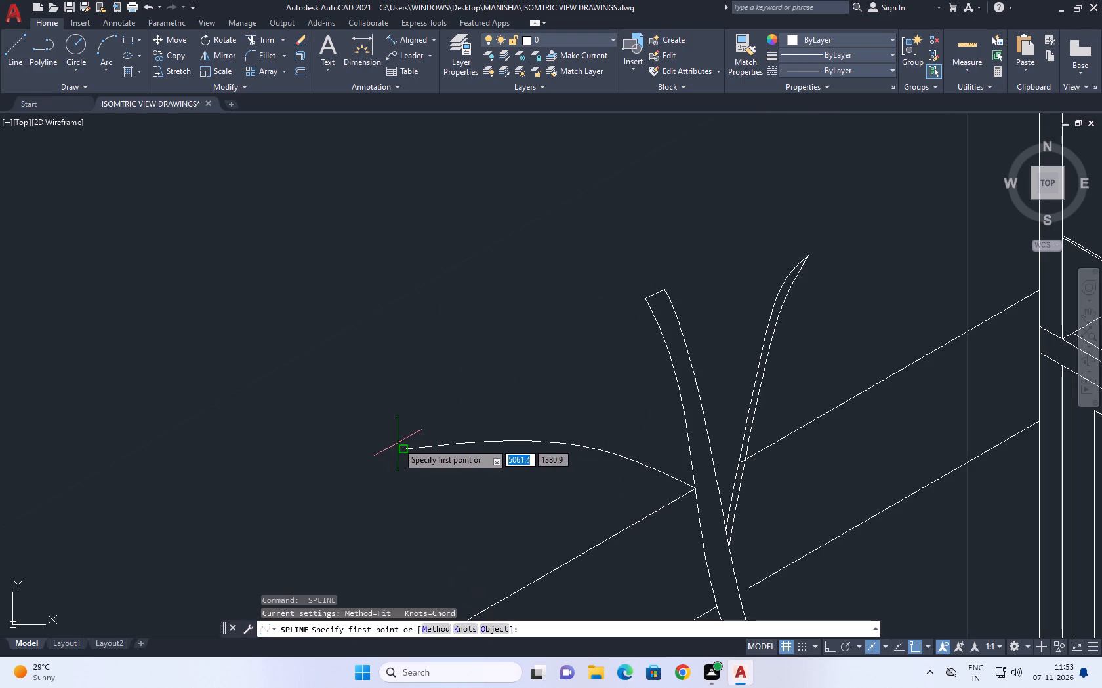
pyautogui.click(403, 446)
pyautogui.click(460, 434)
pyautogui.moveTo(550, 433); pyautogui.dragTo(569, 433)
pyautogui.click(636, 446)
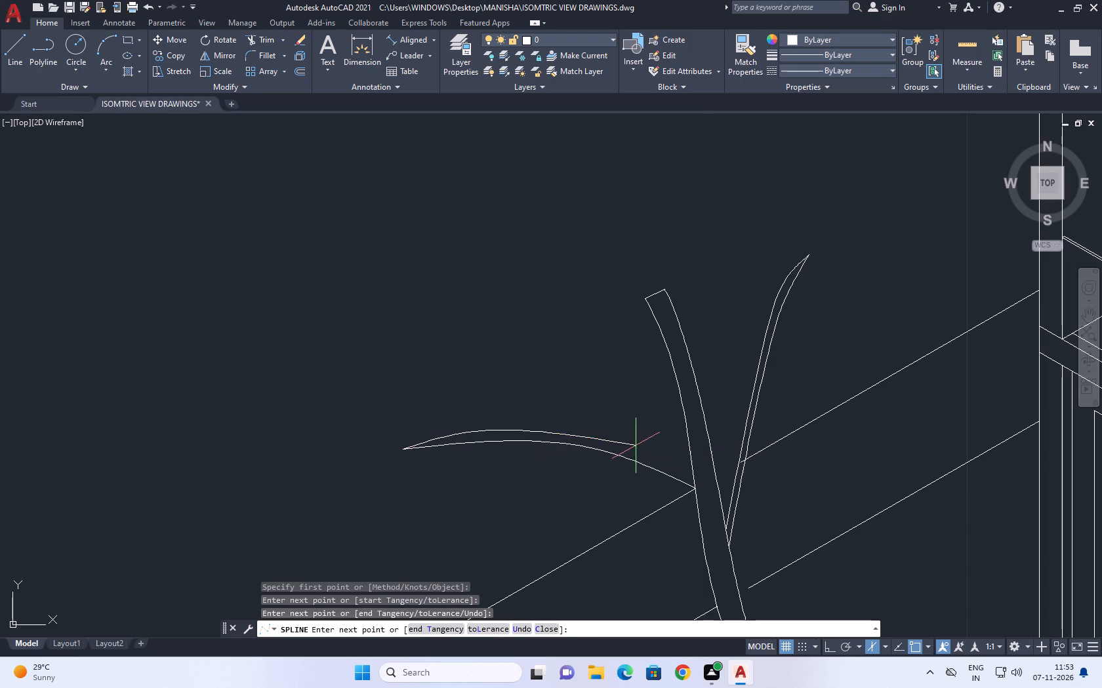
pyautogui.click(697, 482)
pyautogui.press('space')
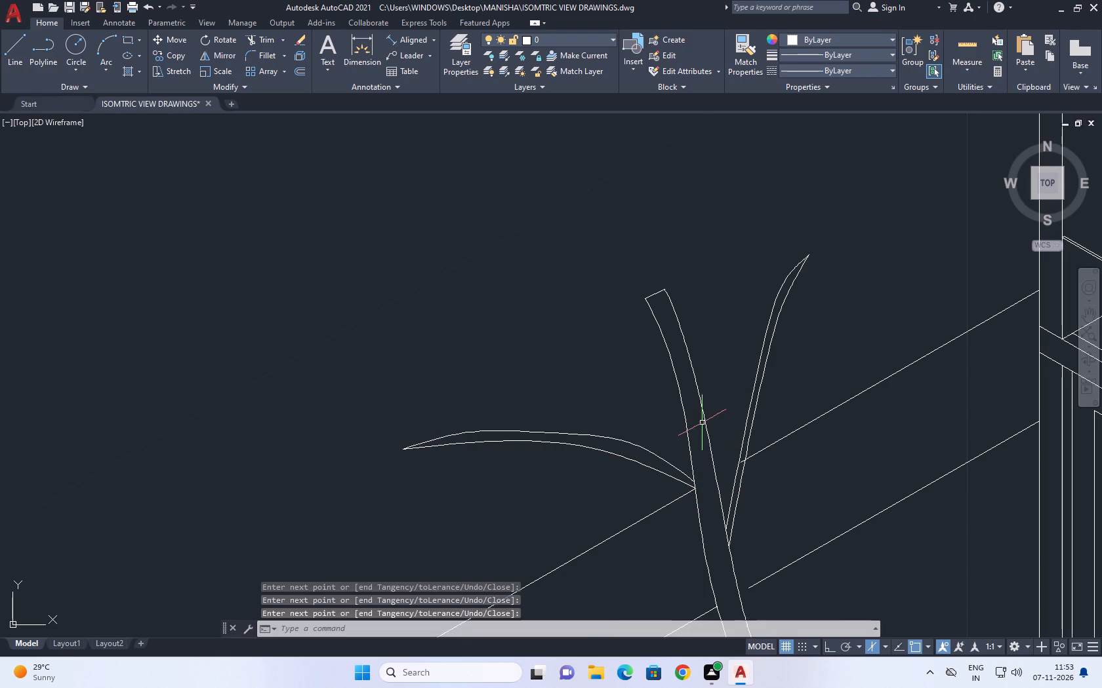
# Draw an eight-point spline from the trunk's outer edge above the second branch, arching away from the building, as a third branch's upper side.
pyautogui.moveTo(702, 419); pyautogui.dragTo(714, 498, button='middle')
pyautogui.press('space')
pyautogui.click(698, 510)
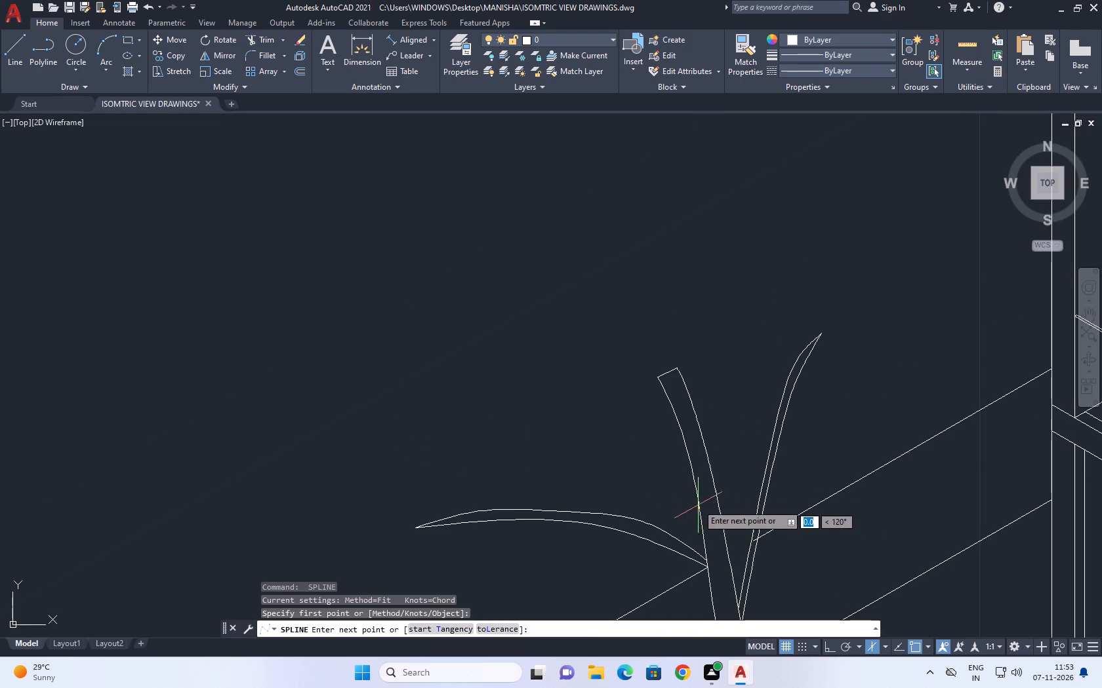
pyautogui.moveTo(689, 489); pyautogui.dragTo(685, 483)
pyautogui.click(666, 467)
pyautogui.moveTo(647, 459); pyautogui.dragTo(632, 455)
pyautogui.click(594, 451)
pyautogui.click(575, 448)
pyautogui.click(550, 448)
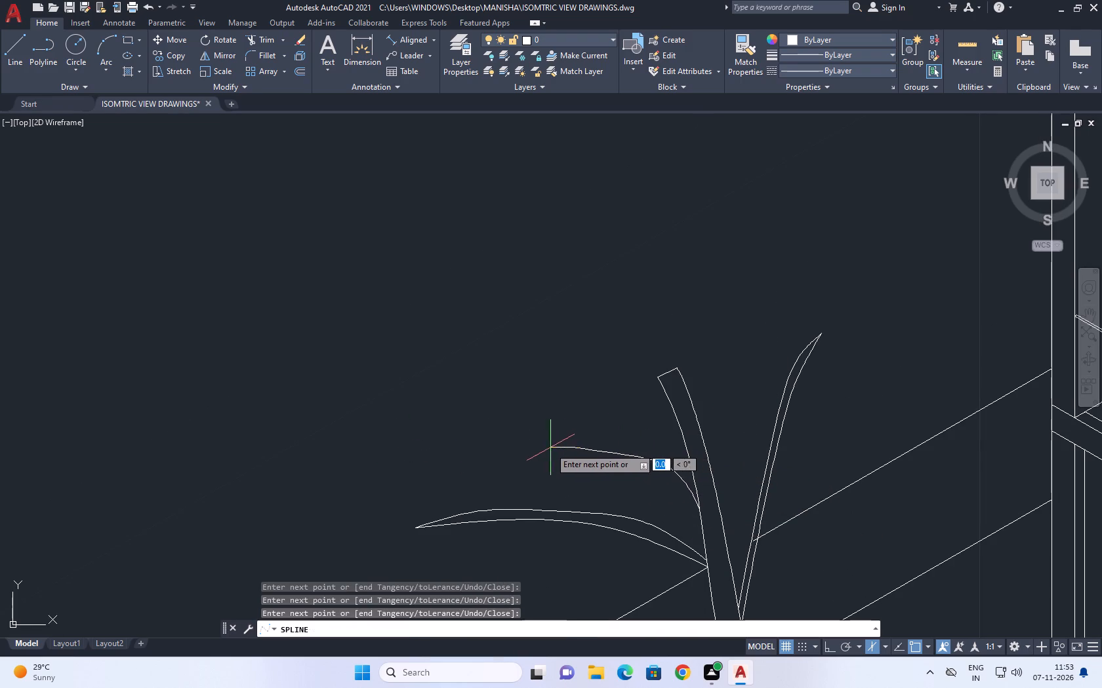
pyautogui.click(535, 451)
pyautogui.press('space')
# Draw the third branch's lower spline from its tip through one middle point back to the trunk, ending just below the upper spline's start.
pyautogui.press('space')
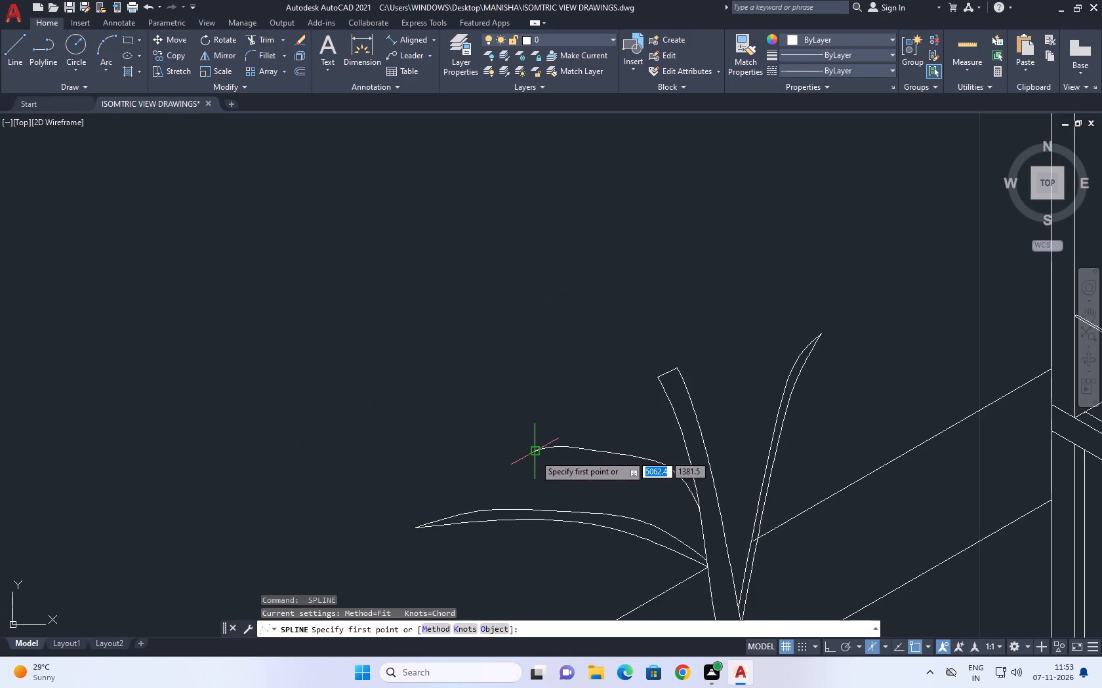
pyautogui.click(535, 455)
pyautogui.click(577, 466)
pyautogui.hotkey('ctrl', 'z')
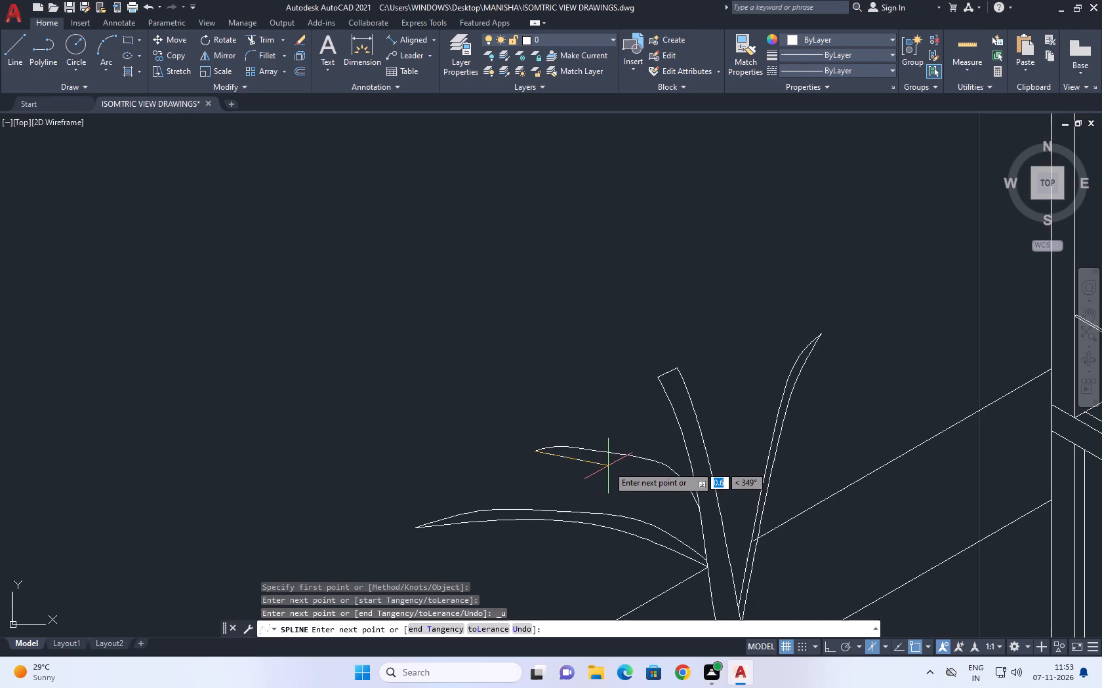
pyautogui.click(619, 462)
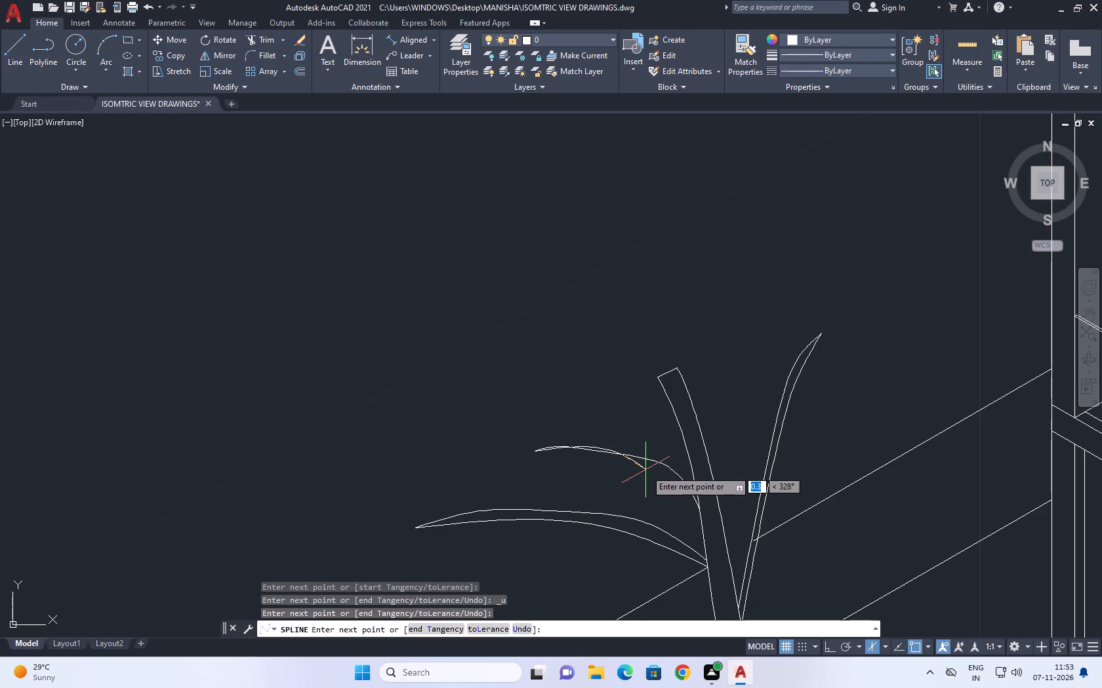
pyautogui.hotkey('ctrl', 'z')
pyautogui.scroll(2, 607, 466)
pyautogui.click(612, 460)
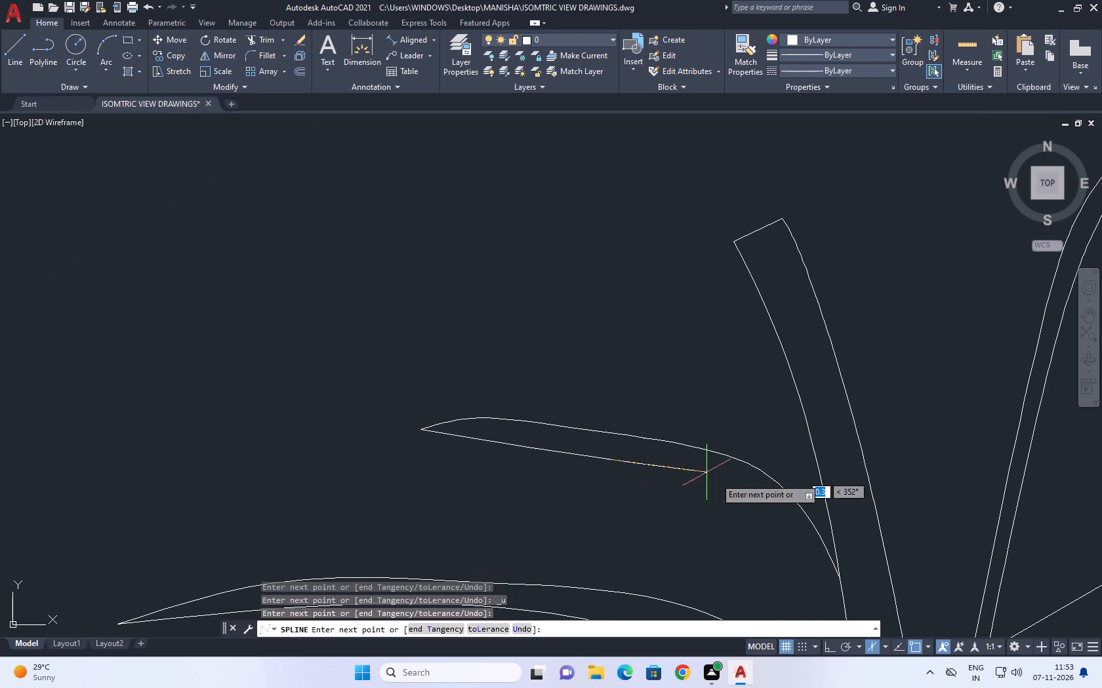
pyautogui.moveTo(802, 522); pyautogui.dragTo(752, 473, button='middle')
pyautogui.click(796, 558)
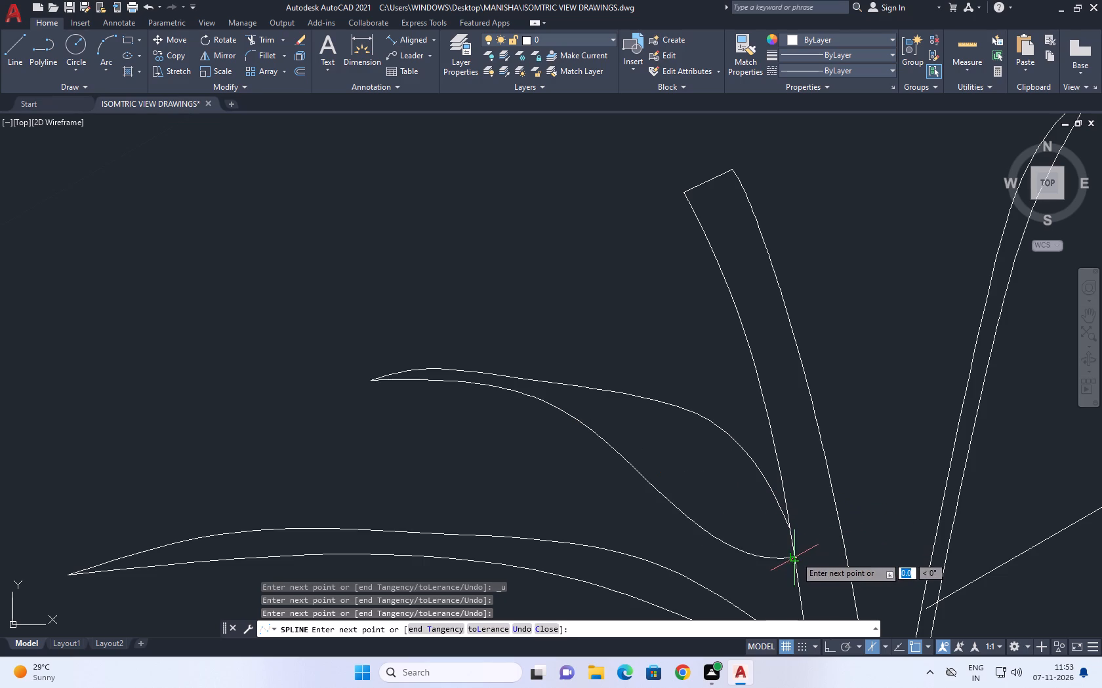
pyautogui.press('space')
# Move the third branch's upper-spline fit point at the bend slightly inward to slim the branch near the trunk.
pyautogui.click(737, 417)
pyautogui.click(709, 445)
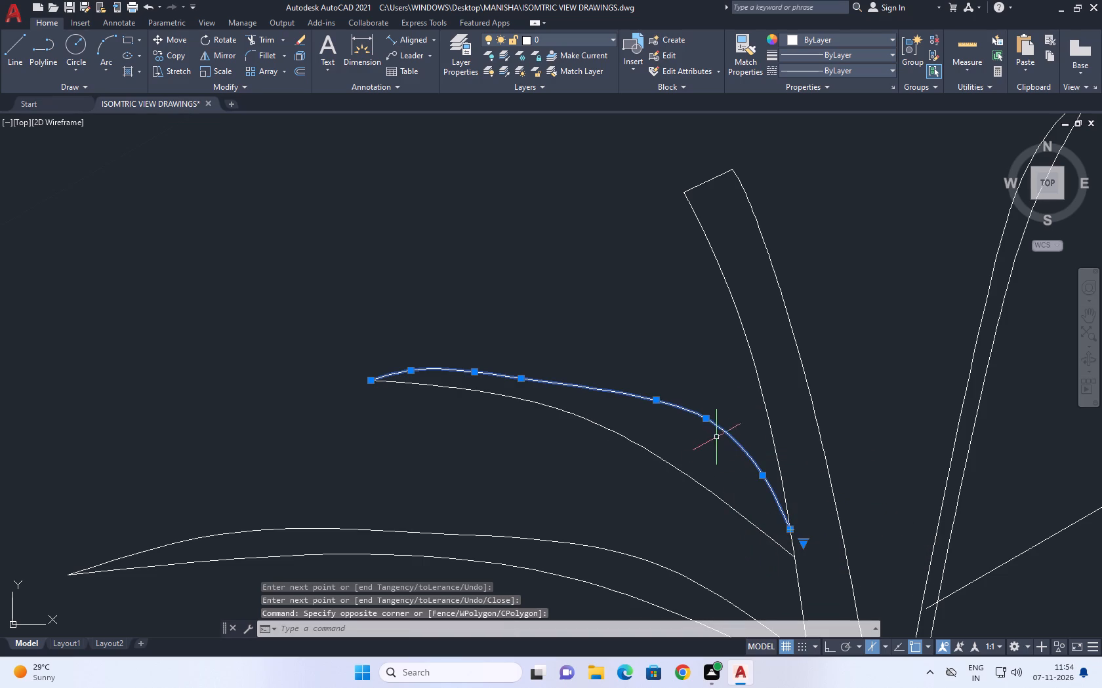
pyautogui.click(707, 417)
pyautogui.click(701, 428)
# Draw a four-point spline from the trunk's building-side edge, rising and curving toward the building, as a fourth branch's upper side.
pyautogui.scroll(-2, 724, 434)
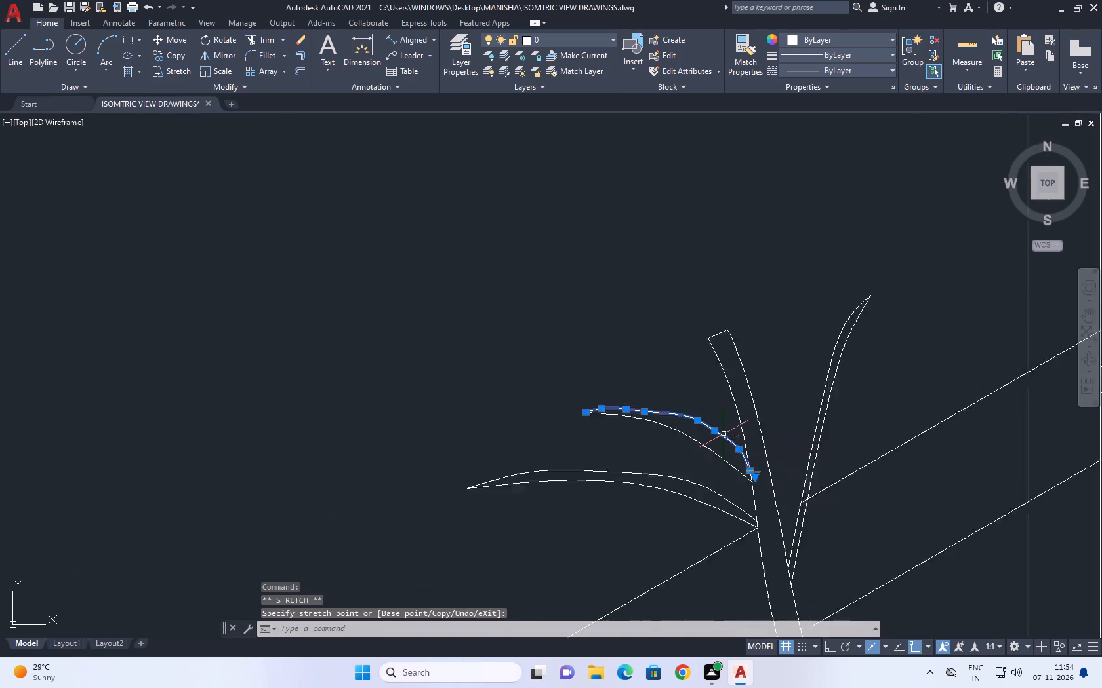
pyautogui.scroll(-1, 724, 434)
pyautogui.moveTo(790, 399); pyautogui.dragTo(739, 455, button='middle')
pyautogui.rightClick(693, 354)
pyautogui.click(754, 12)
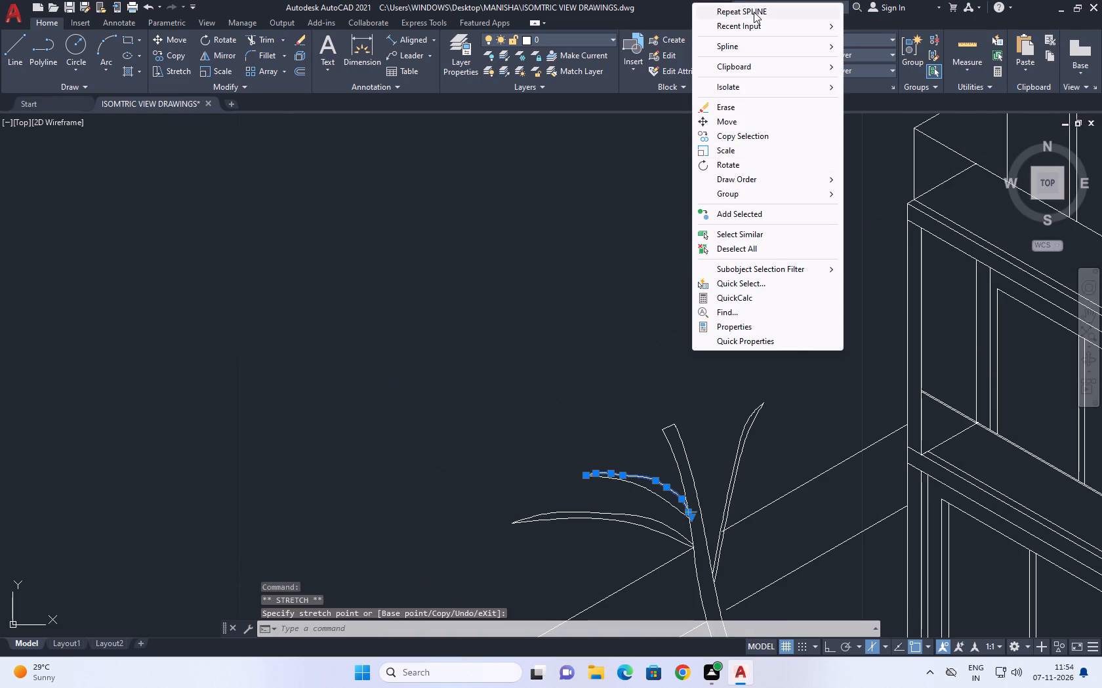
pyautogui.scroll(2, 692, 517)
pyautogui.click(706, 484)
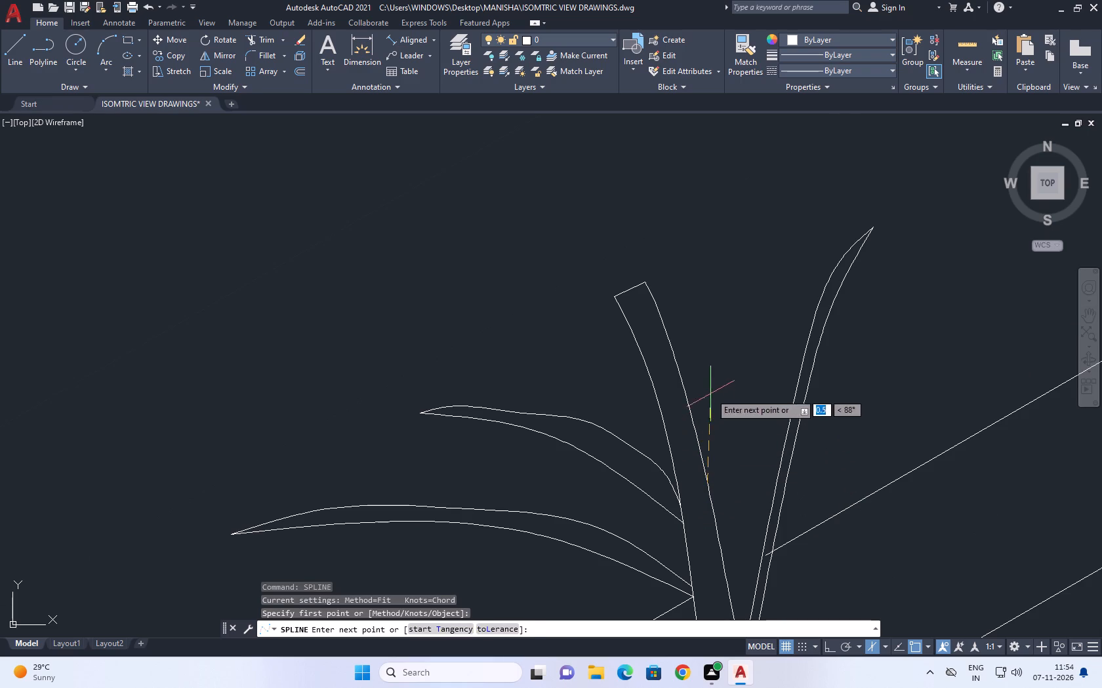
pyautogui.click(710, 393)
pyautogui.click(721, 313)
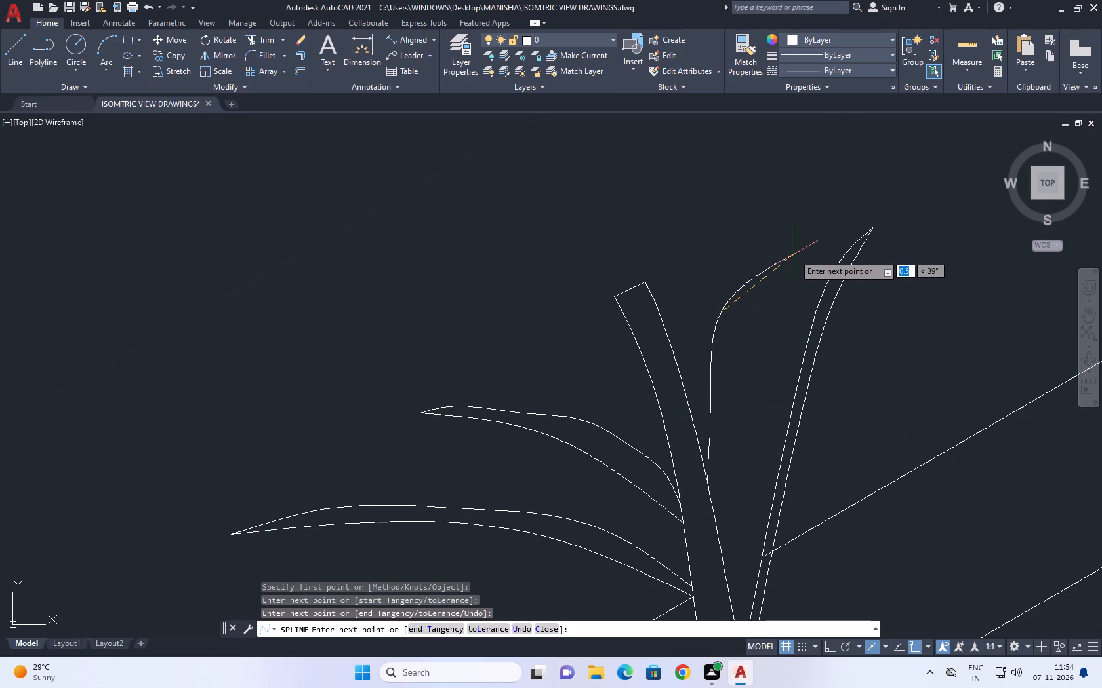
pyautogui.click(794, 254)
pyautogui.press('space')
# Draw the fourth branch's lower spline from the trunk just below the upper spline's start, through two points to the tip.
pyautogui.press('space')
pyautogui.click(712, 501)
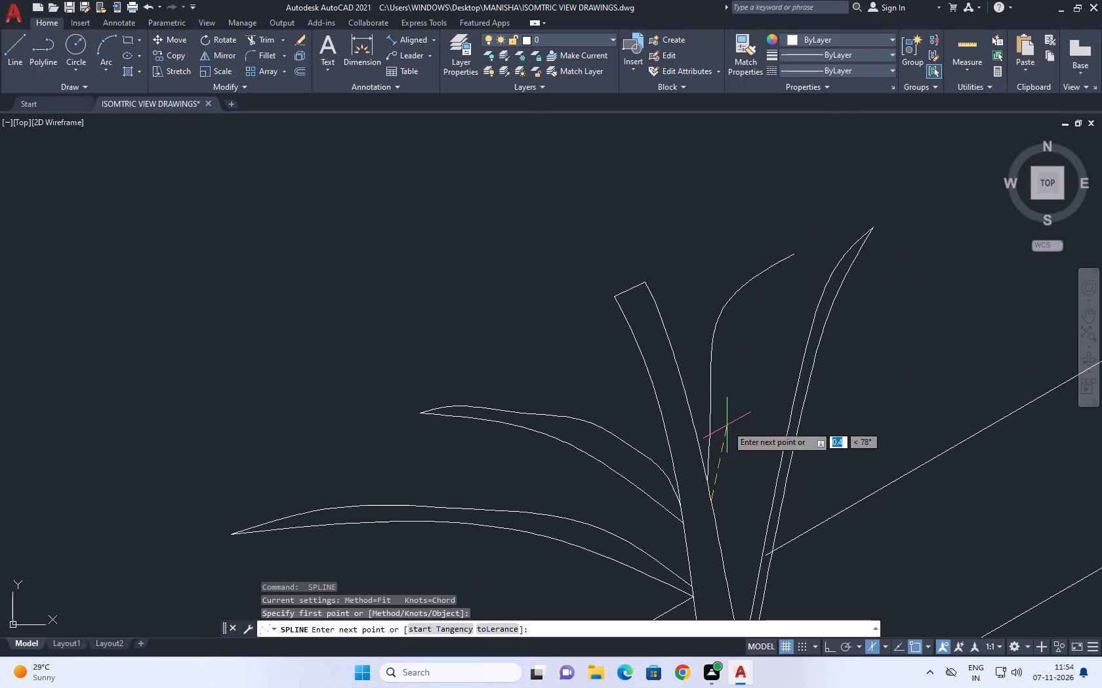
pyautogui.click(727, 341)
pyautogui.click(753, 296)
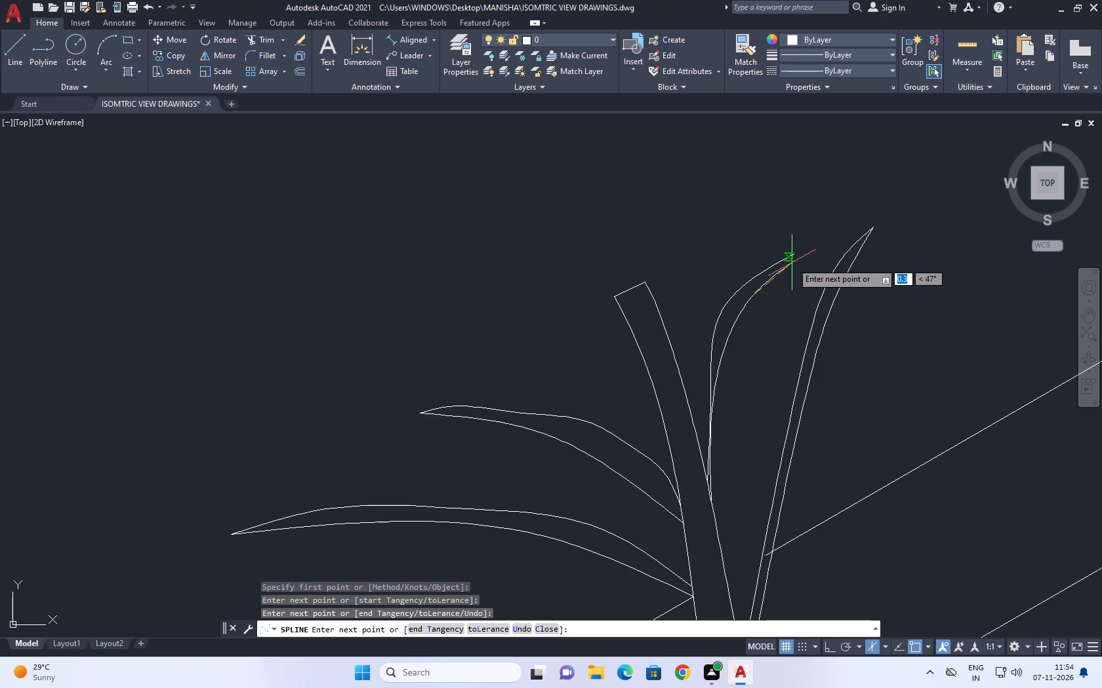
pyautogui.click(793, 258)
pyautogui.press('space')
# Move the lower middle fit point of the fourth branch's lower spline down toward the trunk to separate its two edges.
pyautogui.click(719, 364)
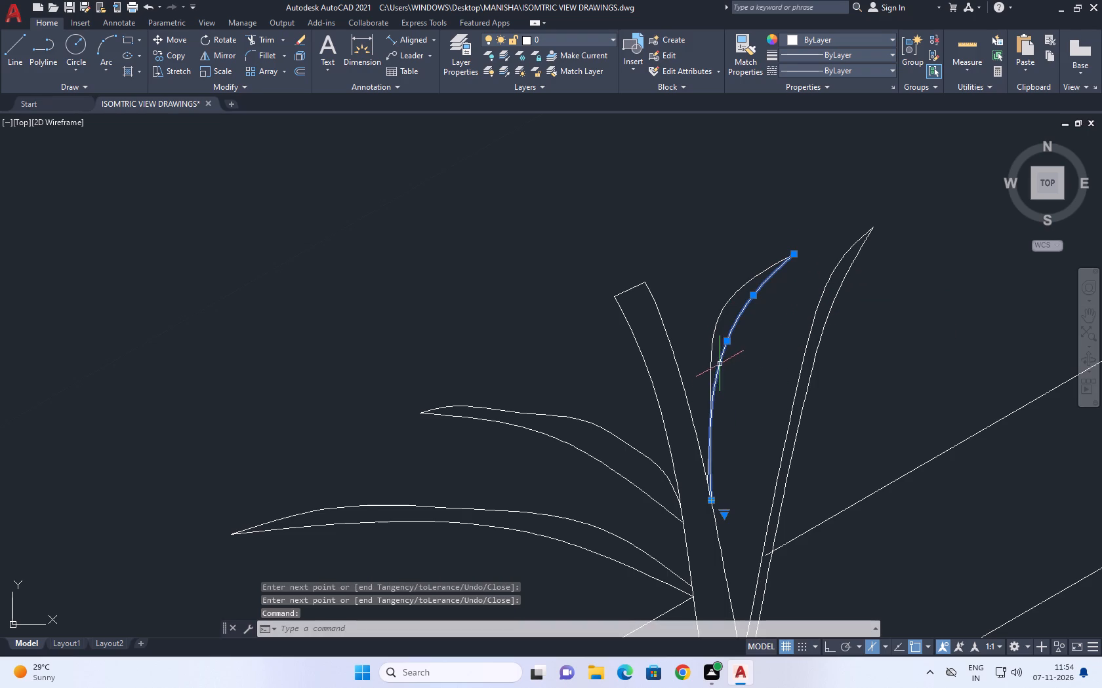
pyautogui.click(725, 343)
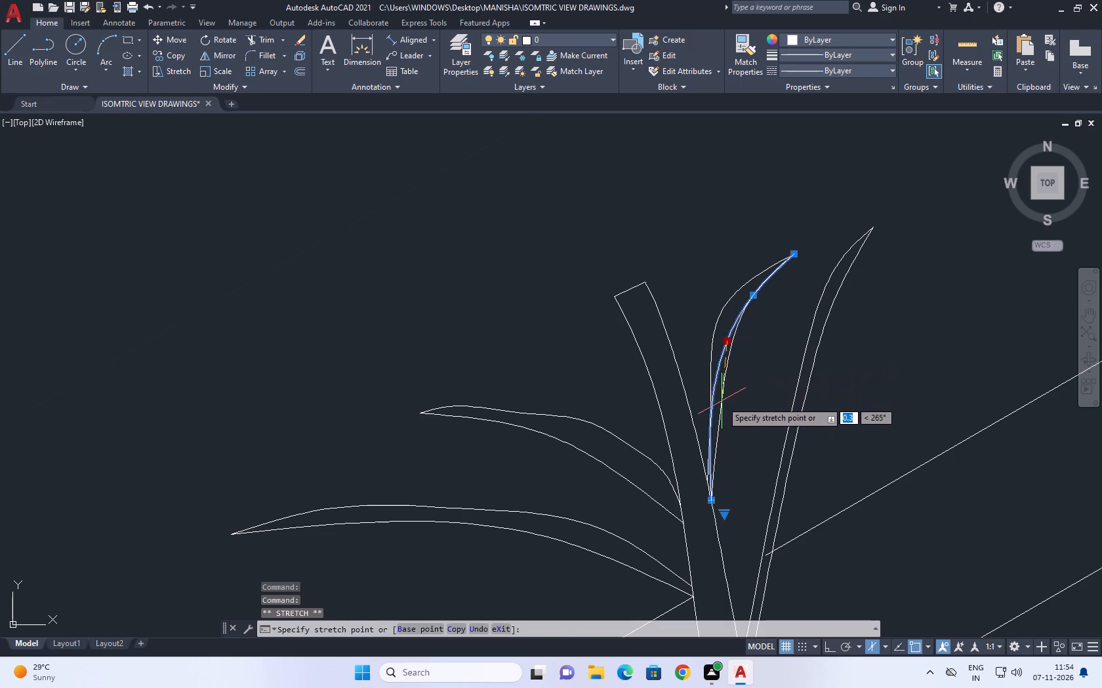
pyautogui.click(722, 401)
# Draw a three-point spline from the trunk top's building-side corner, arching outward away from the building, as a top branch's upper side.
pyautogui.rightClick(698, 290)
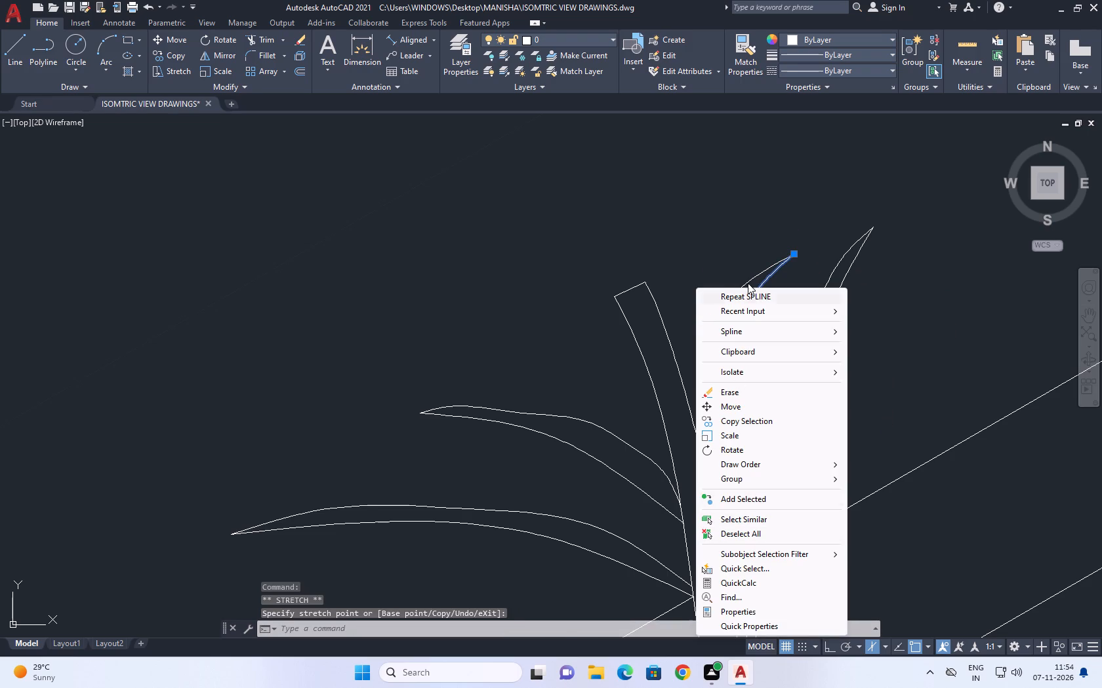
pyautogui.click(752, 296)
pyautogui.moveTo(648, 318); pyautogui.dragTo(698, 468, button='middle')
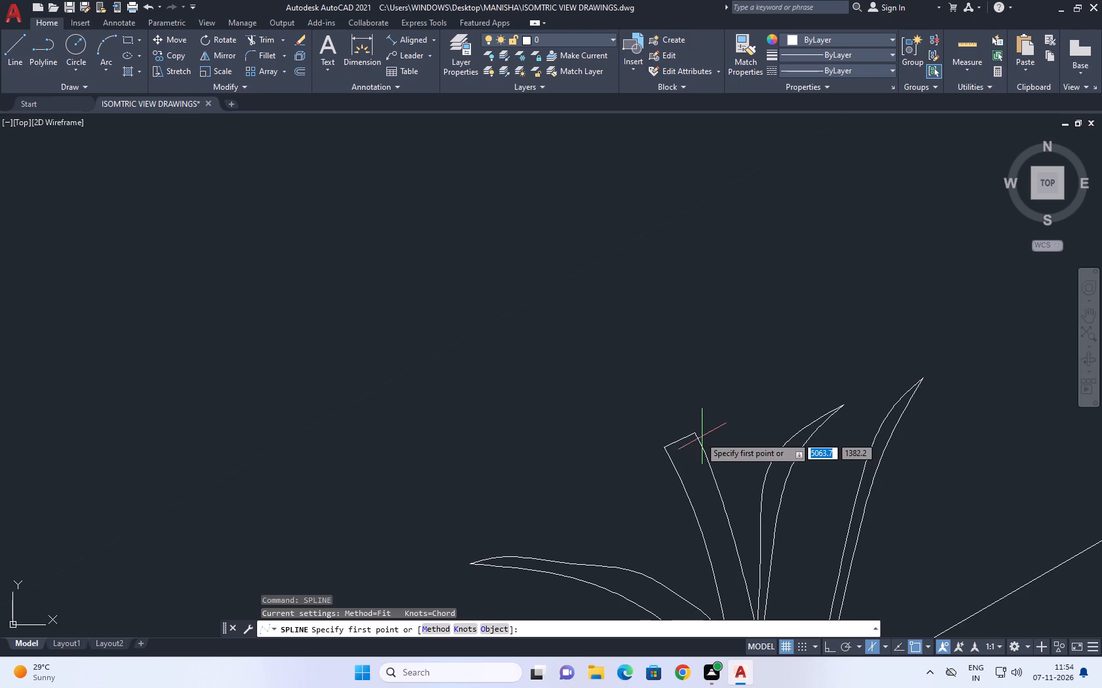
pyautogui.click(695, 434)
pyautogui.click(613, 353)
pyautogui.click(403, 363)
pyautogui.press('space')
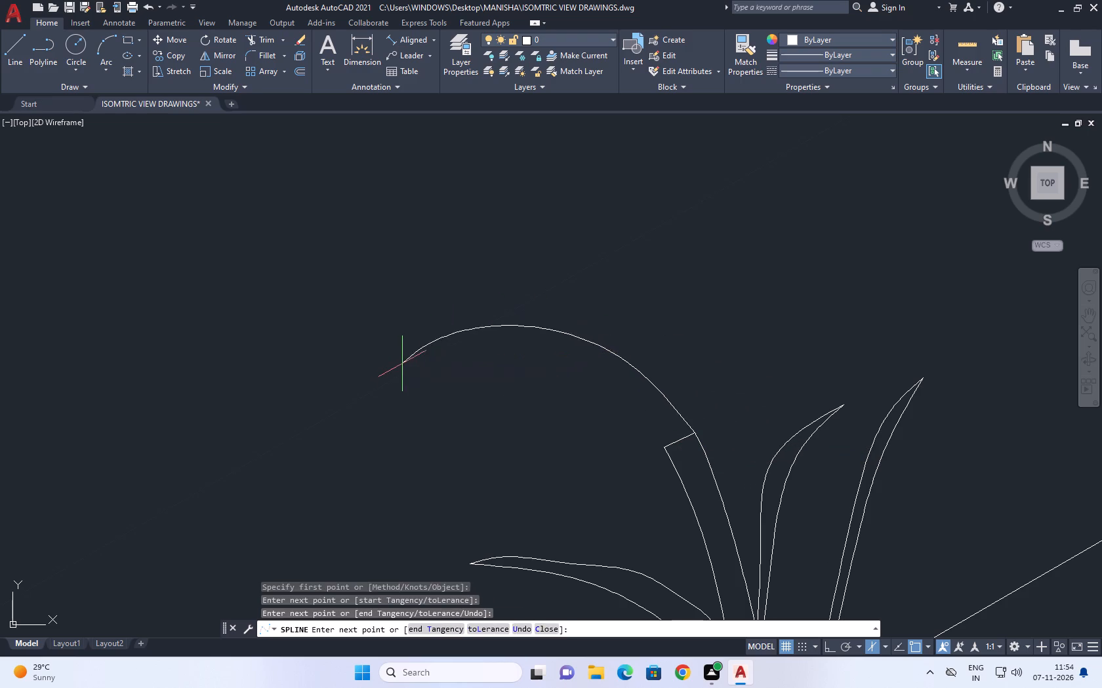
# Draw the top branch's underside spline from its tip through one middle point to the trunk's top edge.
pyautogui.press('space')
pyautogui.click(403, 364)
pyautogui.click(511, 357)
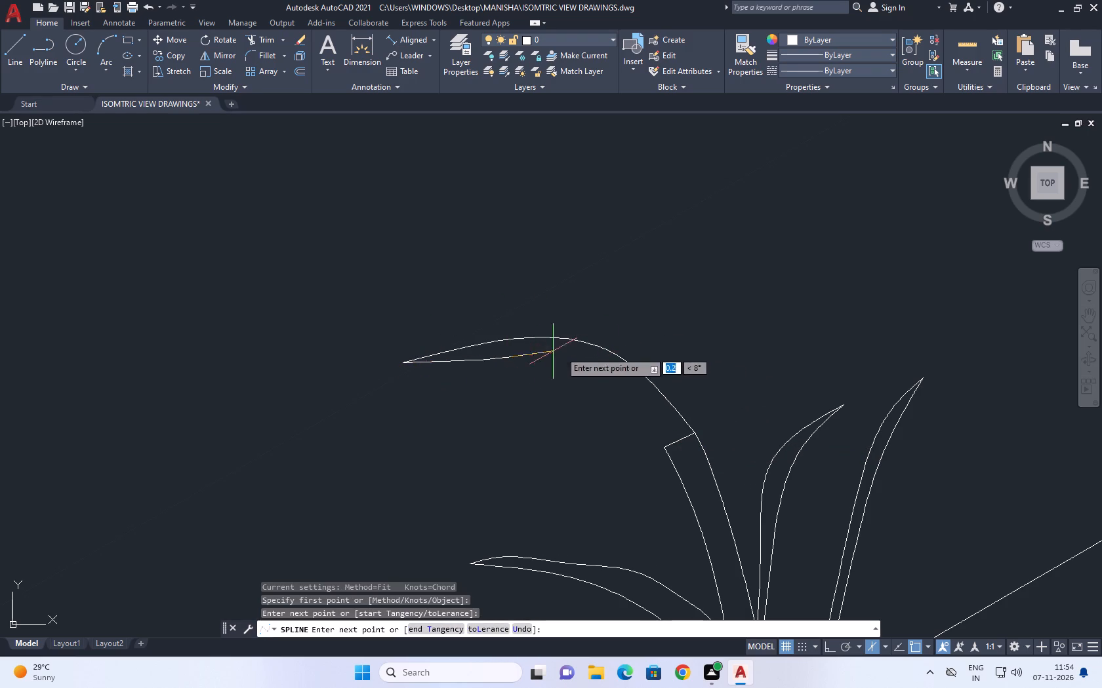
pyautogui.click(681, 436)
pyautogui.scroll(-3, 663, 349)
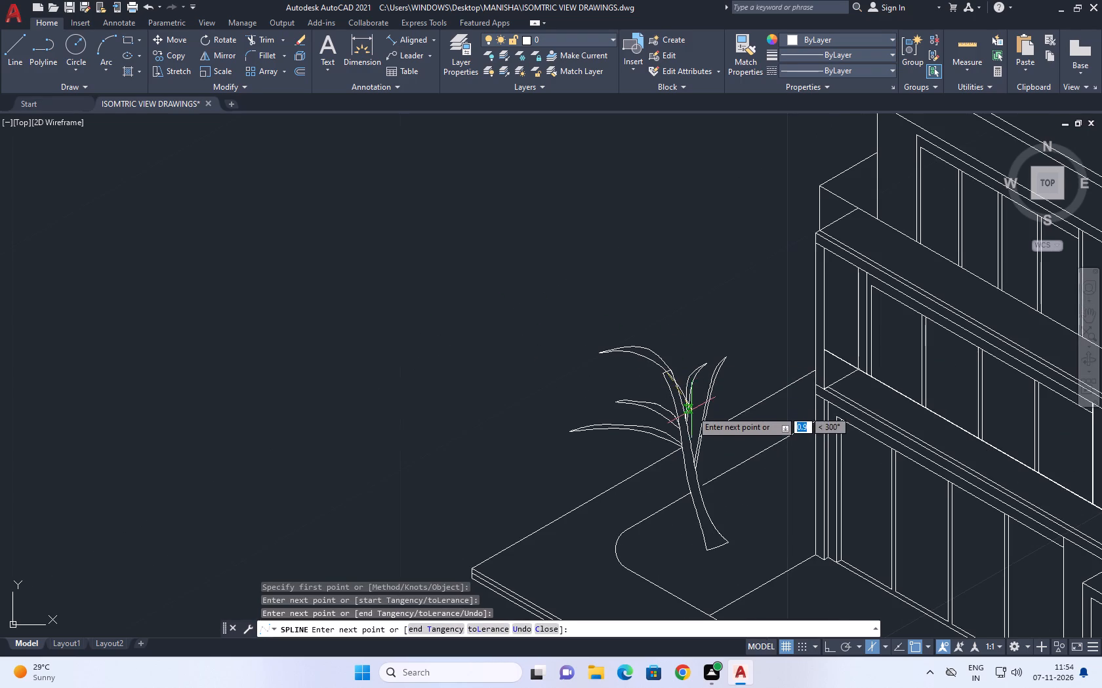
pyautogui.press('space')
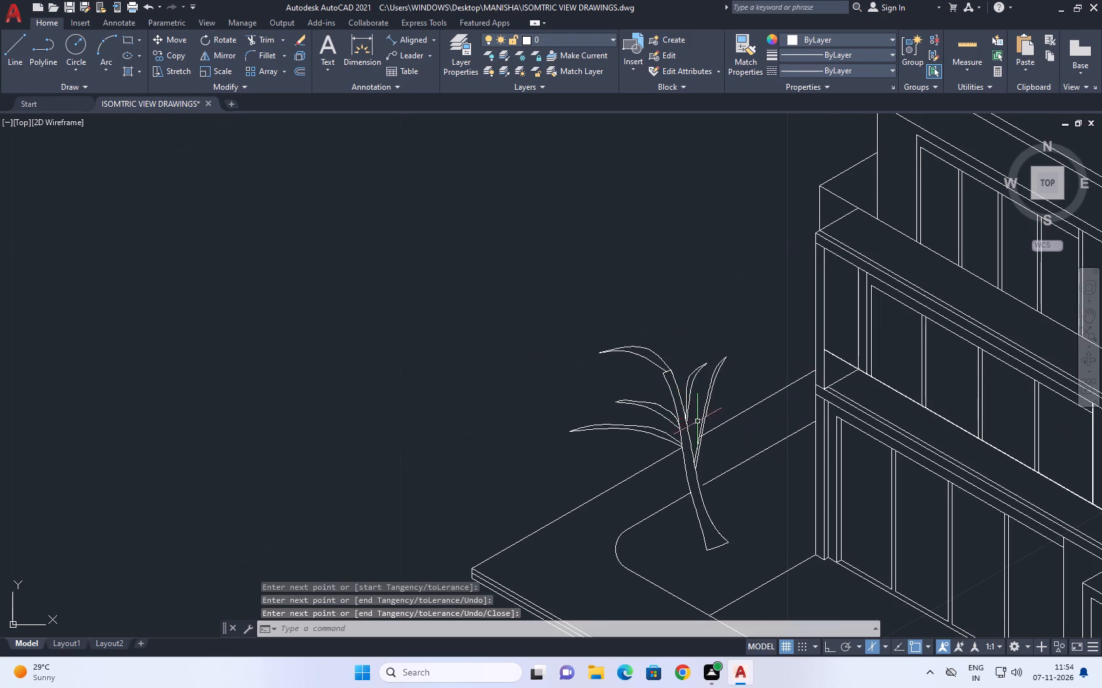
# Draw a three-point spline from the trunk's outer edge just below its top, arching outward beneath the top branch.
pyautogui.scroll(2, 699, 444)
pyautogui.press('space')
pyautogui.moveTo(618, 311); pyautogui.dragTo(666, 465, button='middle')
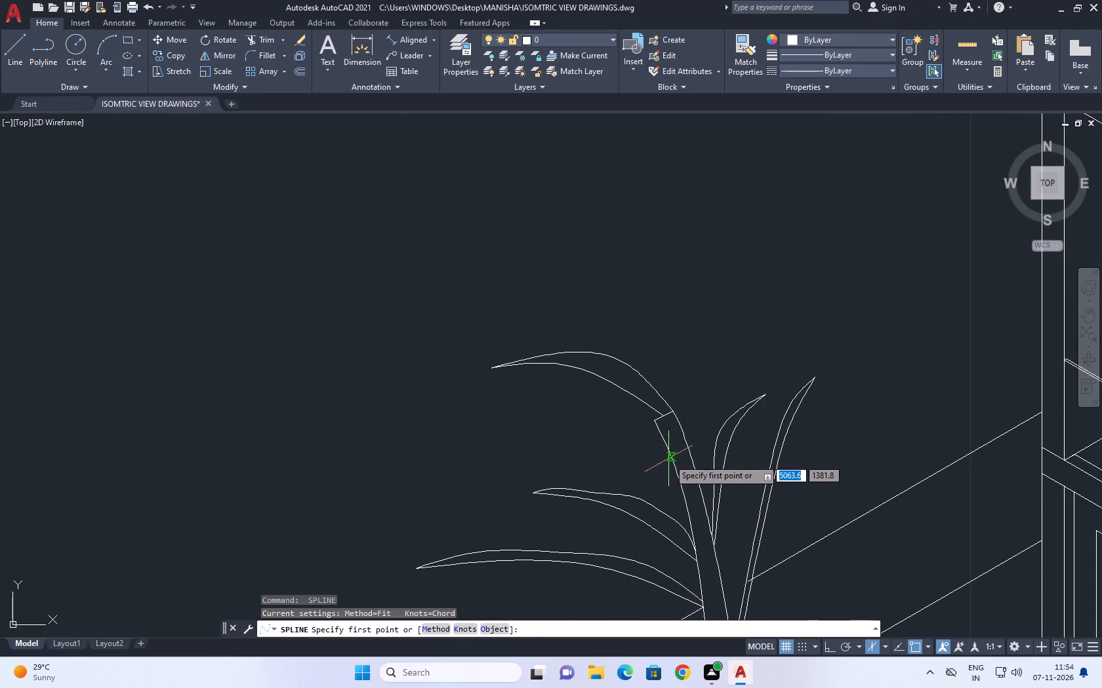
pyautogui.click(668, 459)
pyautogui.click(558, 400)
pyautogui.moveTo(496, 434); pyautogui.dragTo(484, 440)
pyautogui.press('space')
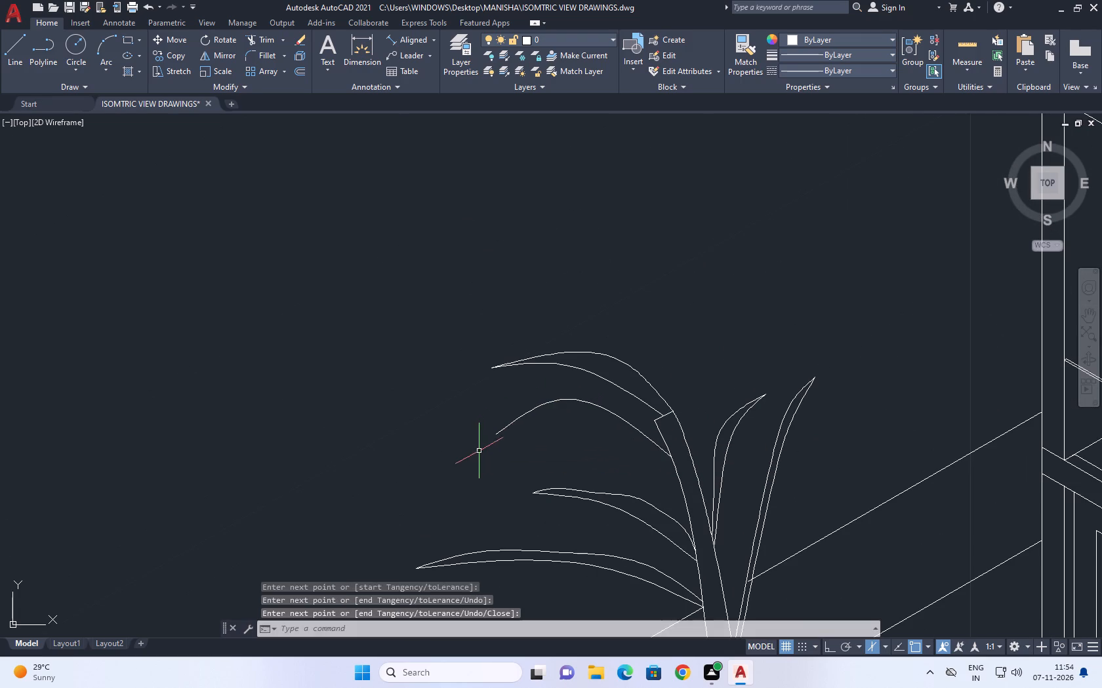
# Draw this branch's lower spline from its tip through one middle point, running slightly past the trunk's outer edge.
pyautogui.press('space')
pyautogui.click(495, 434)
pyautogui.click(569, 407)
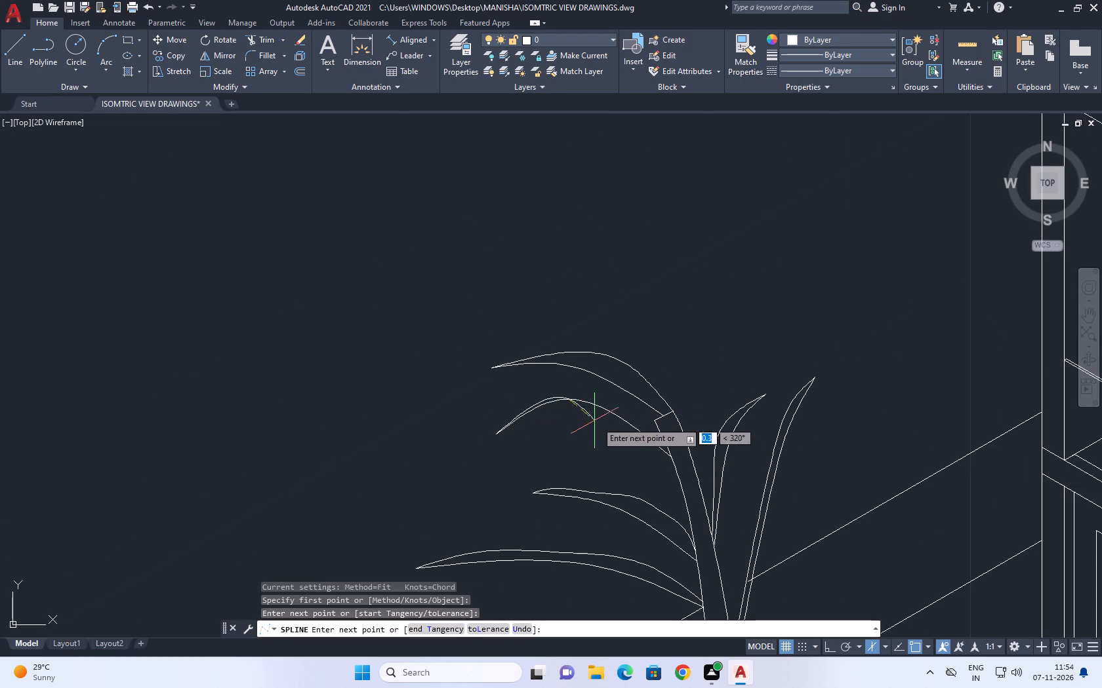
pyautogui.hotkey('ctrl', 'z')
pyautogui.scroll(2, 561, 429)
pyautogui.click(579, 394)
pyautogui.moveTo(826, 549); pyautogui.dragTo(756, 555, button='middle')
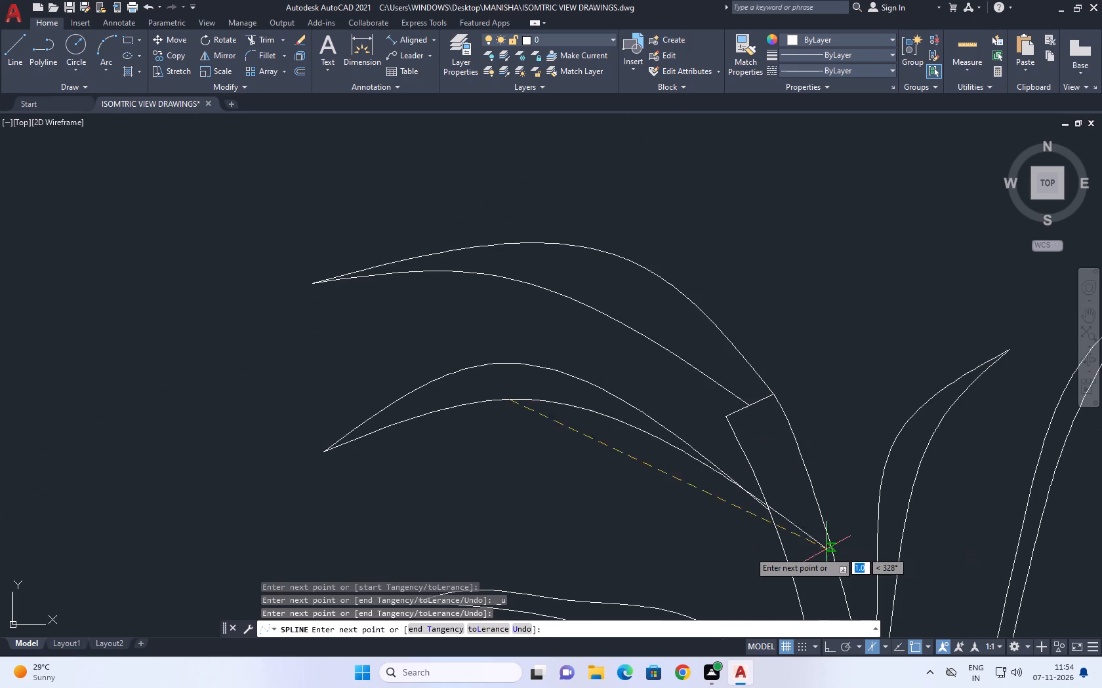
pyautogui.click(809, 575)
pyautogui.press('space')
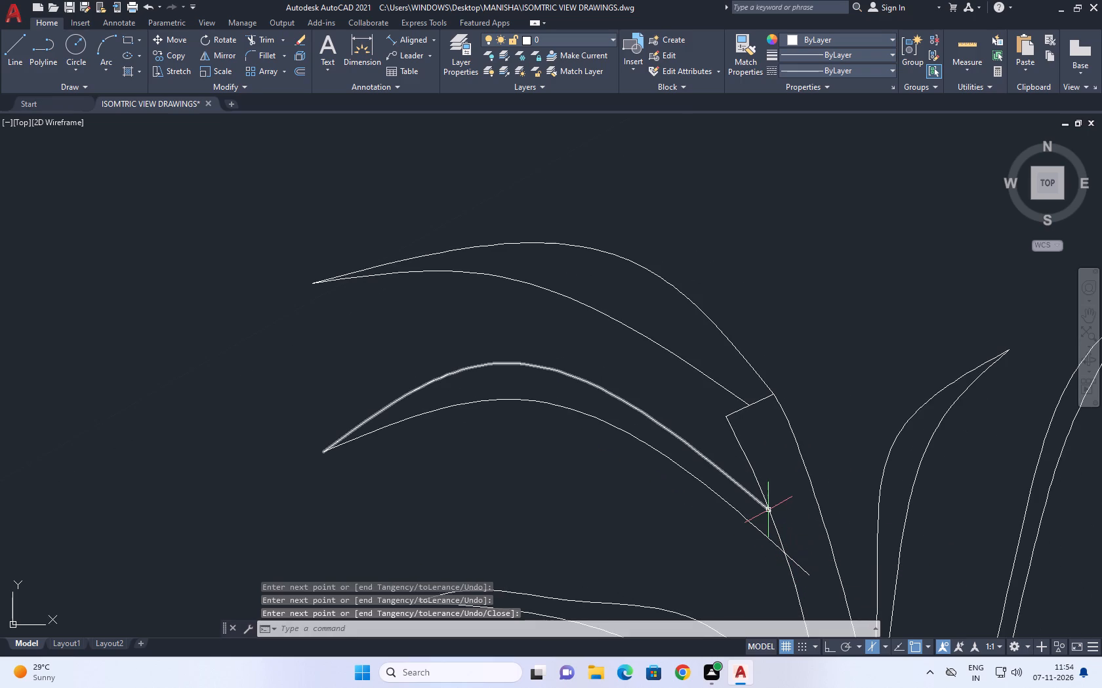
# Trim the end of the lower spline that crosses into the trunk.
pyautogui.write('TR')
pyautogui.press('space')
pyautogui.click(802, 569)
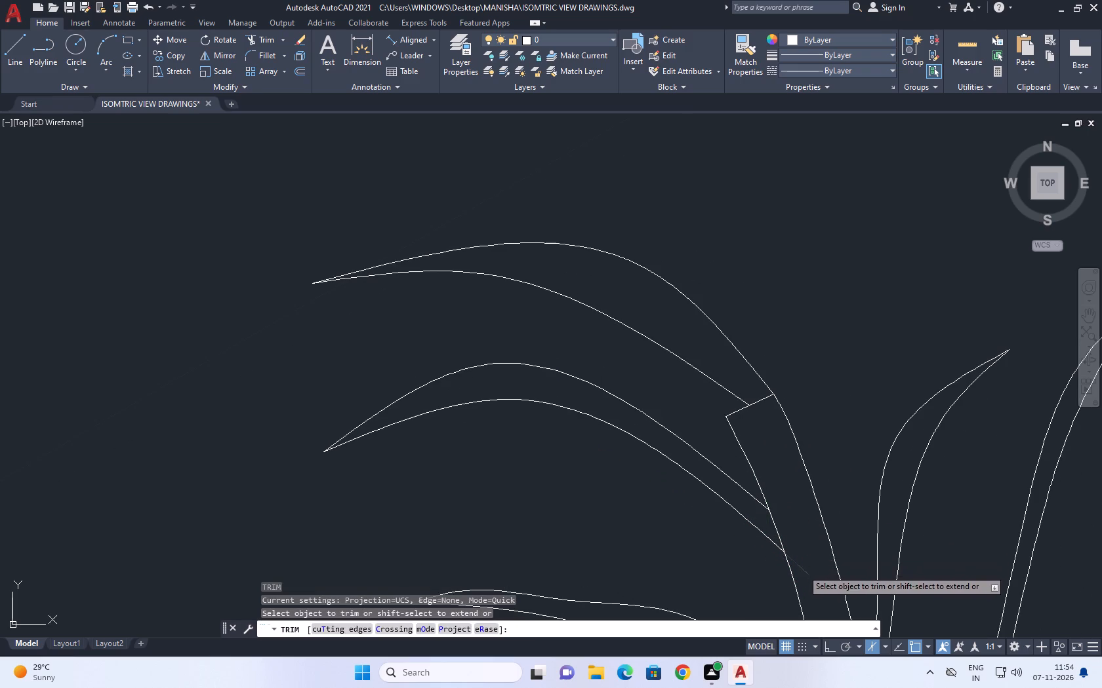
pyautogui.press('space')
# Draw a three-point spline from the trunk top's building-side corner, rising and bending over toward the building, as another branch's upper side.
pyautogui.scroll(-2, 788, 436)
pyautogui.moveTo(797, 416); pyautogui.dragTo(777, 500, button='middle')
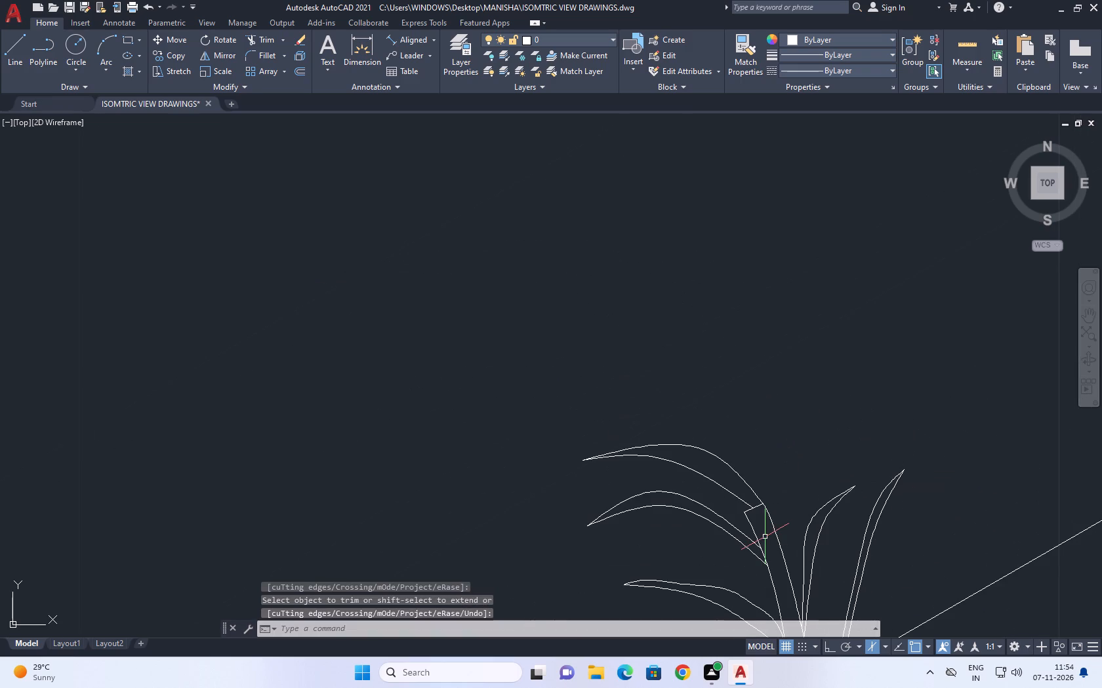
pyautogui.write('SPL')
pyautogui.press('space')
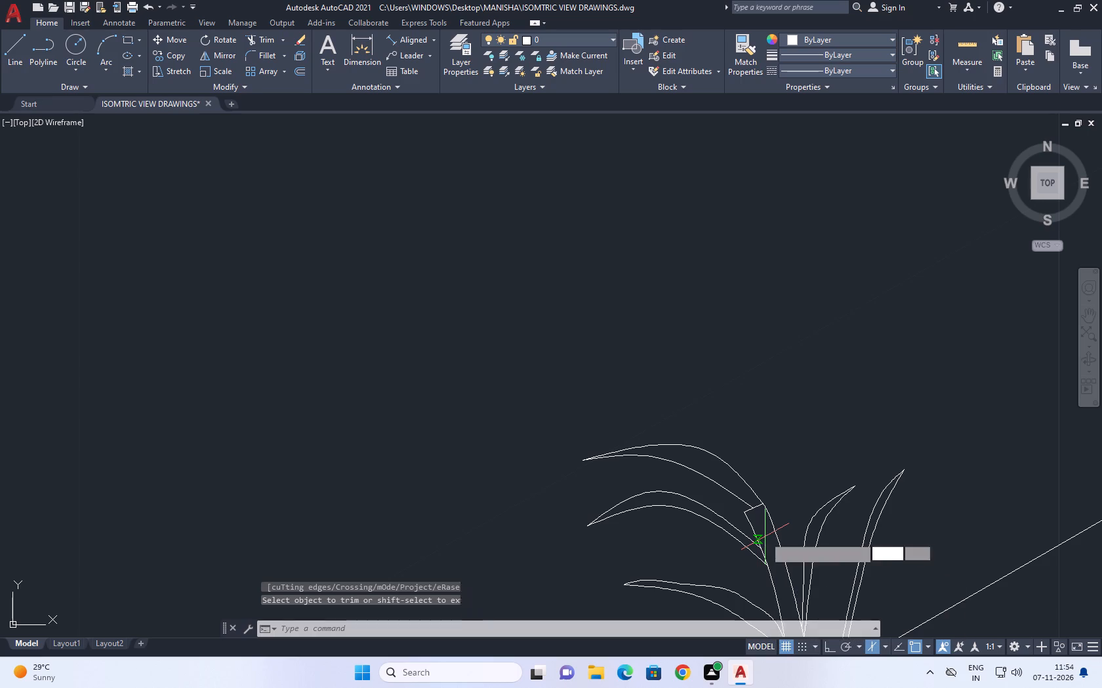
pyautogui.scroll(2, 764, 497)
pyautogui.click(763, 520)
pyautogui.moveTo(781, 421); pyautogui.dragTo(681, 586, button='middle')
pyautogui.click(693, 486)
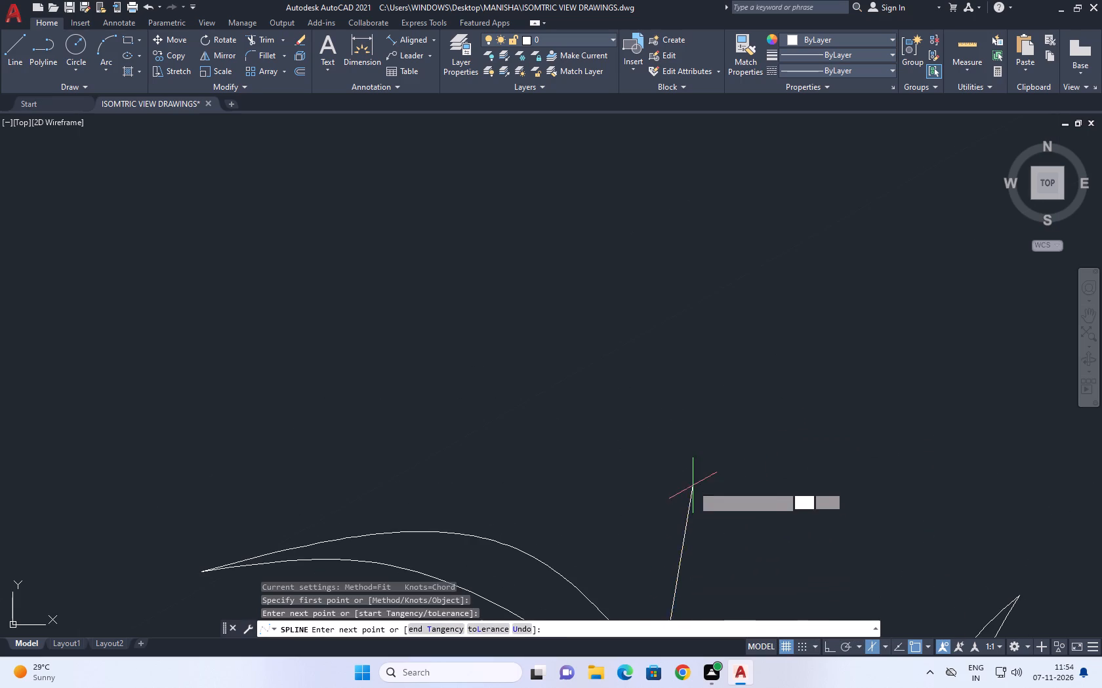
pyautogui.click(861, 505)
pyautogui.press('space')
# Draw this branch's lower side as a four-point spline from the trunk's building-side edge just below the top to the branch tip.
pyautogui.moveTo(819, 573); pyautogui.dragTo(794, 519, button='middle')
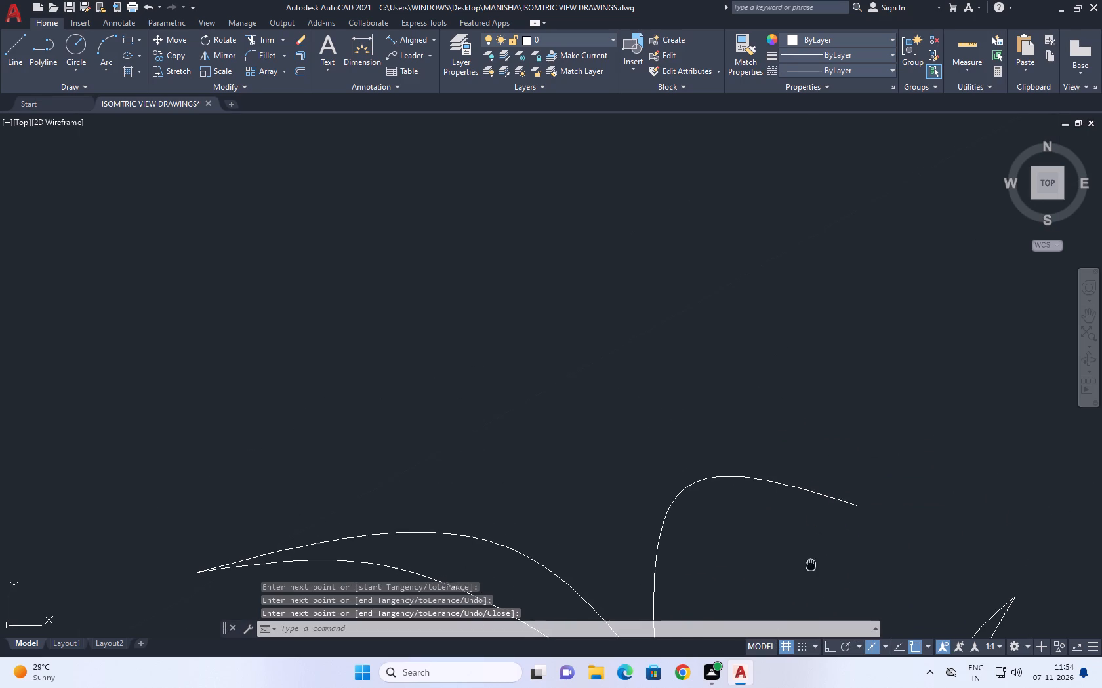
pyautogui.moveTo(794, 519); pyautogui.dragTo(720, 337, button='middle')
pyautogui.press('space')
pyautogui.click(577, 472)
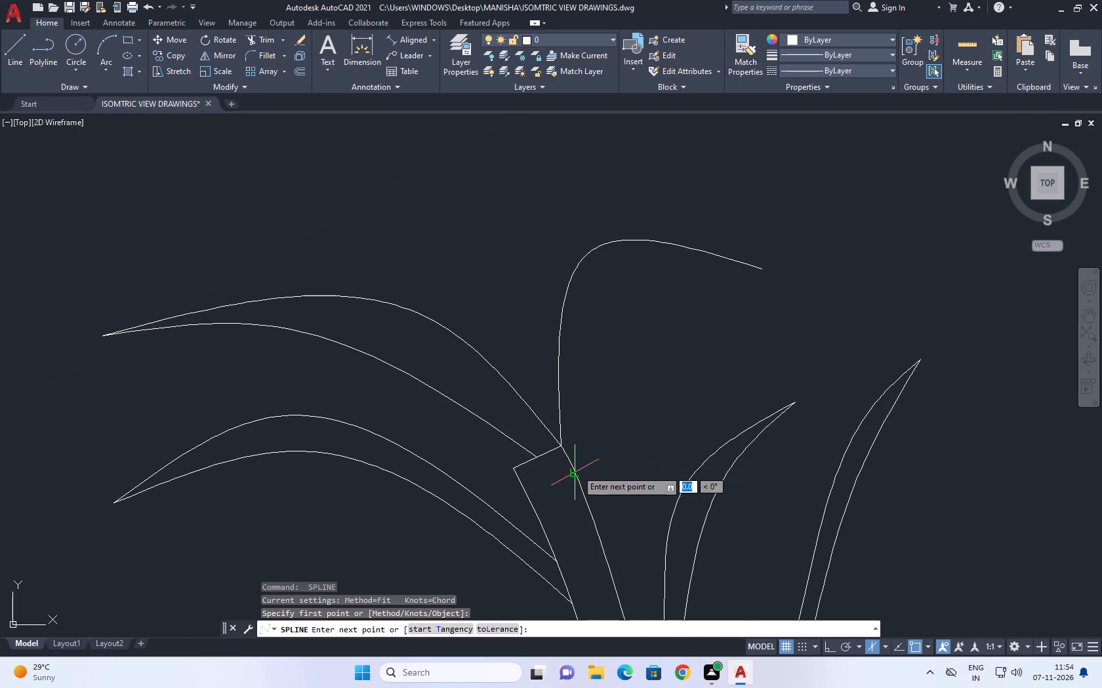
pyautogui.click(598, 292)
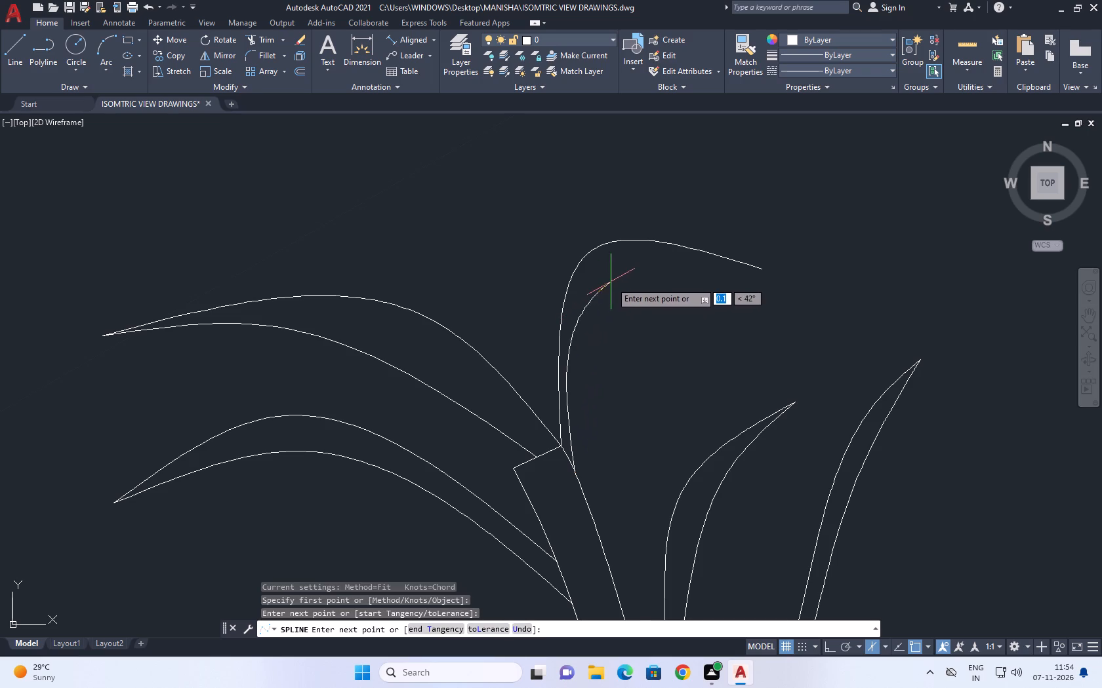
pyautogui.click(605, 273)
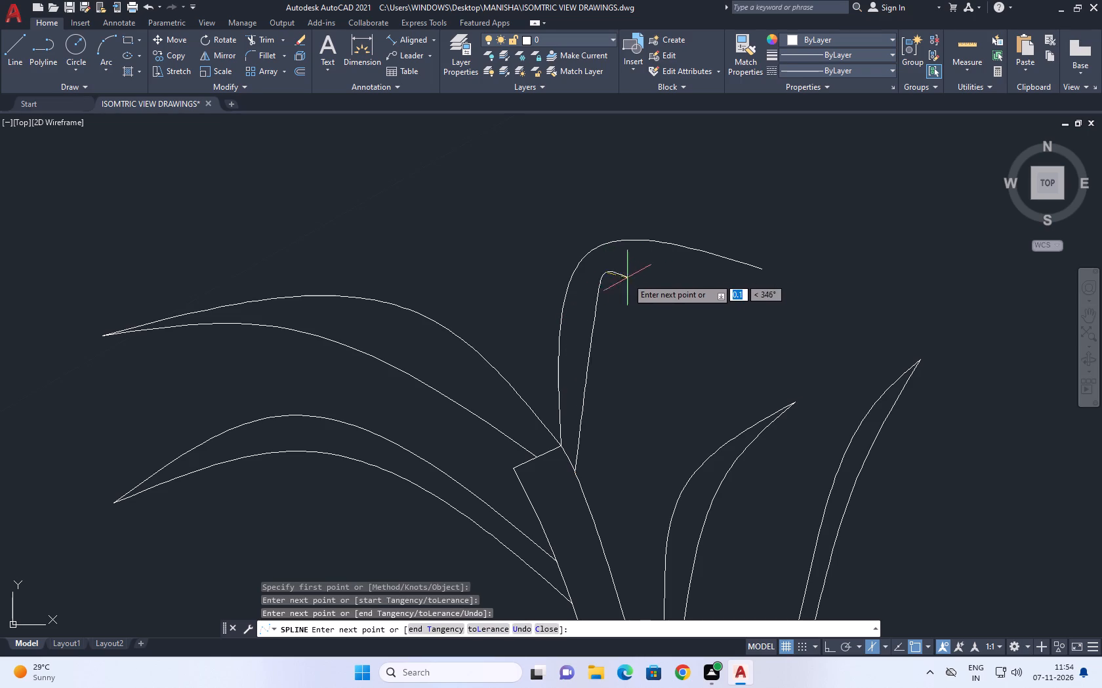
pyautogui.click(757, 269)
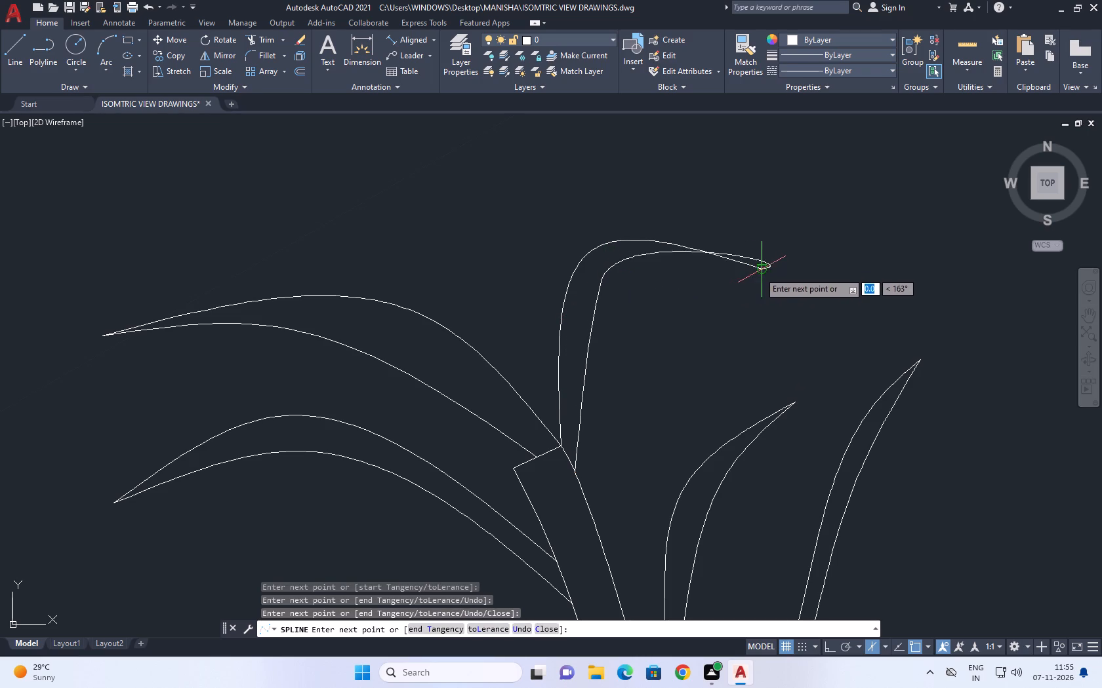
pyautogui.press('space')
# Draw a three-point spline from the trunk's building-side edge, rising beneath the previous branch and bending toward the building, as a new branch's upper side.
pyautogui.press('space')
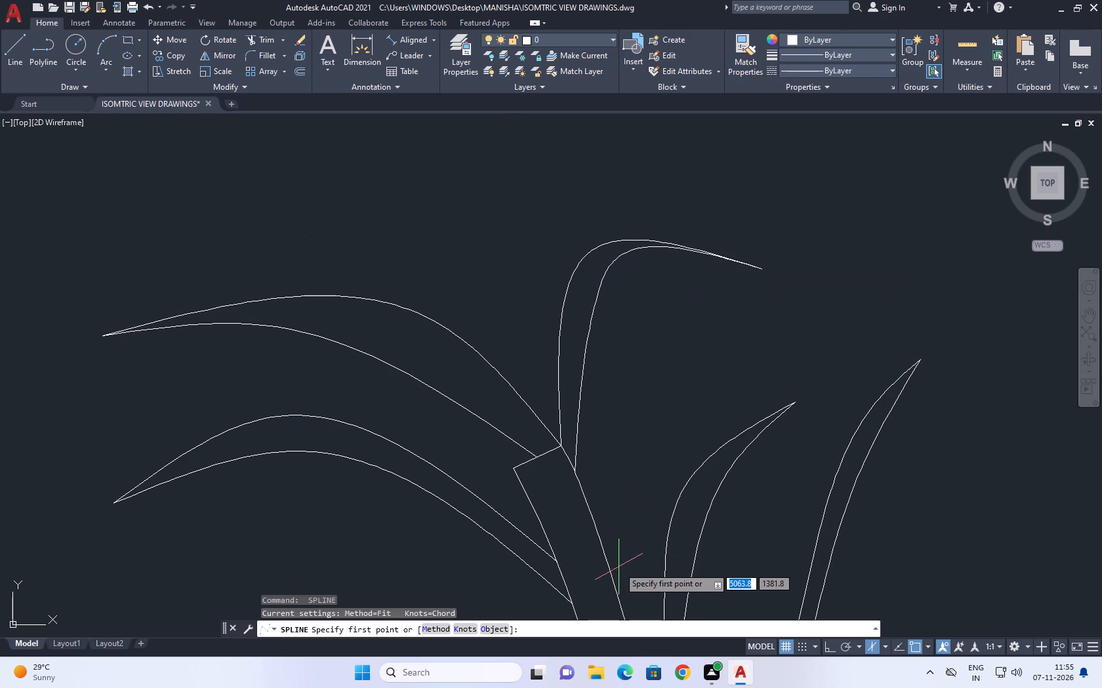
pyautogui.click(610, 564)
pyautogui.click(630, 326)
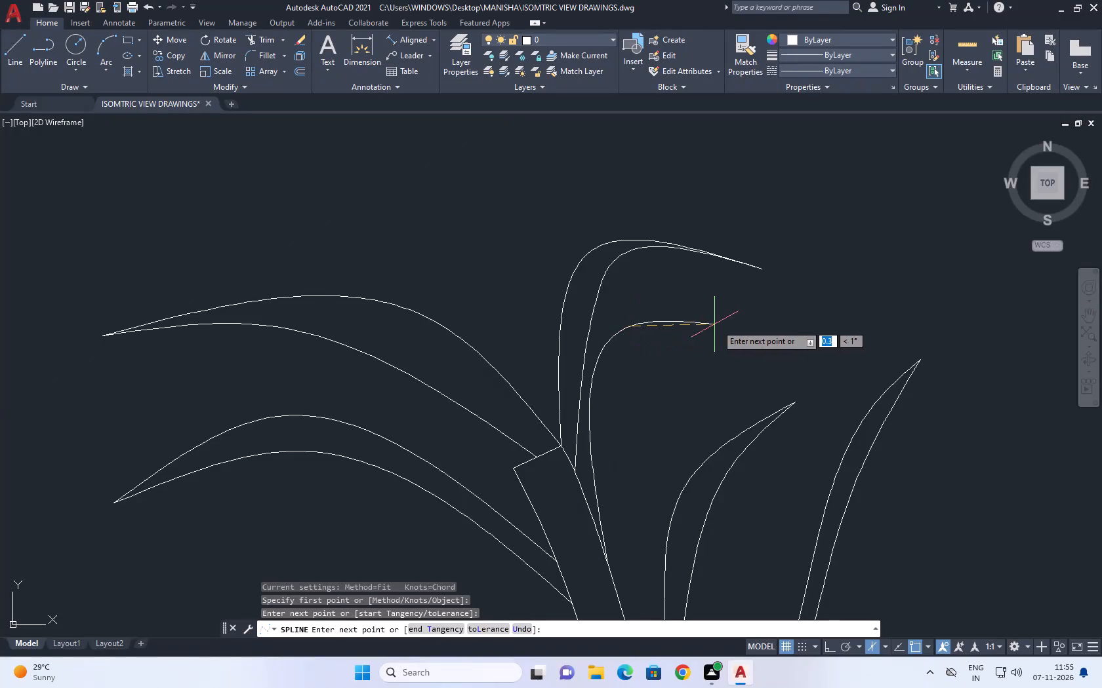
pyautogui.click(811, 324)
pyautogui.press('space')
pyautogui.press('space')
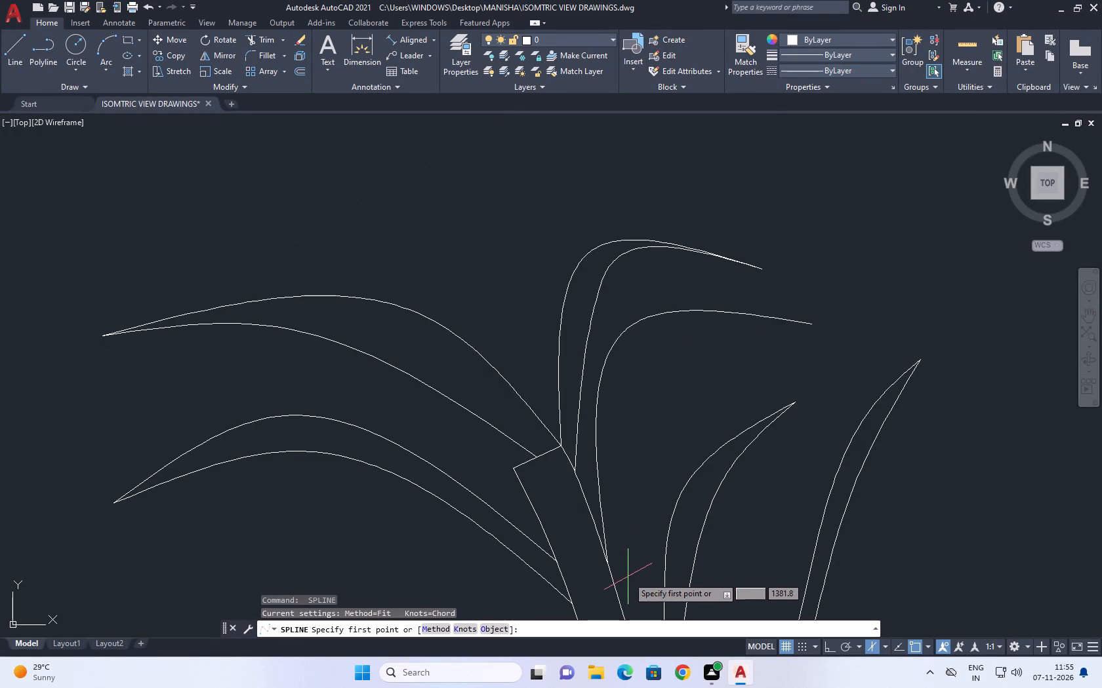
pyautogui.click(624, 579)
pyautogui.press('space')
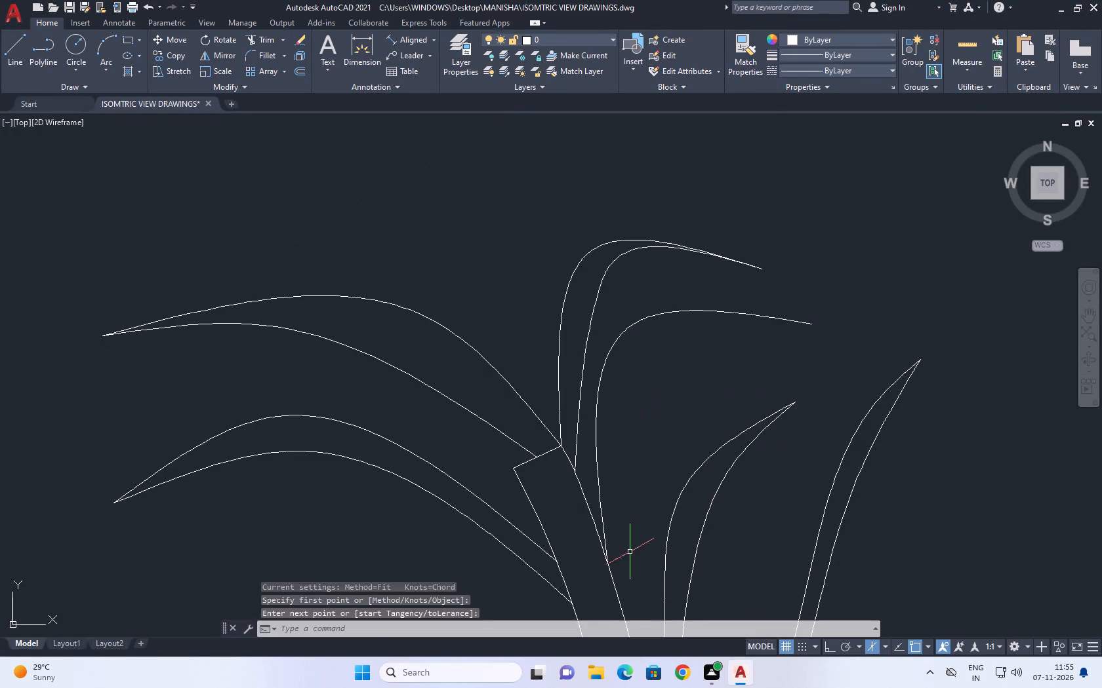
# Draw this branch's lower side as a three-point spline from the trunk edge just below its base, closely following the upper side to the tip.
pyautogui.press('space')
pyautogui.click(618, 588)
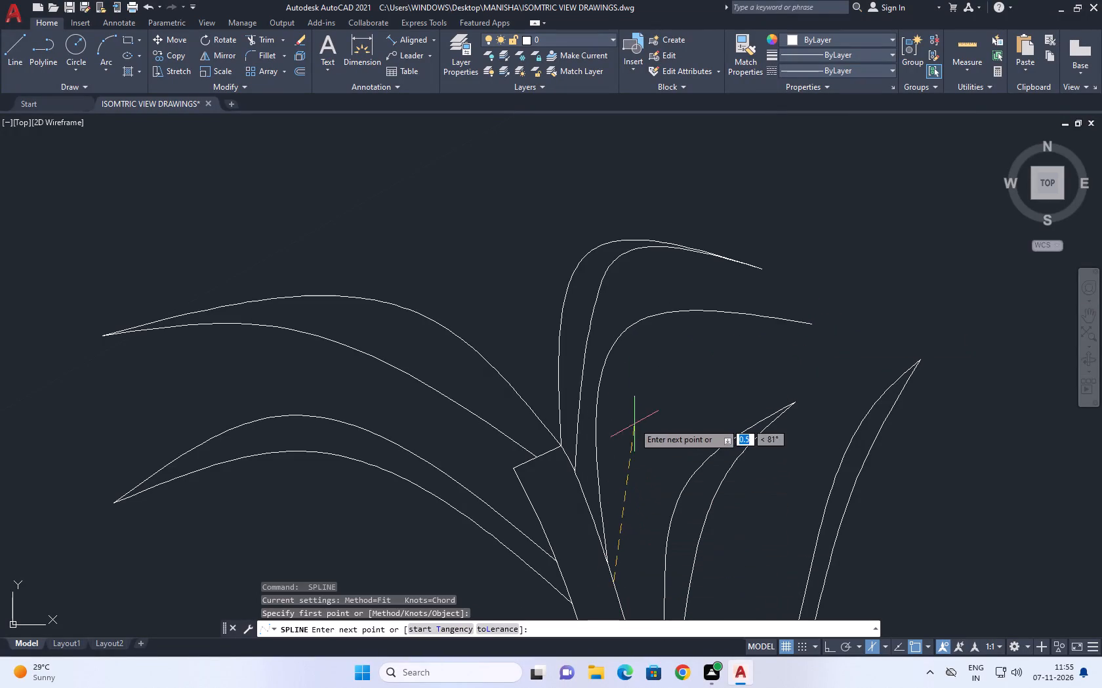
pyautogui.click(620, 368)
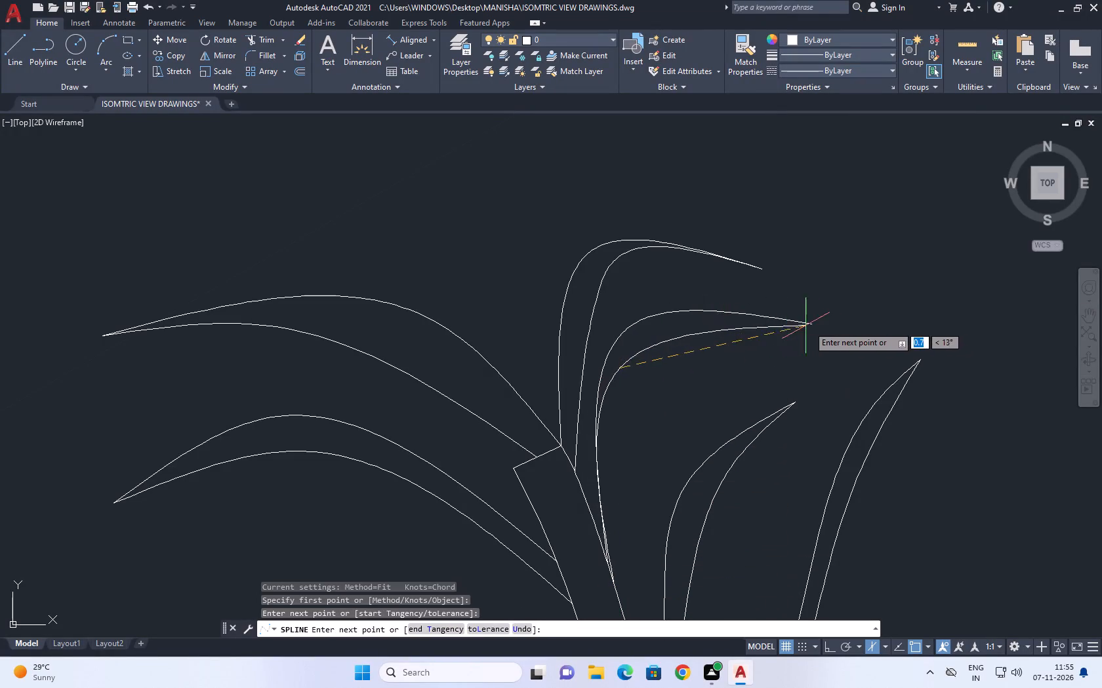
pyautogui.click(816, 326)
pyautogui.press('space')
# Start a wavy spline outline of the tree crown at the base of the lowest outer branch, running outward just beneath that branch.
pyautogui.scroll(-5, 746, 343)
pyautogui.moveTo(758, 421); pyautogui.dragTo(745, 450, button='middle')
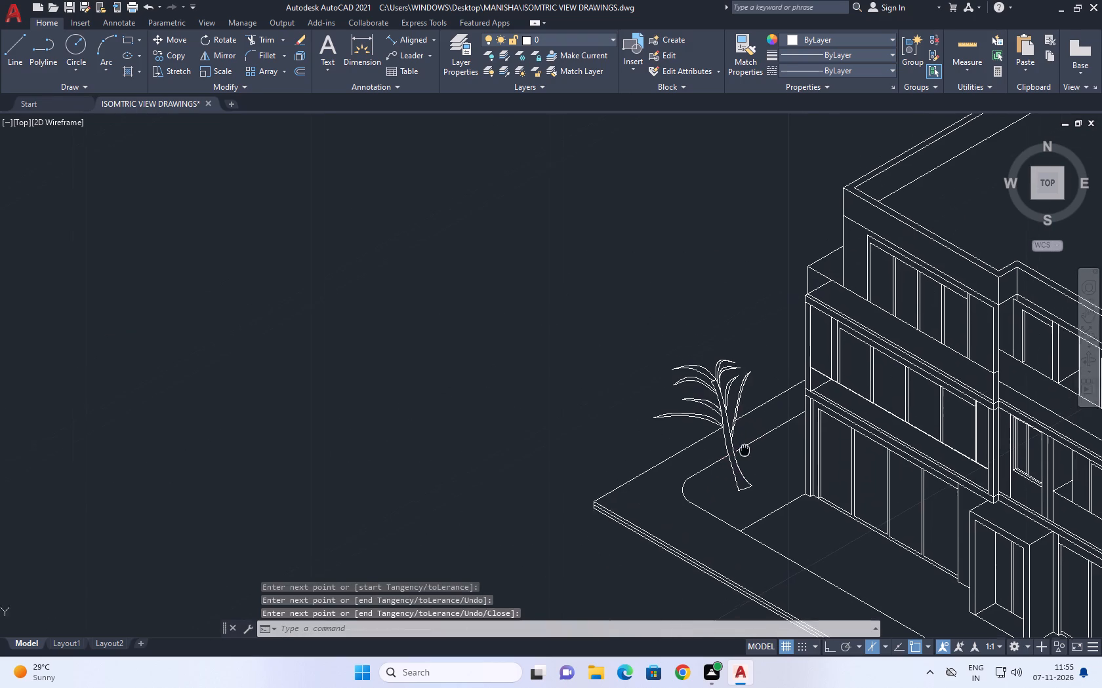
pyautogui.moveTo(707, 341); pyautogui.dragTo(699, 423, button='middle')
pyautogui.press('s')
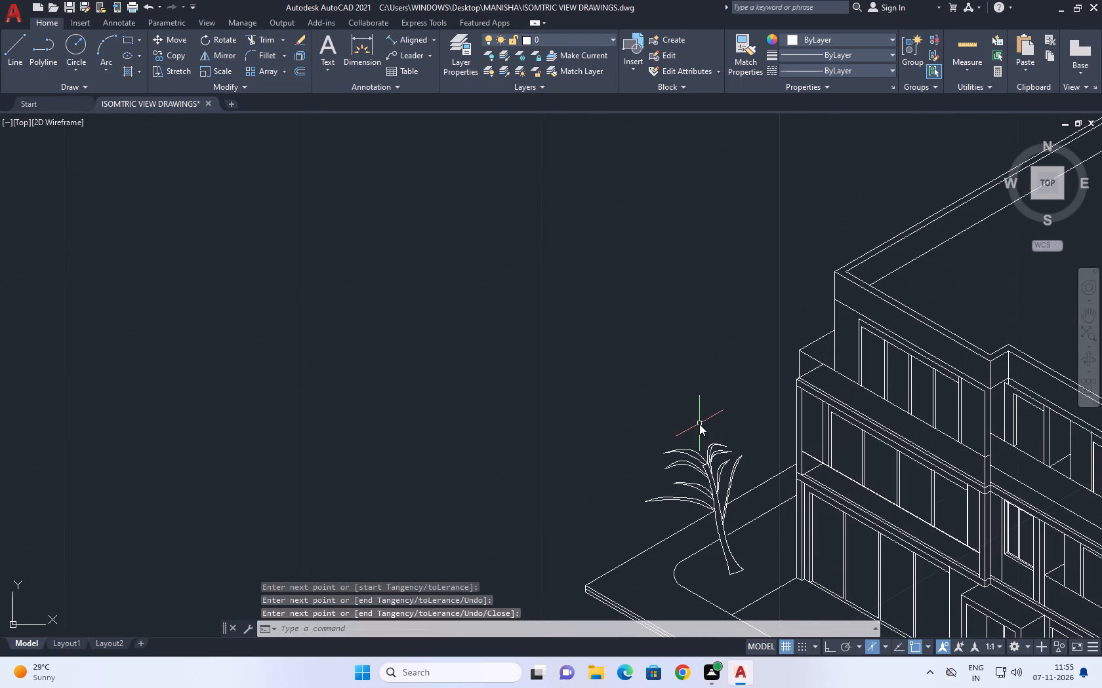
pyautogui.press('p')
pyautogui.write('L')
pyautogui.press('space')
pyautogui.middleClick(708, 549)
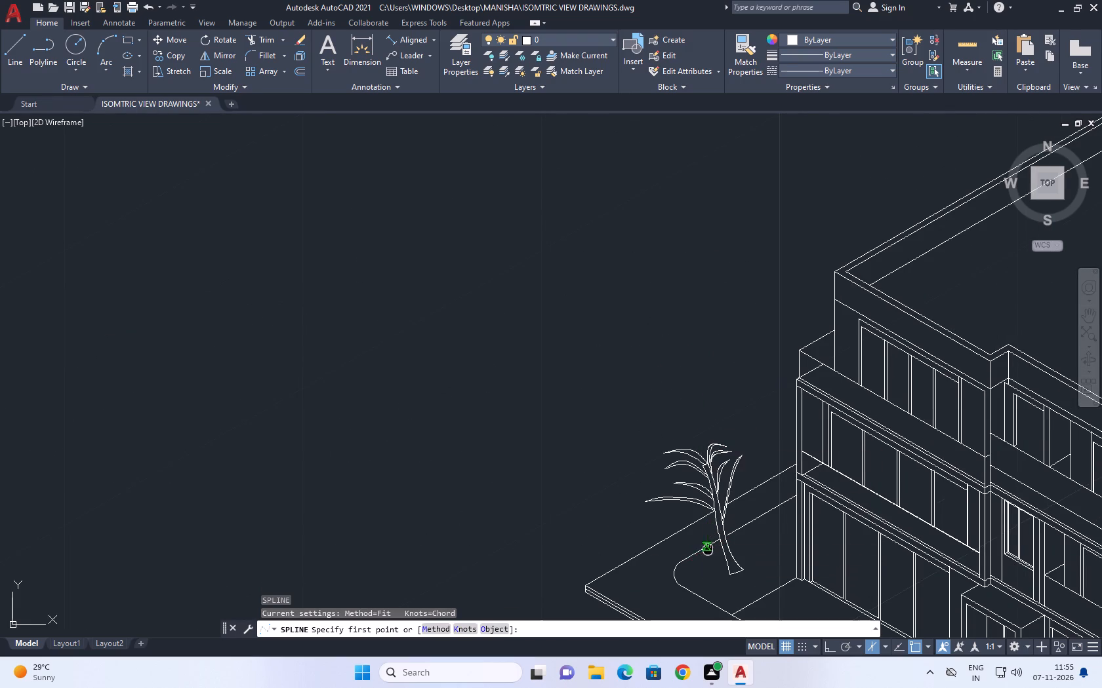
pyautogui.scroll(3, 718, 527)
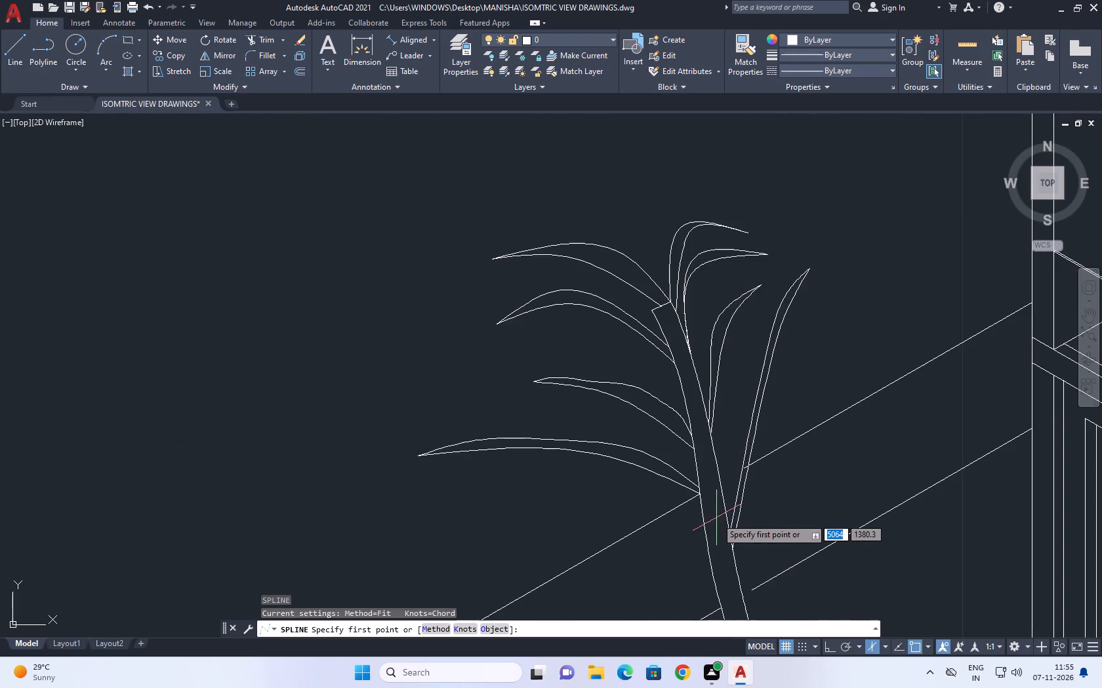
pyautogui.click(697, 491)
pyautogui.click(682, 508)
pyautogui.click(670, 507)
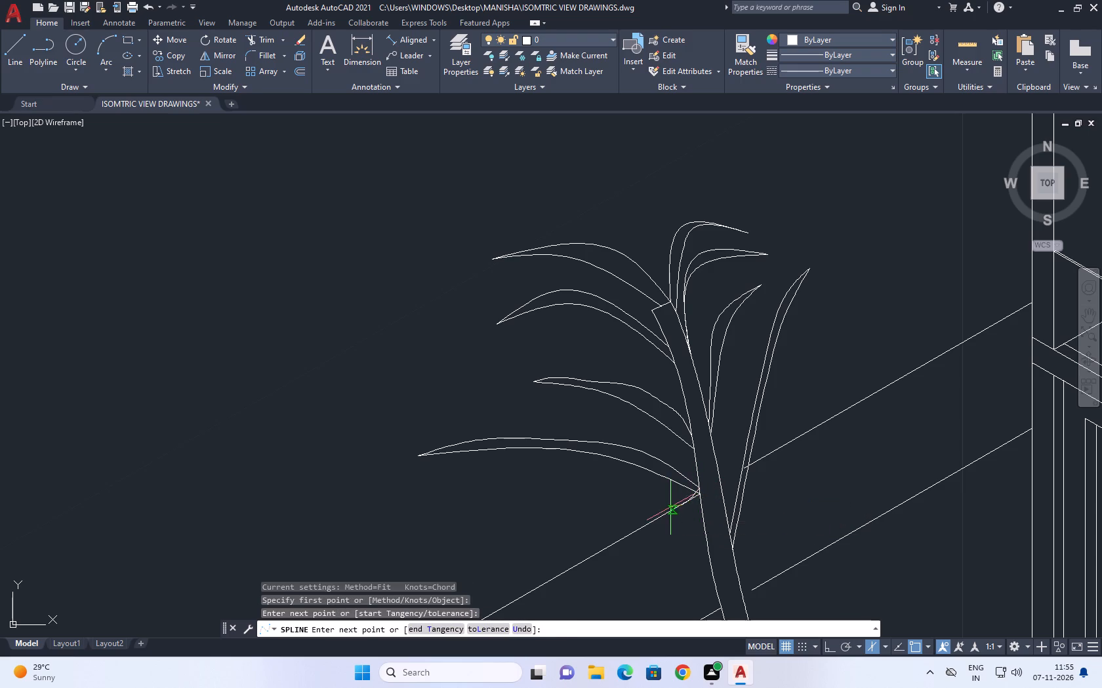
pyautogui.click(665, 507)
pyautogui.click(643, 508)
pyautogui.click(638, 508)
pyautogui.click(633, 510)
pyautogui.click(628, 510)
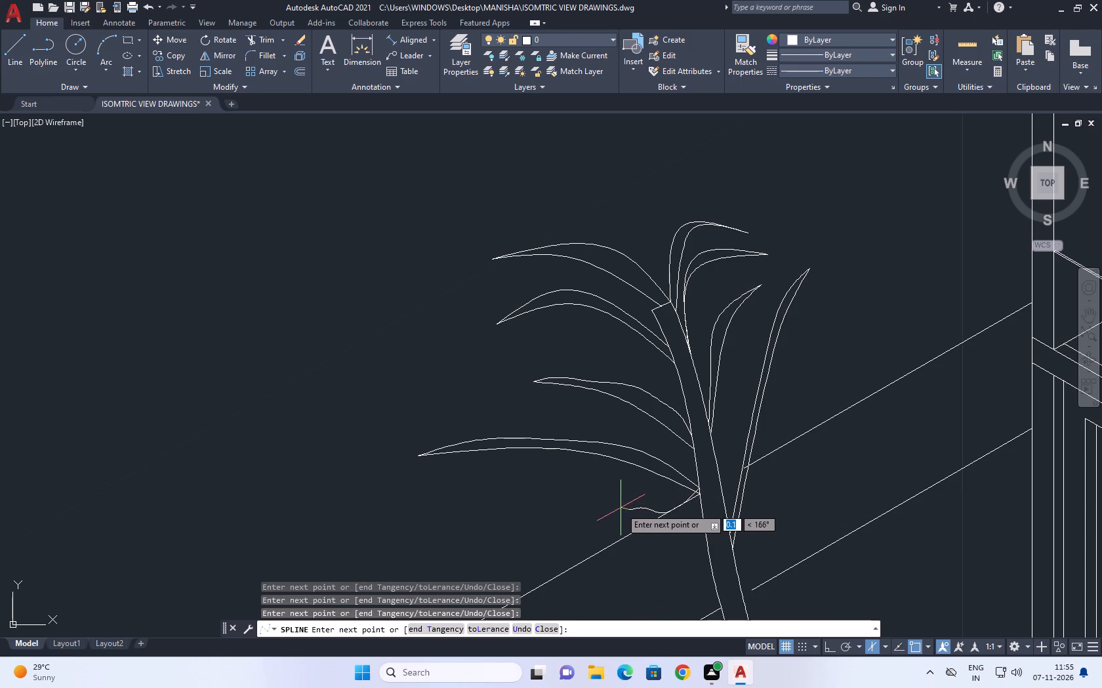
pyautogui.click(621, 508)
# Continue the wavy crown outline outward beneath the lowest outer branch, curving upward toward the branch's outer part.
pyautogui.moveTo(611, 506); pyautogui.dragTo(602, 506)
pyautogui.click(591, 505)
pyautogui.click(584, 505)
pyautogui.moveTo(568, 508); pyautogui.dragTo(560, 509)
pyautogui.click(556, 509)
pyautogui.moveTo(549, 506); pyautogui.dragTo(542, 505)
pyautogui.click(534, 504)
pyautogui.doubleClick(519, 498)
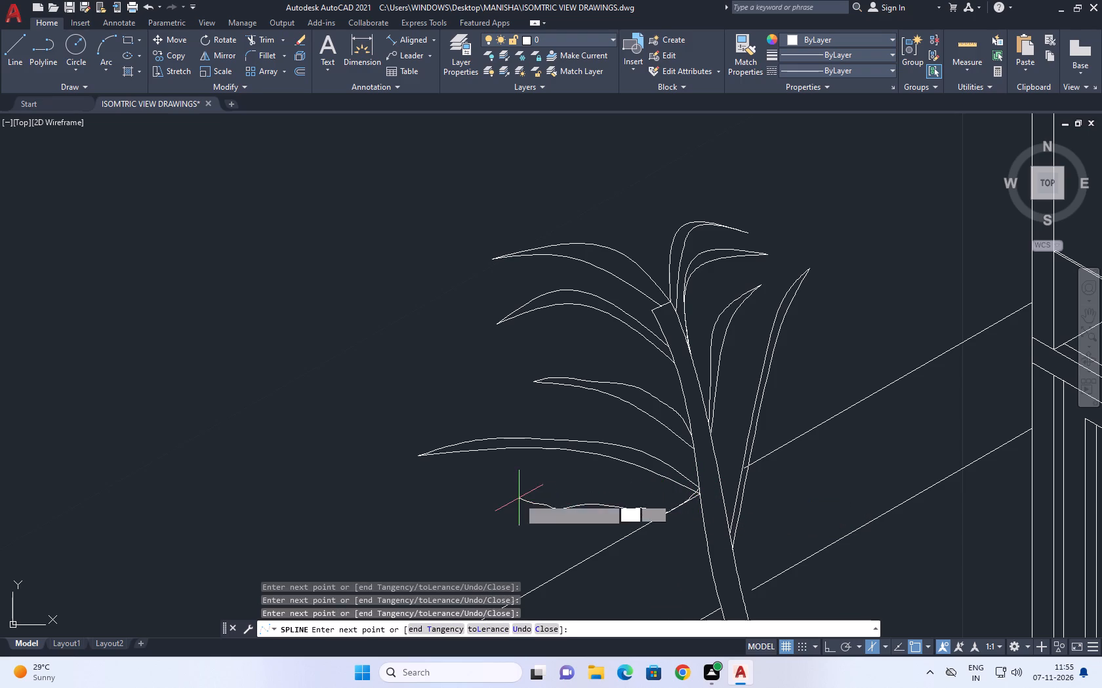
pyautogui.click(510, 487)
pyautogui.click(503, 484)
# Carry the crown outline up across the lowest outer branch and outside the branch tips above it, to beside the second-highest outer branch's tip.
pyautogui.moveTo(489, 475); pyautogui.dragTo(485, 467)
pyautogui.moveTo(480, 453); pyautogui.dragTo(478, 447)
pyautogui.moveTo(473, 437); pyautogui.dragTo(470, 431)
pyautogui.click(466, 428)
pyautogui.click(458, 416)
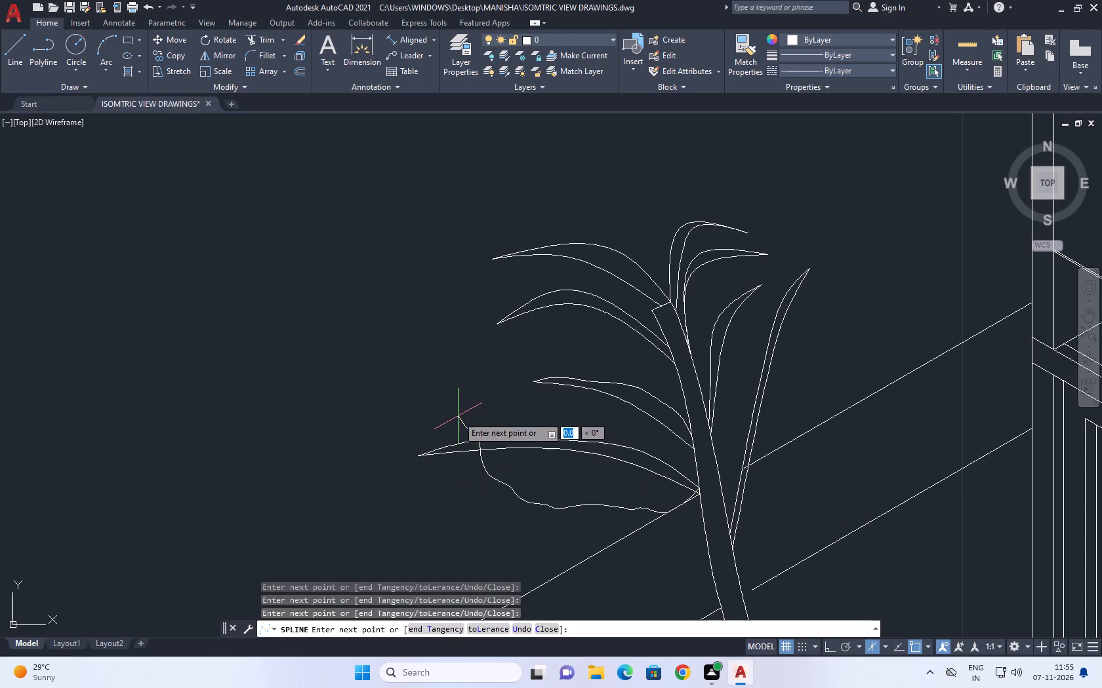
pyautogui.click(454, 387)
pyautogui.moveTo(447, 379); pyautogui.dragTo(447, 373)
pyautogui.moveTo(447, 369); pyautogui.dragTo(456, 357)
pyautogui.click(462, 347)
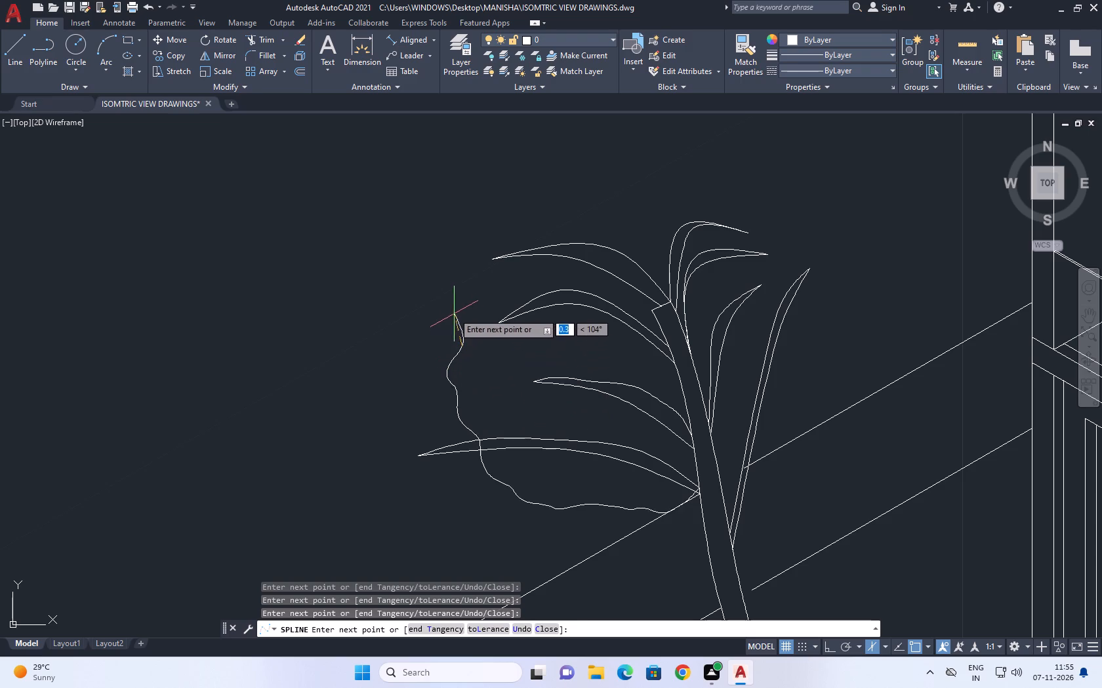
pyautogui.click(453, 309)
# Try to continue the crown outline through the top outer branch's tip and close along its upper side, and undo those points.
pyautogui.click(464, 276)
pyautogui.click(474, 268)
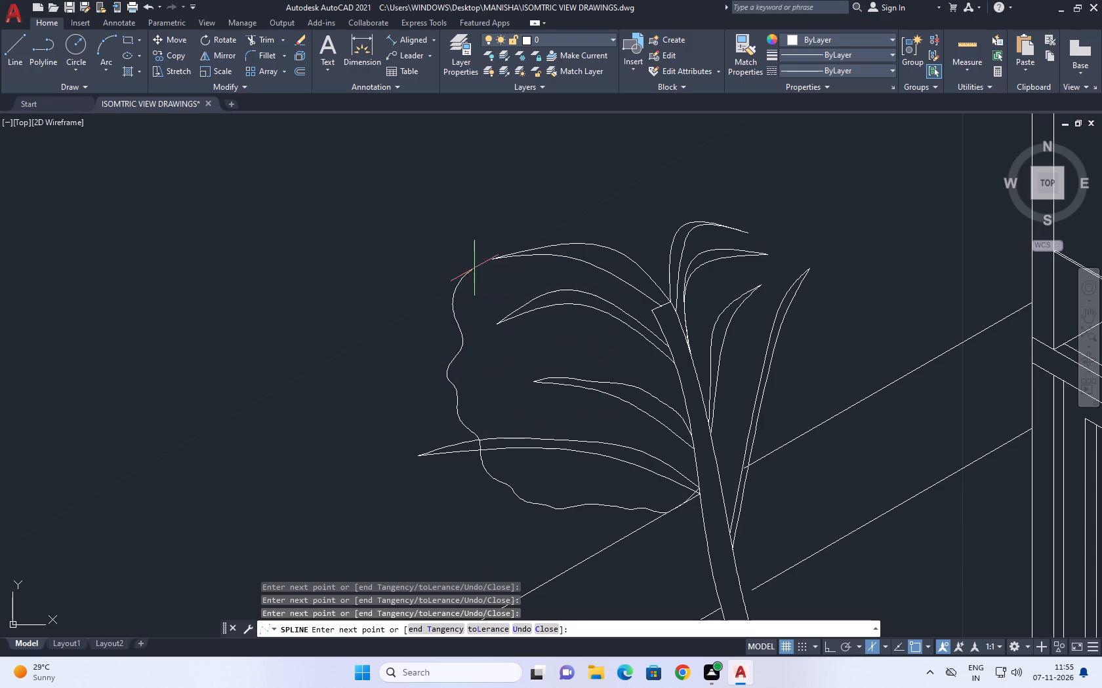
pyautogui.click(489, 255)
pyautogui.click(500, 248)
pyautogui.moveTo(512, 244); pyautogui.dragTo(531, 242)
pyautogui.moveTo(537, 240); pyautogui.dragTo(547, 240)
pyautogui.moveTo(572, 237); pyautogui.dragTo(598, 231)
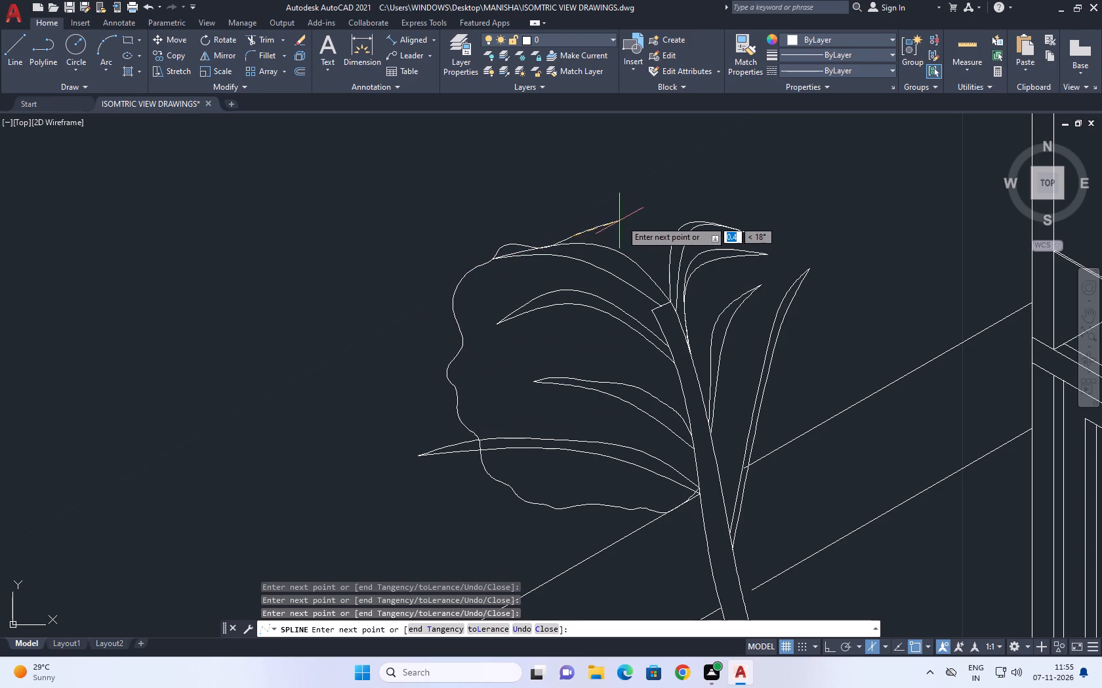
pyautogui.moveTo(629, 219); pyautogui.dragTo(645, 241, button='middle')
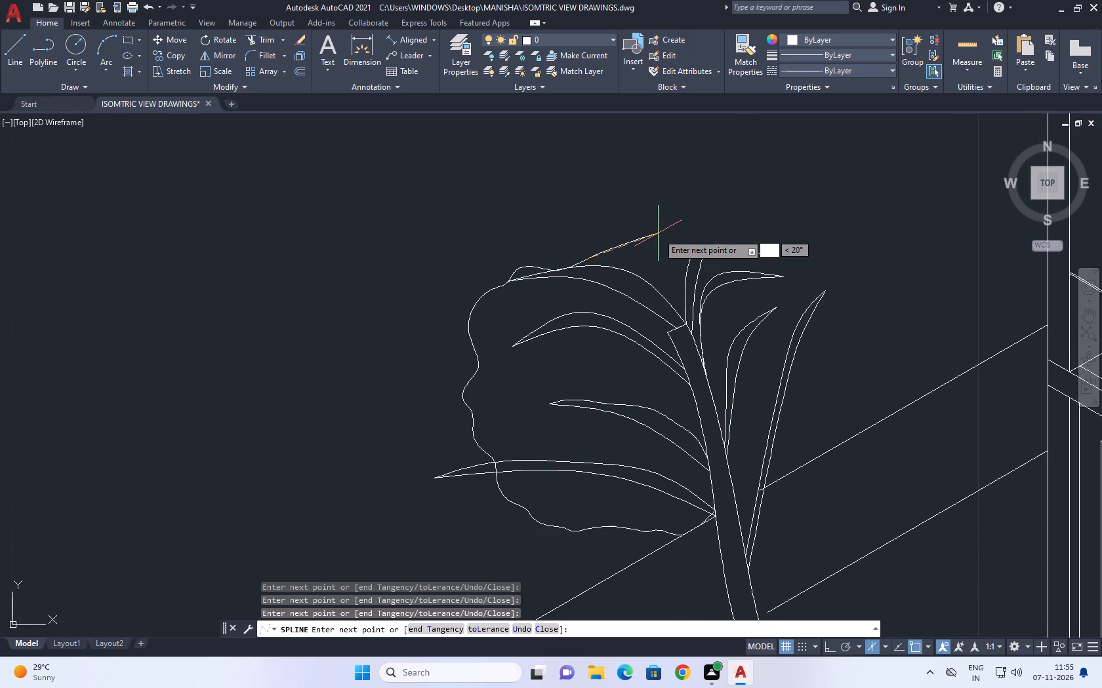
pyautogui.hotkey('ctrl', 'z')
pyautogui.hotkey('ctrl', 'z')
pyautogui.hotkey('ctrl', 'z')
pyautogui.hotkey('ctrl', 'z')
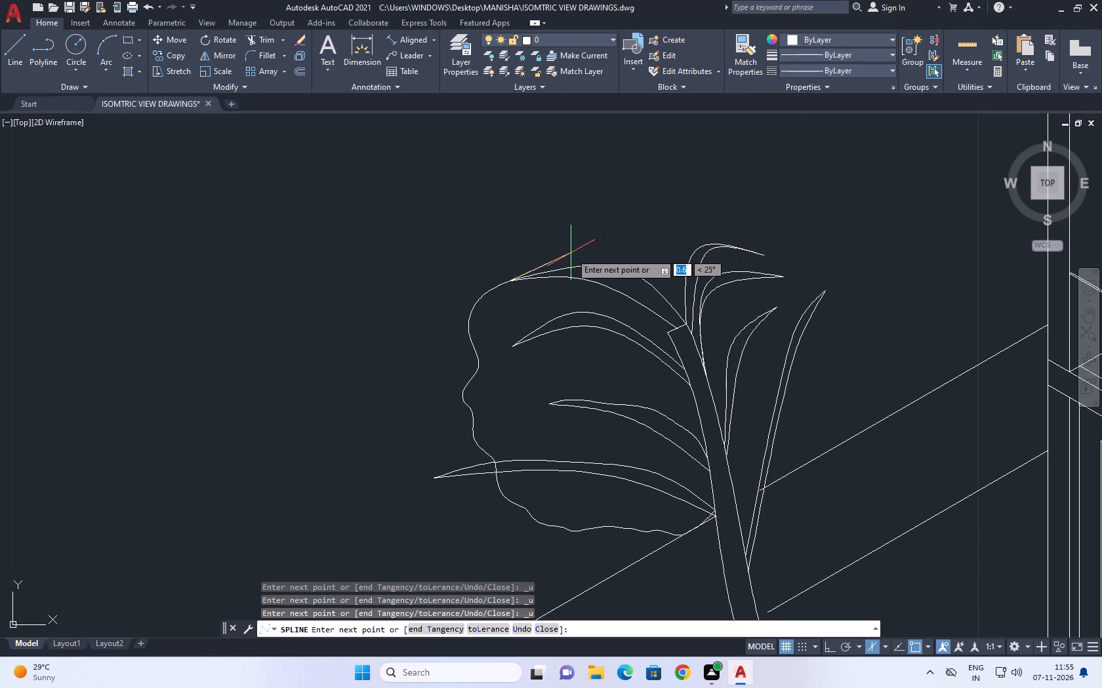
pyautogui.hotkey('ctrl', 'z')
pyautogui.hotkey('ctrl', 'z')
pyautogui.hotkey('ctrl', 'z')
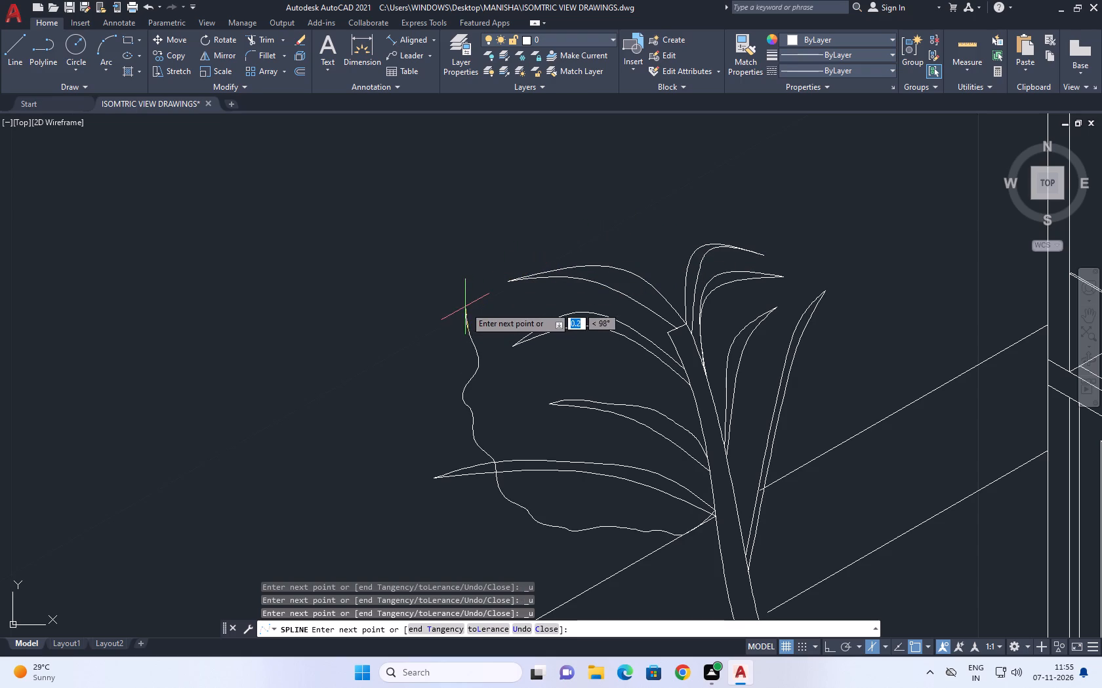
# Continue the crown outline outside the top outer branch's tip, rising in gentle waves well clear above that branch toward the trunk top.
pyautogui.click(466, 305)
pyautogui.click(478, 274)
pyautogui.moveTo(480, 265); pyautogui.dragTo(489, 261)
pyautogui.moveTo(504, 252); pyautogui.dragTo(506, 252)
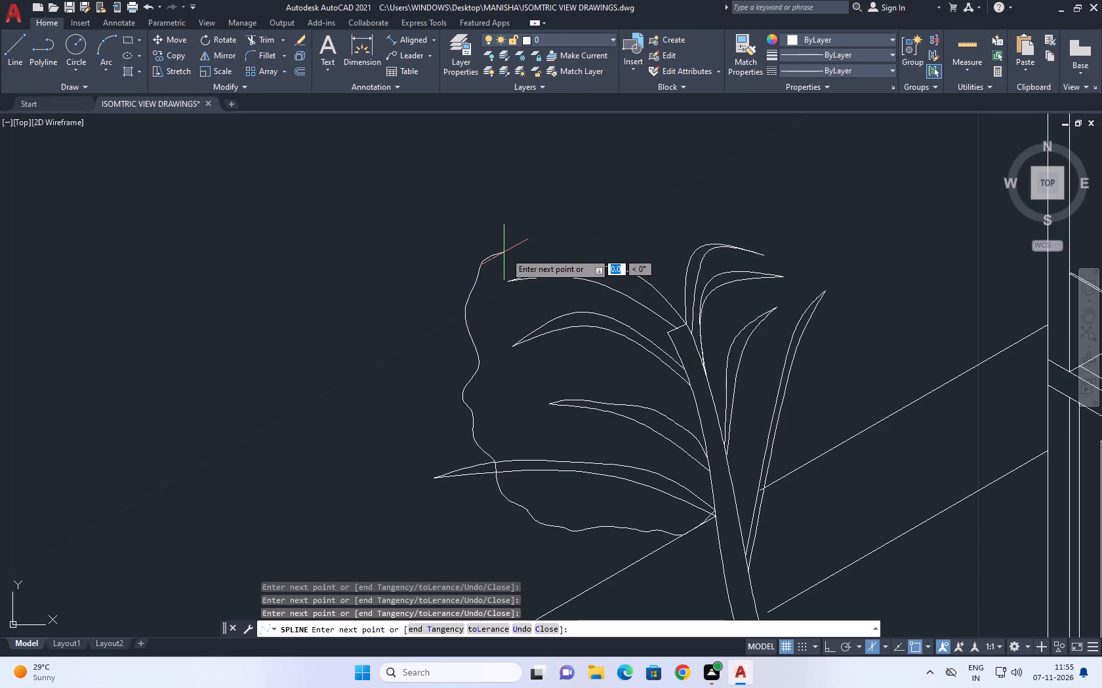
pyautogui.moveTo(506, 252); pyautogui.dragTo(510, 251)
pyautogui.click(523, 244)
pyautogui.moveTo(544, 233); pyautogui.dragTo(552, 228)
pyautogui.click(561, 223)
pyautogui.moveTo(582, 218); pyautogui.dragTo(590, 218)
pyautogui.moveTo(594, 216); pyautogui.dragTo(613, 216)
pyautogui.moveTo(619, 216); pyautogui.dragTo(626, 216)
pyautogui.click(635, 212)
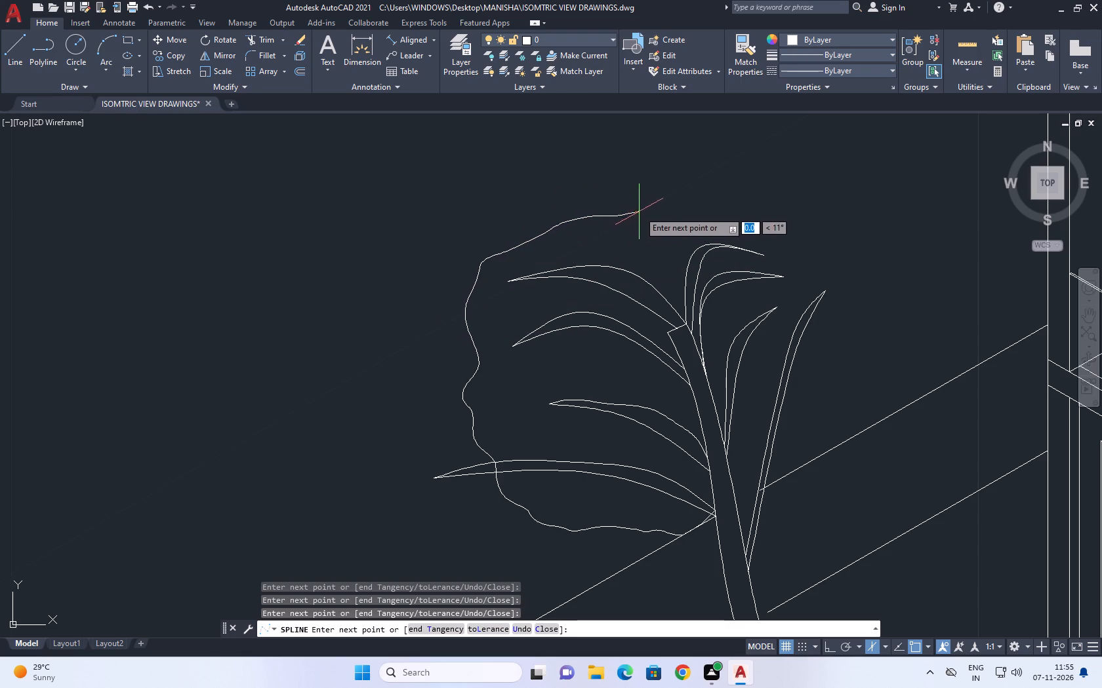
# Carry the crown outline over a raised bump above the trunk top, dipping above the highest building-side branch.
pyautogui.click(645, 202)
pyautogui.click(645, 184)
pyautogui.click(645, 180)
pyautogui.click(664, 180)
pyautogui.moveTo(672, 182); pyautogui.dragTo(682, 186)
pyautogui.moveTo(685, 187); pyautogui.dragTo(697, 195)
pyautogui.moveTo(699, 197); pyautogui.dragTo(702, 204)
pyautogui.moveTo(704, 208); pyautogui.dragTo(712, 210)
pyautogui.moveTo(720, 210); pyautogui.dragTo(729, 208)
pyautogui.moveTo(736, 205); pyautogui.dragTo(742, 205)
# Continue the crown outline in small steps past the highest building-side branch's tip, descending toward the long lowest building-side branch's tip.
pyautogui.moveTo(748, 204); pyautogui.dragTo(754, 204)
pyautogui.click(759, 204)
pyautogui.click(763, 207)
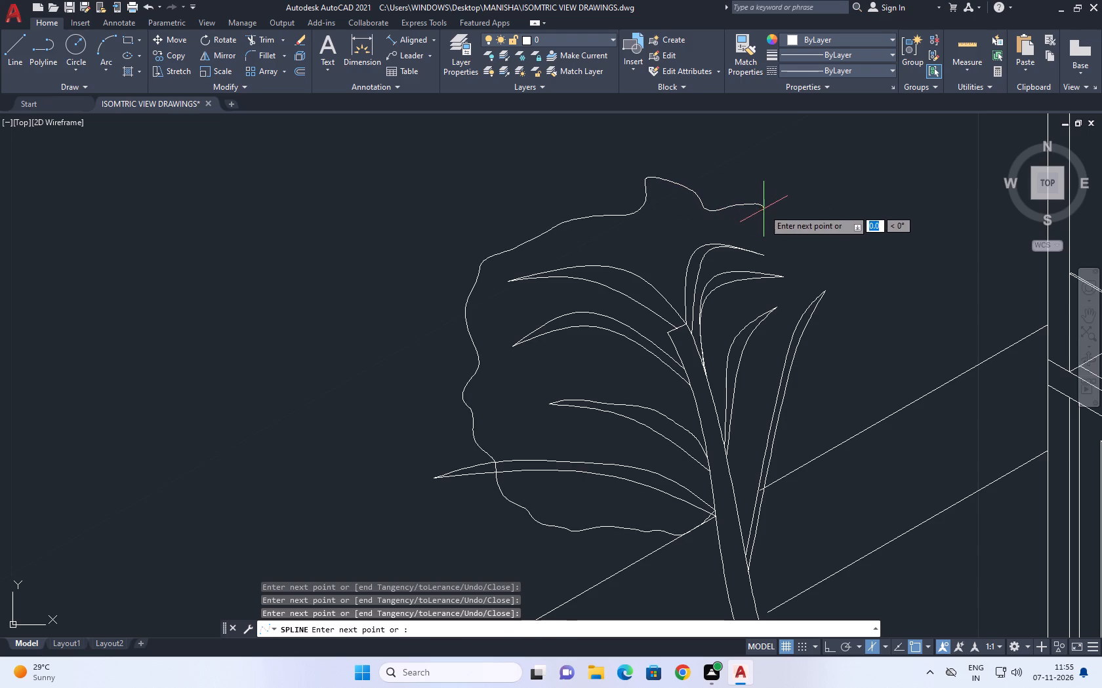
pyautogui.click(764, 211)
pyautogui.doubleClick(769, 213)
pyautogui.moveTo(779, 213); pyautogui.dragTo(789, 213)
pyautogui.moveTo(790, 213); pyautogui.dragTo(799, 225)
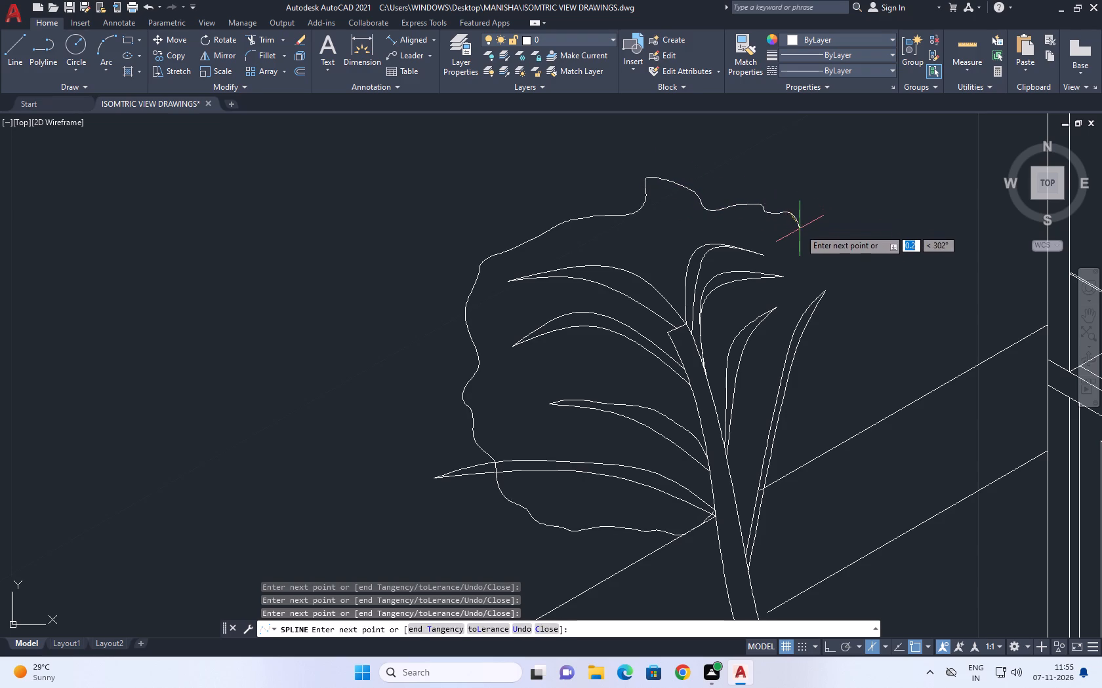
pyautogui.click(801, 232)
pyautogui.click(815, 238)
pyautogui.click(821, 241)
pyautogui.click(828, 251)
pyautogui.click(834, 258)
# Continue the crown outline in waves down the building side, outside the long branch's tip, to the ground slab's rear edge line.
pyautogui.moveTo(834, 263); pyautogui.dragTo(837, 270)
pyautogui.moveTo(839, 276); pyautogui.dragTo(842, 284)
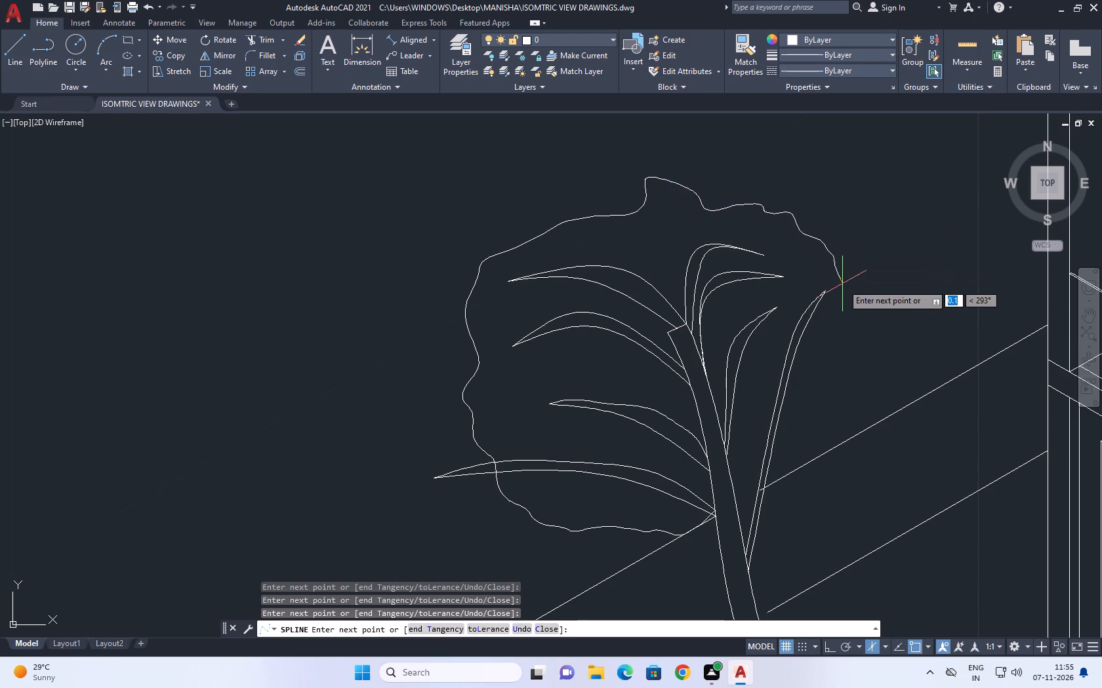
pyautogui.moveTo(842, 284); pyautogui.dragTo(843, 286)
pyautogui.moveTo(843, 295); pyautogui.dragTo(844, 302)
pyautogui.moveTo(851, 326); pyautogui.dragTo(854, 337)
pyautogui.click(846, 337)
pyautogui.moveTo(844, 344); pyautogui.dragTo(844, 355)
pyautogui.click(847, 391)
pyautogui.click(847, 397)
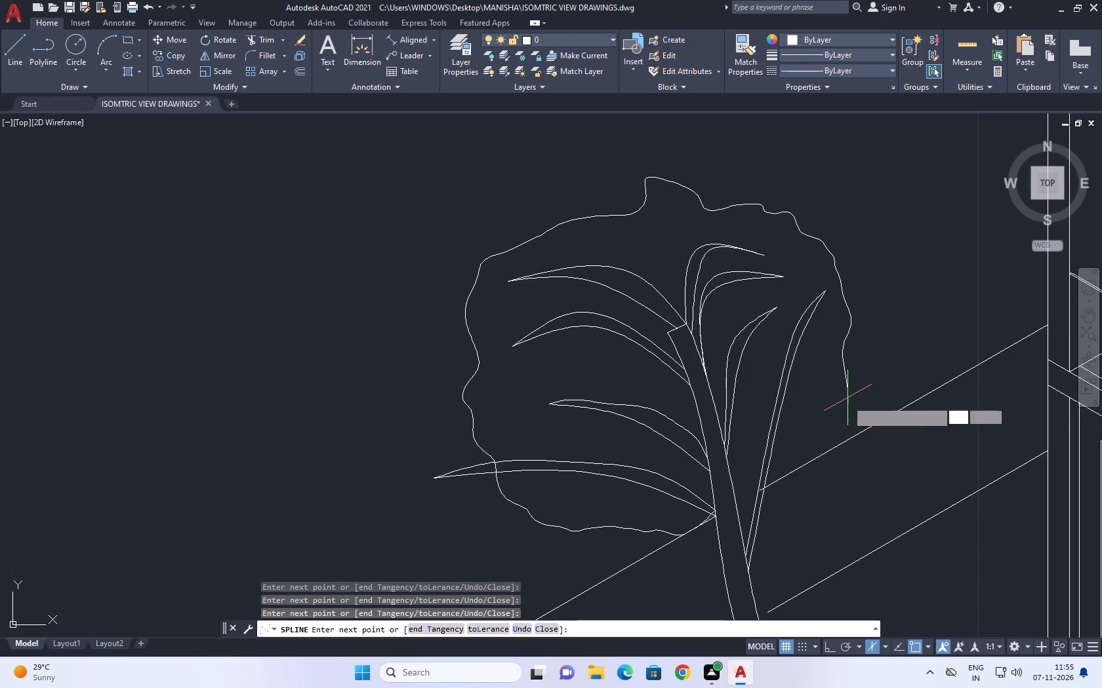
pyautogui.click(840, 411)
pyautogui.click(832, 445)
# Bring the crown outline inward and down in steps to the base of the lowest building-side branch on the trunk, and finish the spline.
pyautogui.moveTo(809, 463); pyautogui.dragTo(805, 486)
pyautogui.click(804, 493)
pyautogui.click(799, 496)
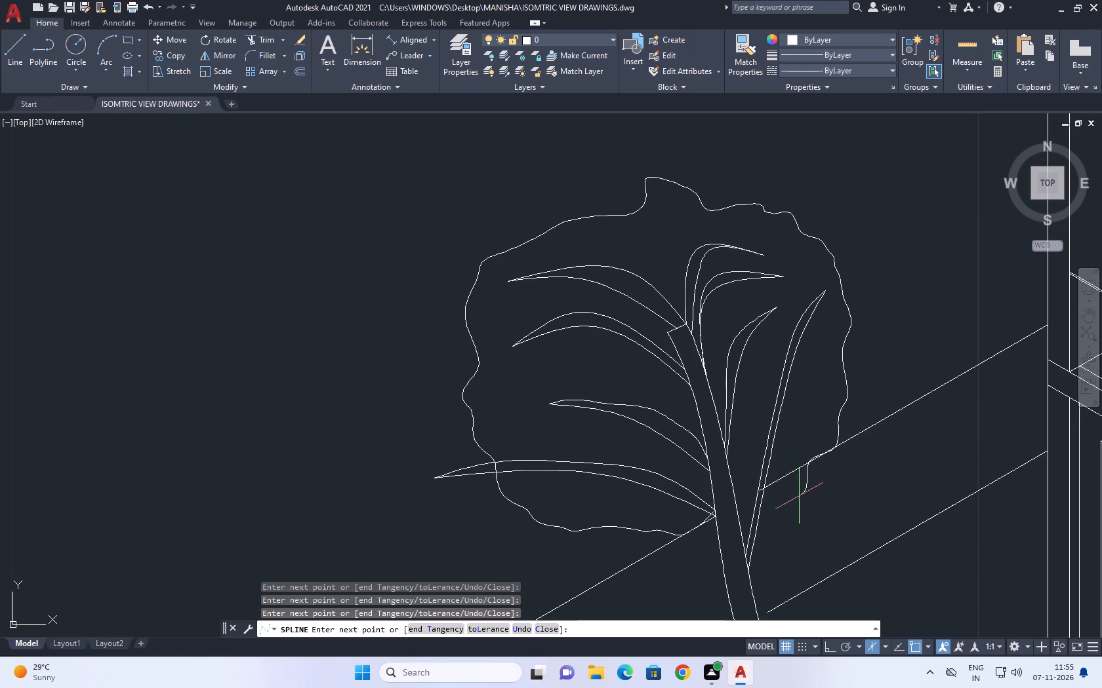
pyautogui.click(794, 499)
pyautogui.moveTo(786, 506); pyautogui.dragTo(785, 512)
pyautogui.click(783, 546)
pyautogui.click(762, 550)
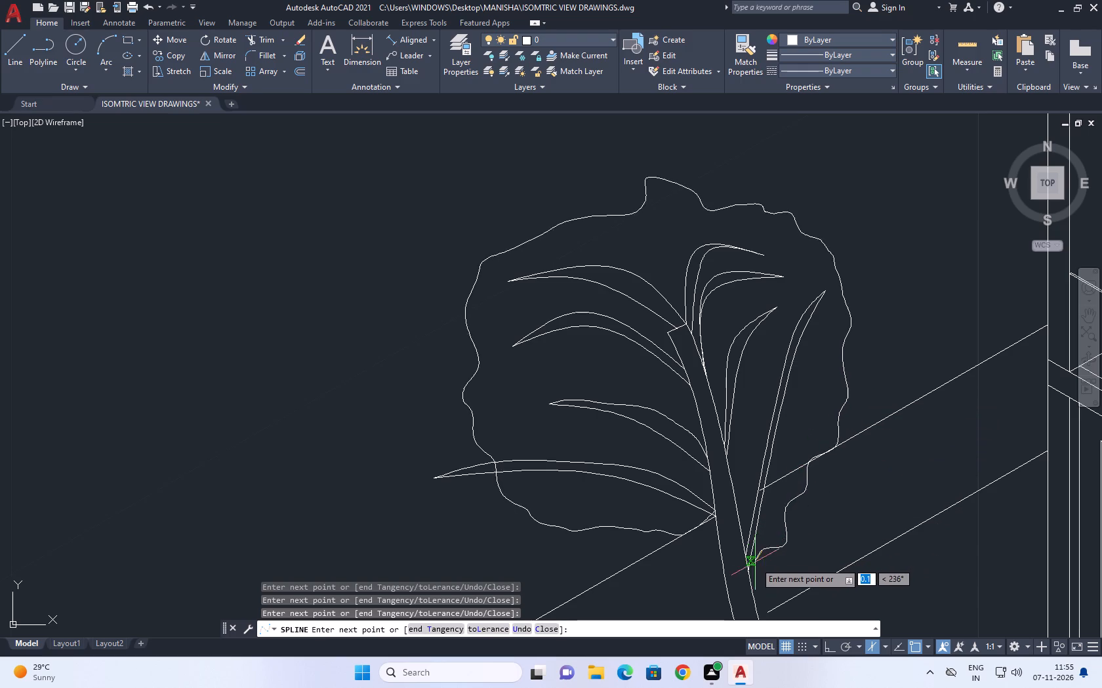
pyautogui.click(749, 570)
pyautogui.click(745, 569)
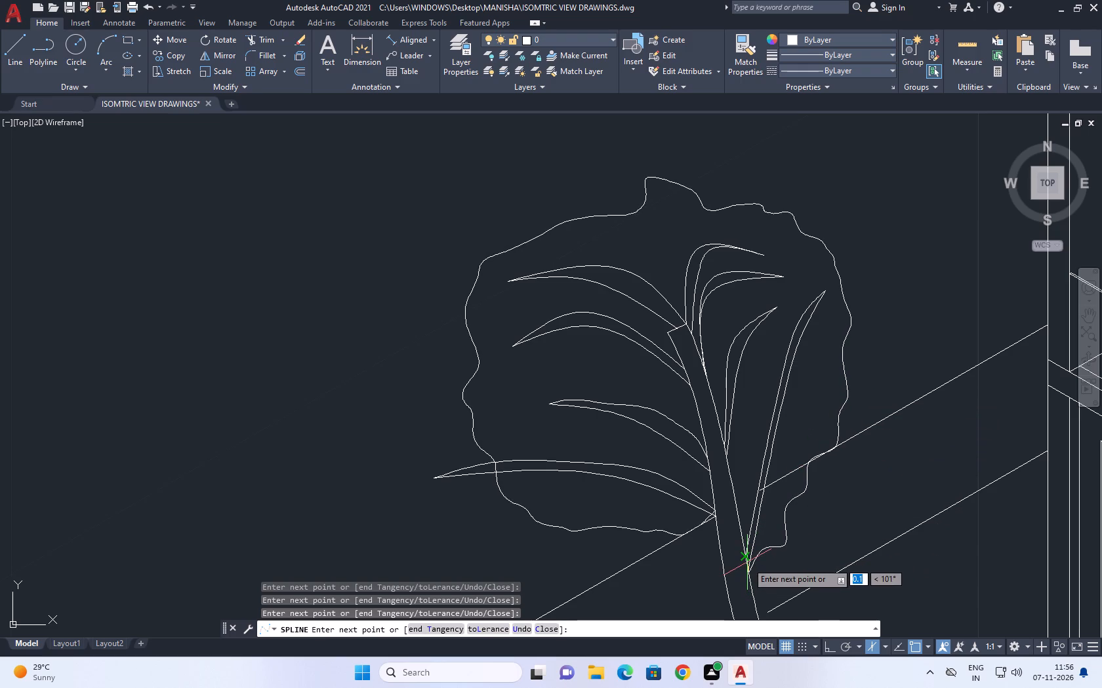
pyautogui.press('Return')
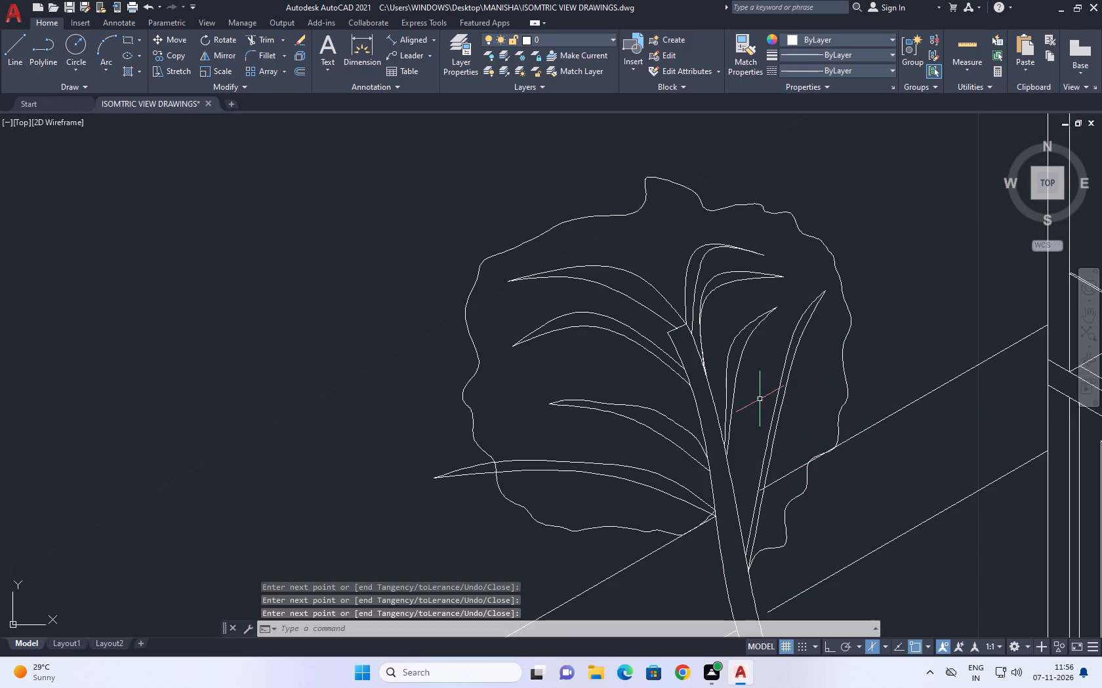
# Scale down the long lowest branch about its trunk base so its tip lies inside the crown outline.
pyautogui.click(671, 487)
pyautogui.click(601, 471)
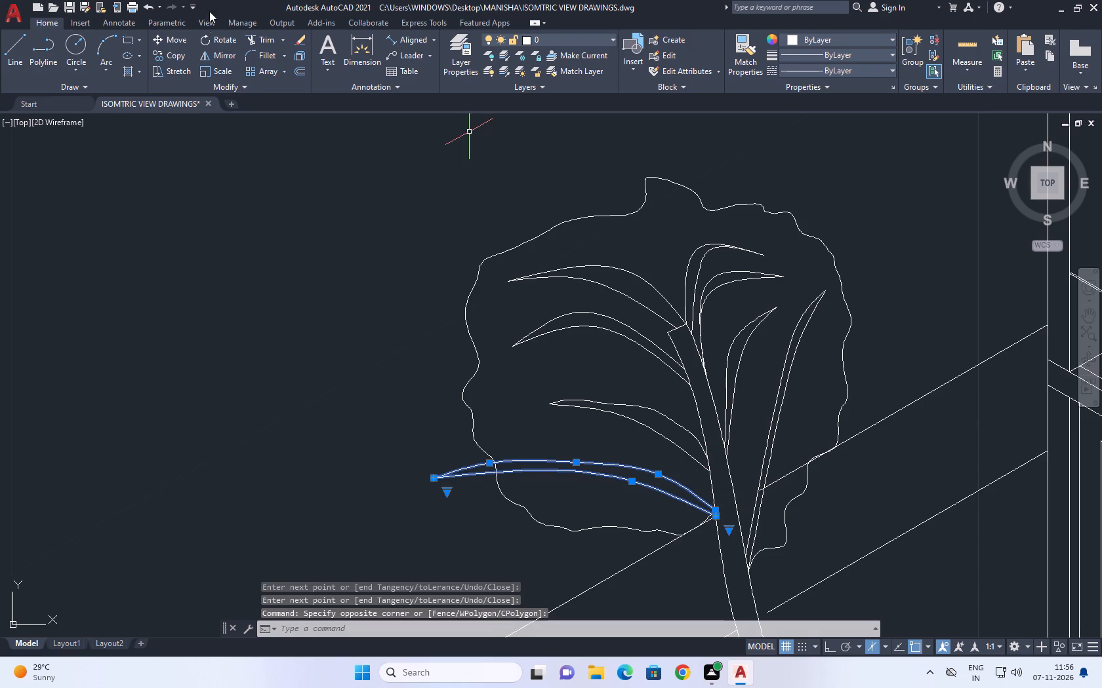
pyautogui.click(210, 68)
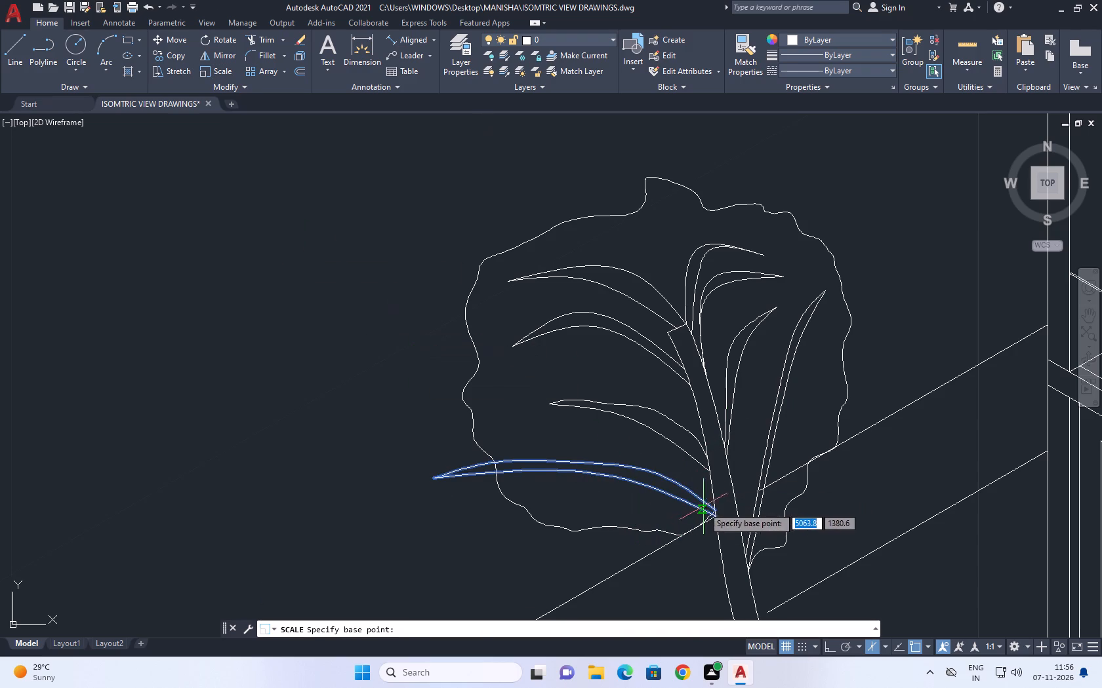
pyautogui.click(719, 521)
pyautogui.click(643, 478)
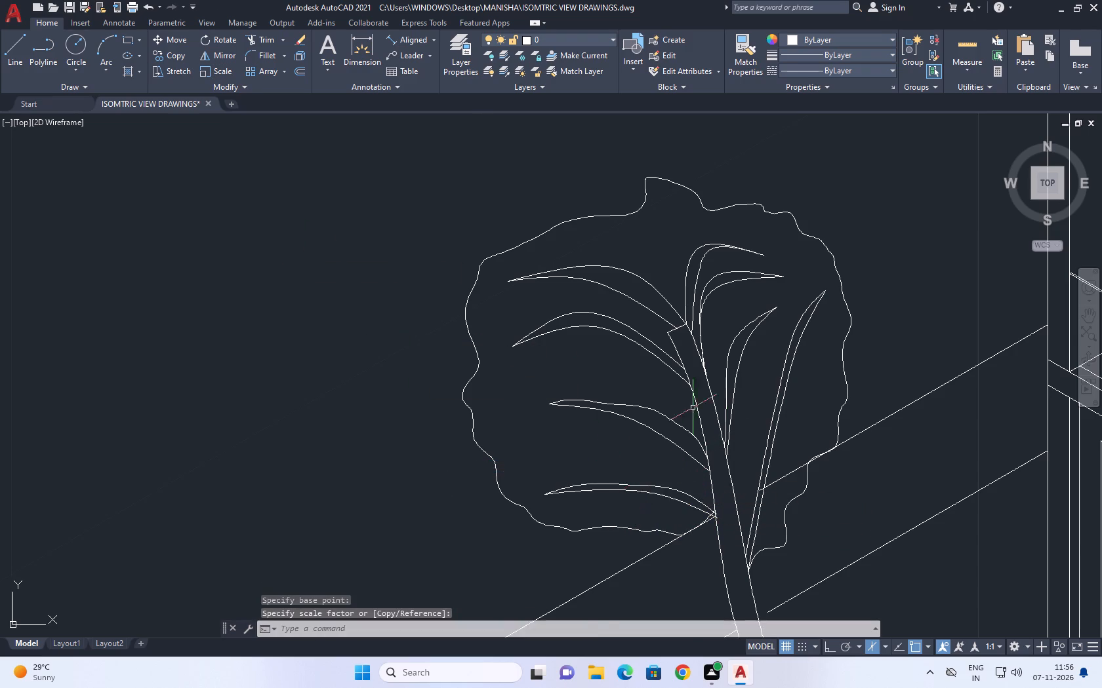
# Scale the whole tree, including trunk, branches and crown, to about 0.9 about the trunk's base.
pyautogui.scroll(-2, 693, 406)
pyautogui.moveTo(742, 470); pyautogui.dragTo(702, 407, button='middle')
pyautogui.moveTo(518, 207); pyautogui.dragTo(543, 231)
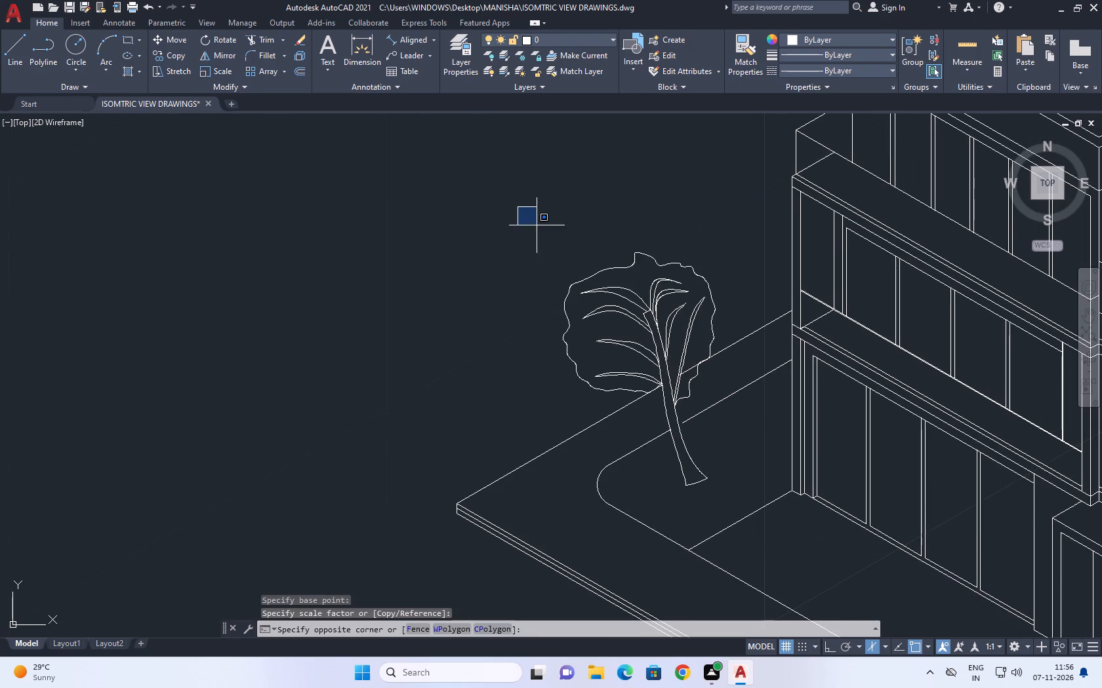
pyautogui.moveTo(543, 231); pyautogui.dragTo(537, 225)
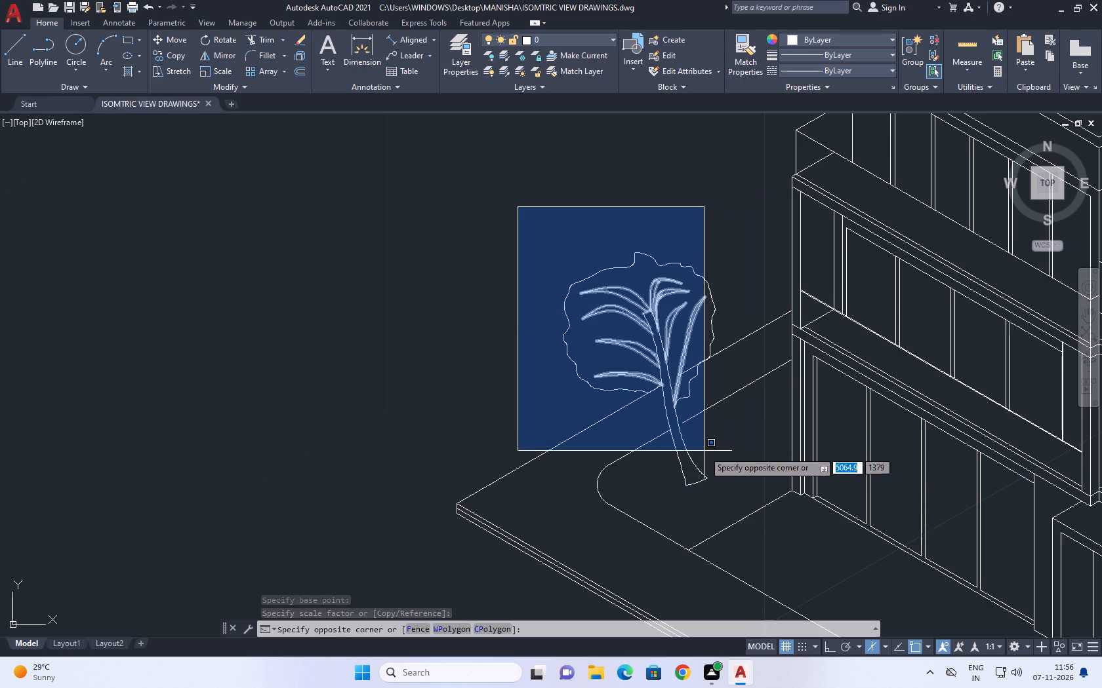
pyautogui.click(721, 420)
pyautogui.moveTo(731, 504); pyautogui.dragTo(721, 501)
pyautogui.click(688, 474)
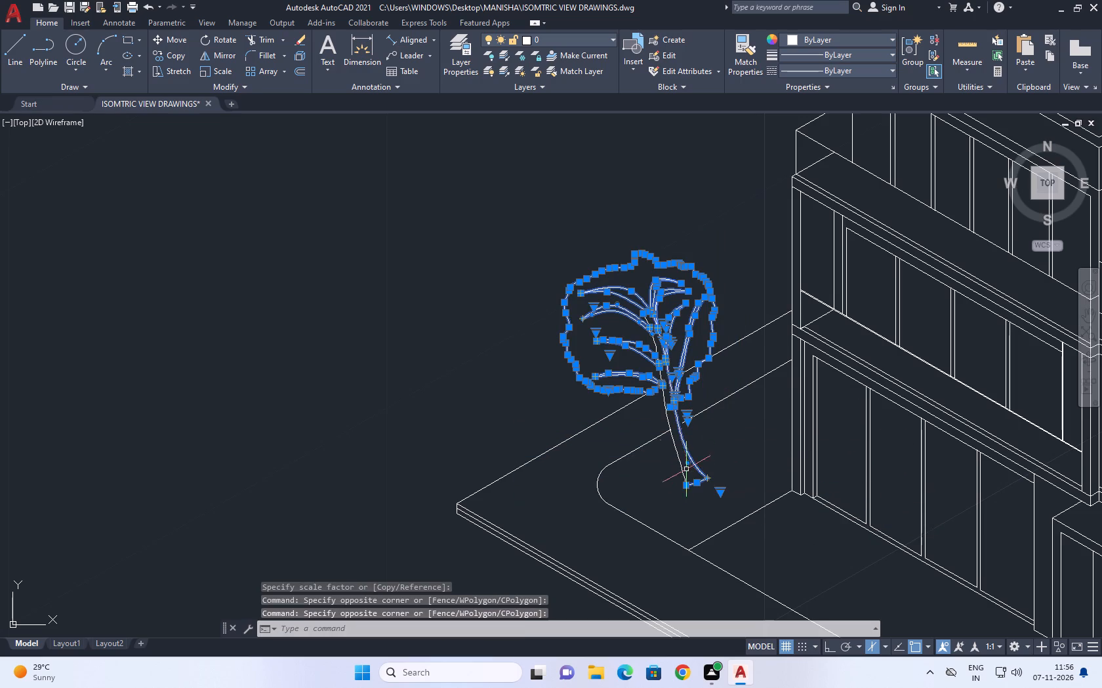
pyautogui.scroll(2, 642, 403)
pyautogui.click(706, 438)
pyautogui.click(670, 422)
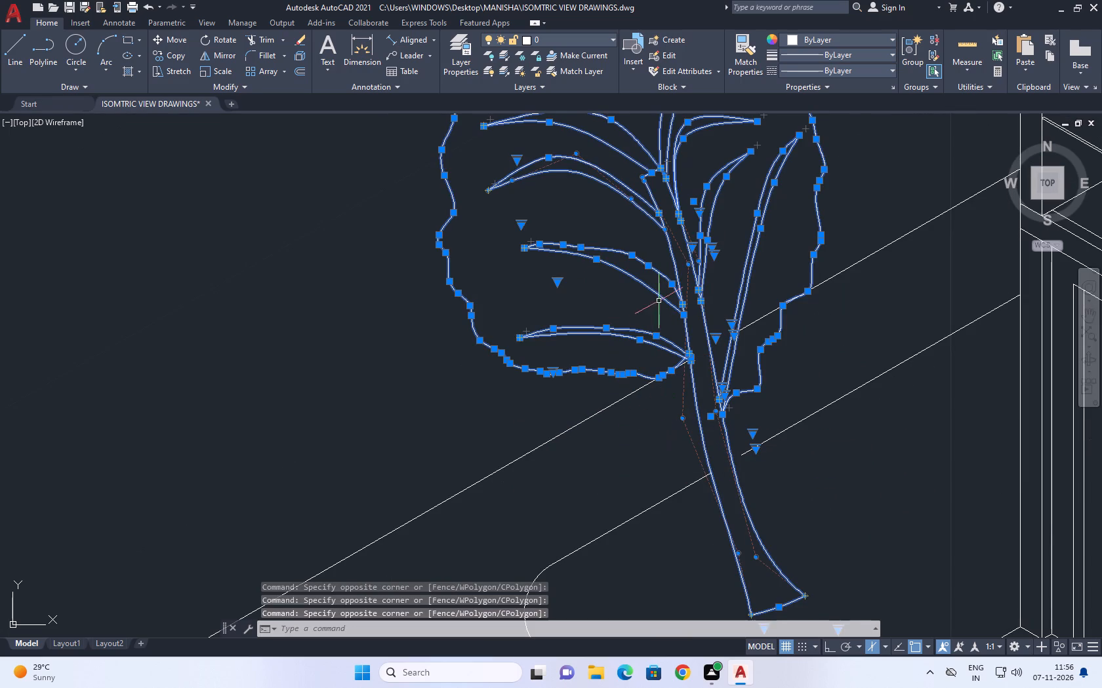
pyautogui.moveTo(678, 334); pyautogui.dragTo(703, 385, button='middle')
pyautogui.write('SC')
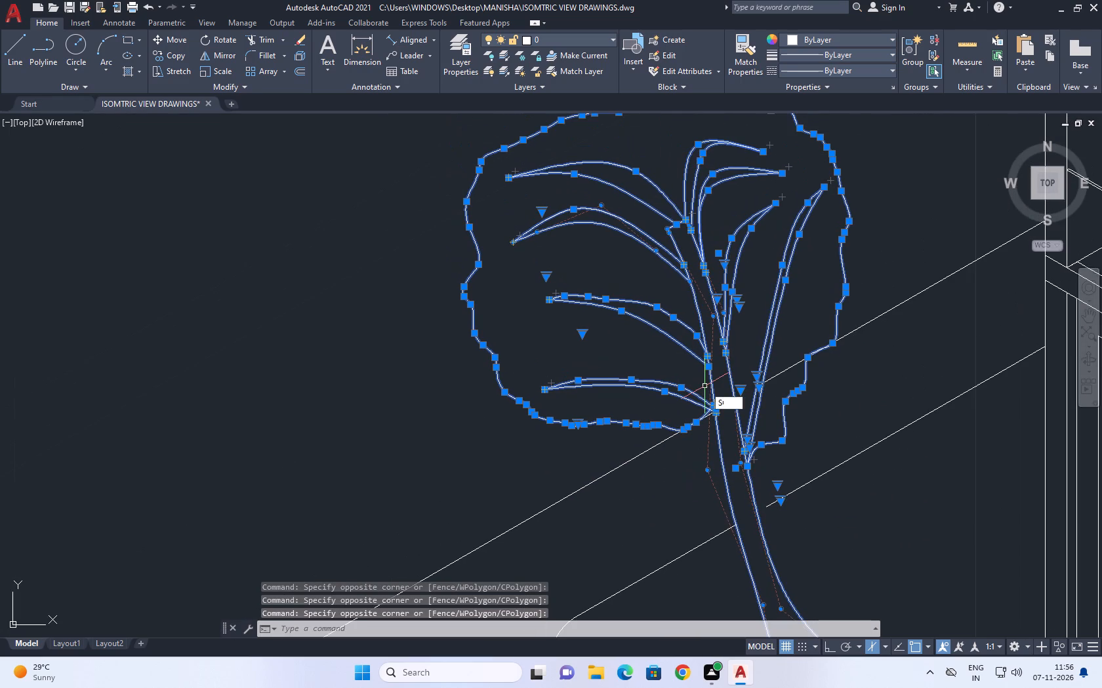
pyautogui.press('space')
pyautogui.scroll(-2, 726, 283)
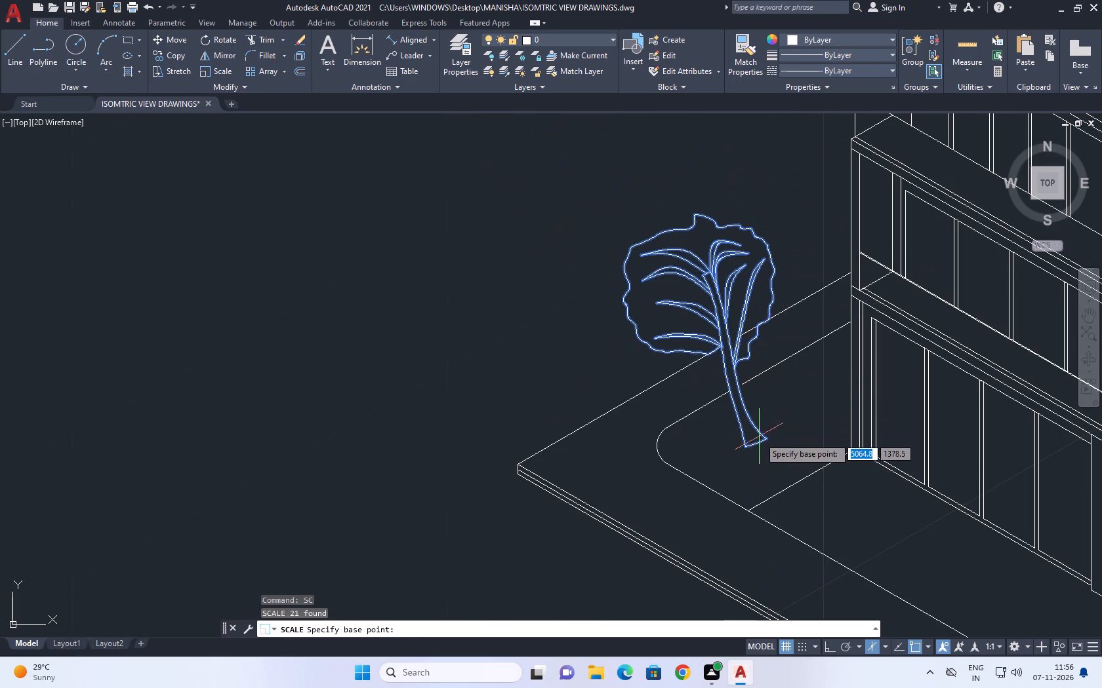
pyautogui.click(759, 444)
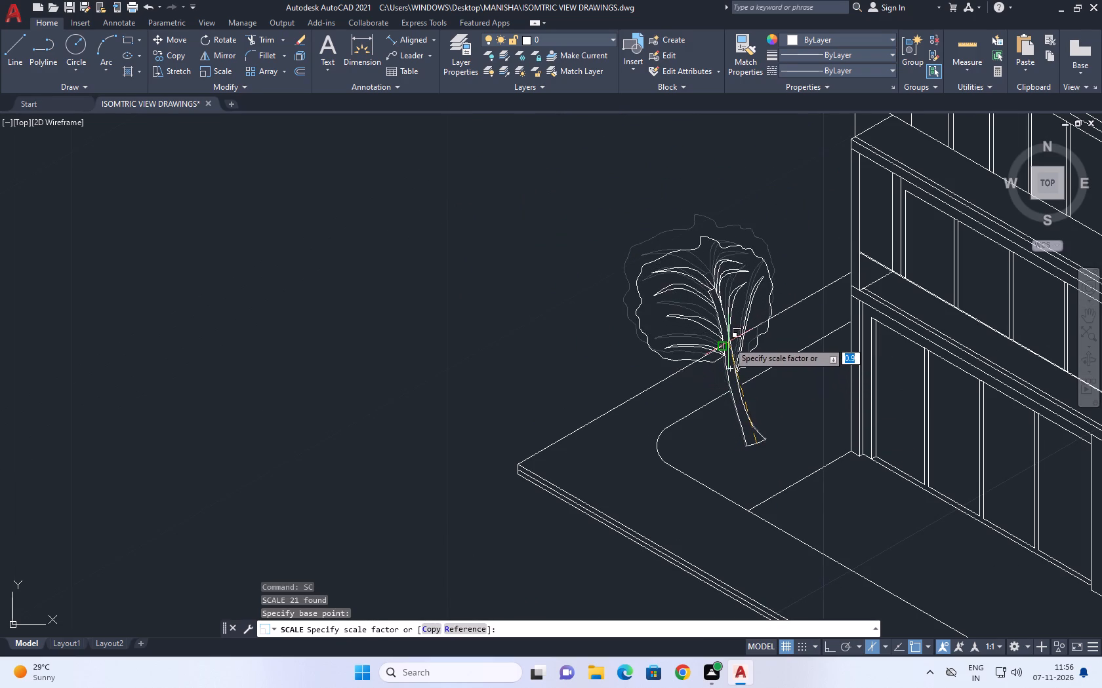
pyautogui.click(728, 341)
# Shorten both pieces of the ground slab's rear edge line so they end at the tree's crown outline.
pyautogui.scroll(2, 725, 324)
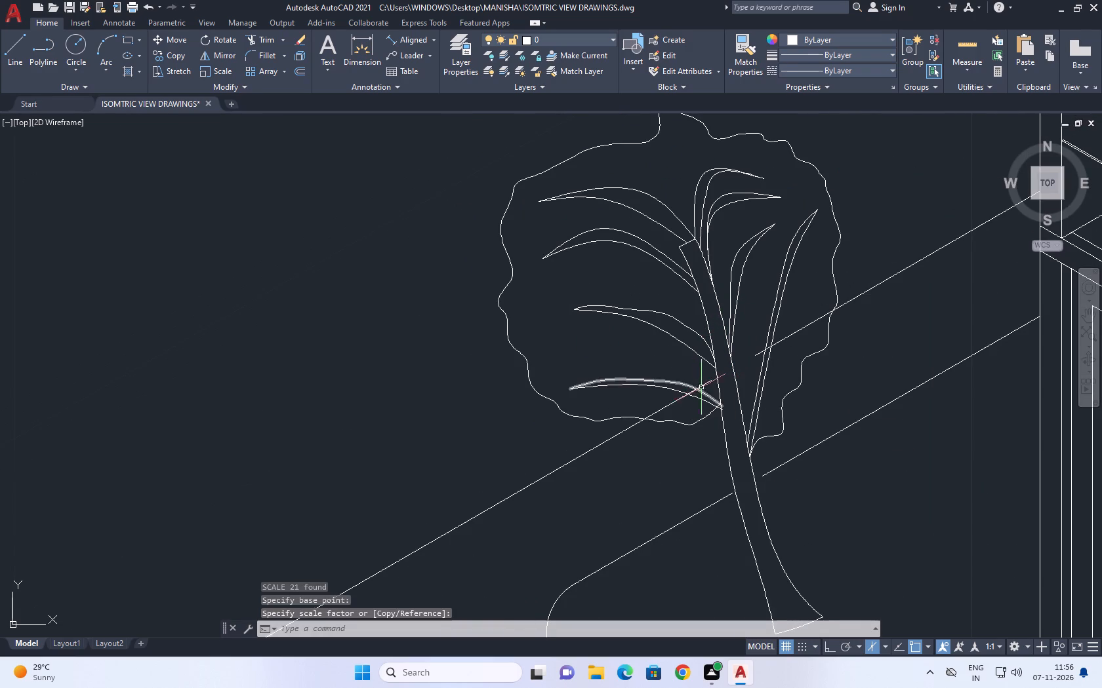
pyautogui.click(708, 384)
pyautogui.click(711, 384)
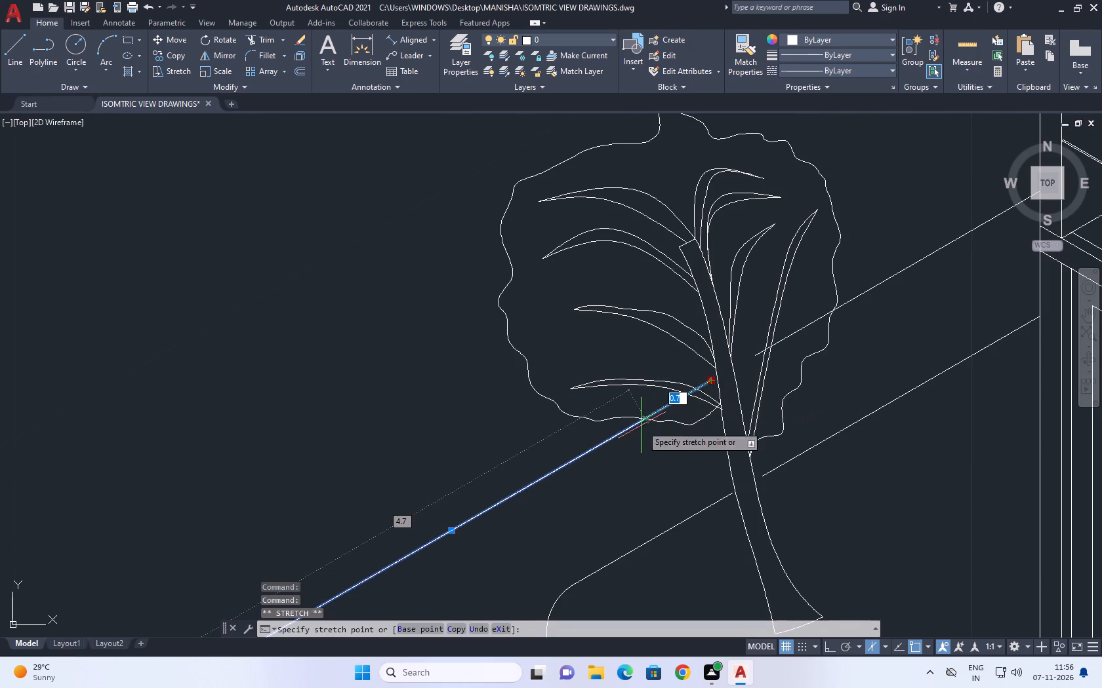
pyautogui.click(640, 420)
pyautogui.scroll(1, 744, 355)
pyautogui.click(802, 343)
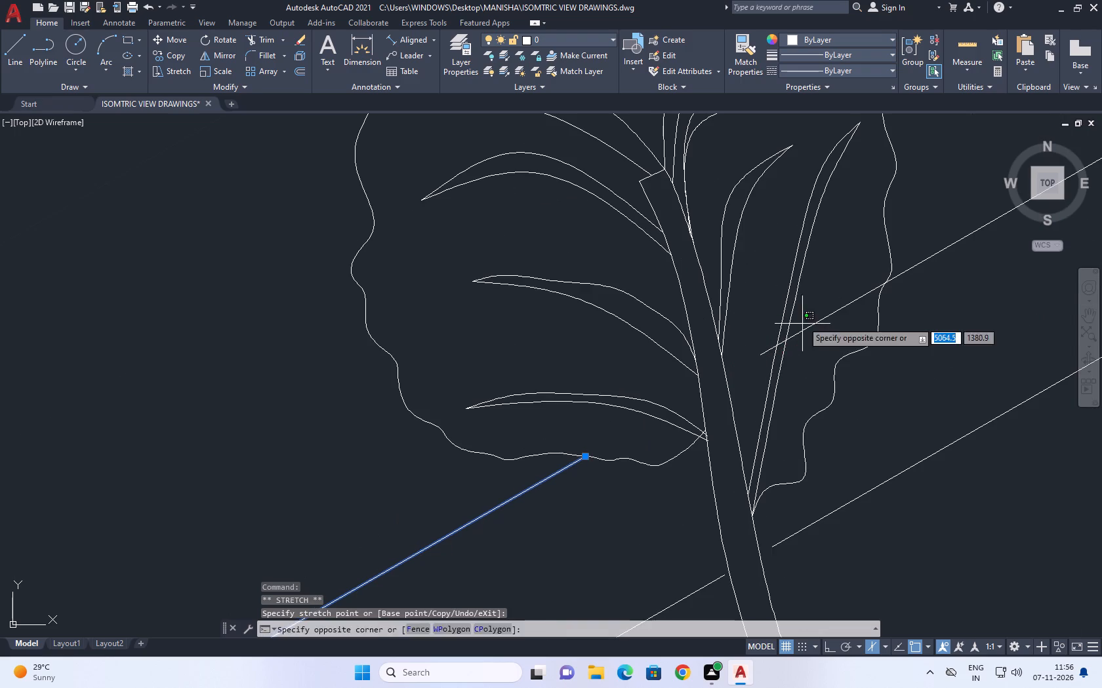
pyautogui.click(801, 308)
pyautogui.moveTo(808, 356); pyautogui.dragTo(648, 457, button='middle')
pyautogui.click(603, 458)
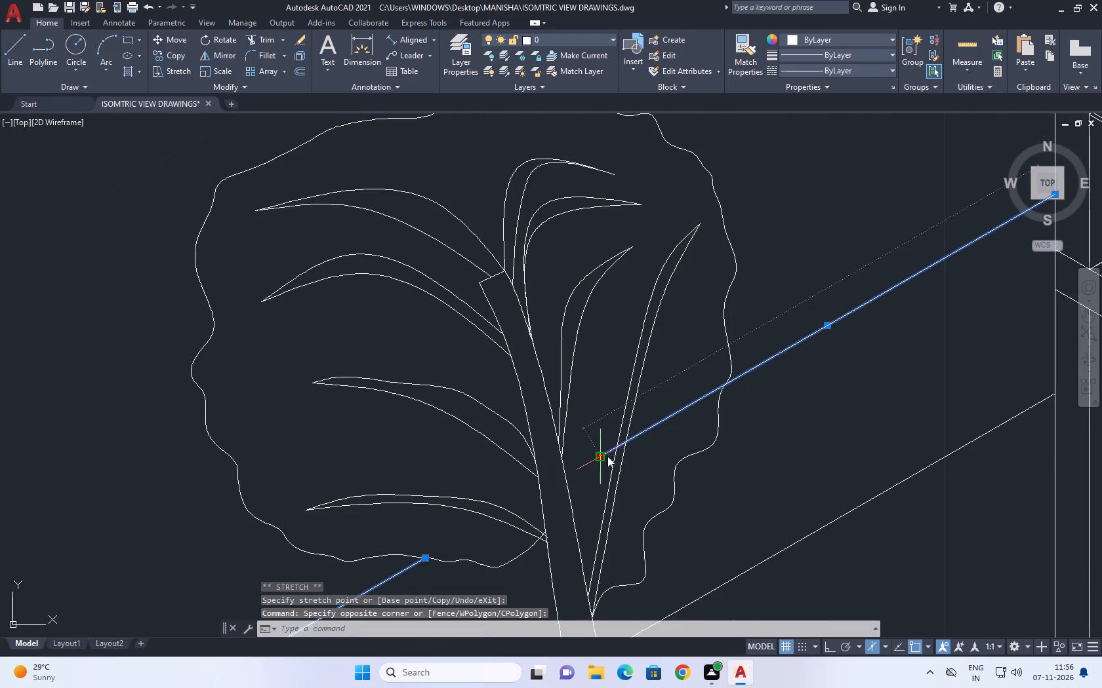
pyautogui.click(720, 381)
pyautogui.scroll(-4, 708, 377)
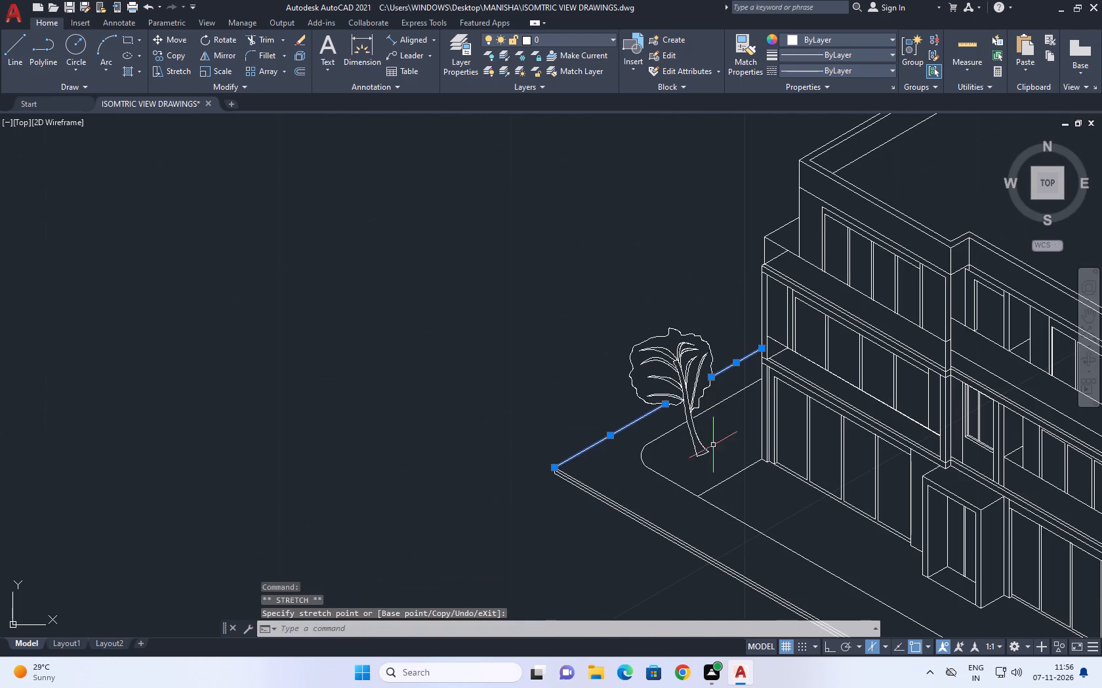
pyautogui.middleClick(695, 442)
pyautogui.scroll(3, 699, 440)
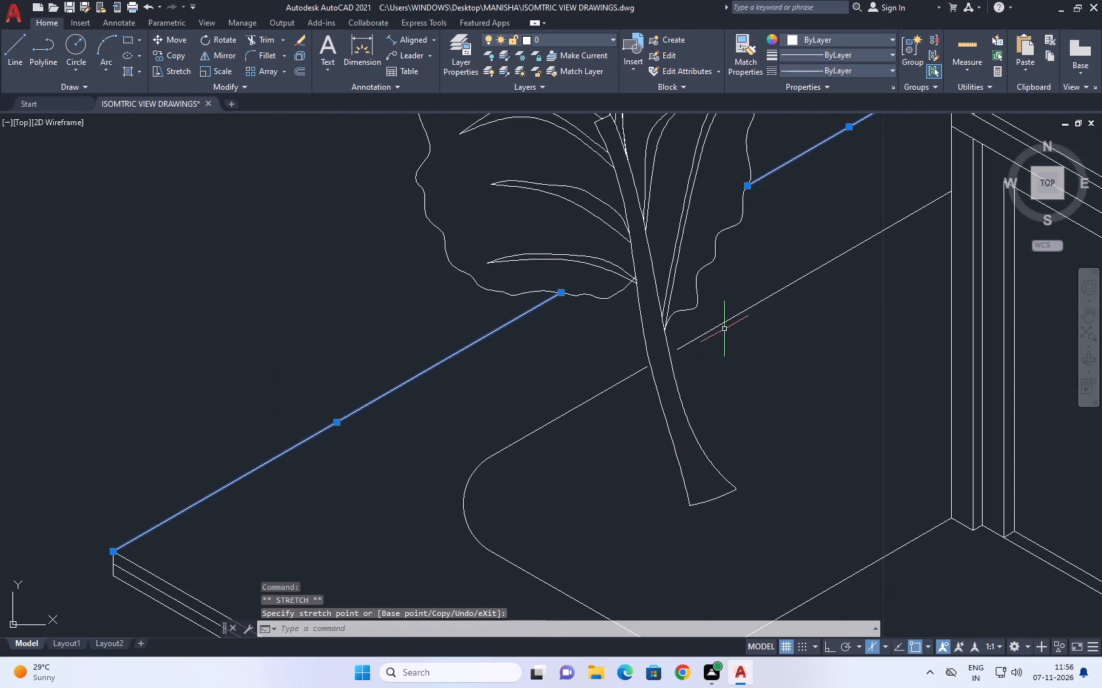
pyautogui.rightClick(724, 329)
pyautogui.click(777, 526)
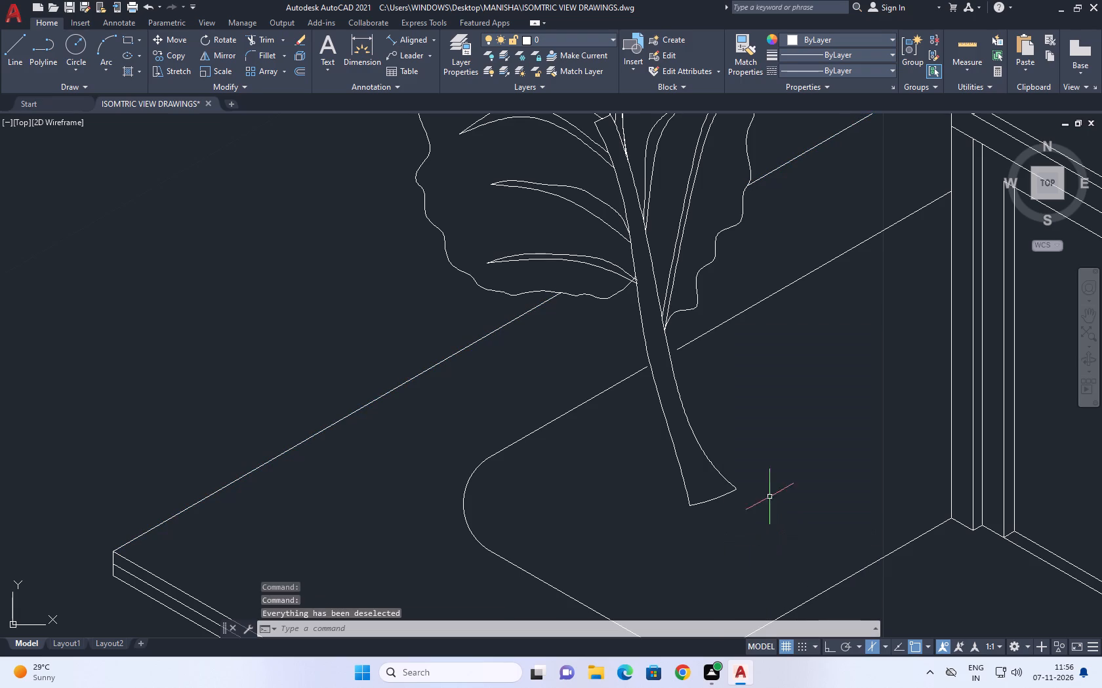
# Extend the inner ground line on both sides of the tree up to the trunk's edges.
pyautogui.write('EX')
pyautogui.press('space')
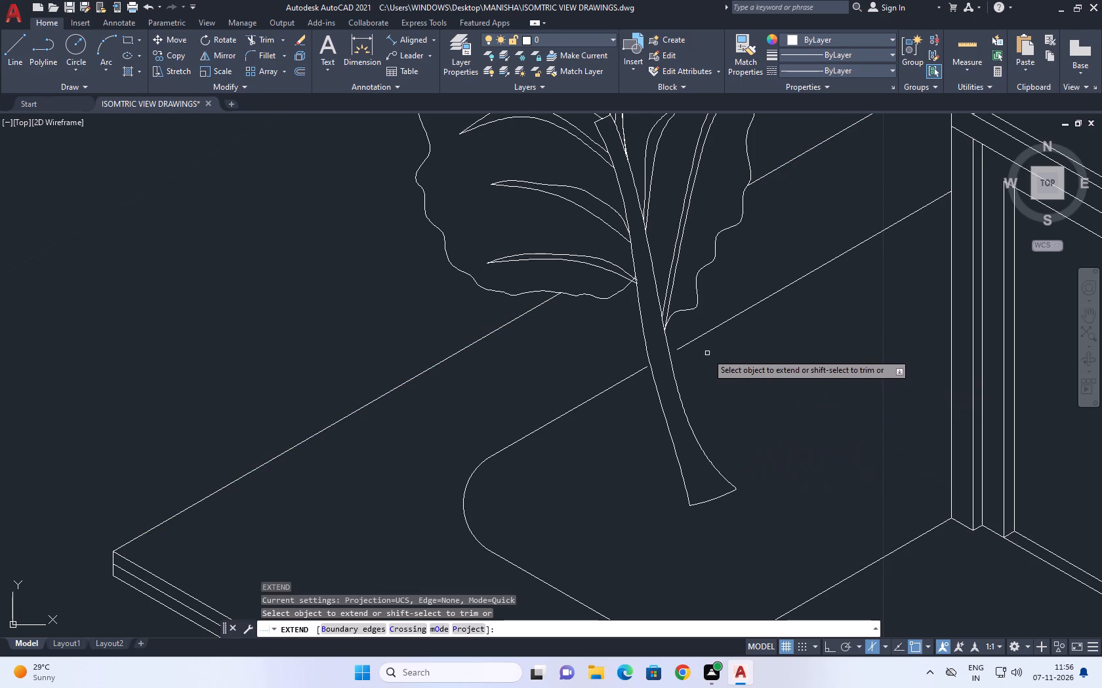
pyautogui.click(707, 353)
pyautogui.click(701, 332)
pyautogui.click(650, 381)
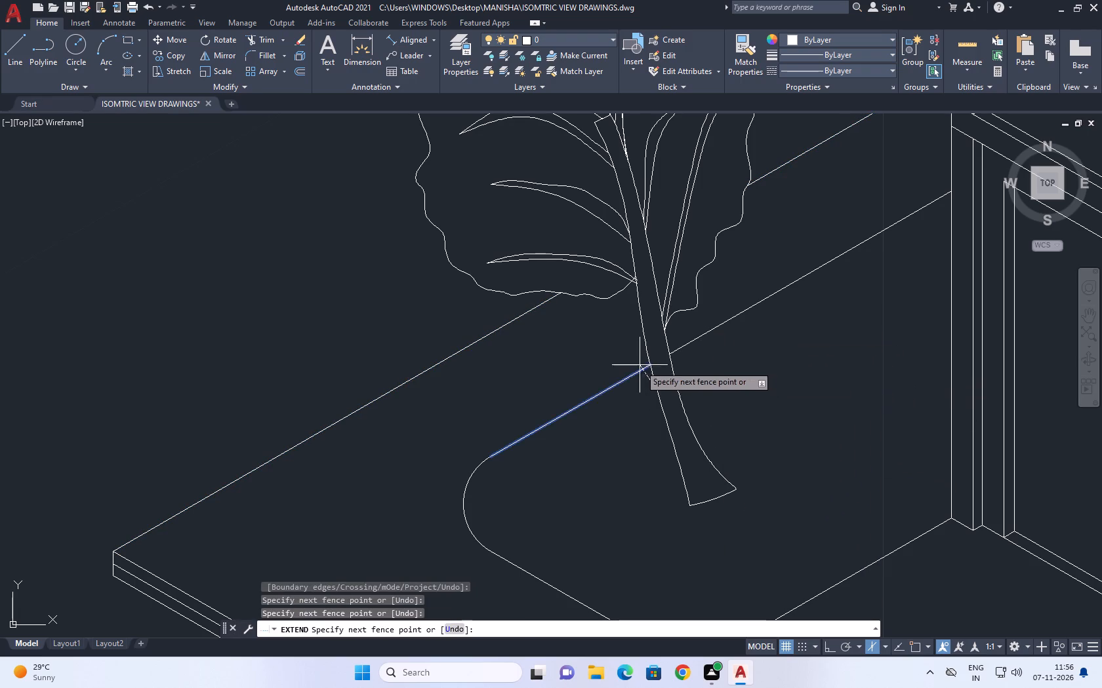
pyautogui.click(638, 362)
pyautogui.rightClick(613, 349)
pyautogui.click(638, 377)
# Insert the Trees - Imperial block from the tool palettes in the empty area outside the slab's front edge.
pyautogui.scroll(-4, 640, 378)
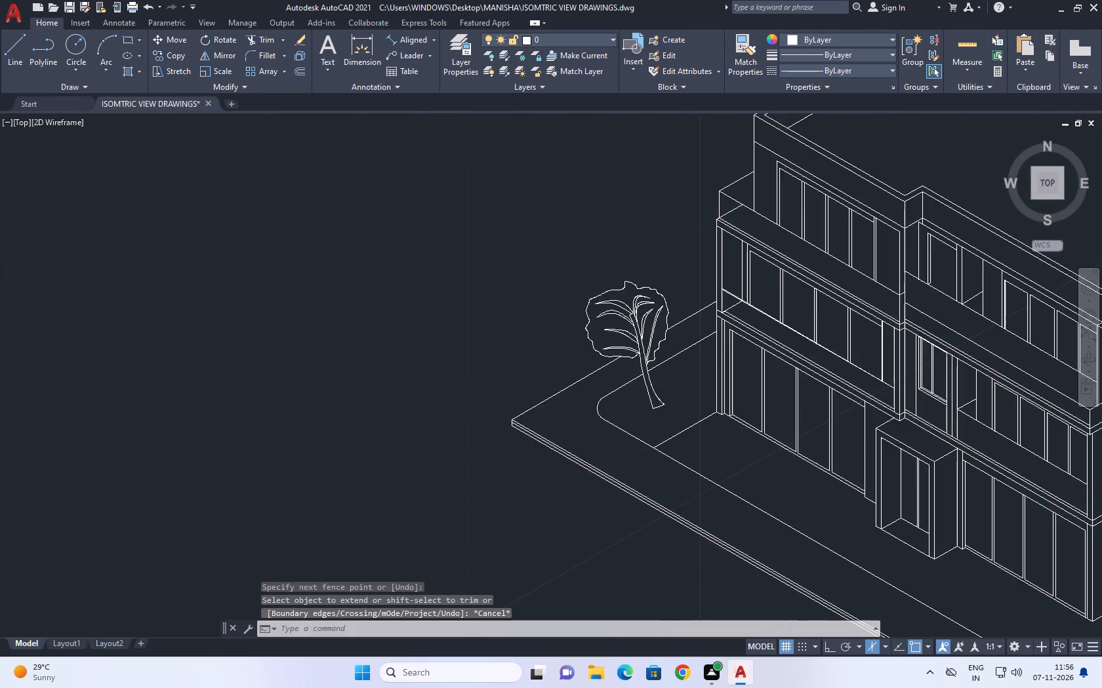
pyautogui.moveTo(773, 501); pyautogui.dragTo(577, 478, button='middle')
pyautogui.scroll(1, 606, 563)
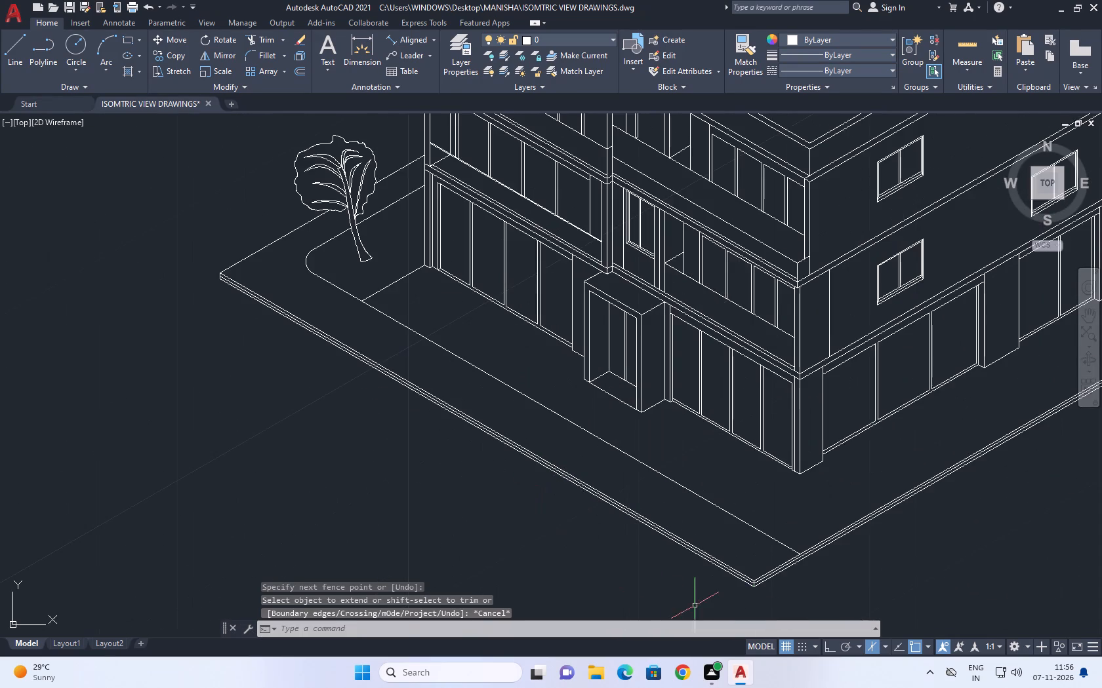
pyautogui.scroll(4, 815, 586)
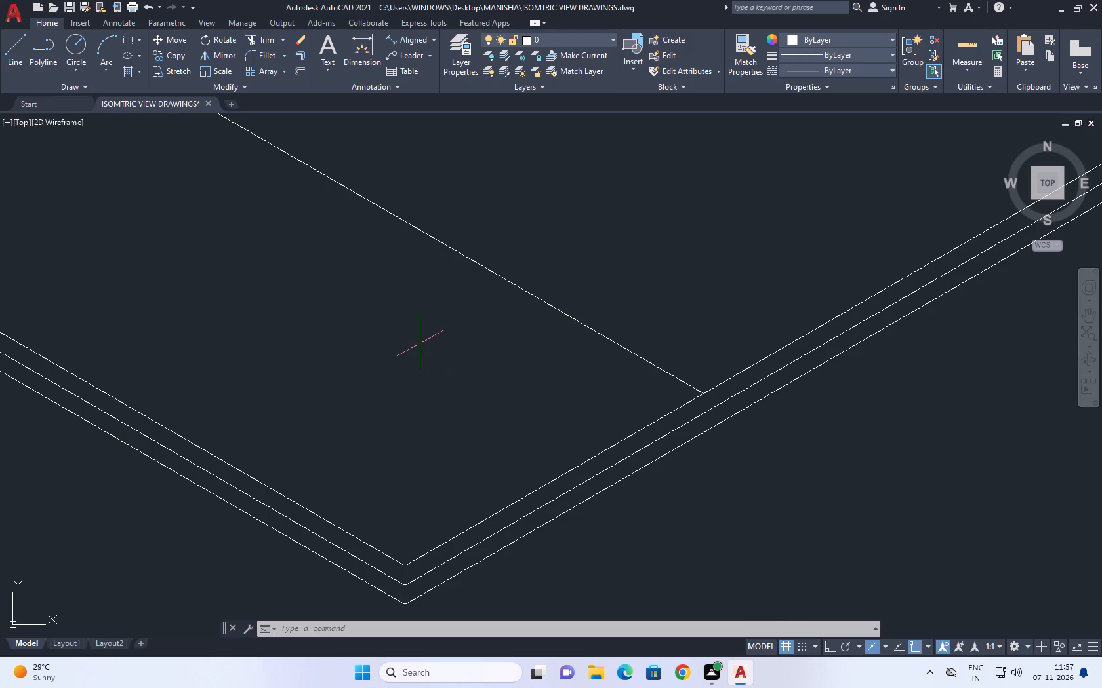
pyautogui.scroll(-6, 485, 427)
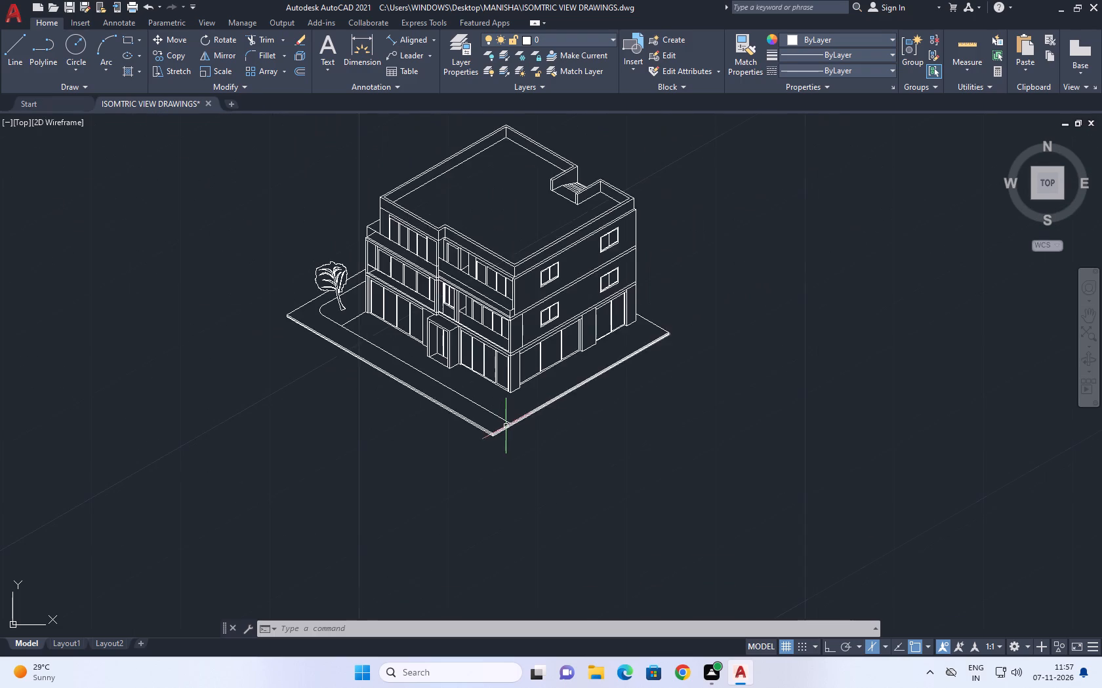
pyautogui.moveTo(588, 396); pyautogui.dragTo(594, 436, button='middle')
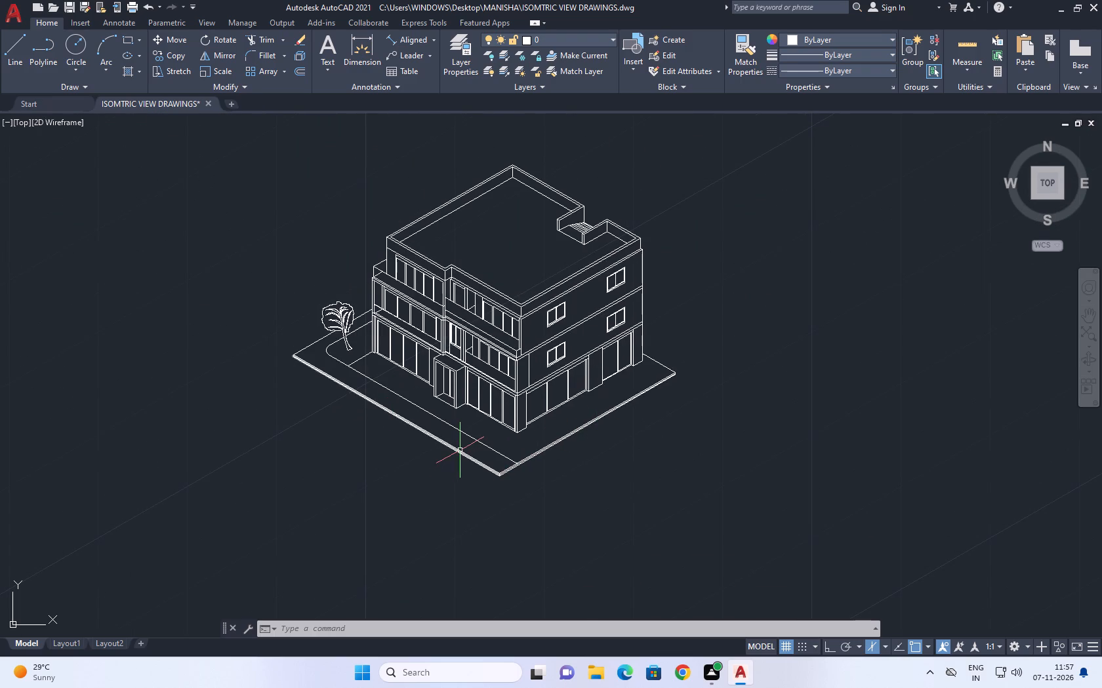
pyautogui.scroll(1, 464, 449)
pyautogui.press('t')
pyautogui.press('p')
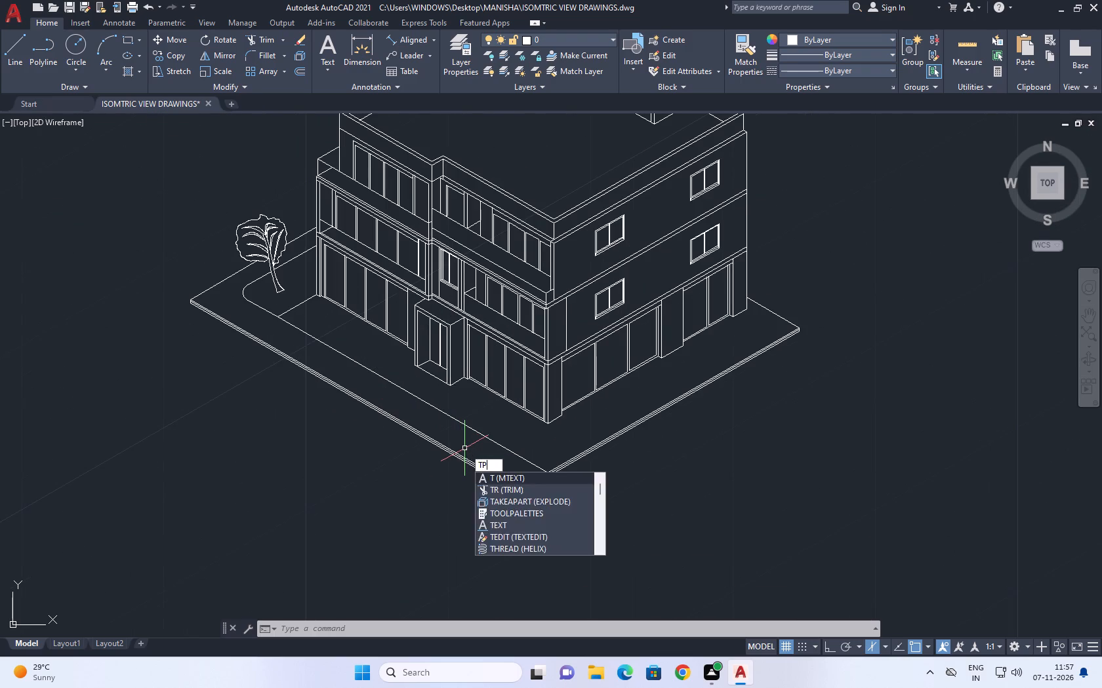
pyautogui.press('space')
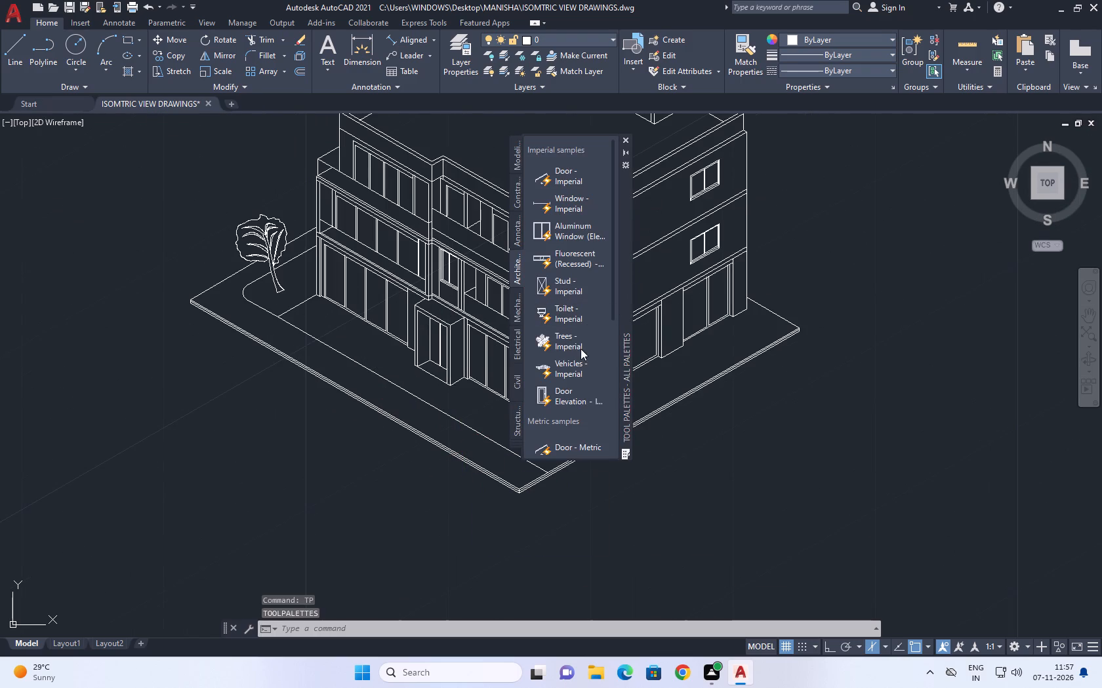
pyautogui.click(581, 349)
pyautogui.click(174, 368)
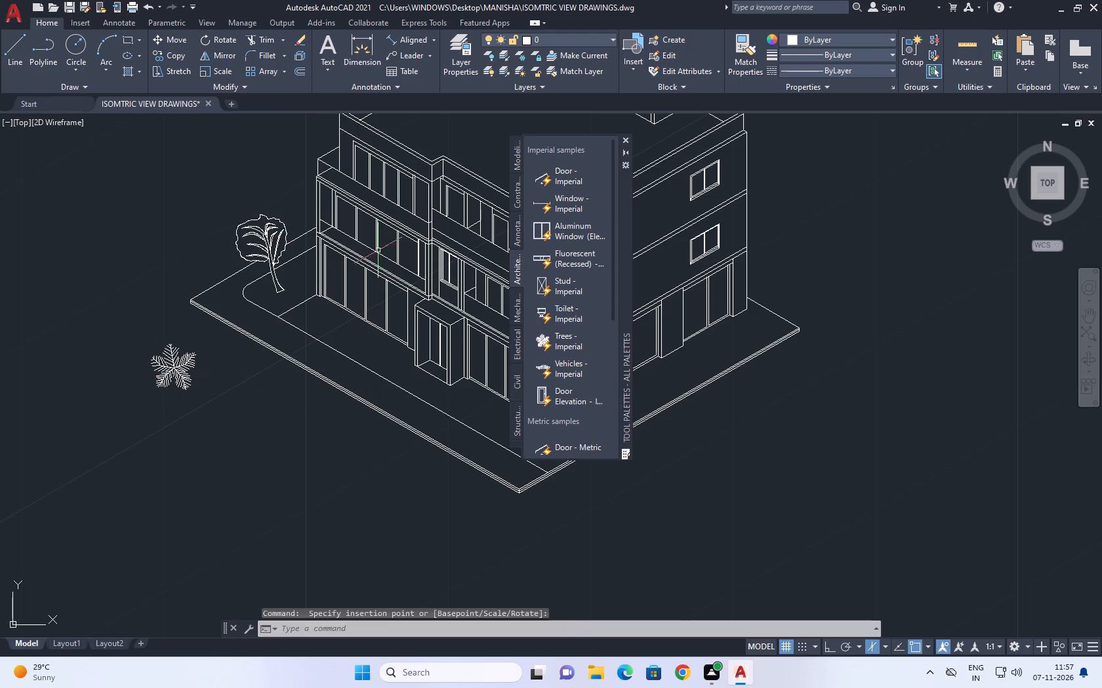
pyautogui.click(627, 141)
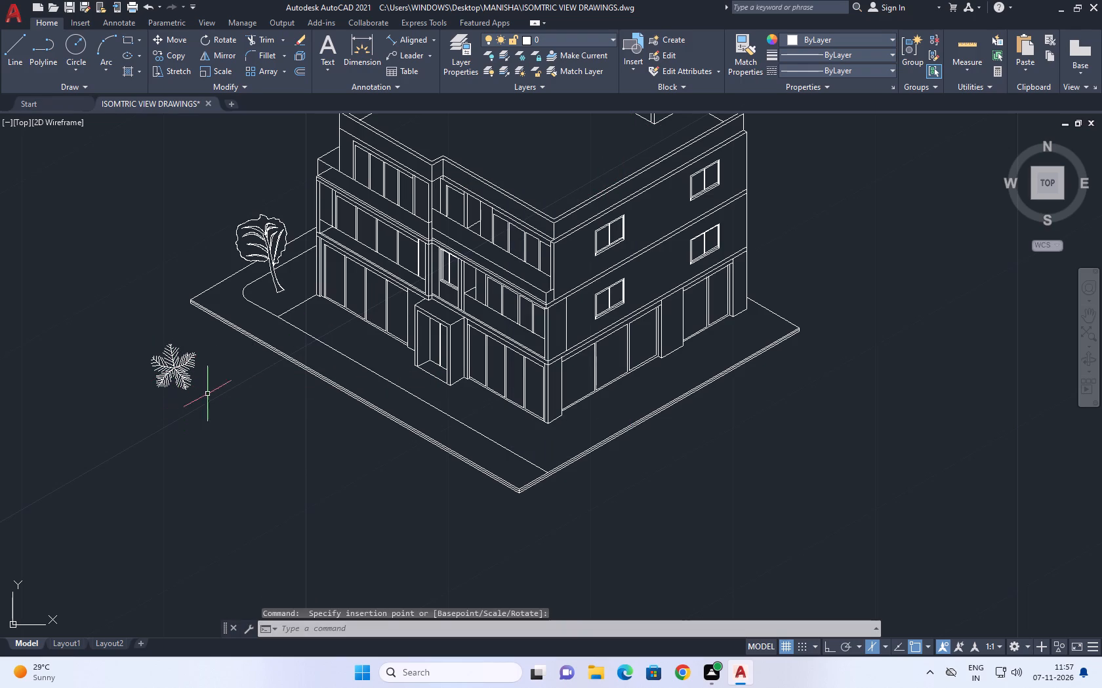
# Switch the inserted tree block from its plan view to the palm tree elevation.
pyautogui.click(171, 367)
pyautogui.scroll(3, 174, 367)
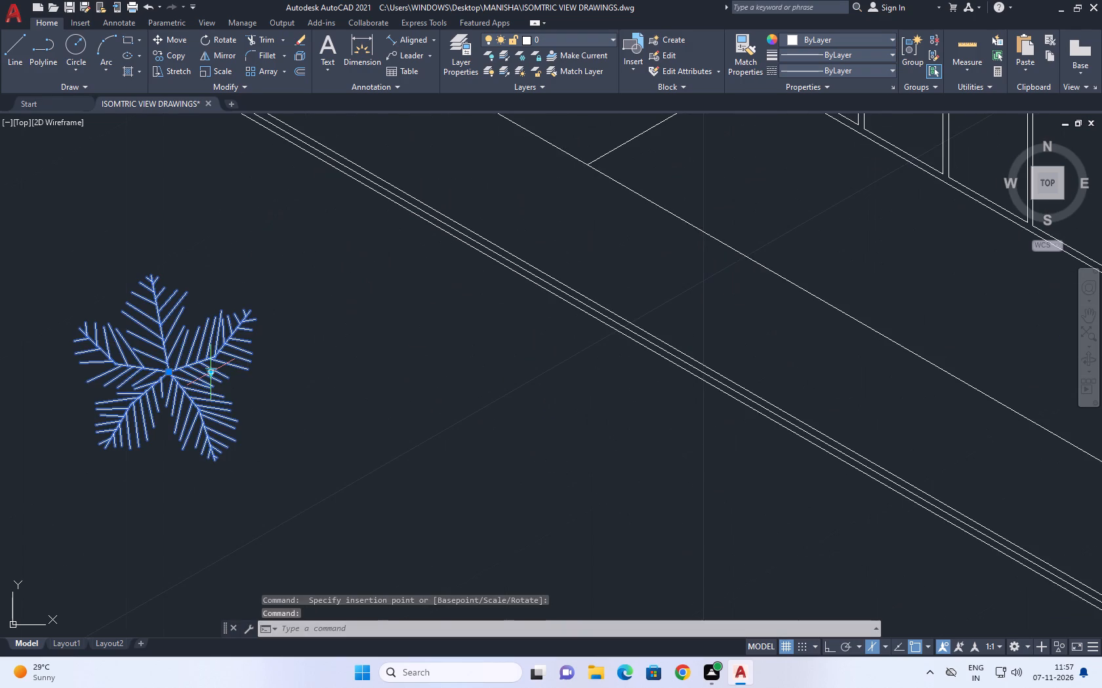
pyautogui.click(211, 374)
pyautogui.click(268, 401)
# Move the palm tree onto the ground slab, between the freehand tree and the building's near corner.
pyautogui.scroll(-3, 259, 391)
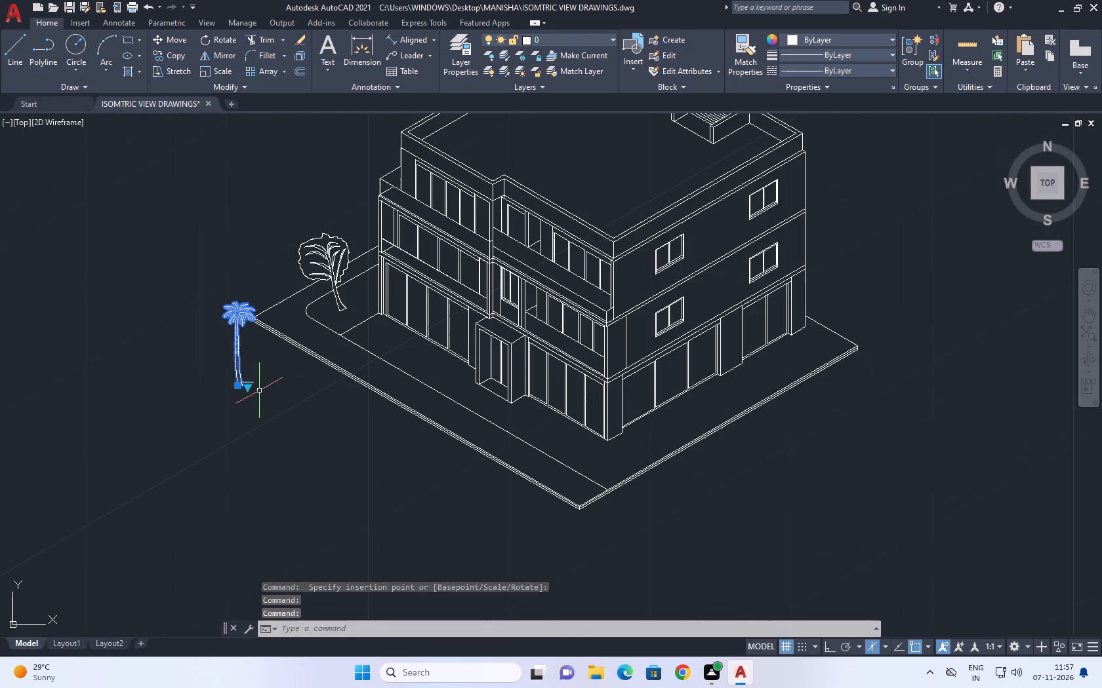
pyautogui.click(176, 41)
pyautogui.scroll(2, 255, 373)
pyautogui.moveTo(197, 392); pyautogui.dragTo(215, 402)
pyautogui.scroll(-1, 393, 264)
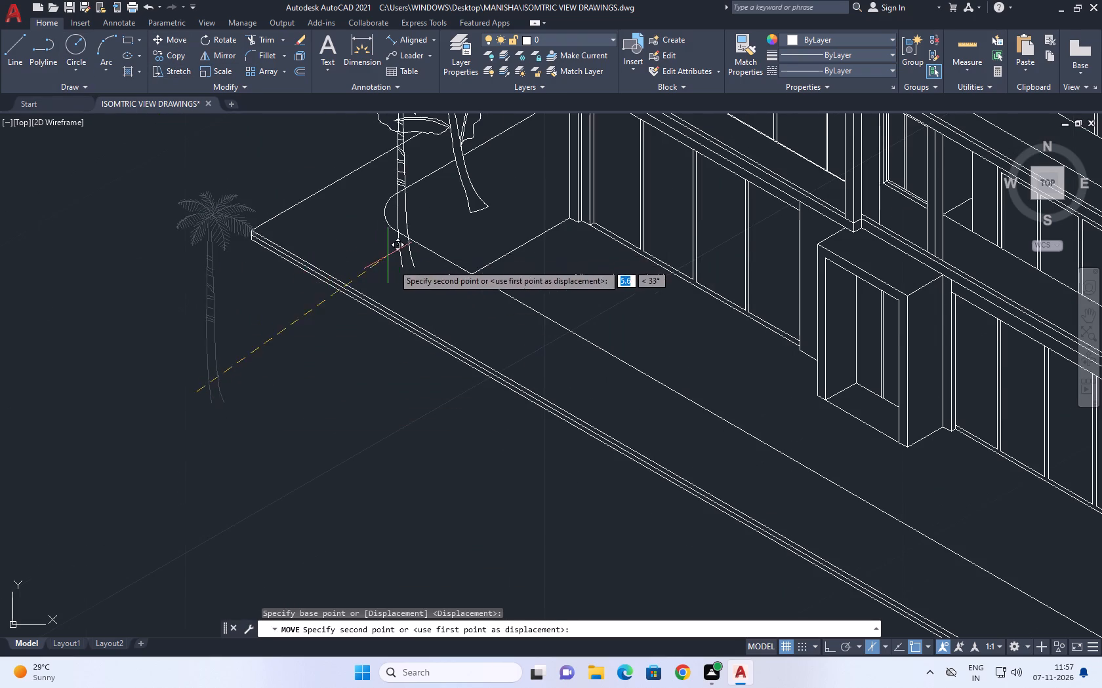
pyautogui.moveTo(405, 278); pyautogui.dragTo(438, 347, button='middle')
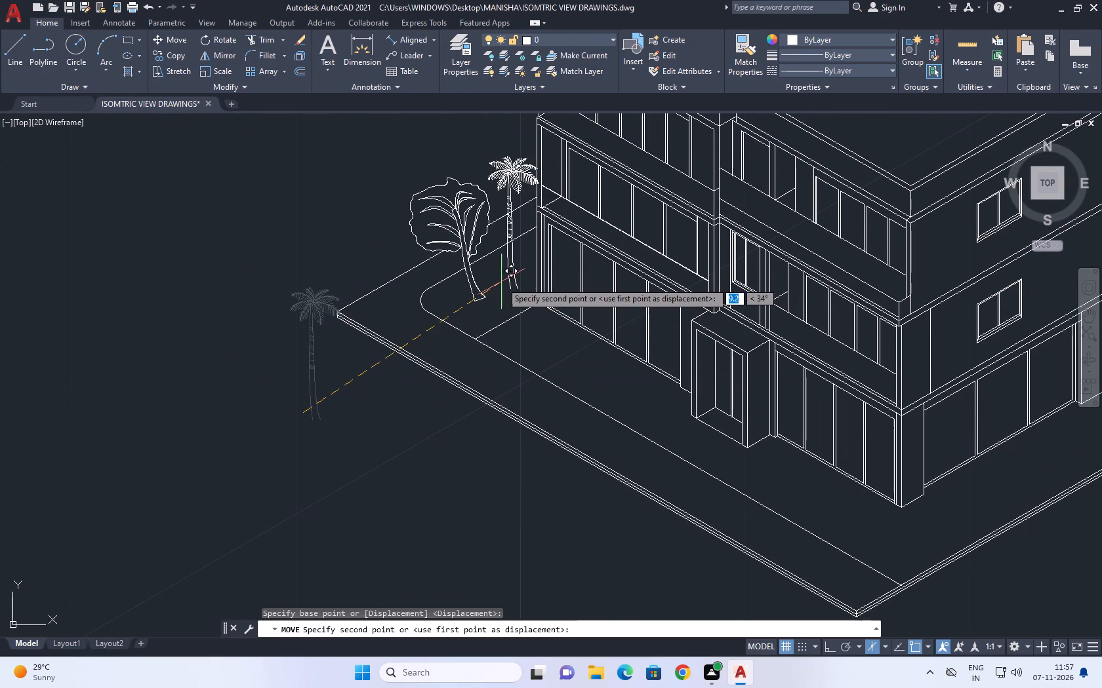
pyautogui.click(501, 282)
# Place the palm tree being moved on the ground slab, between the freehand tree and the building's near corner.
pyautogui.click(512, 277)
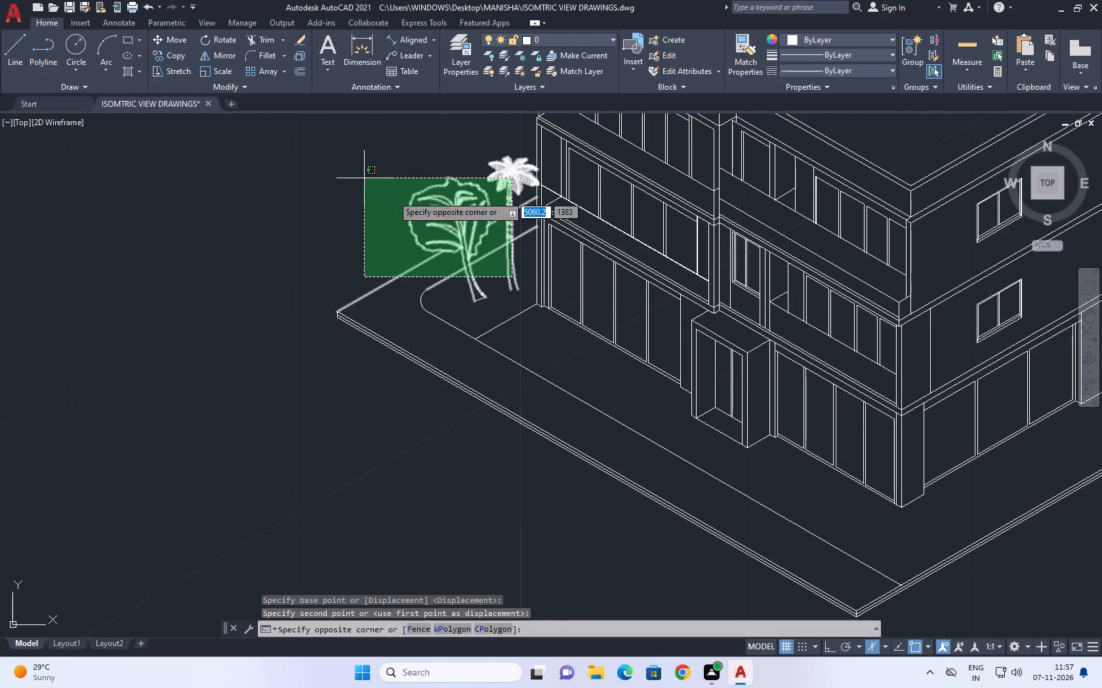
# Copy the palm tree to the empty area outside the ground slab's front edge.
pyautogui.click(500, 275)
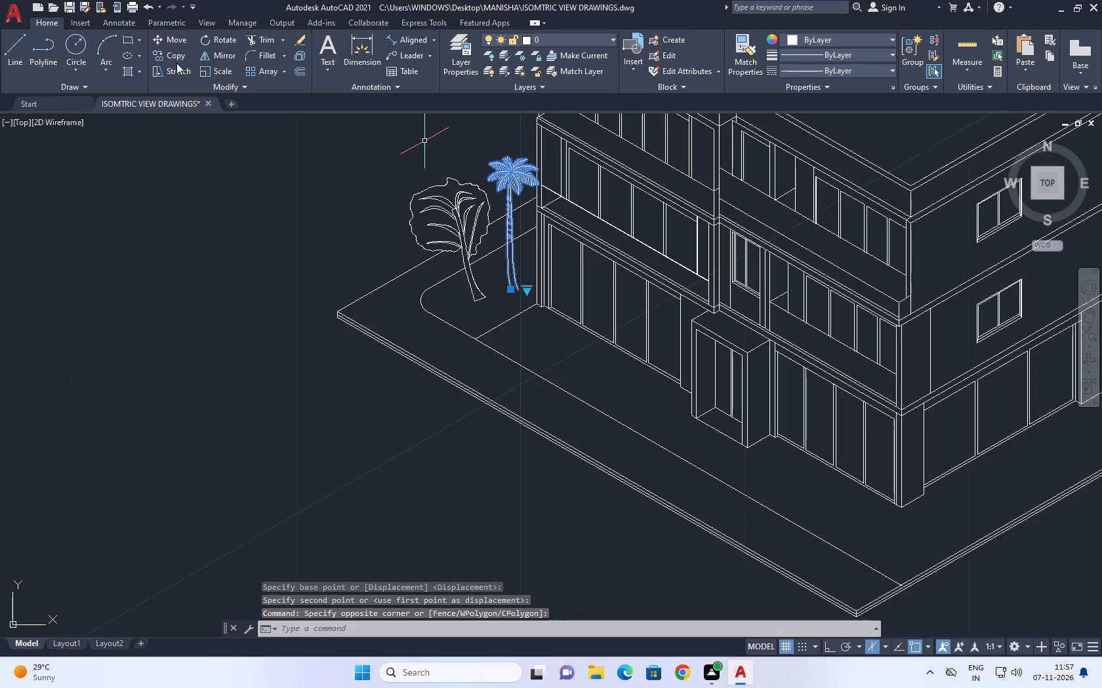
pyautogui.moveTo(176, 63); pyautogui.dragTo(181, 71)
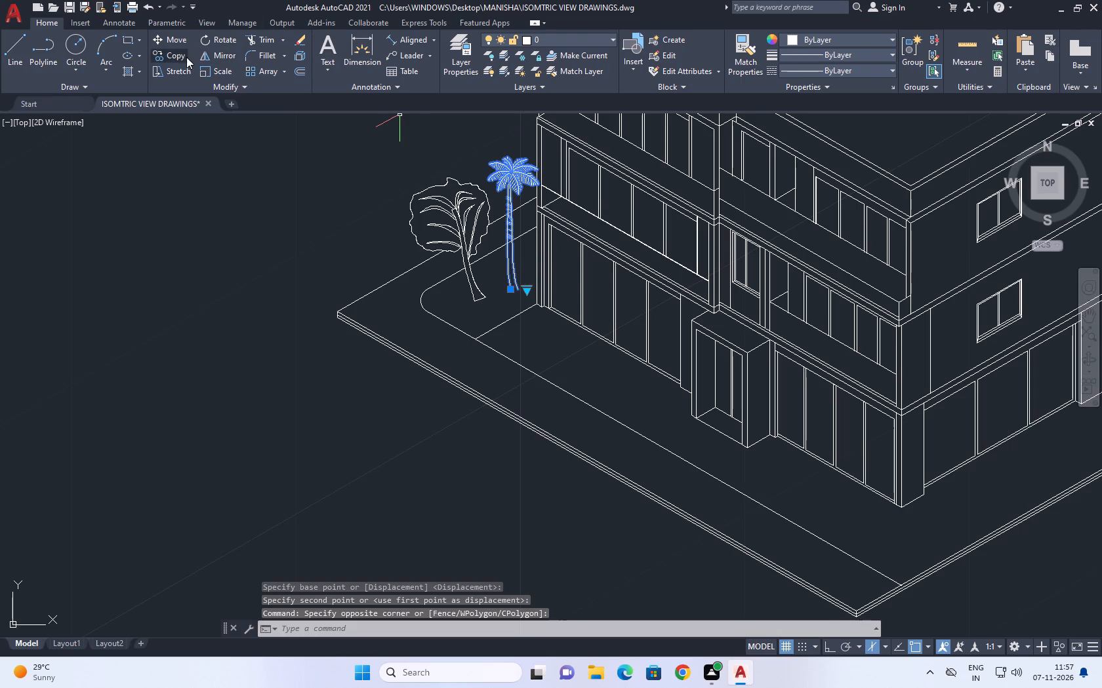
pyautogui.click(186, 57)
pyautogui.click(504, 265)
pyautogui.click(302, 415)
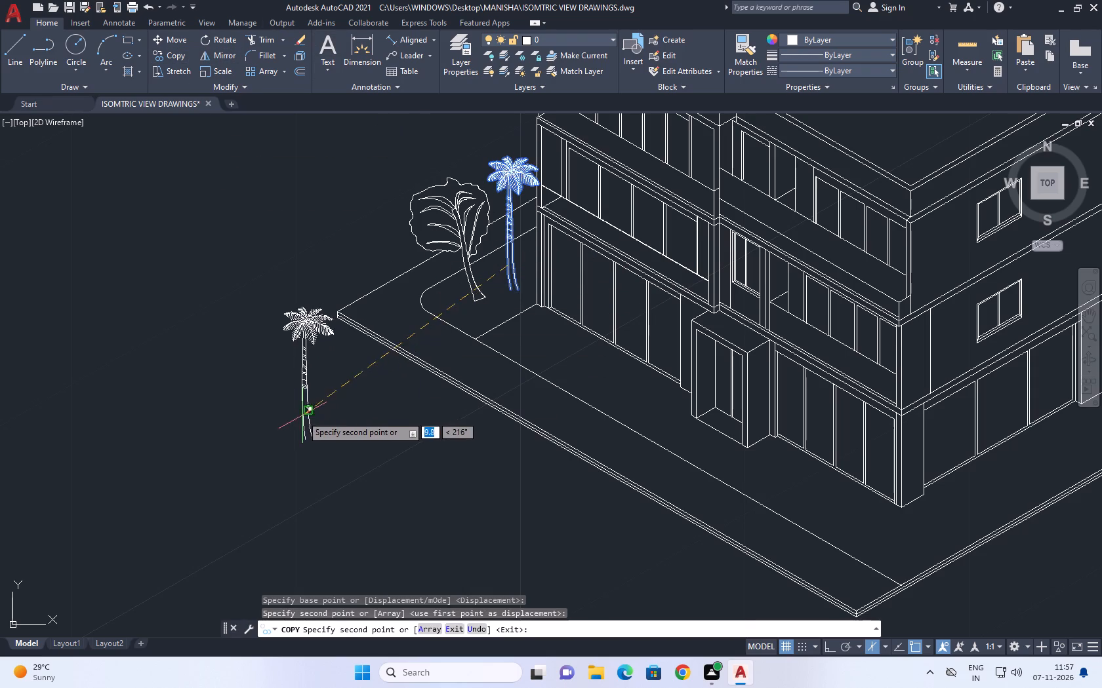
pyautogui.rightClick(347, 399)
pyautogui.click(411, 424)
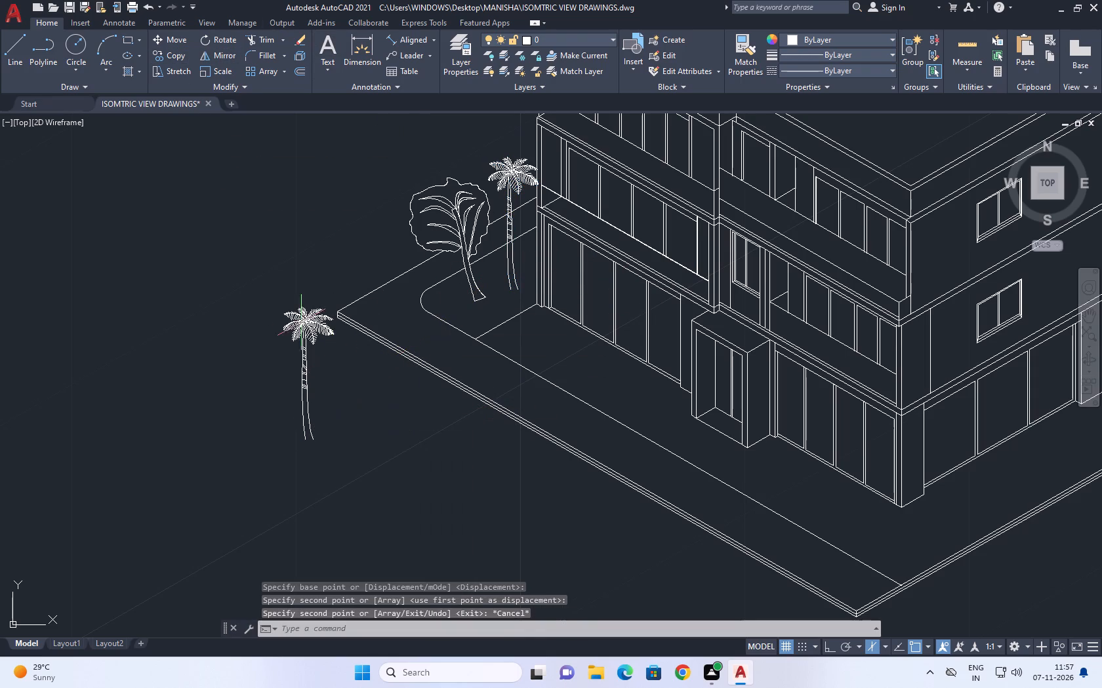
# Switch the copied palm block outside the slab to the Shrub (Elevation) view.
pyautogui.click(293, 315)
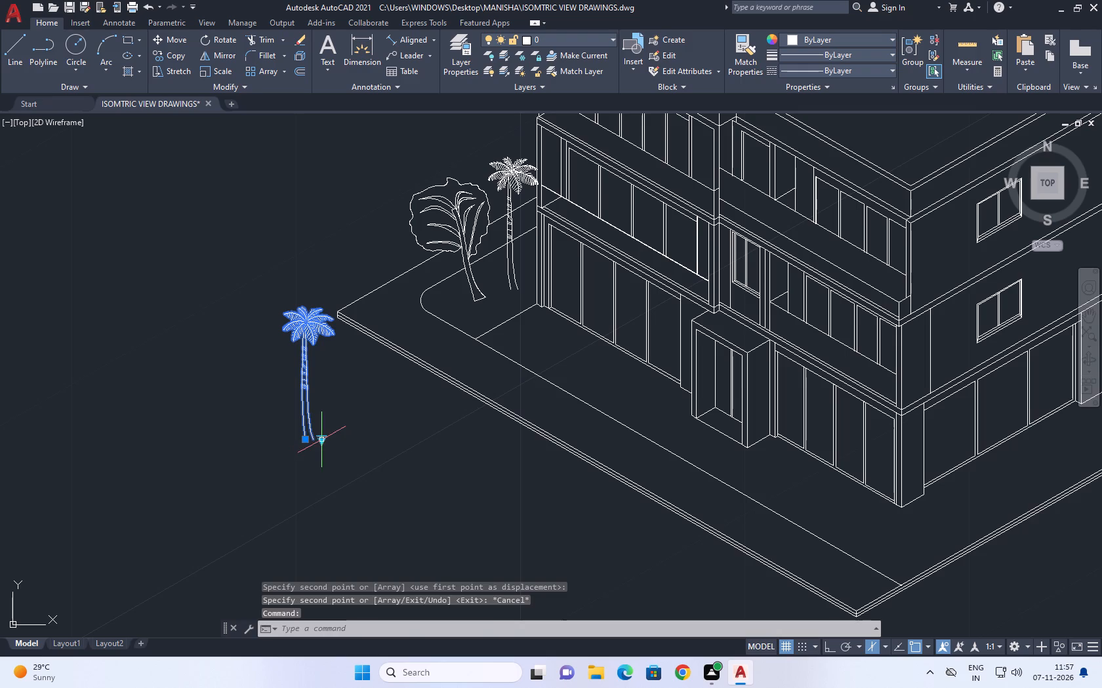
pyautogui.click(321, 442)
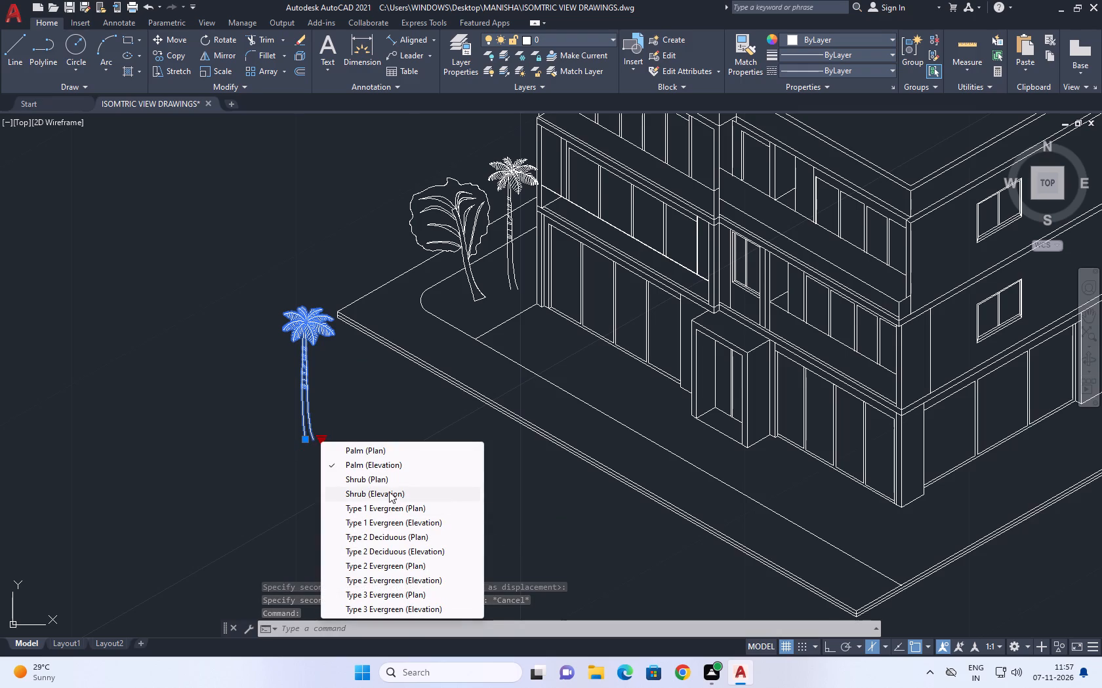
pyautogui.click(390, 482)
pyautogui.scroll(2, 328, 446)
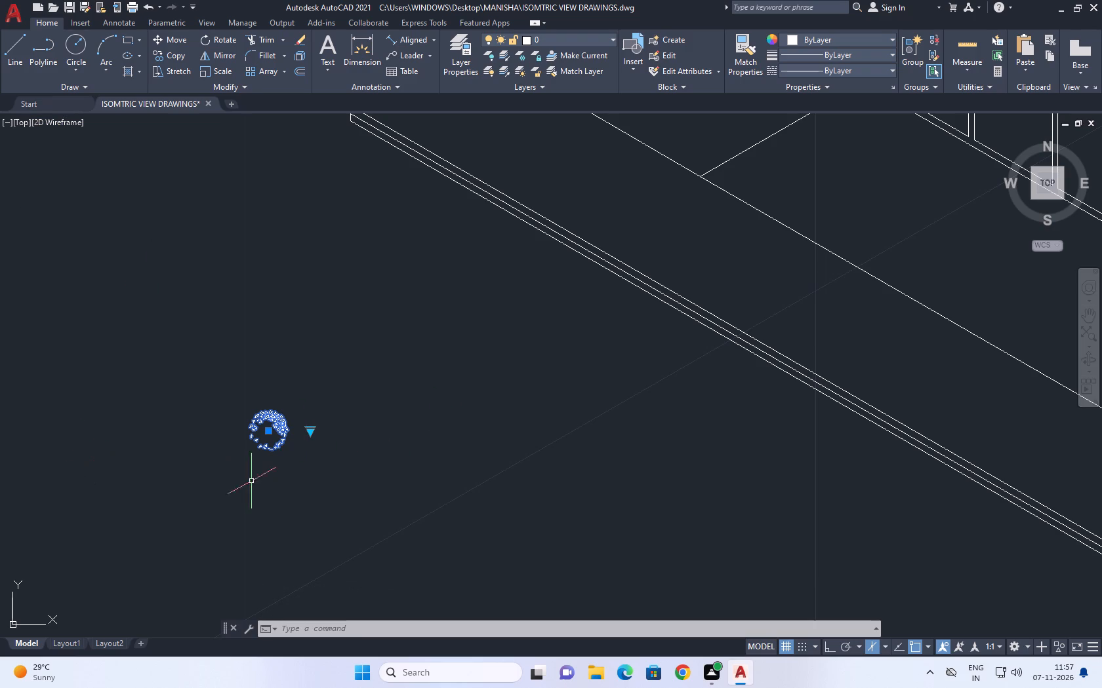
pyautogui.click(312, 434)
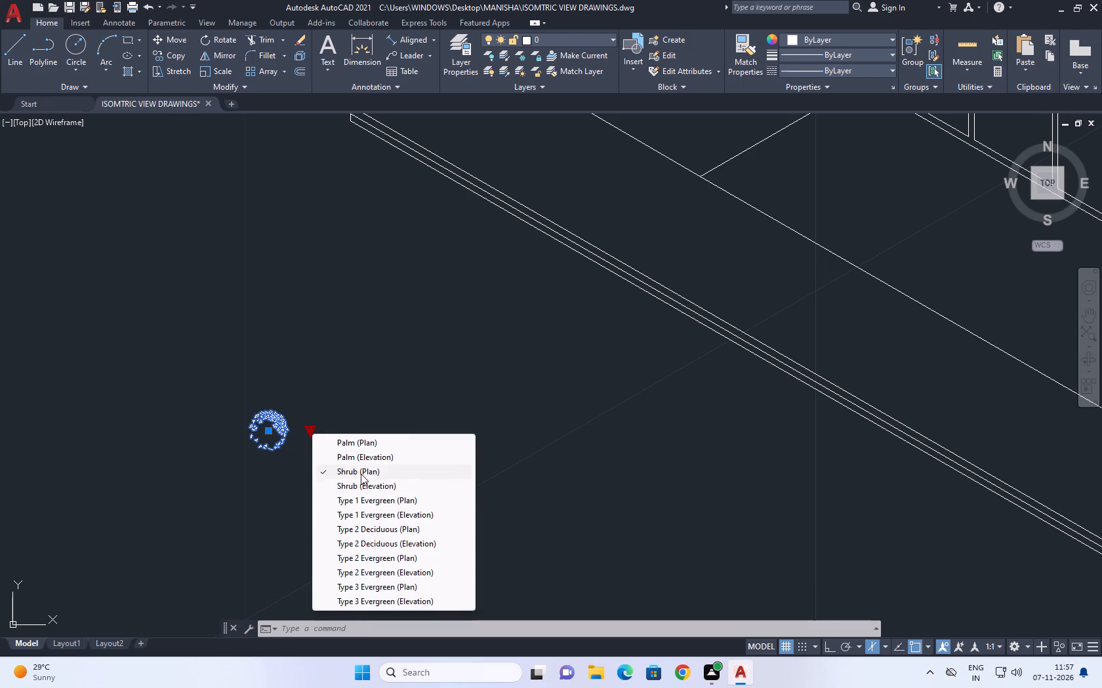
pyautogui.click(368, 486)
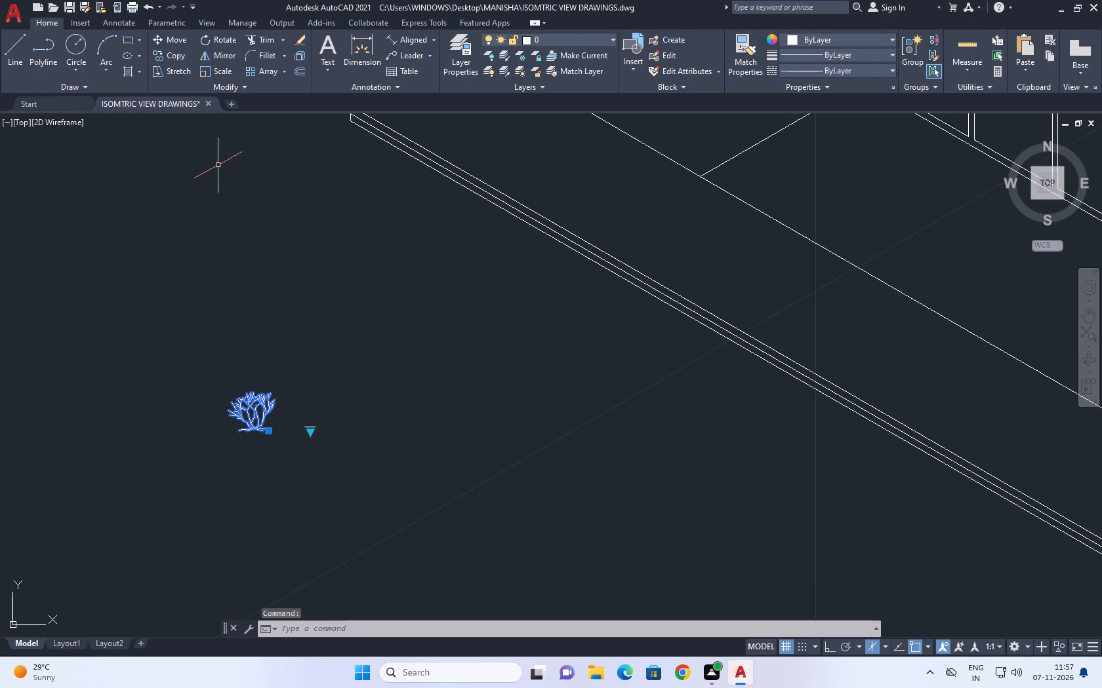
# Move the shrub onto the ground slab, in front of the side façade without the entrance, near the building's front corner.
pyautogui.click(182, 41)
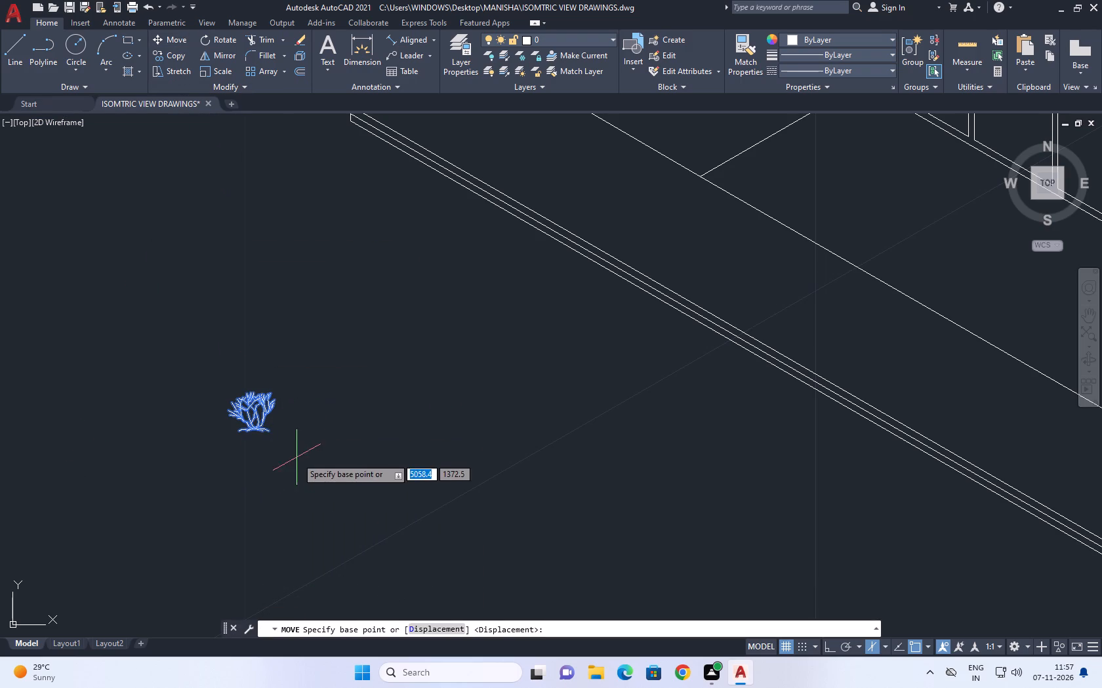
pyautogui.click(265, 432)
pyautogui.scroll(-5, 281, 428)
pyautogui.scroll(2, 476, 442)
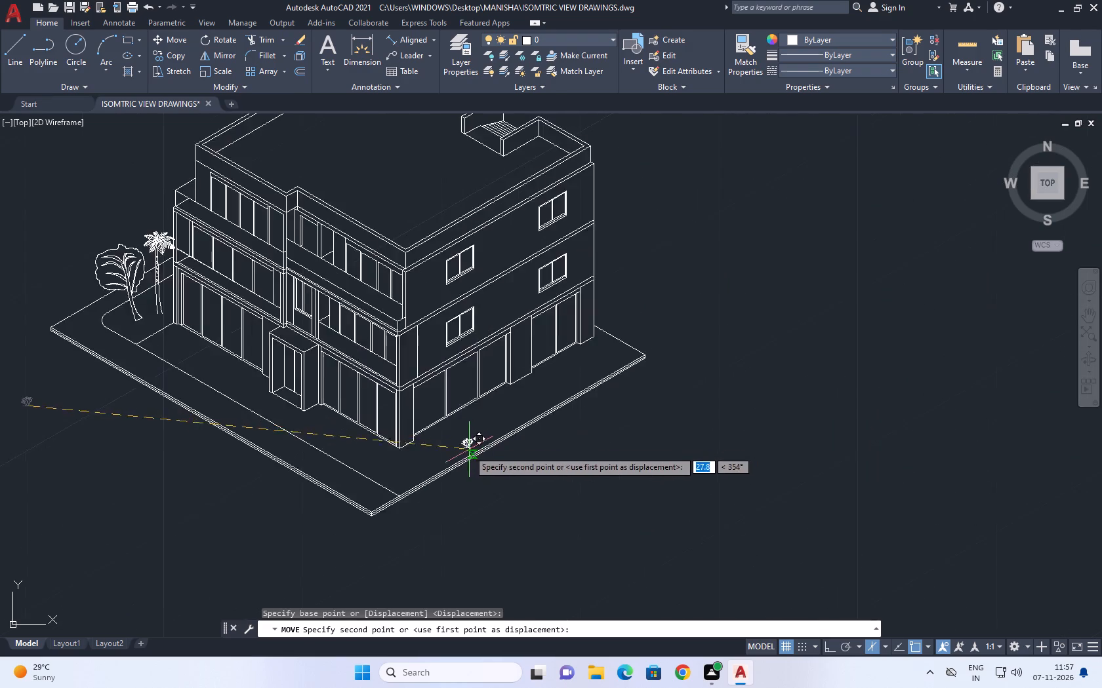
pyautogui.scroll(2, 468, 450)
pyautogui.moveTo(443, 429); pyautogui.dragTo(445, 436)
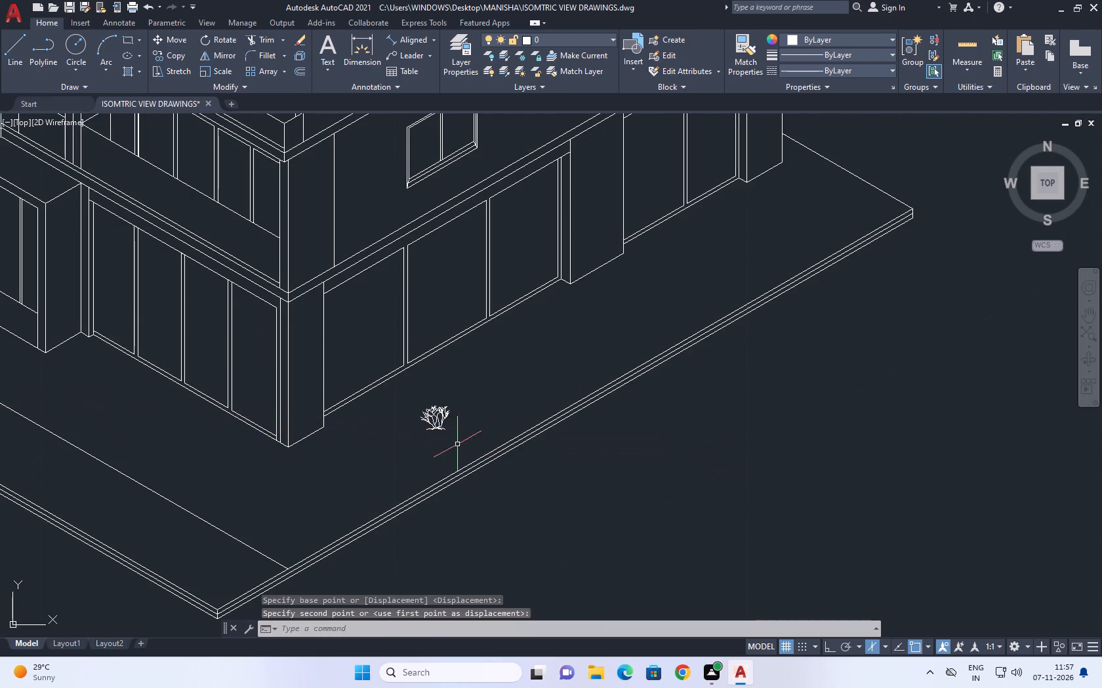
# Scale up the shrub about the base of its stems.
pyautogui.scroll(2, 451, 412)
pyautogui.click(443, 446)
pyautogui.click(404, 419)
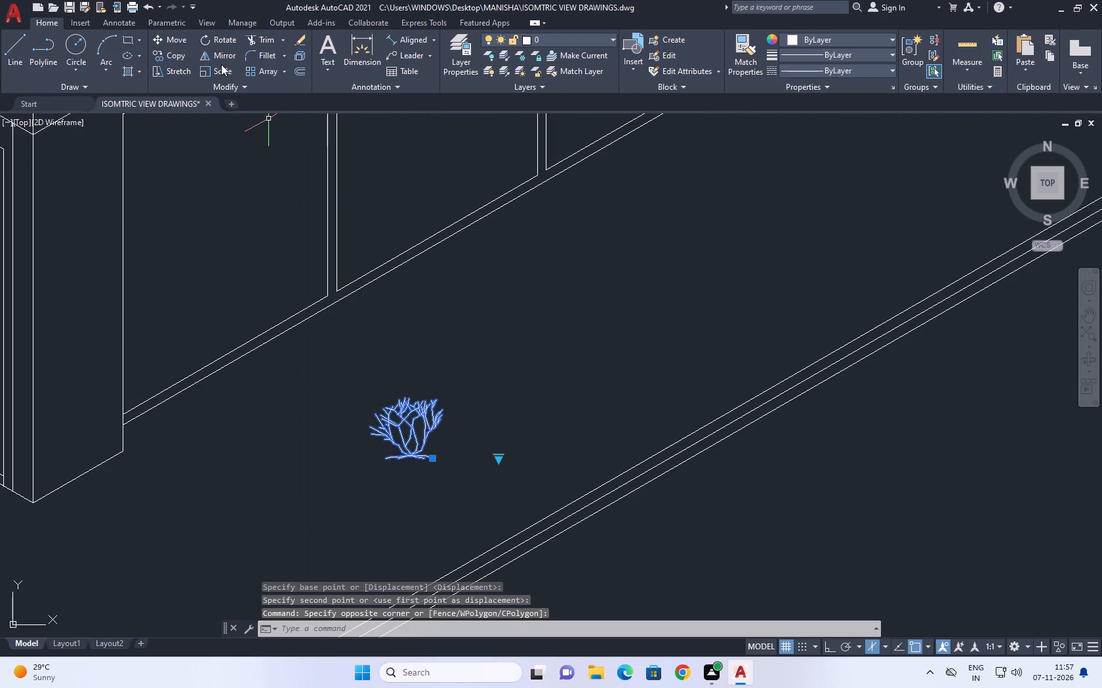
pyautogui.click(222, 75)
pyautogui.scroll(1, 407, 483)
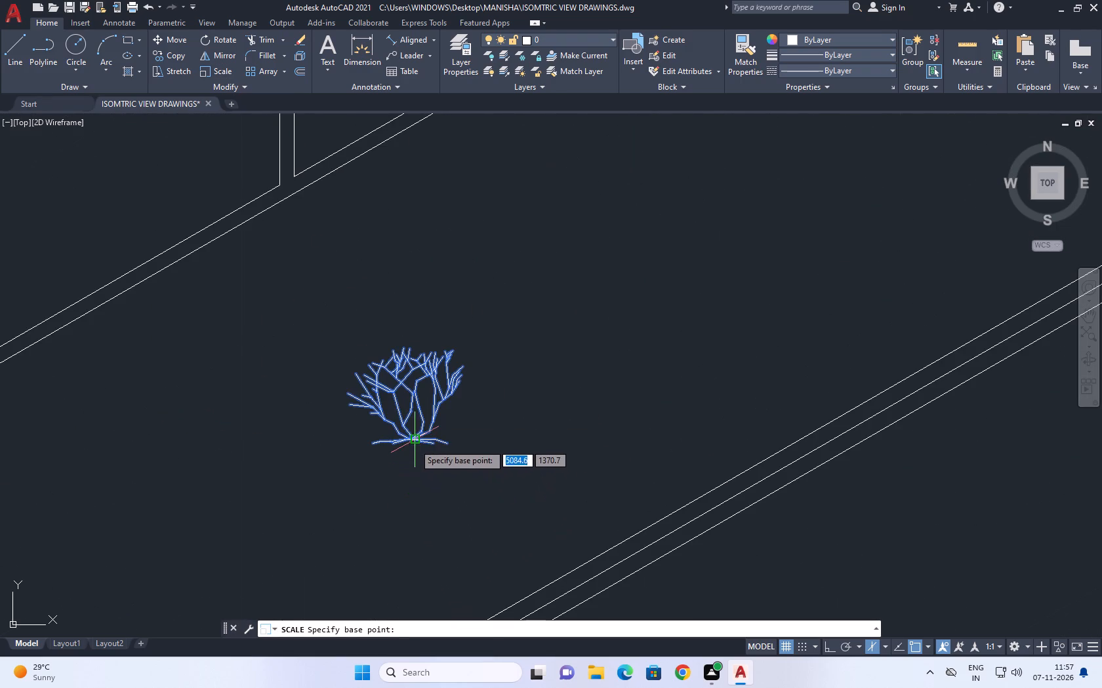
pyautogui.click(411, 442)
pyautogui.scroll(-2, 411, 440)
pyautogui.scroll(-2, 455, 562)
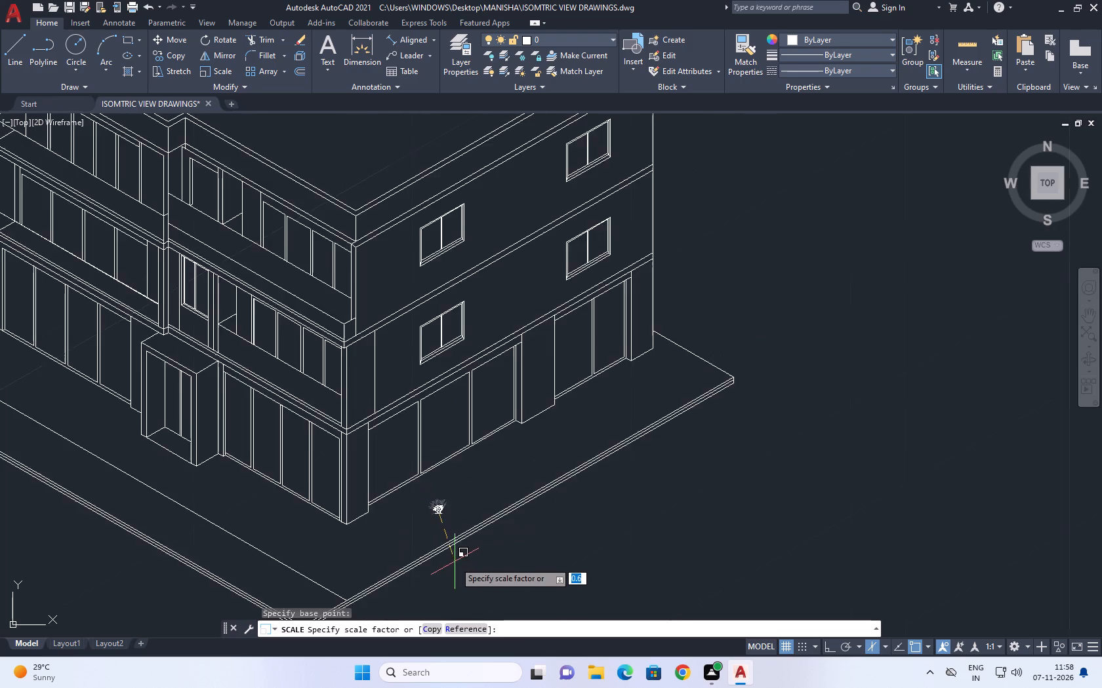
pyautogui.moveTo(461, 565); pyautogui.dragTo(426, 432, button='middle')
pyautogui.moveTo(462, 517); pyautogui.dragTo(476, 537)
pyautogui.scroll(3, 407, 408)
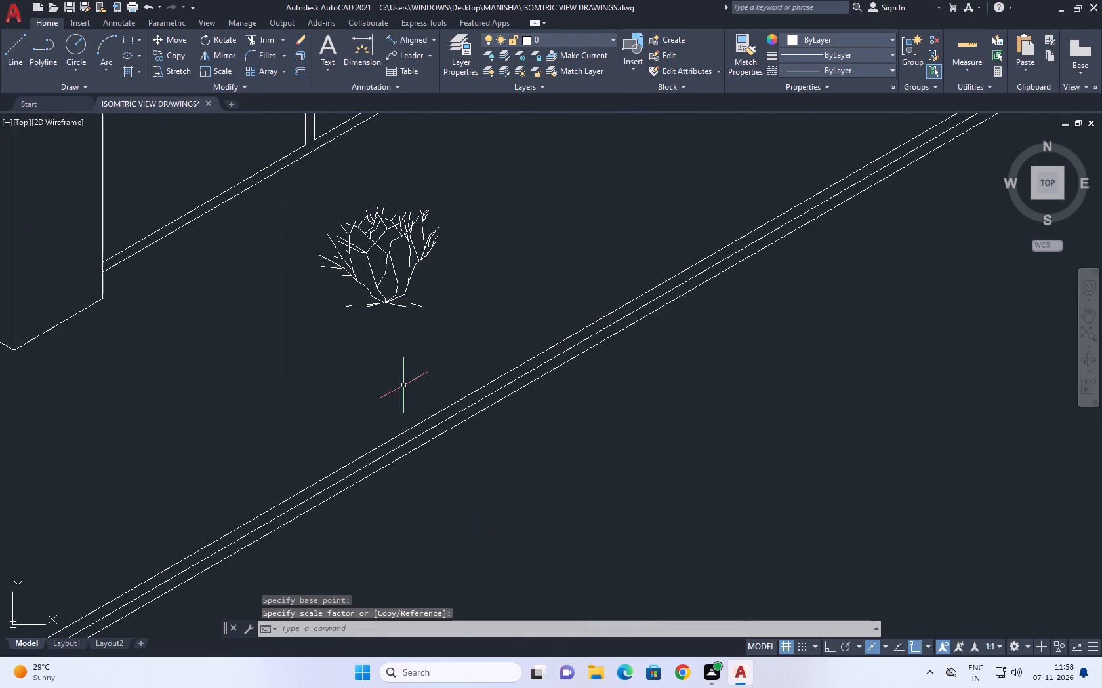
# Copy the enlarged shrub three times in a row along the side façade, towards the far end of the slab.
pyautogui.moveTo(419, 379); pyautogui.dragTo(418, 356)
pyautogui.click(378, 263)
pyautogui.moveTo(392, 290); pyautogui.dragTo(420, 368, button='middle')
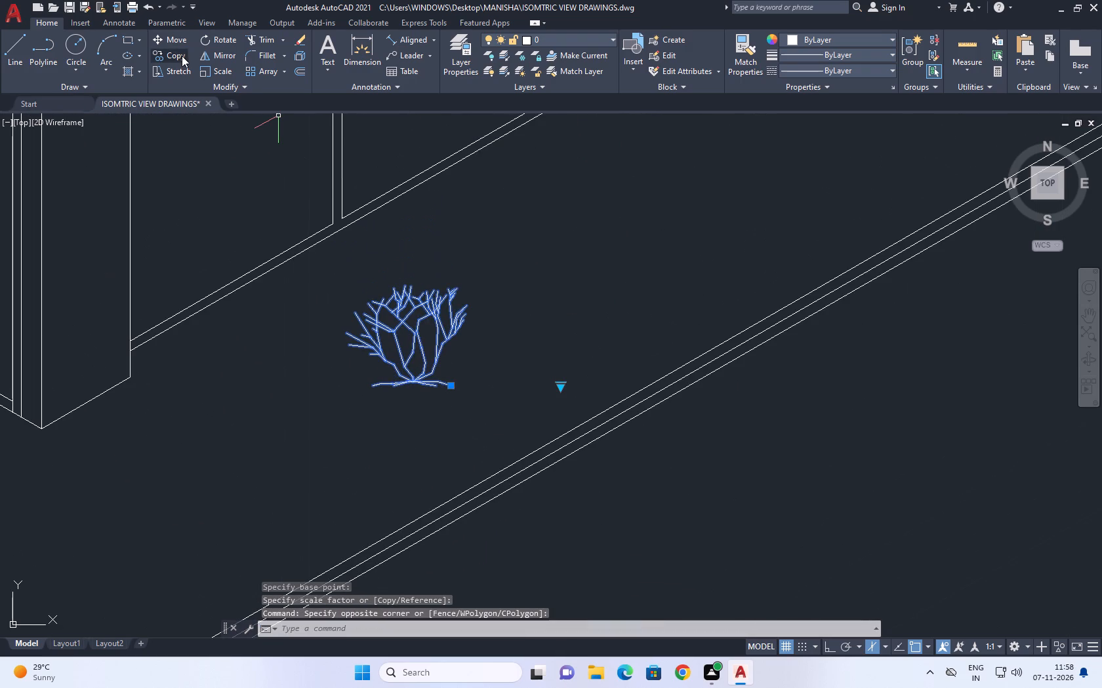
pyautogui.click(178, 55)
pyautogui.click(180, 56)
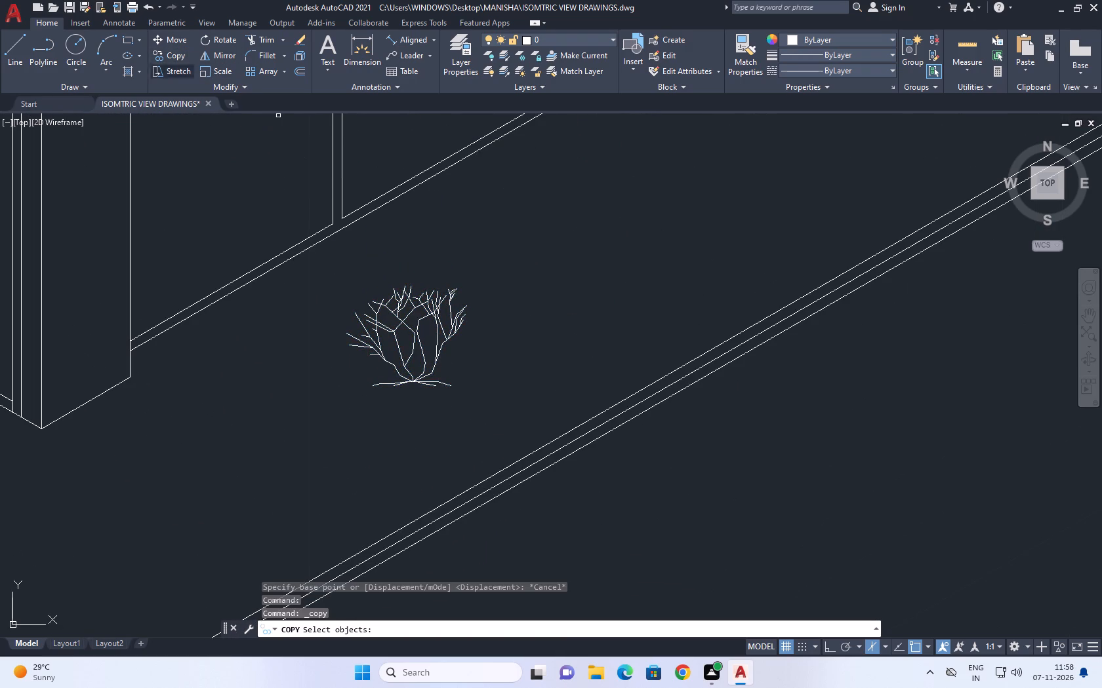
pyautogui.click(407, 380)
pyautogui.rightClick(402, 369)
pyautogui.click(399, 385)
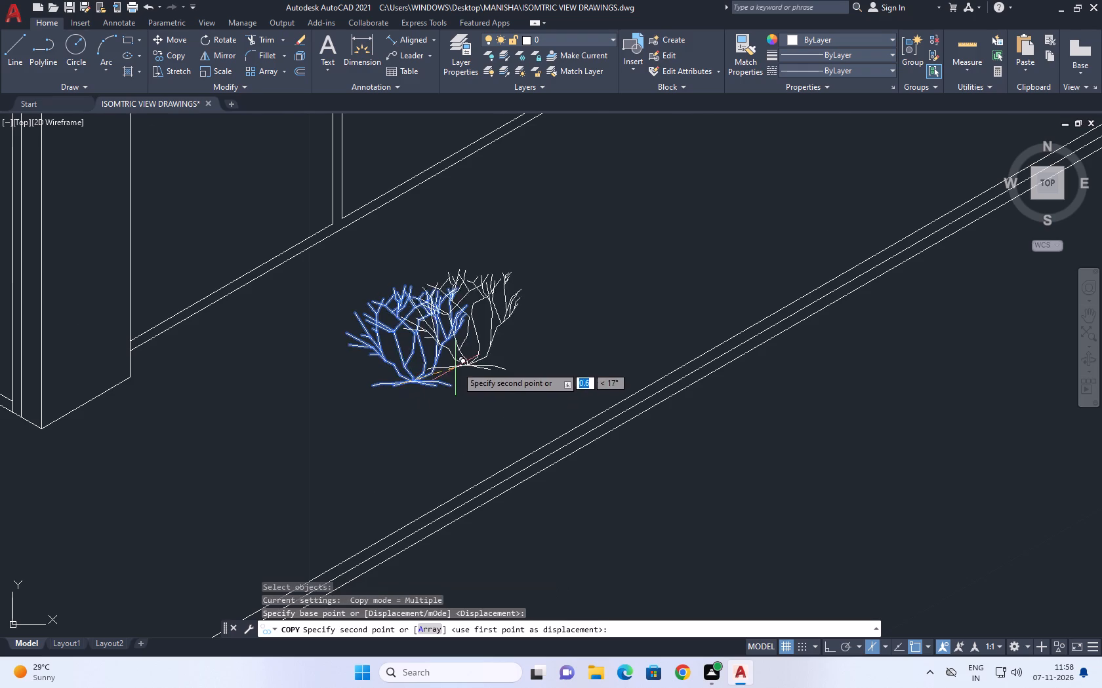
pyautogui.scroll(-3, 457, 364)
pyautogui.scroll(1, 489, 349)
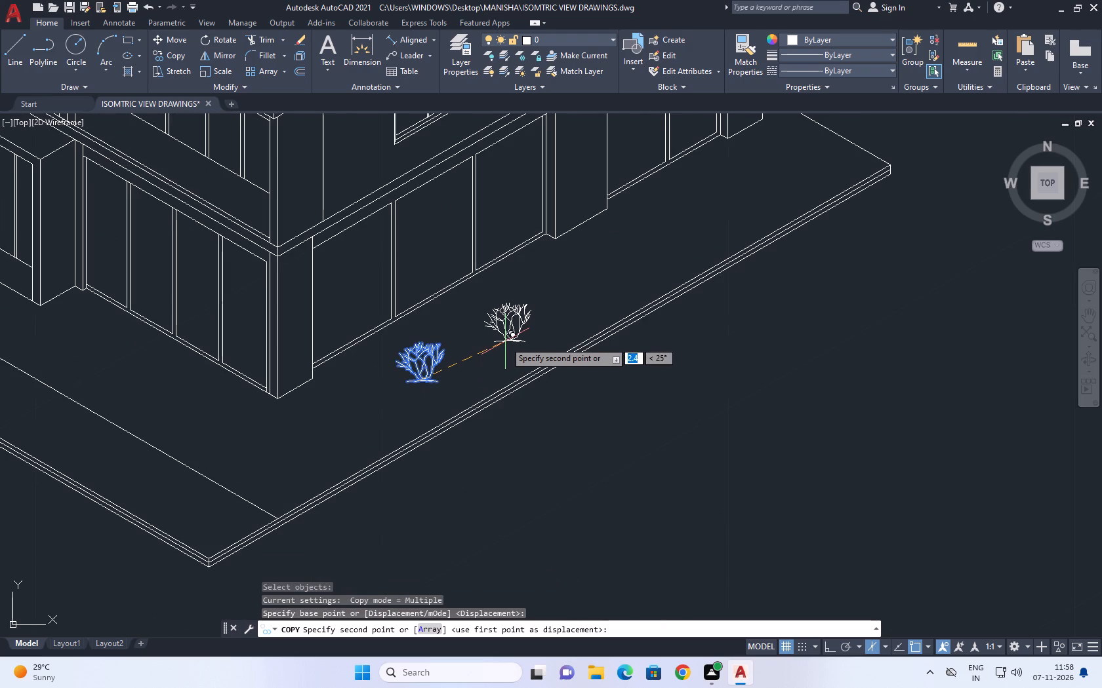
pyautogui.click(505, 341)
pyautogui.click(587, 294)
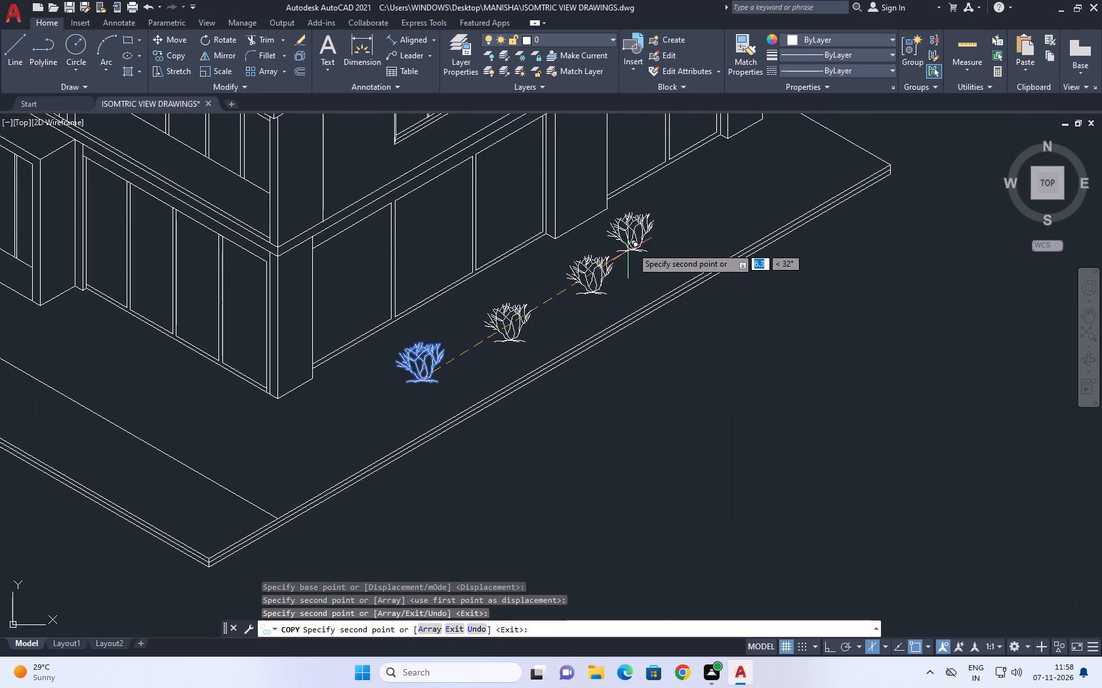
pyautogui.click(638, 261)
pyautogui.rightClick(634, 339)
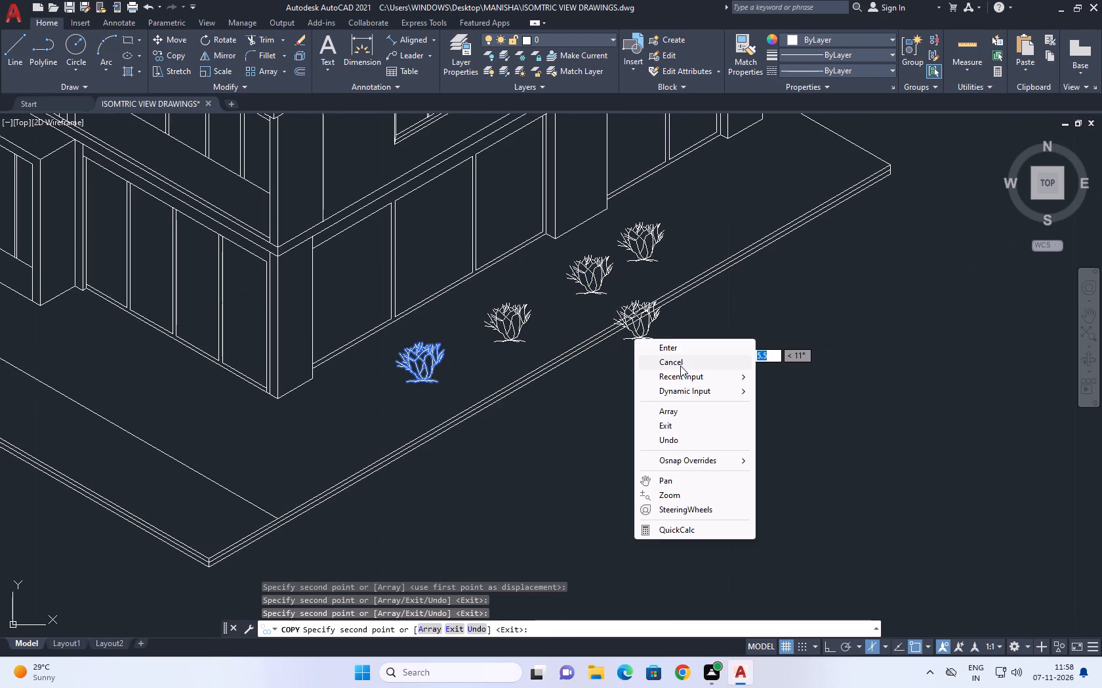
pyautogui.click(680, 366)
# Move the second shrub from the building's front corner closer to the third one, in line with the row.
pyautogui.scroll(2, 528, 315)
pyautogui.click(539, 377)
pyautogui.moveTo(496, 334); pyautogui.dragTo(480, 339)
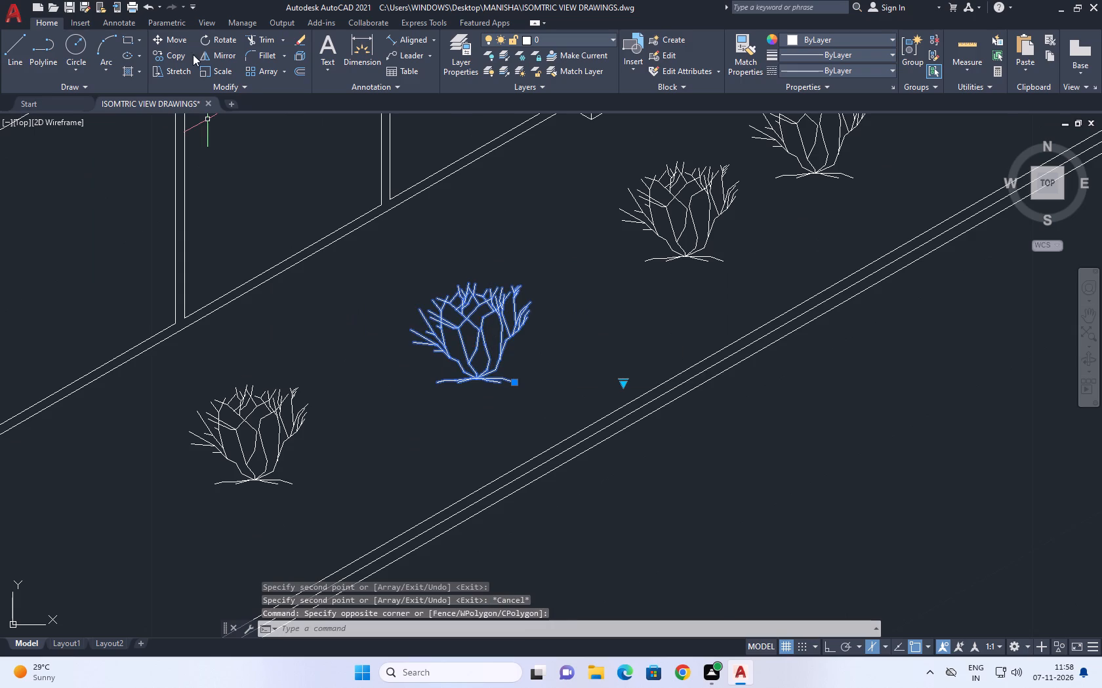
pyautogui.click(184, 46)
pyautogui.click(489, 410)
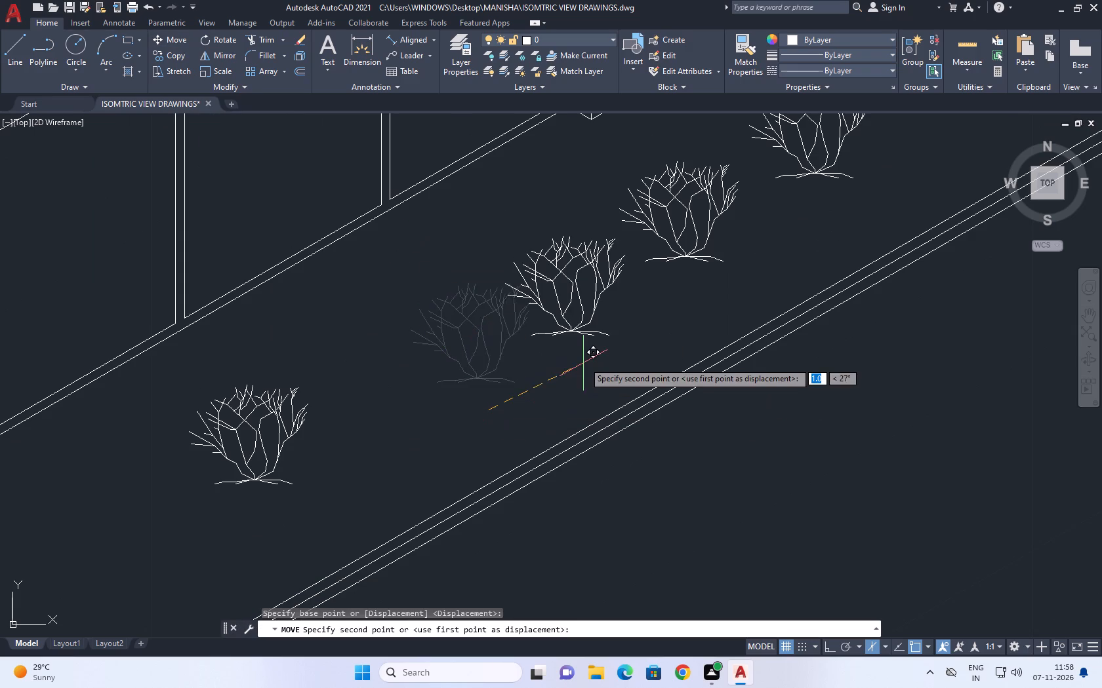
pyautogui.click(581, 356)
# Move the first shrub, nearest the building's front corner, up next to the second one in the row.
pyautogui.moveTo(371, 418); pyautogui.dragTo(356, 419)
pyautogui.moveTo(285, 413); pyautogui.dragTo(279, 413)
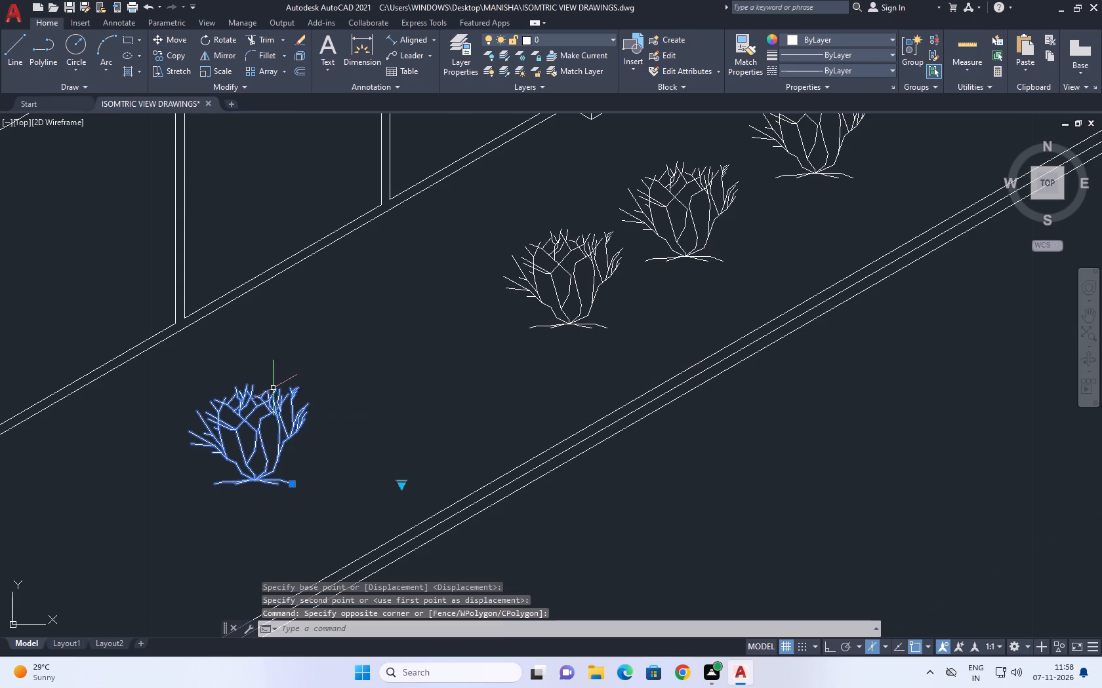
pyautogui.click(171, 39)
pyautogui.click(277, 491)
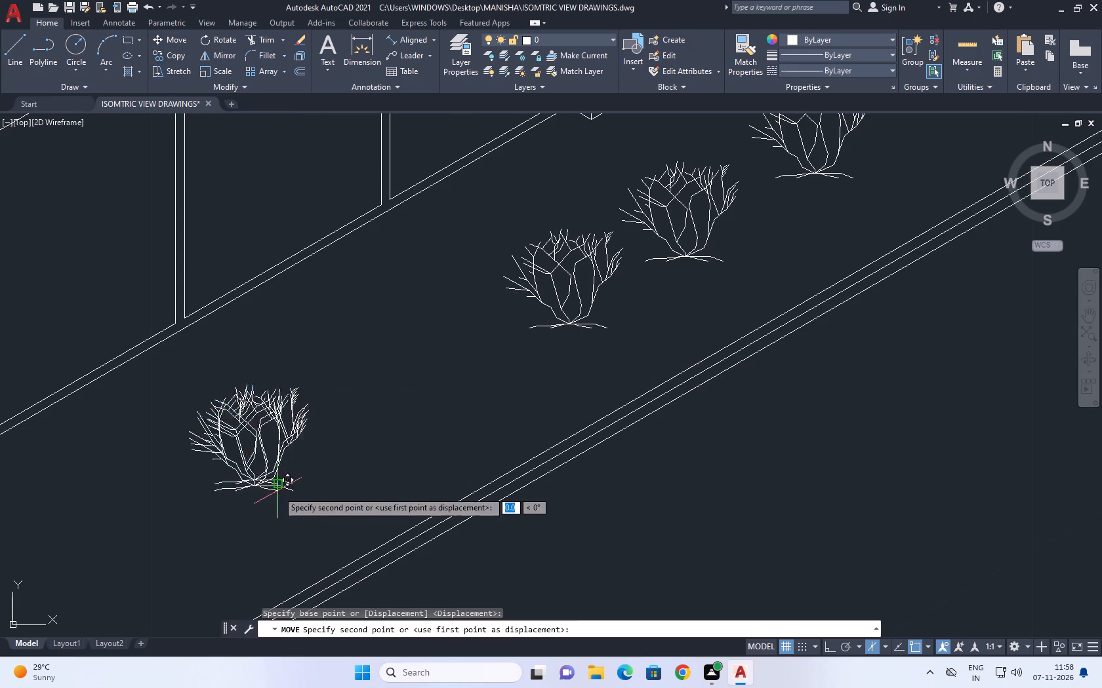
pyautogui.moveTo(476, 398); pyautogui.dragTo(462, 400)
# Move the fourth shrub, at the far end of the row, slightly closer to the third to even the spacing.
pyautogui.scroll(-2, 470, 400)
pyautogui.moveTo(571, 330); pyautogui.dragTo(571, 324, button='middle')
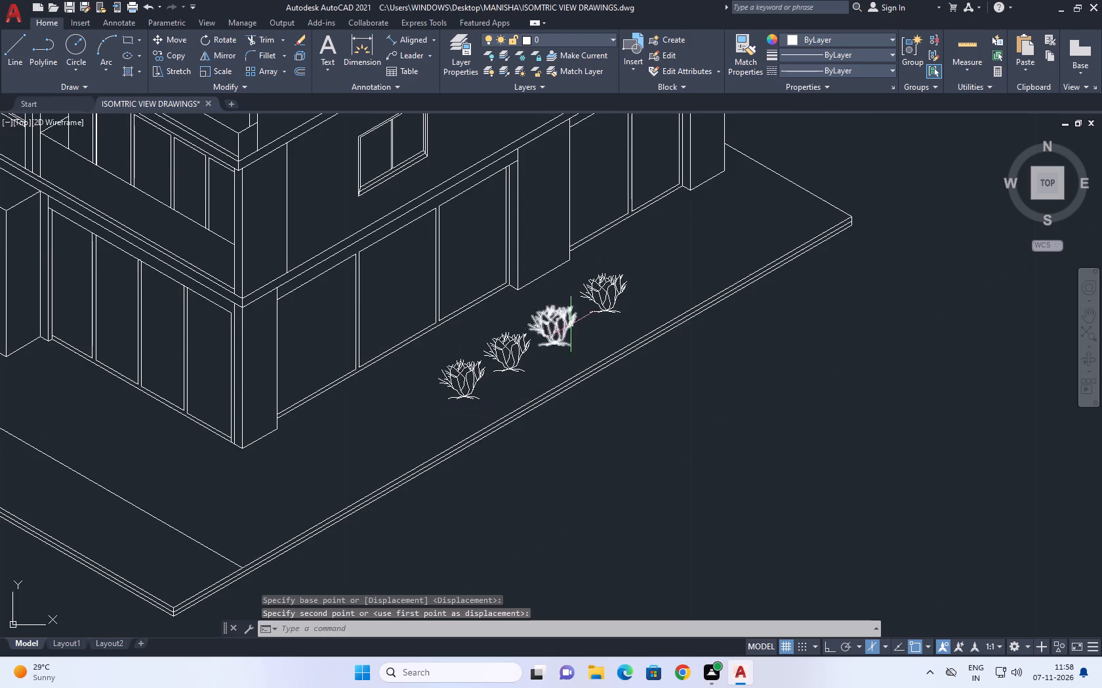
pyautogui.moveTo(571, 324); pyautogui.dragTo(586, 432, button='middle')
pyautogui.scroll(-1, 586, 432)
pyautogui.scroll(1, 611, 429)
pyautogui.click(614, 429)
pyautogui.click(609, 396)
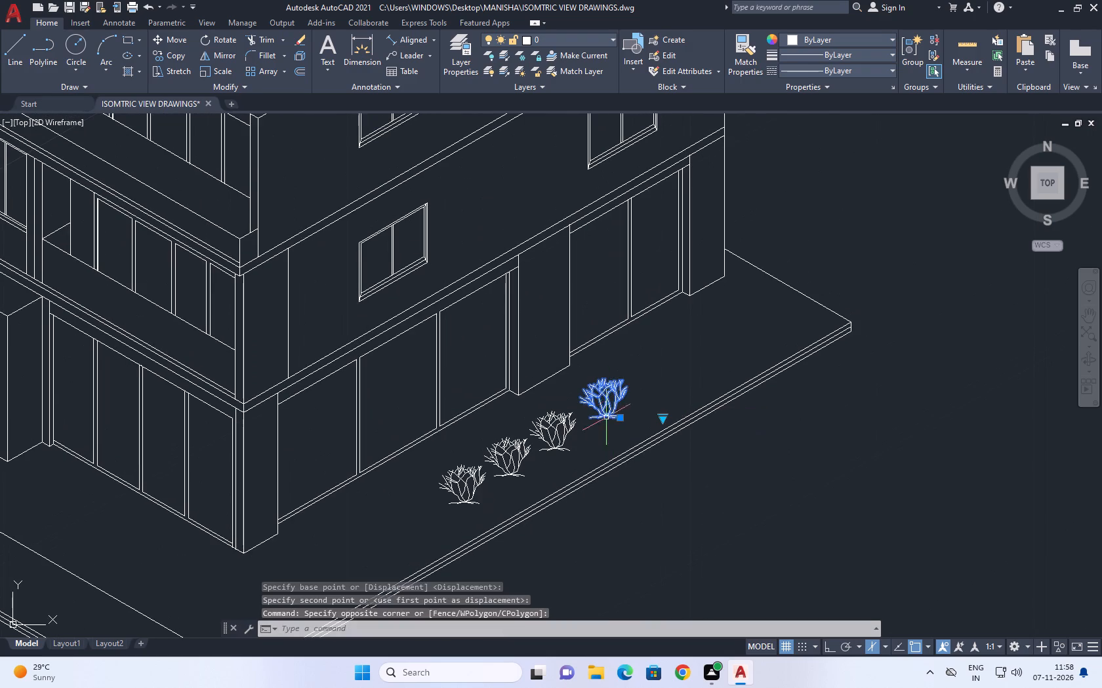
pyautogui.click(184, 43)
pyautogui.scroll(2, 591, 434)
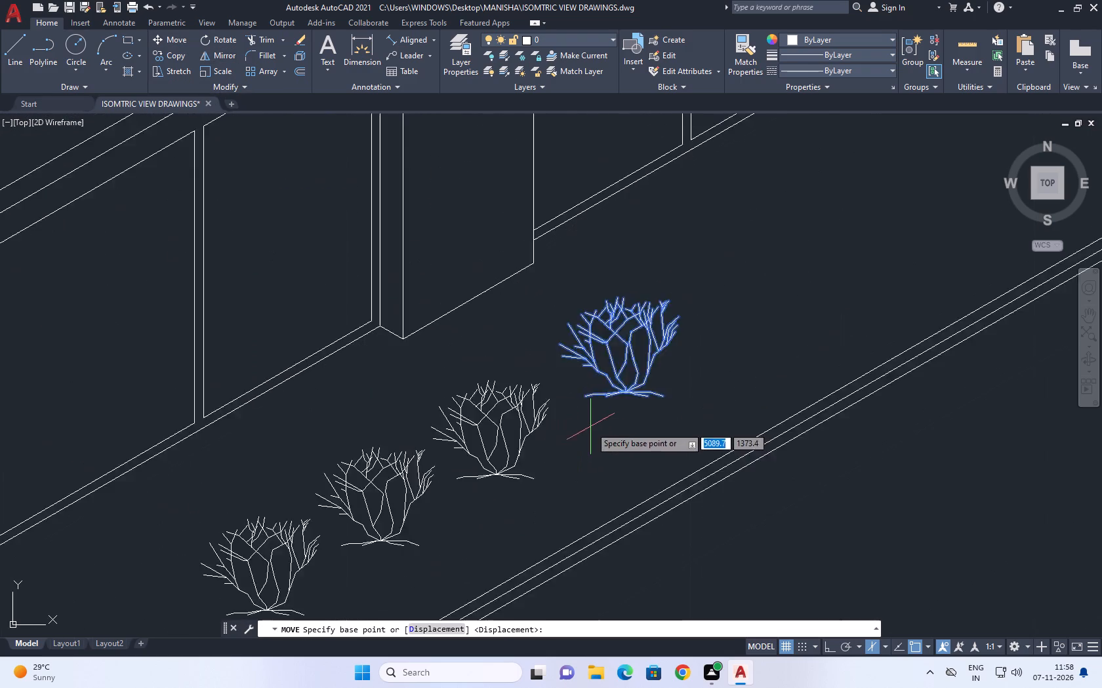
pyautogui.scroll(3, 594, 425)
pyautogui.moveTo(684, 413); pyautogui.dragTo(680, 421)
pyautogui.moveTo(631, 512); pyautogui.dragTo(631, 541)
# Examine the spacing and alignment of the shrub row along the side façade and its look within the whole building view.
pyautogui.scroll(-6, 619, 505)
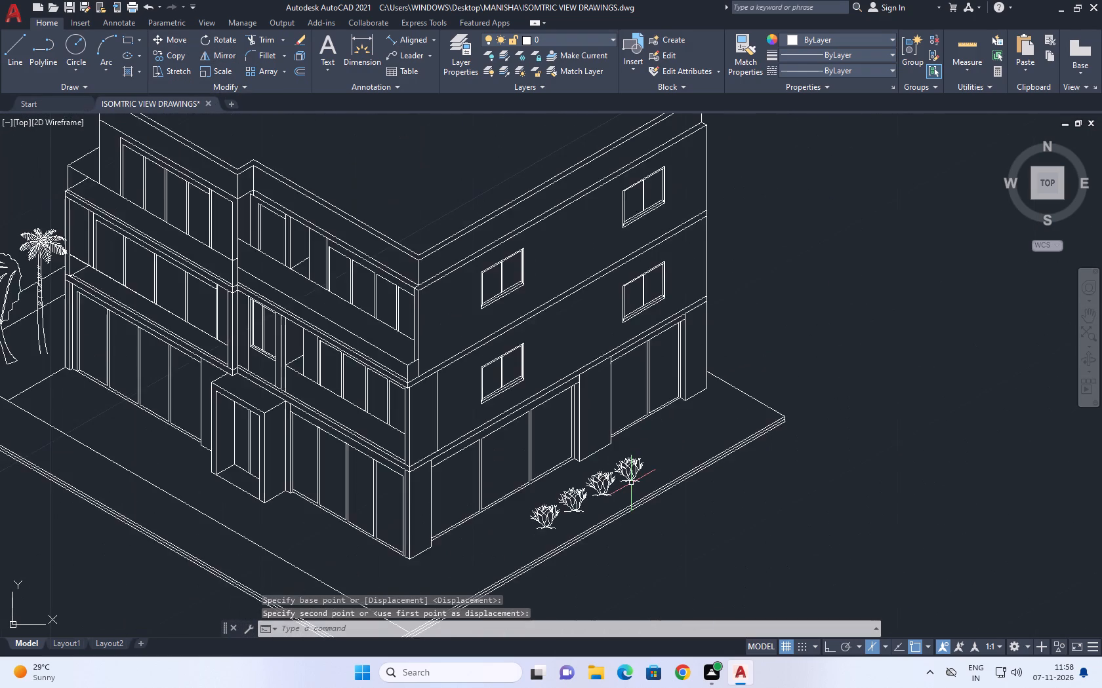
pyautogui.scroll(6, 624, 483)
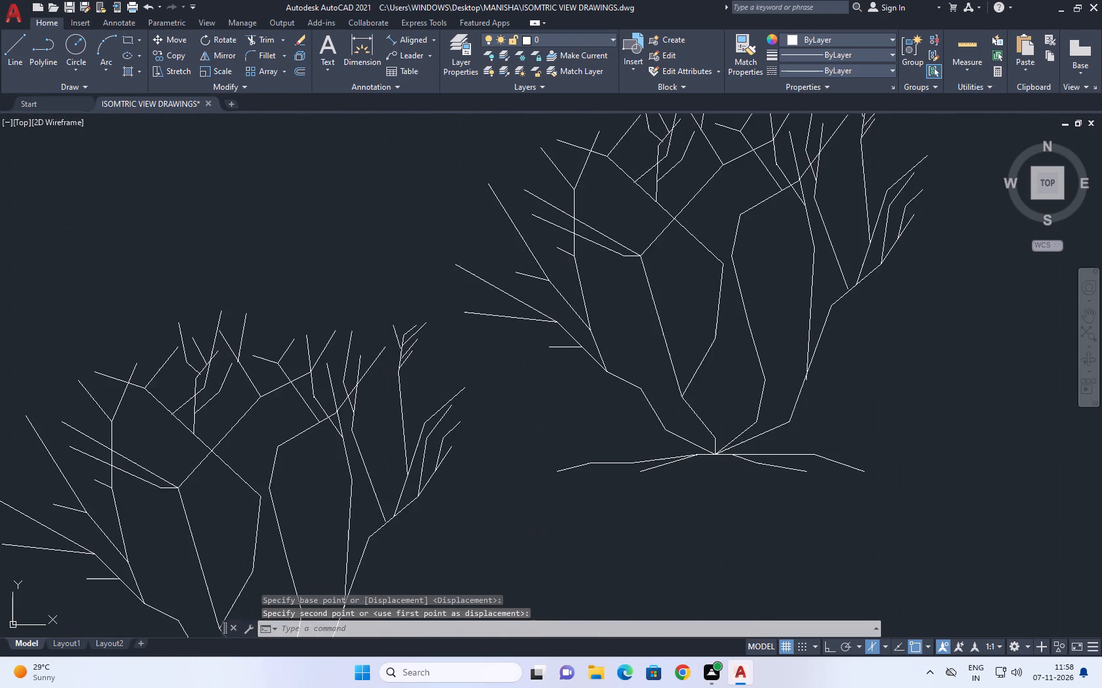
pyautogui.scroll(-5, 622, 482)
pyautogui.scroll(2, 584, 519)
pyautogui.moveTo(584, 519); pyautogui.dragTo(649, 392, button='middle')
pyautogui.scroll(-1, 649, 392)
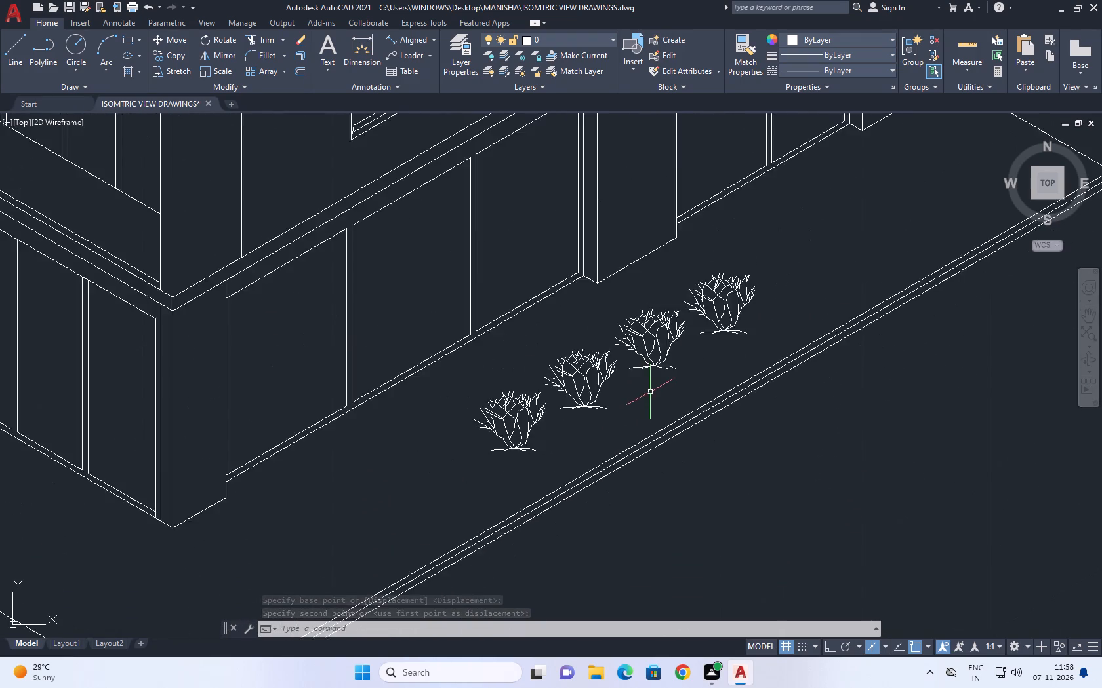
pyautogui.scroll(-2, 650, 392)
pyautogui.moveTo(305, 412); pyautogui.dragTo(398, 453, button='middle')
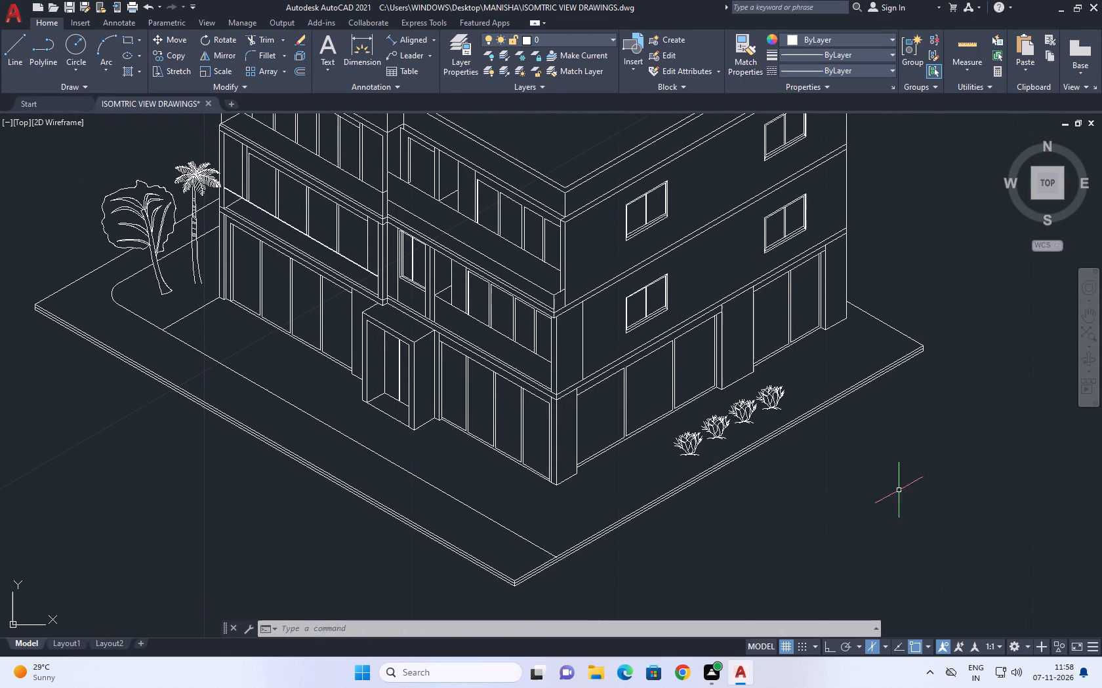
pyautogui.scroll(3, 699, 439)
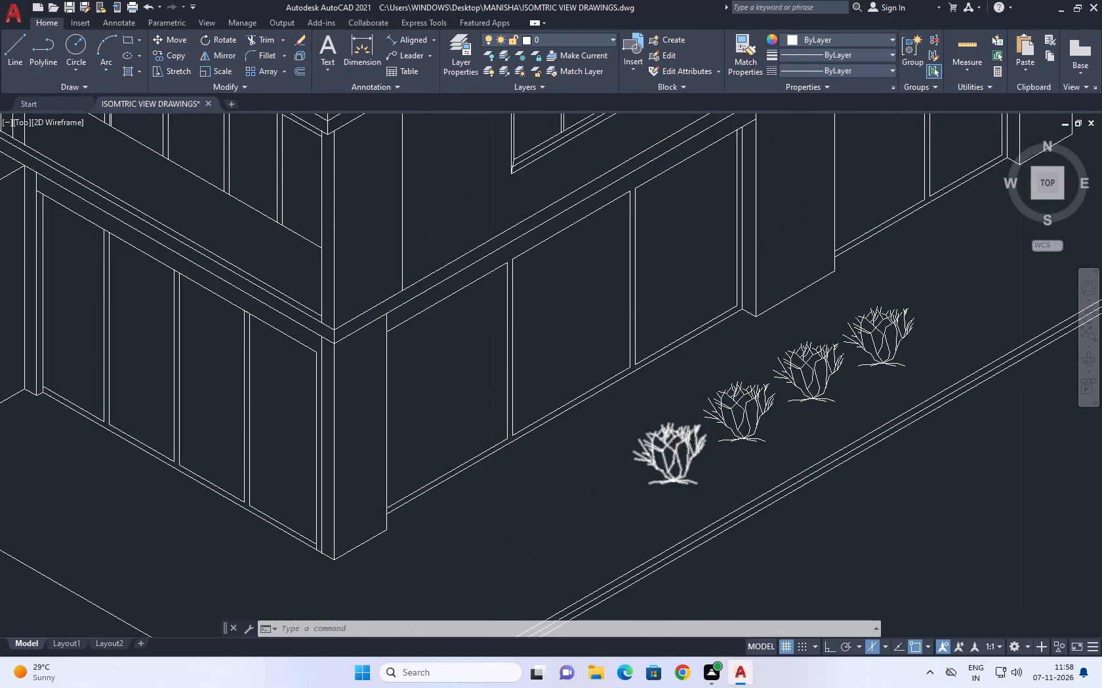
# Move the first shrub, nearest the building's front corner, slightly to refine its place in the row.
pyautogui.scroll(1, 685, 435)
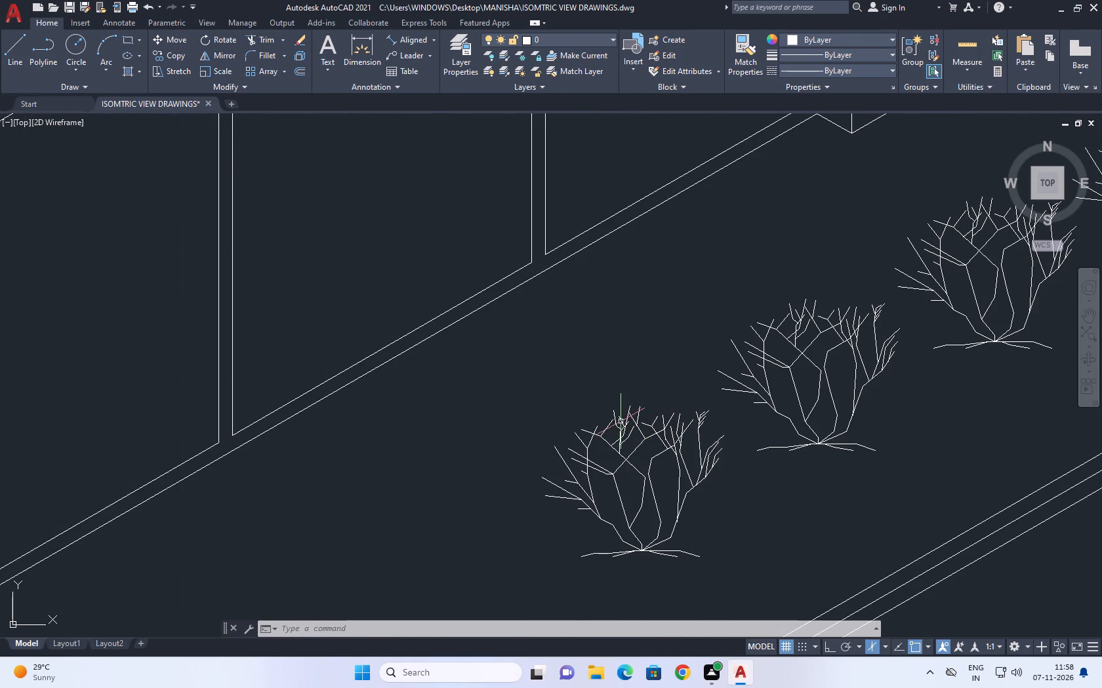
pyautogui.scroll(-4, 605, 354)
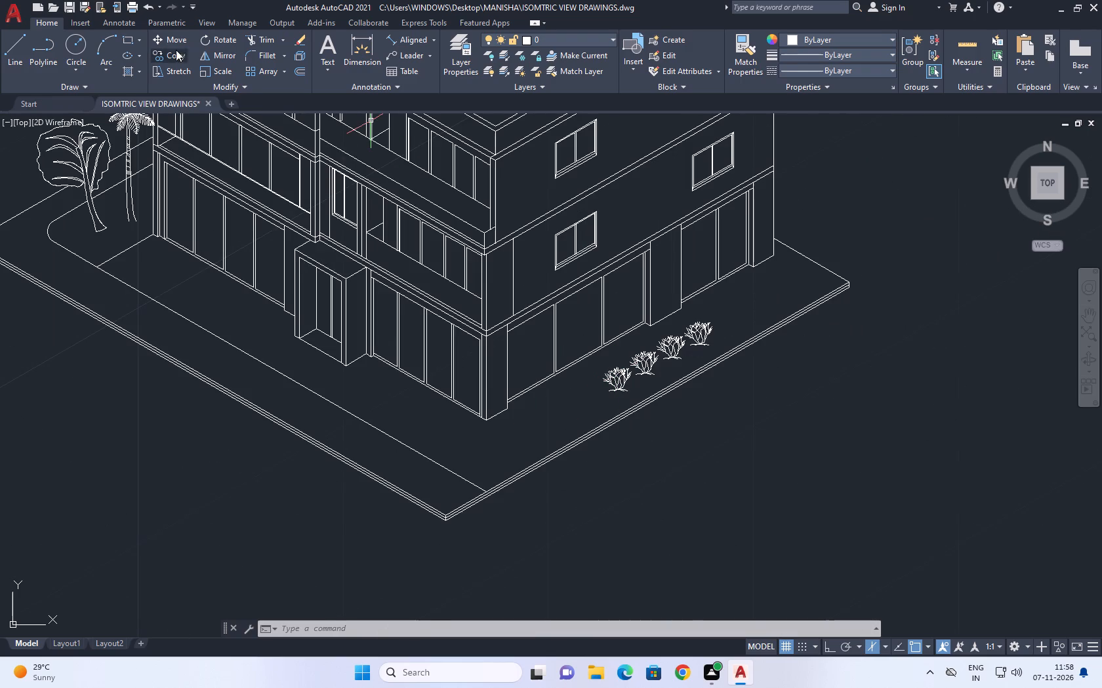
pyautogui.click(180, 42)
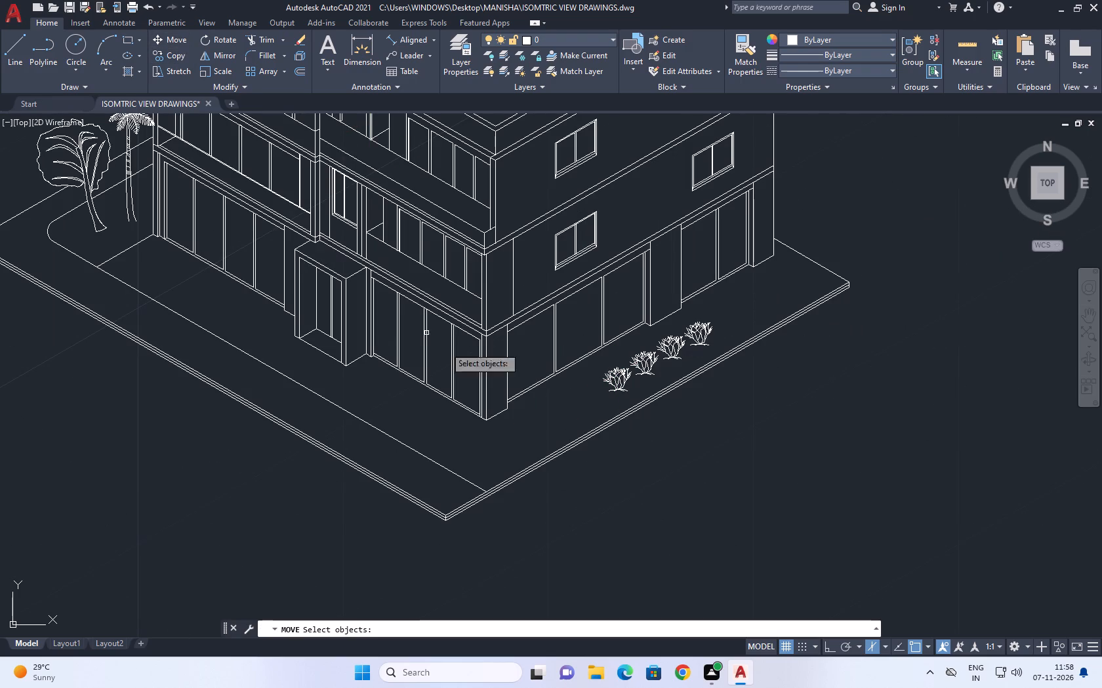
pyautogui.scroll(3, 611, 343)
pyautogui.click(653, 455)
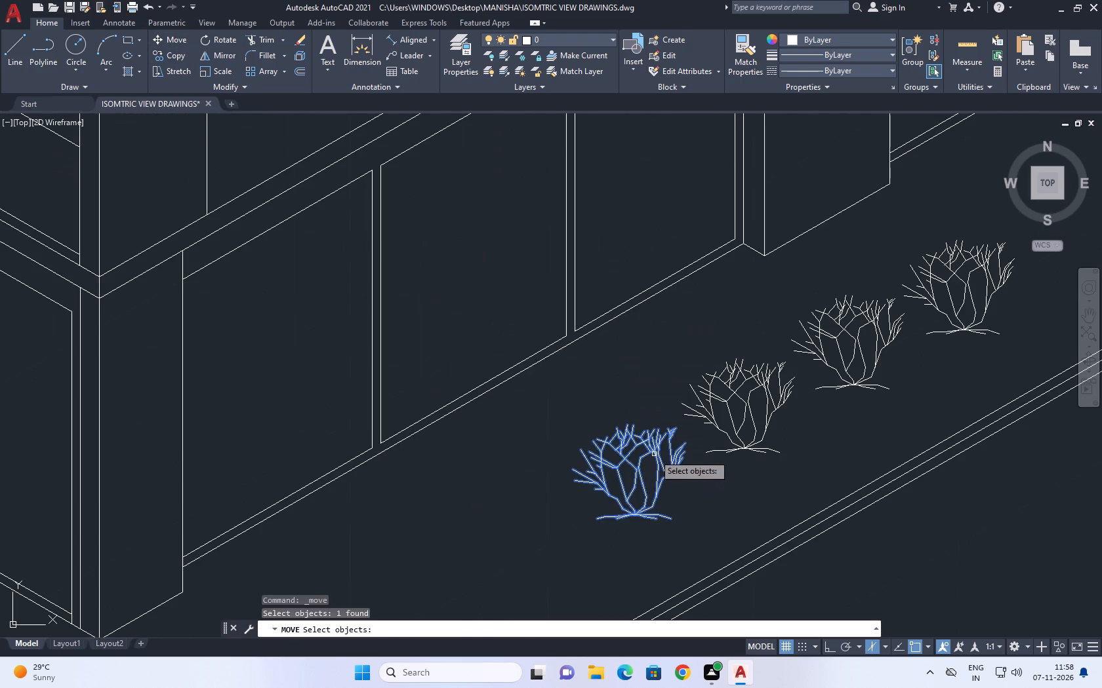
pyautogui.rightClick(655, 447)
pyautogui.click(655, 497)
pyautogui.scroll(-2, 647, 439)
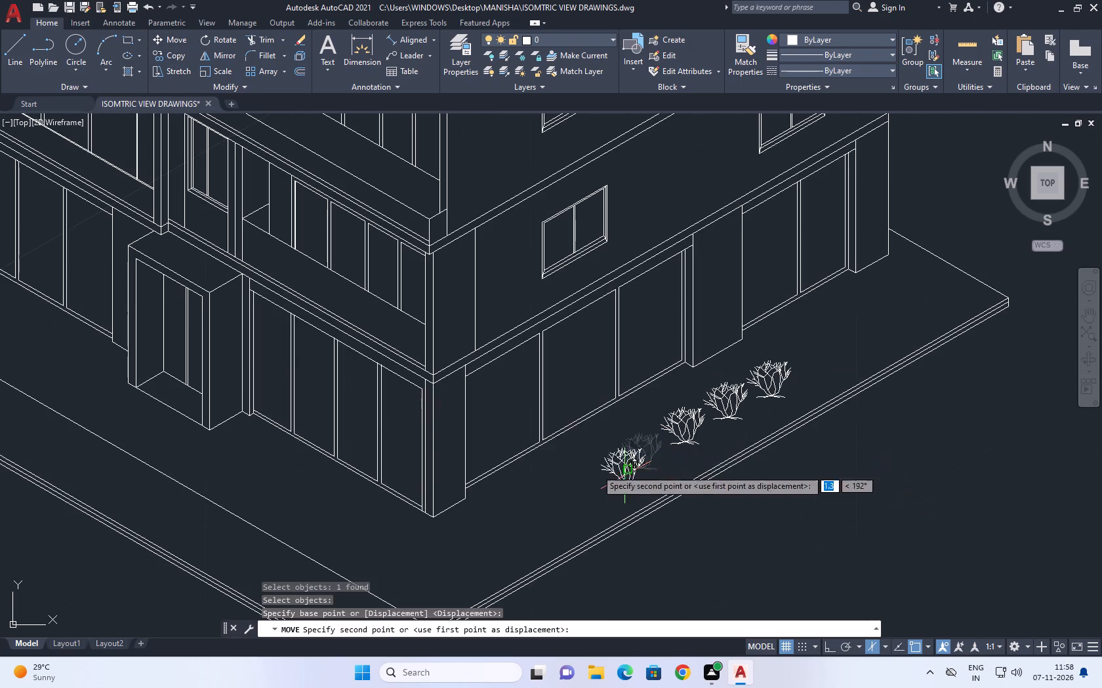
pyautogui.click(647, 457)
pyautogui.scroll(-2, 741, 431)
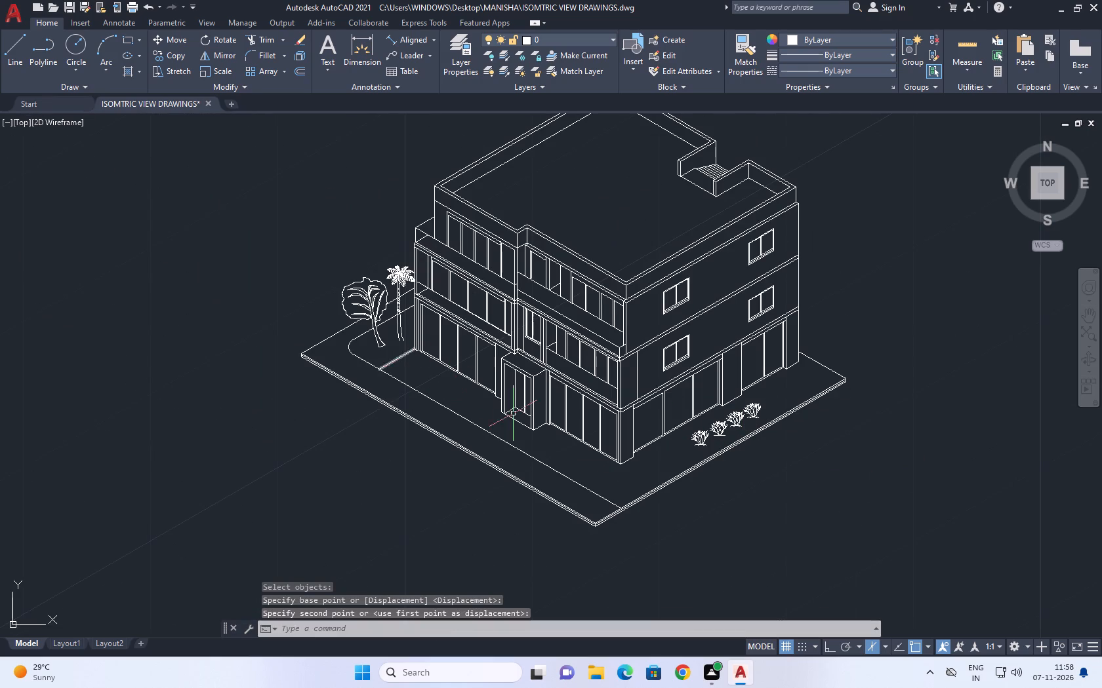
# Copy the first shrub of the row to the empty area outside the slab corner near the freehand tree.
pyautogui.scroll(2, 691, 444)
pyautogui.click(729, 450)
pyautogui.click(713, 448)
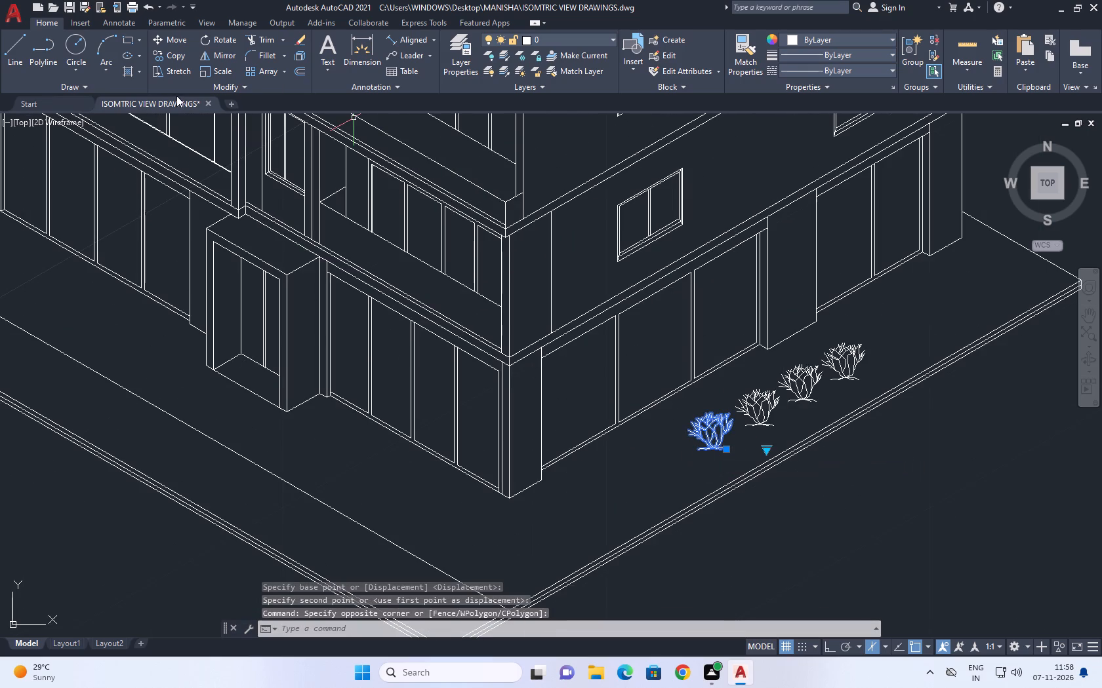
pyautogui.click(178, 58)
pyautogui.click(707, 436)
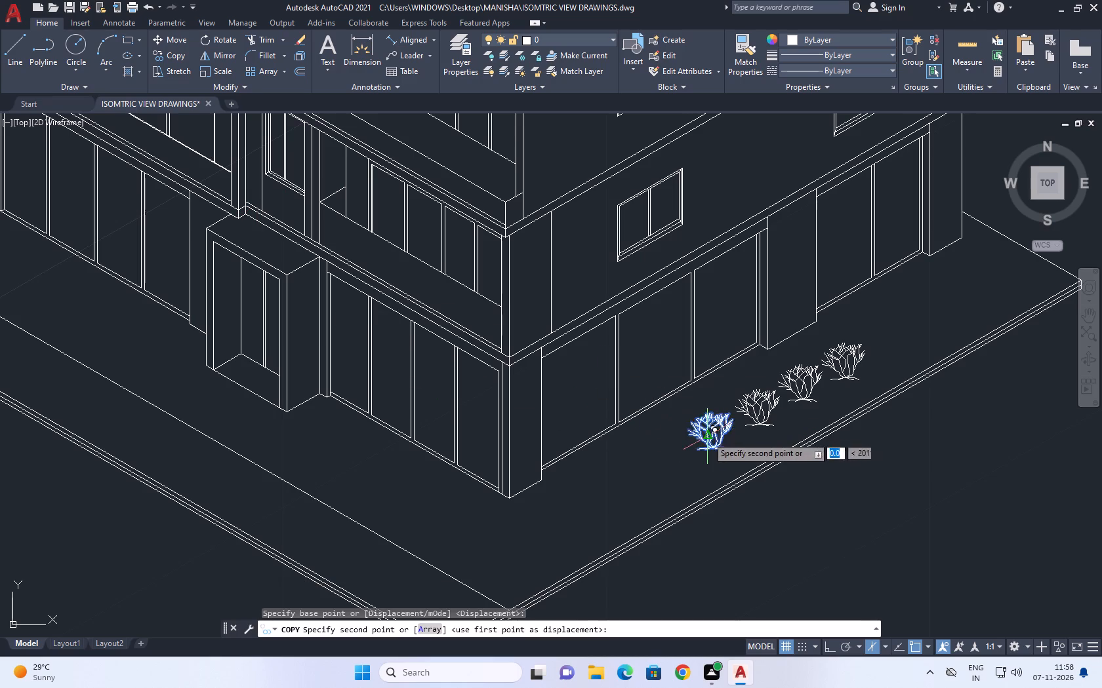
pyautogui.scroll(-2, 697, 413)
pyautogui.scroll(2, 310, 380)
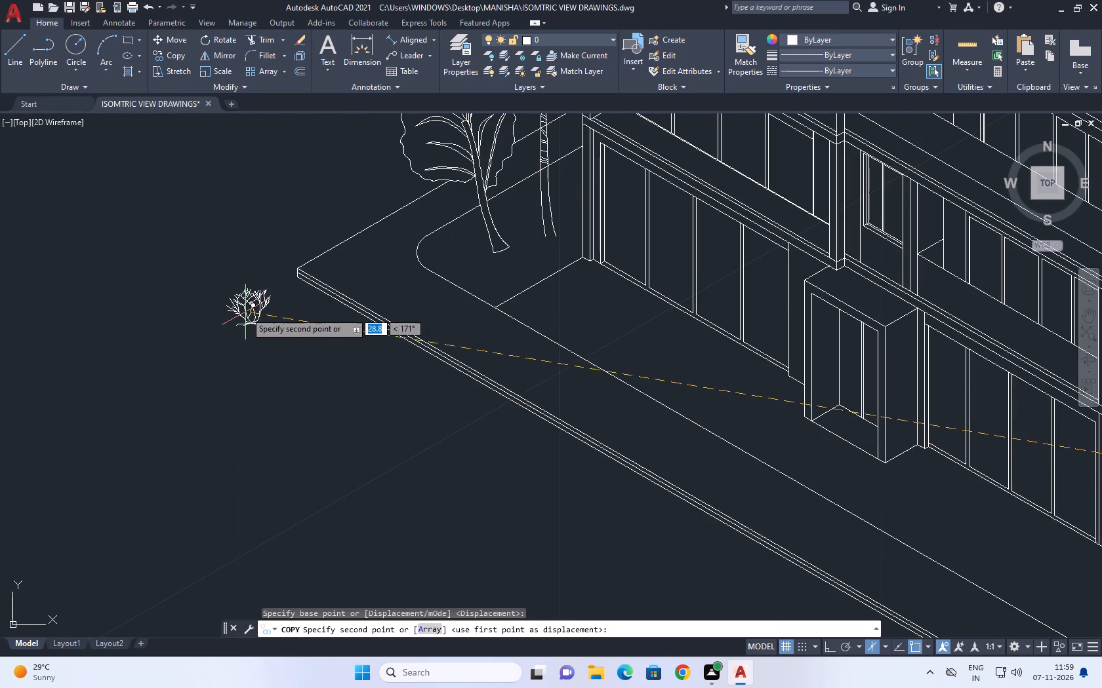
pyautogui.click(236, 316)
pyautogui.rightClick(297, 350)
pyautogui.click(359, 391)
pyautogui.scroll(2, 343, 378)
pyautogui.click(352, 387)
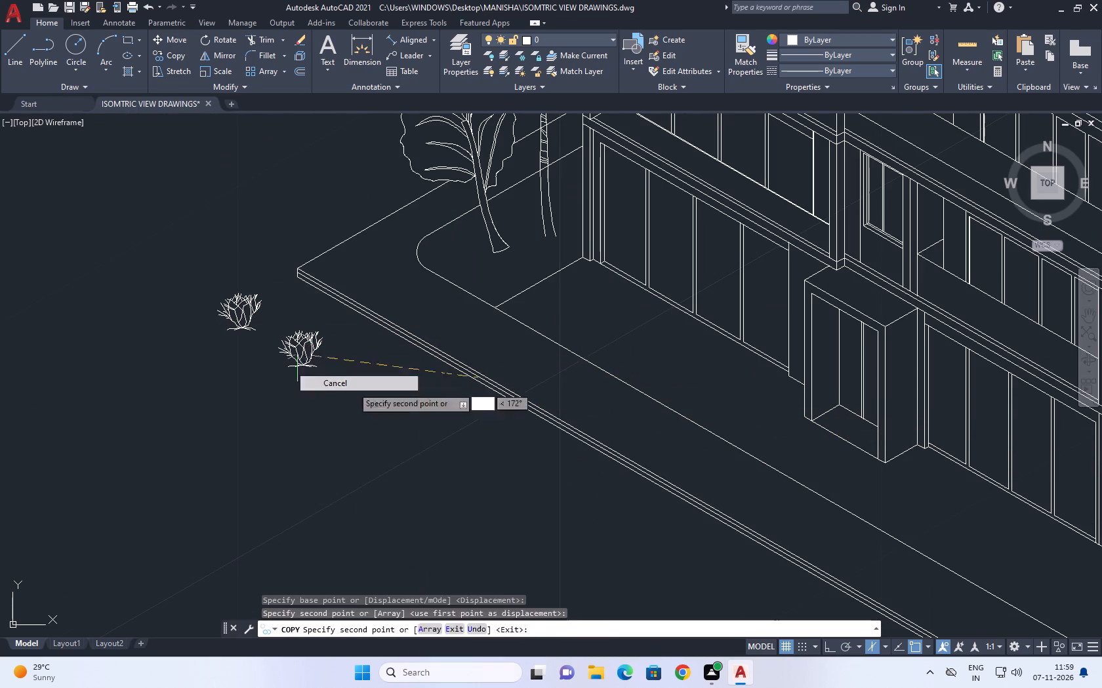
# Change the copied shrub to the Type 1 Evergreen (Elevation) variant, trying Type 1 Evergreen (Plan) first.
pyautogui.scroll(2, 269, 326)
pyautogui.click(228, 358)
pyautogui.click(195, 321)
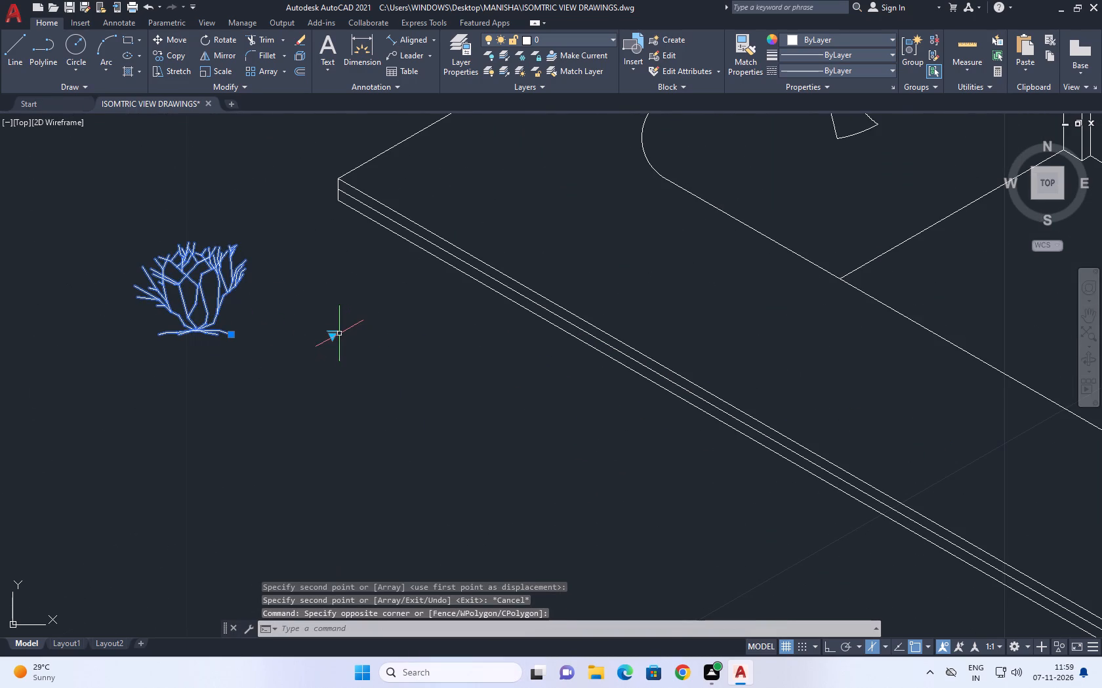
pyautogui.click(333, 335)
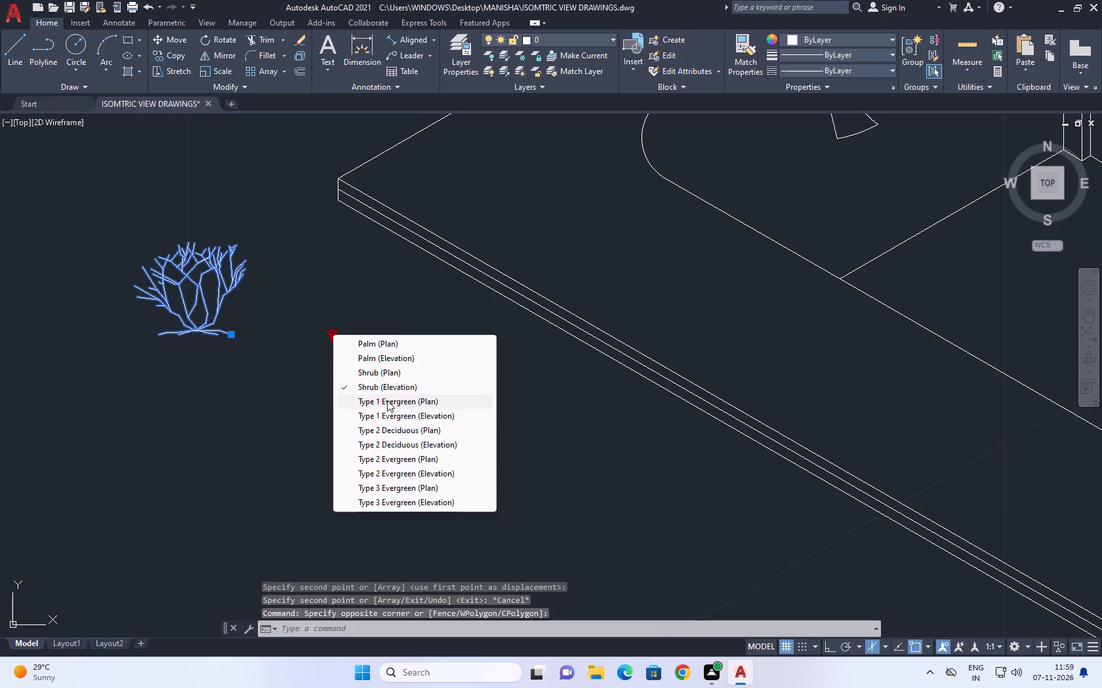
pyautogui.click(388, 401)
pyautogui.click(335, 337)
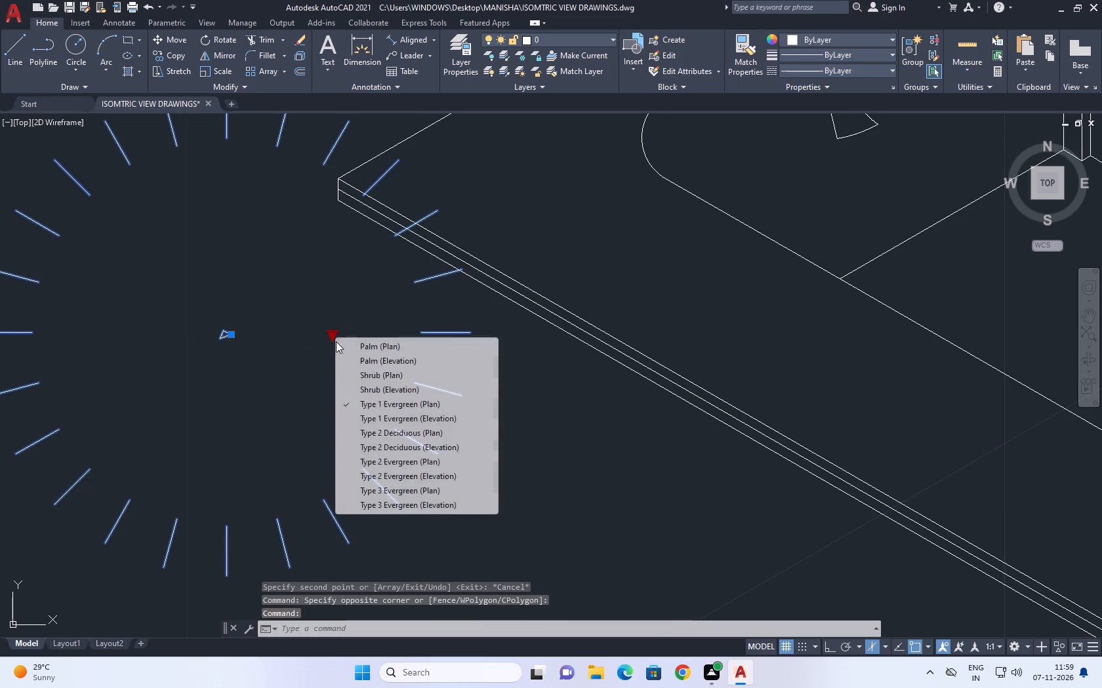
pyautogui.click(382, 417)
# Move the evergreen tree onto the slab, in front of the freehand tree near the slab corner.
pyautogui.scroll(-2, 318, 305)
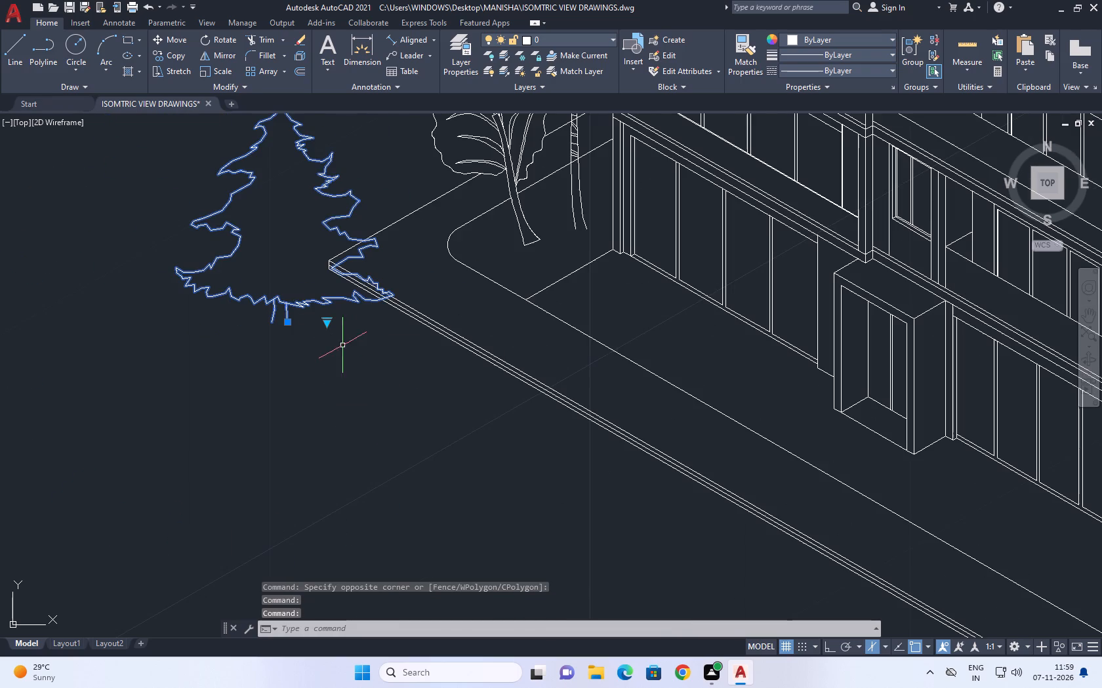
pyautogui.click(177, 42)
pyautogui.click(270, 334)
pyautogui.scroll(-3, 279, 332)
pyautogui.scroll(1, 337, 325)
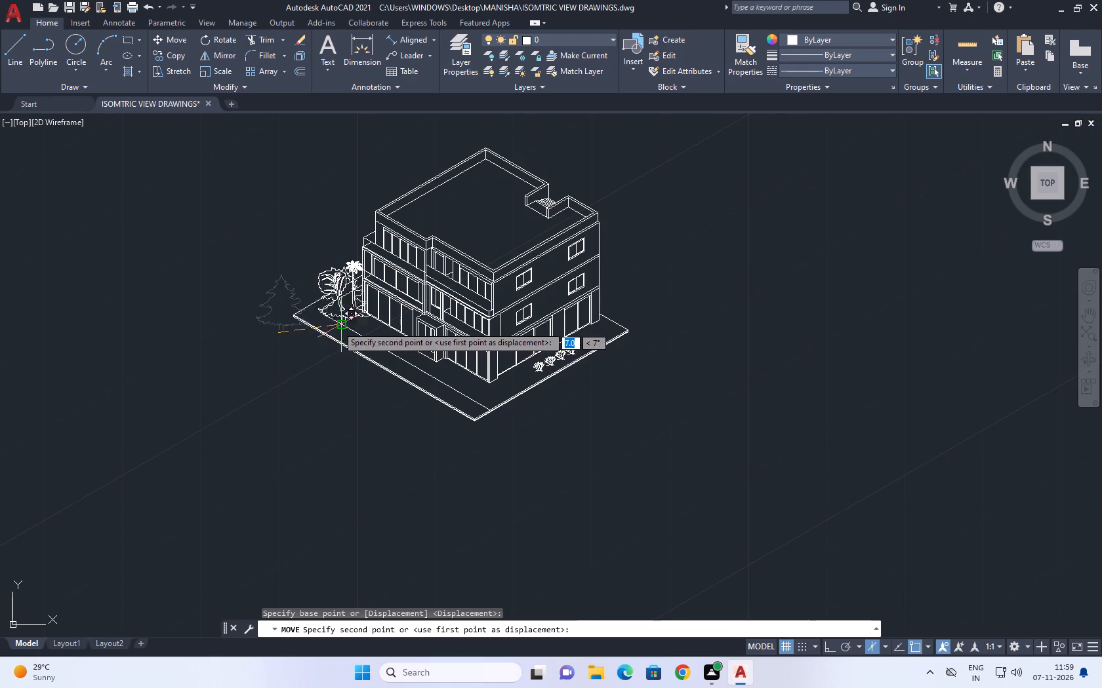
pyautogui.scroll(3, 337, 326)
pyautogui.click(276, 342)
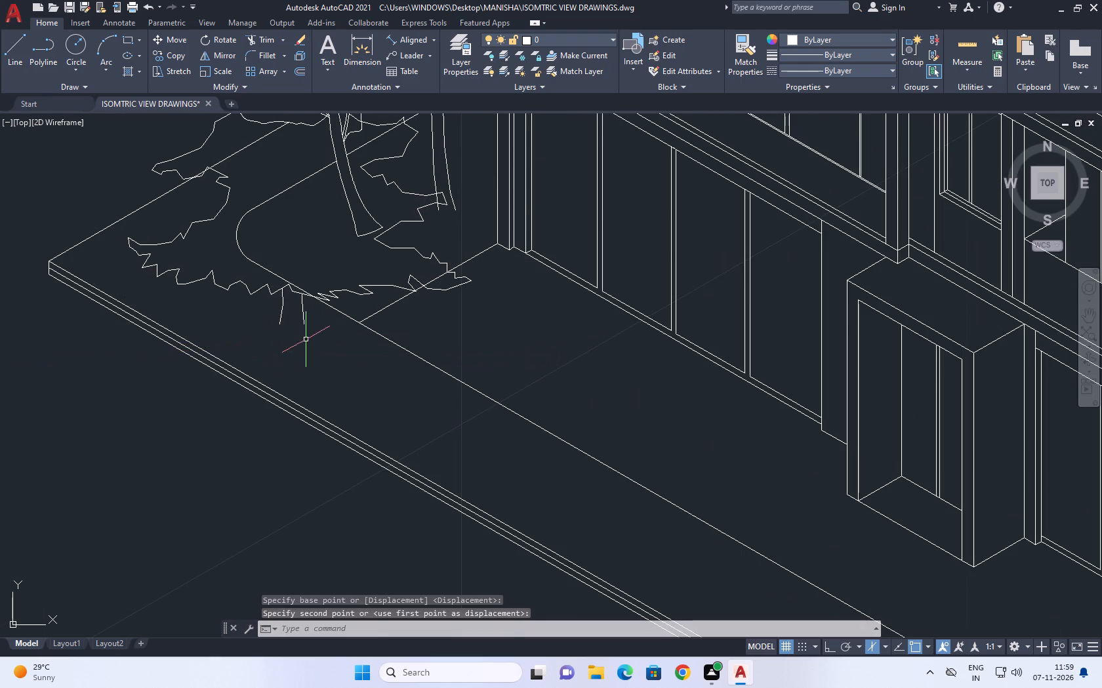
# Scale the evergreen tree down about the base of its trunk so it is smaller than the freehand tree.
pyautogui.click(306, 339)
pyautogui.click(277, 320)
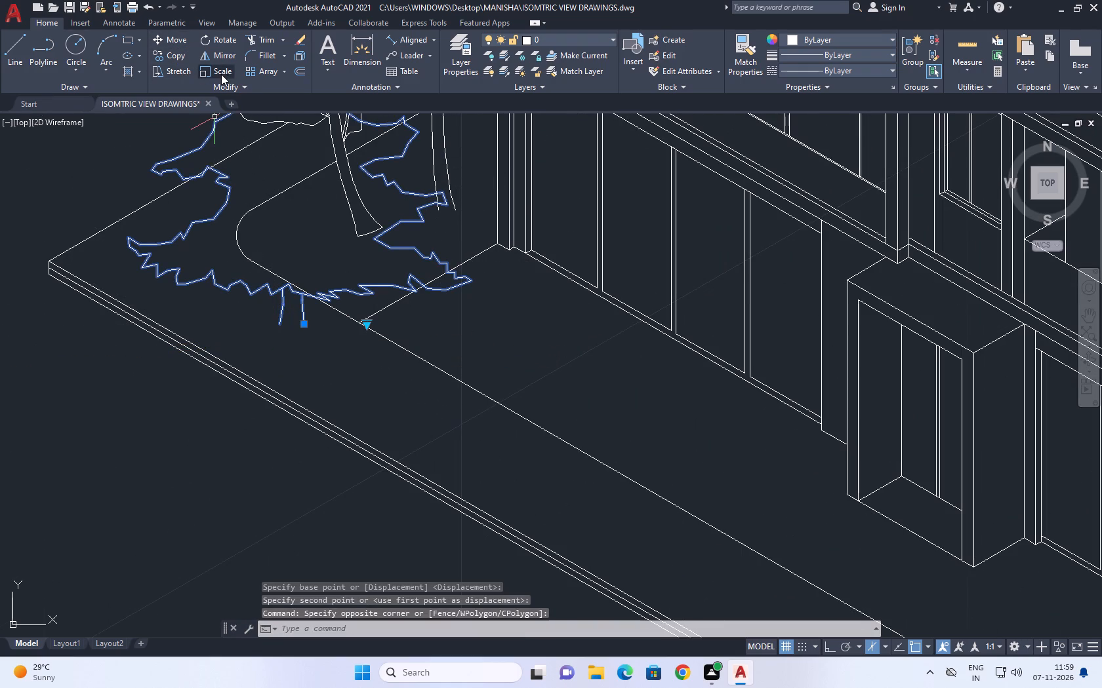
pyautogui.click(221, 74)
pyautogui.click(282, 321)
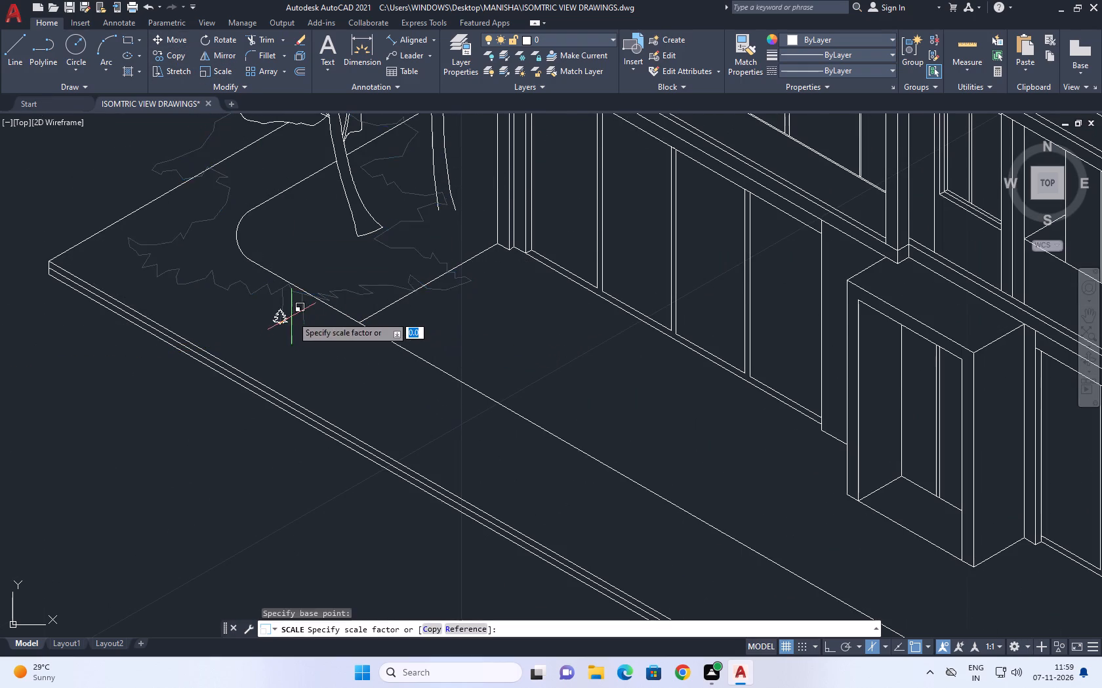
pyautogui.scroll(-2, 293, 315)
pyautogui.click(346, 345)
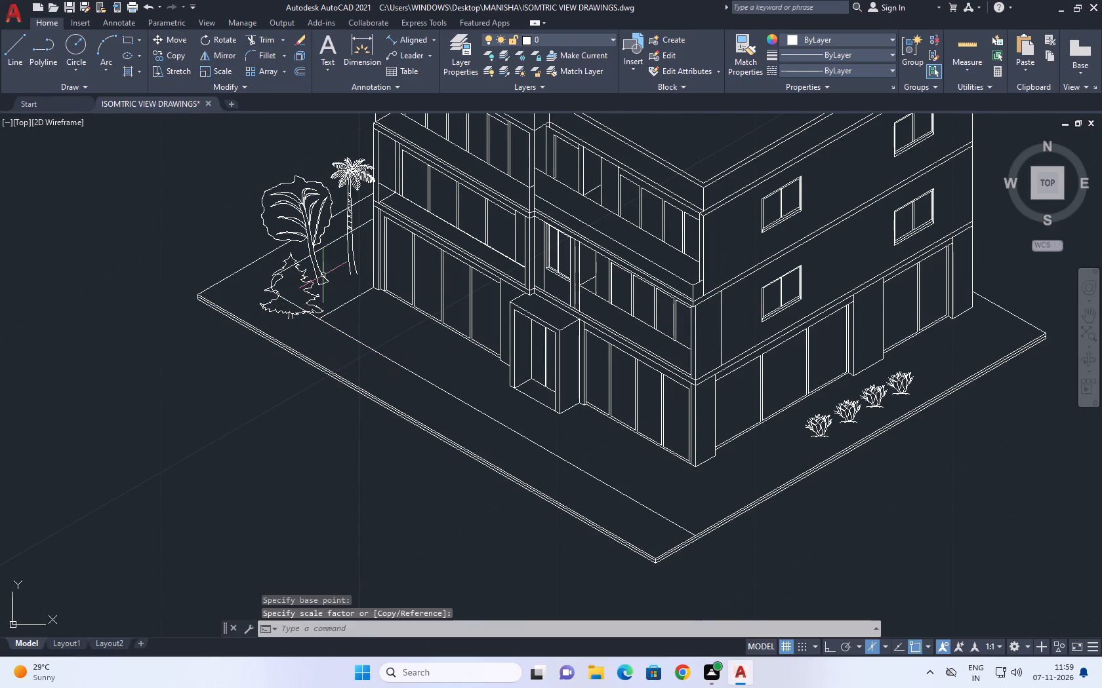
pyautogui.moveTo(335, 288); pyautogui.dragTo(338, 302, button='middle')
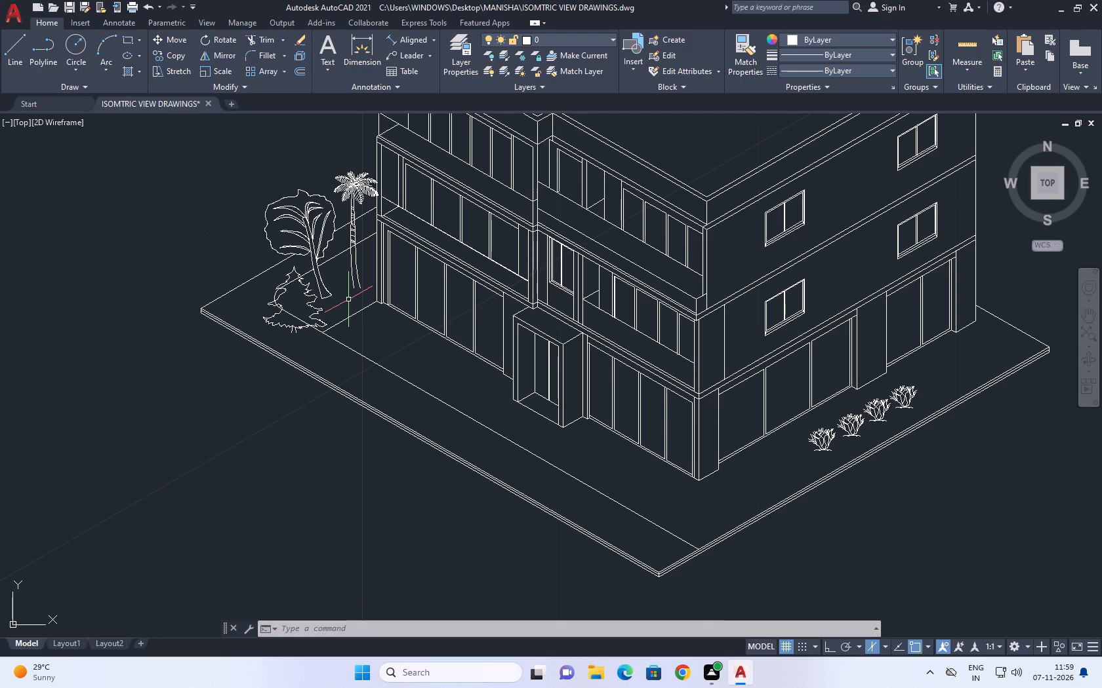
# Scale the evergreen tree down further about its trunk base, to a small tree beside the rounded edge line.
pyautogui.scroll(2, 306, 324)
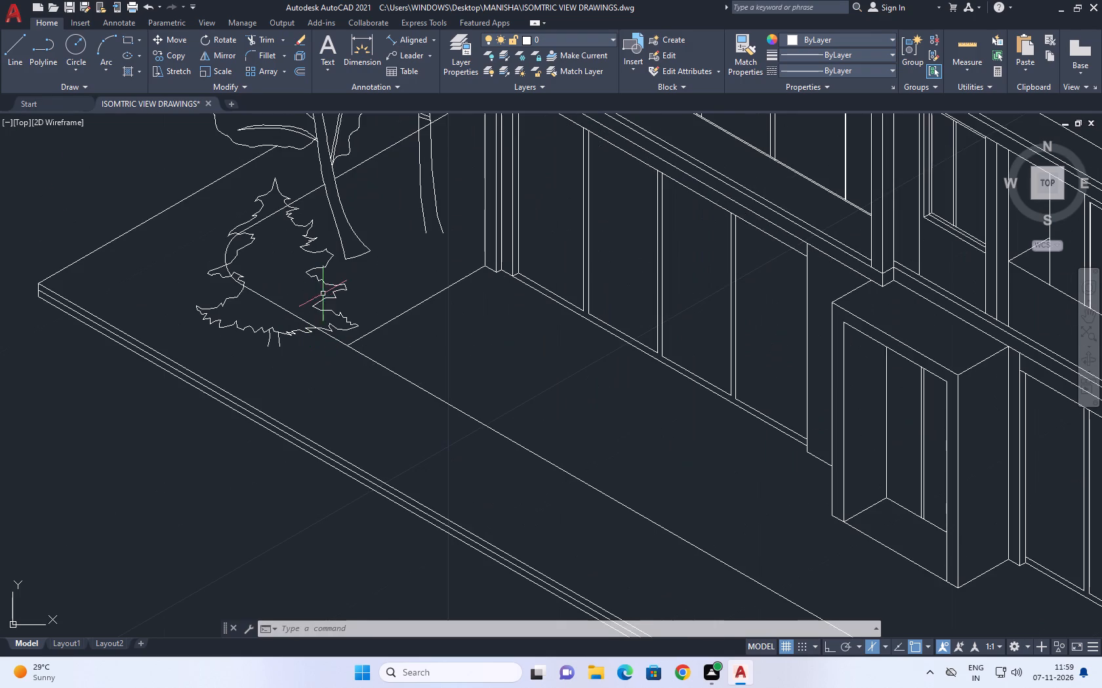
pyautogui.click(336, 282)
pyautogui.click(330, 277)
pyautogui.moveTo(325, 276); pyautogui.dragTo(317, 274)
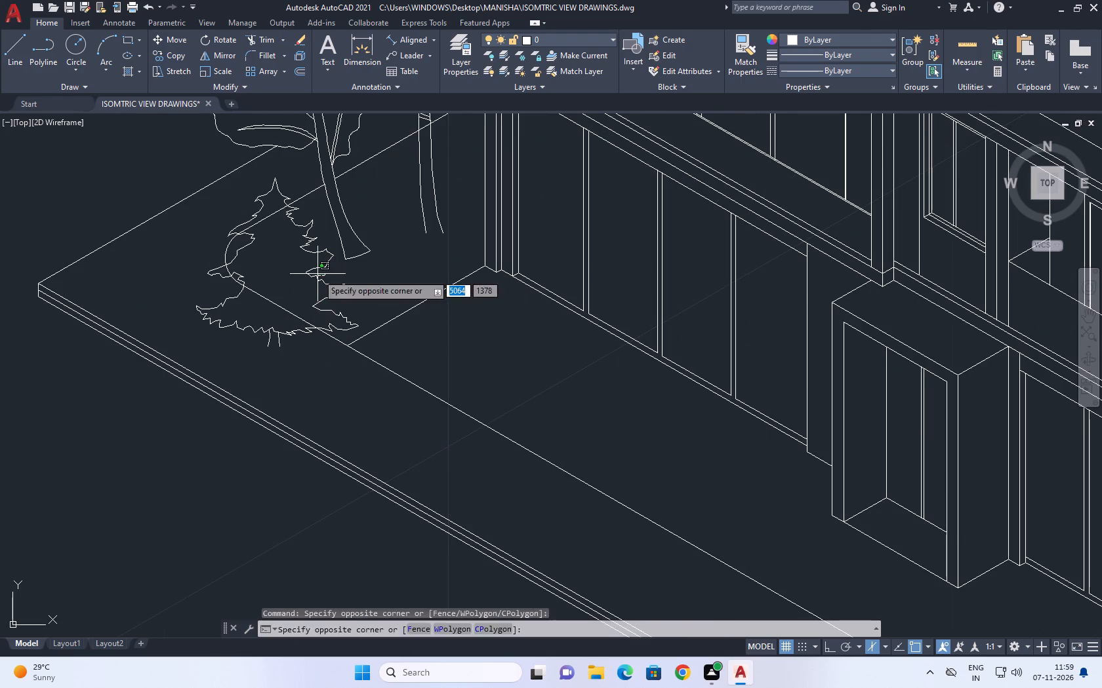
pyautogui.click(317, 274)
pyautogui.scroll(-2, 343, 283)
pyautogui.moveTo(378, 303); pyautogui.dragTo(448, 406, button='middle')
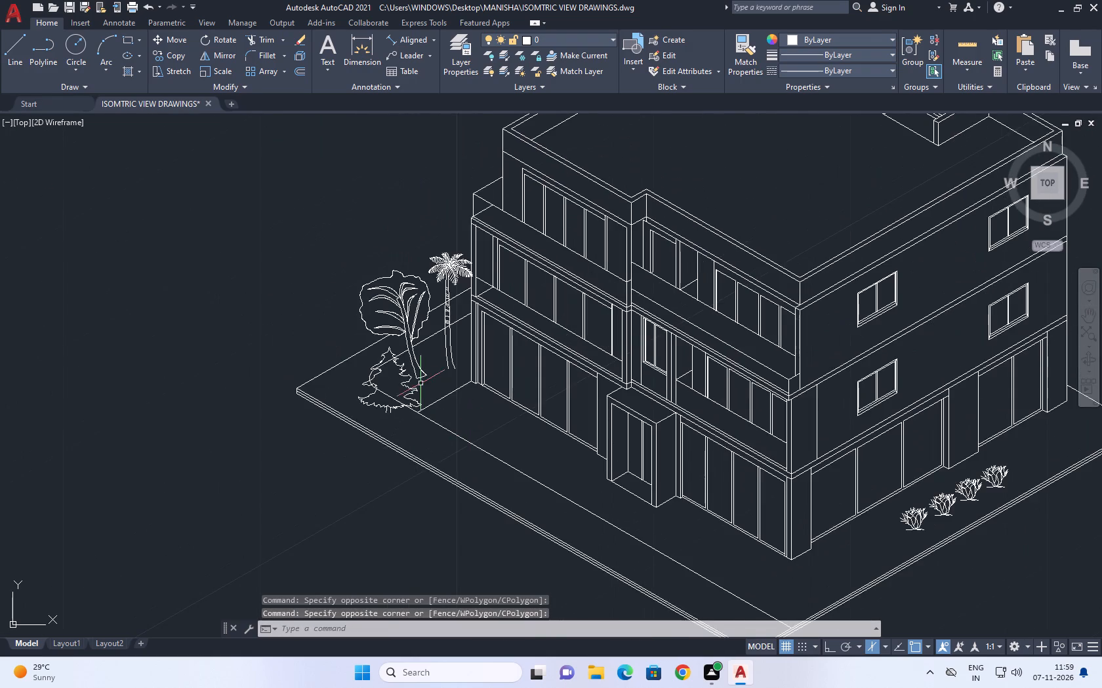
pyautogui.scroll(2, 379, 373)
pyautogui.click(460, 414)
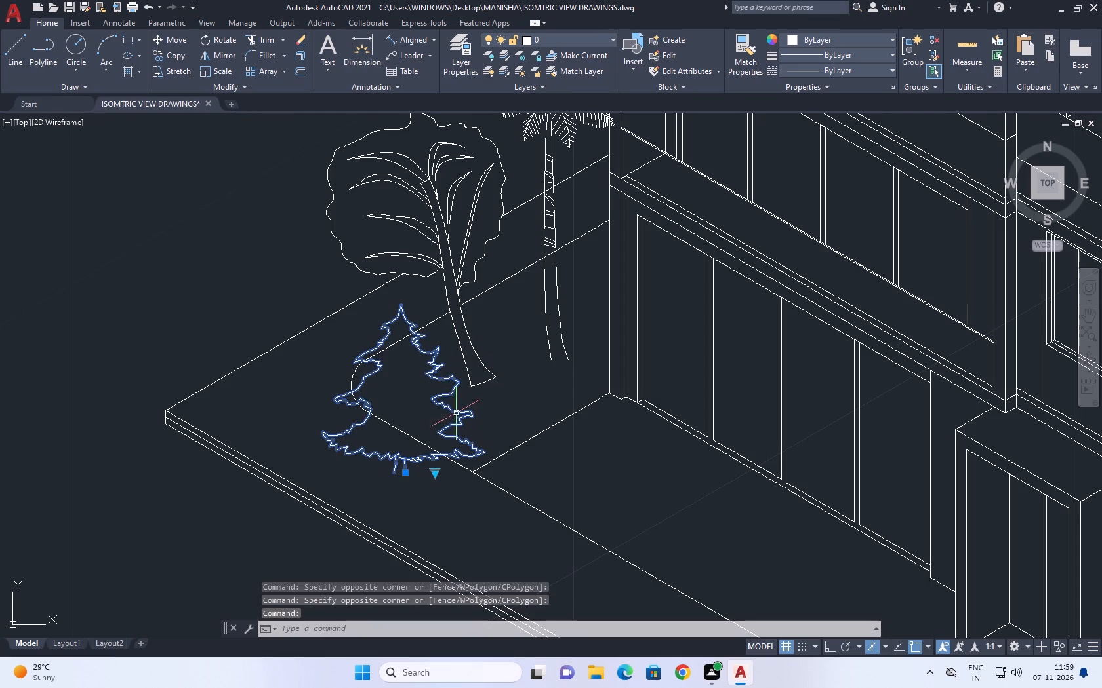
pyautogui.click(216, 78)
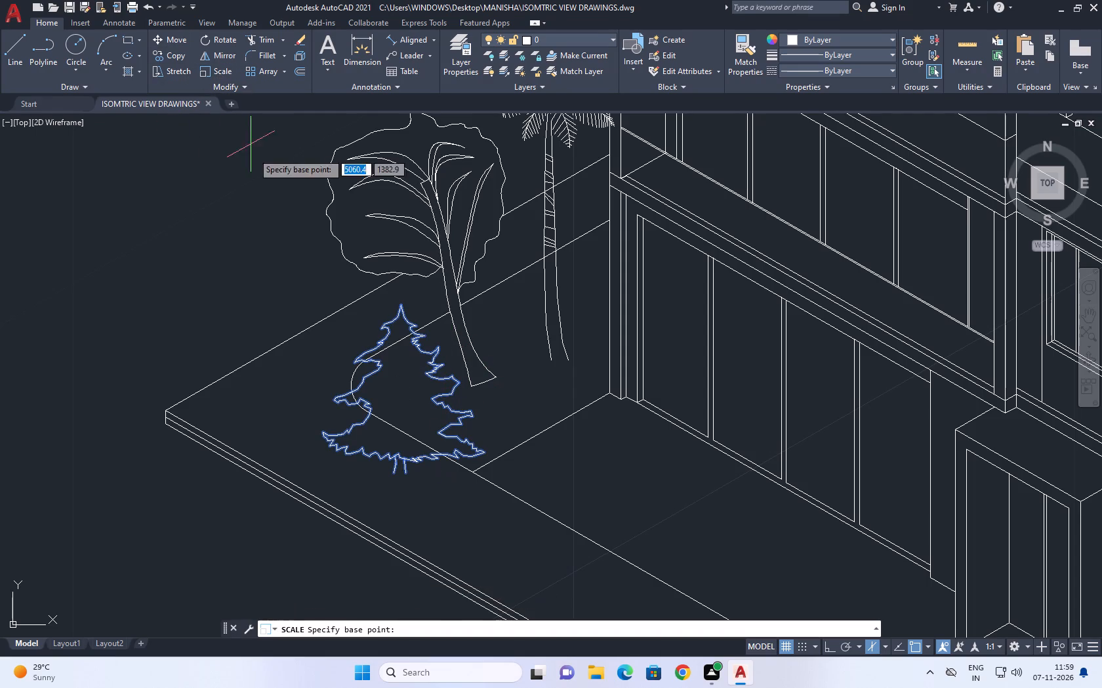
pyautogui.scroll(2, 394, 483)
pyautogui.click(389, 445)
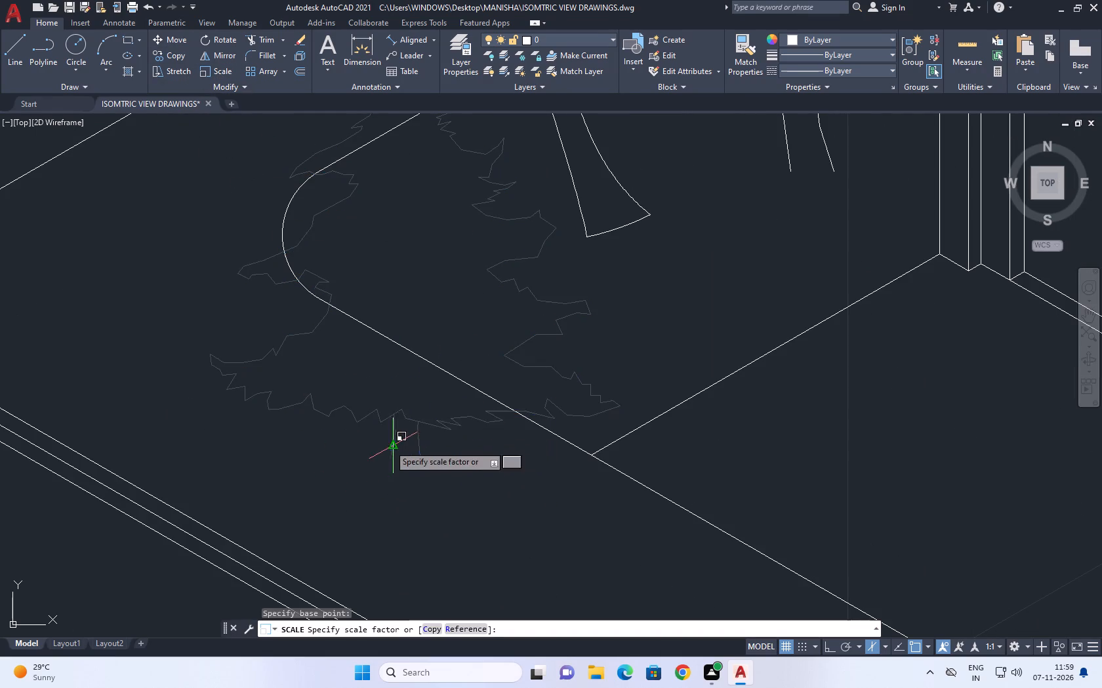
pyautogui.click(318, 300)
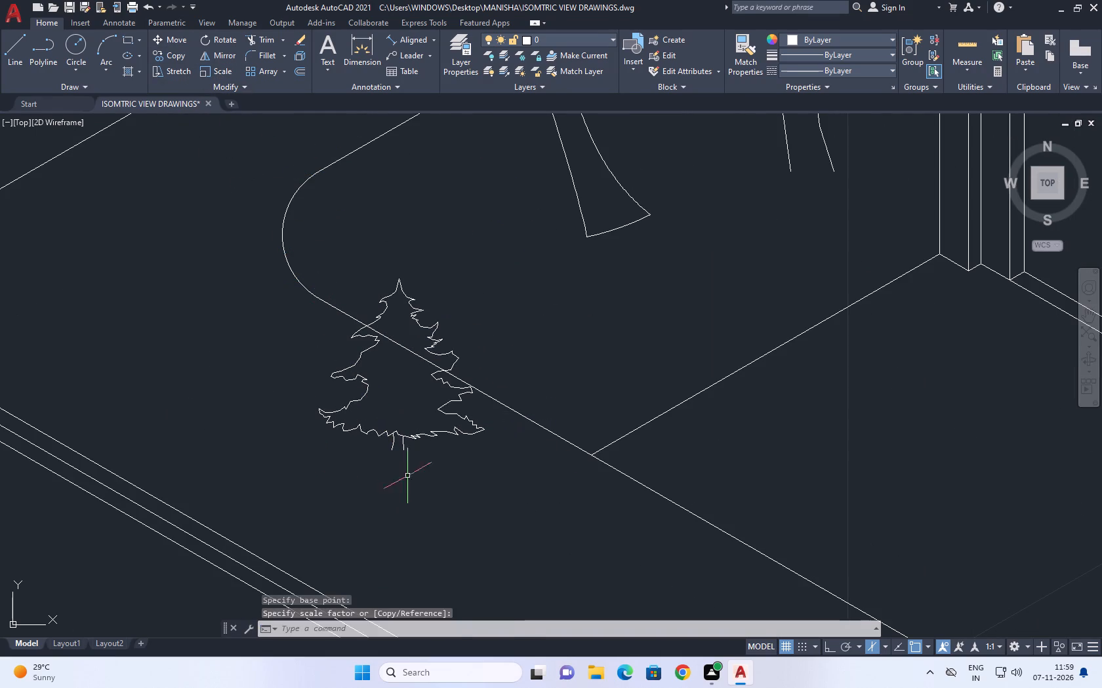
# Move the small evergreen by its trunk base inside the rounded corner of the edge line, next to the freehand tree.
pyautogui.click(408, 476)
pyautogui.click(381, 438)
pyautogui.click(182, 41)
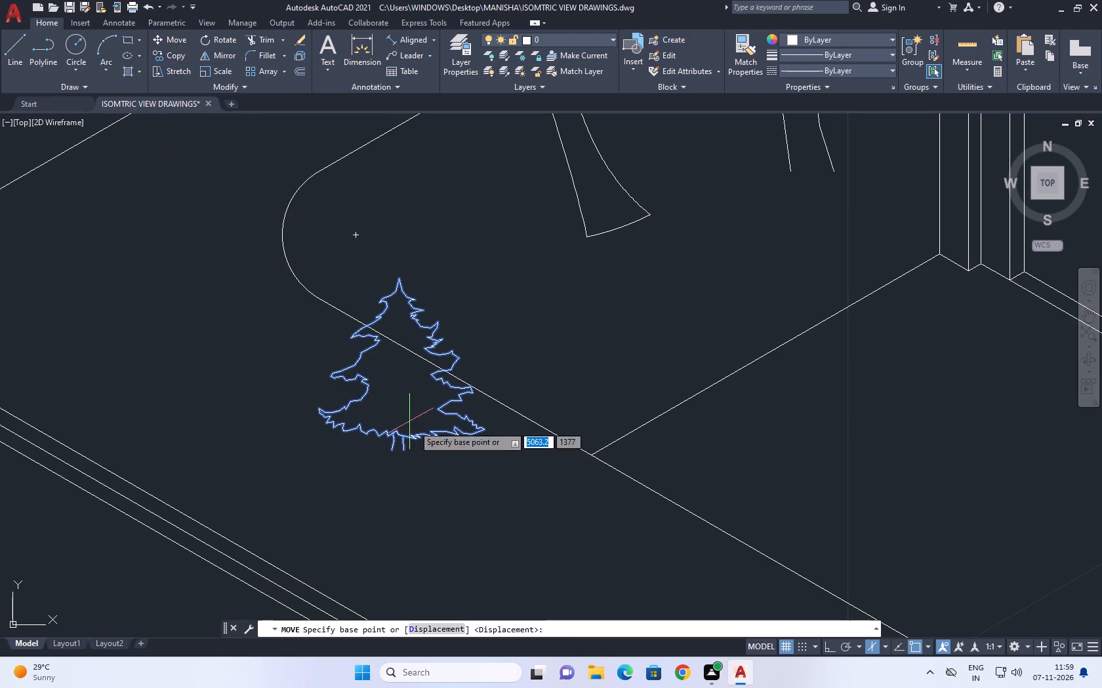
pyautogui.click(399, 450)
pyautogui.scroll(1, 441, 339)
pyautogui.click(450, 306)
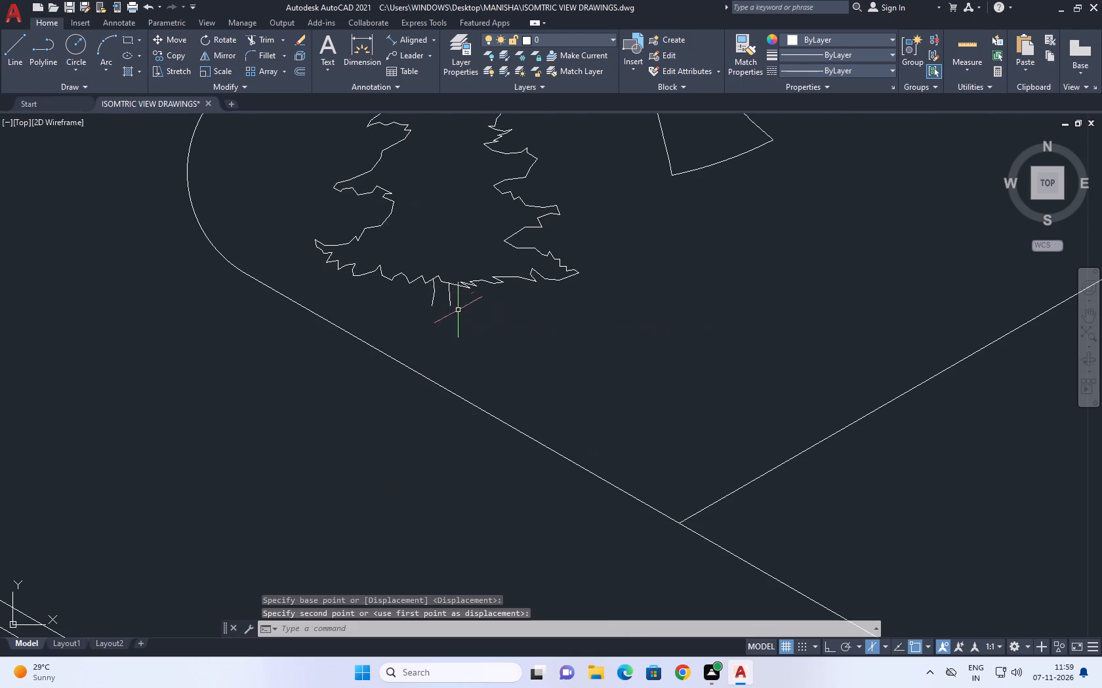
# Scale the evergreen tree up about its trunk base by a factor of about 1.8.
pyautogui.scroll(-2, 519, 322)
pyautogui.moveTo(531, 248); pyautogui.dragTo(636, 410, button='middle')
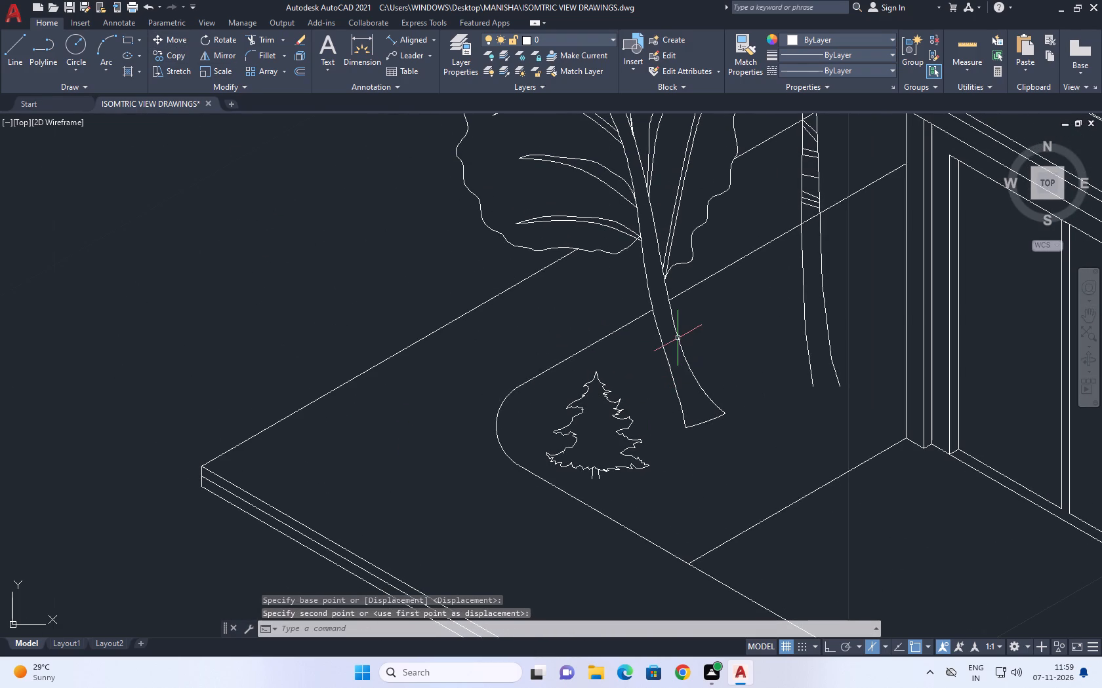
pyautogui.moveTo(689, 352); pyautogui.dragTo(697, 362, button='middle')
pyautogui.scroll(-1, 697, 364)
pyautogui.scroll(3, 648, 407)
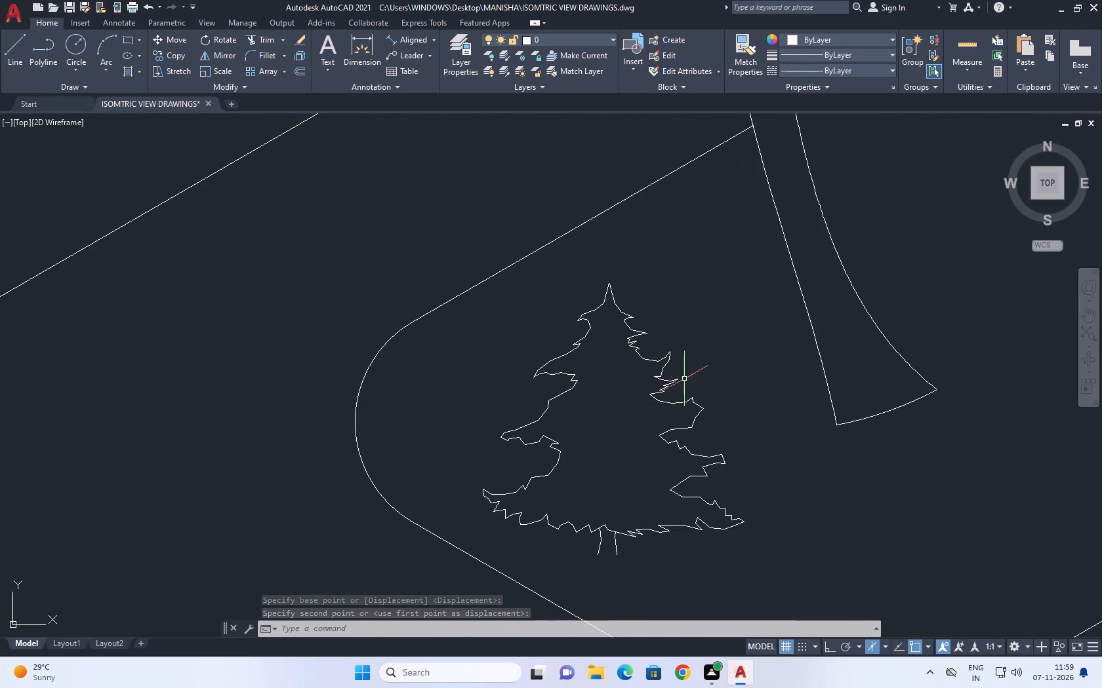
pyautogui.moveTo(687, 354); pyautogui.dragTo(676, 351)
pyautogui.click(614, 334)
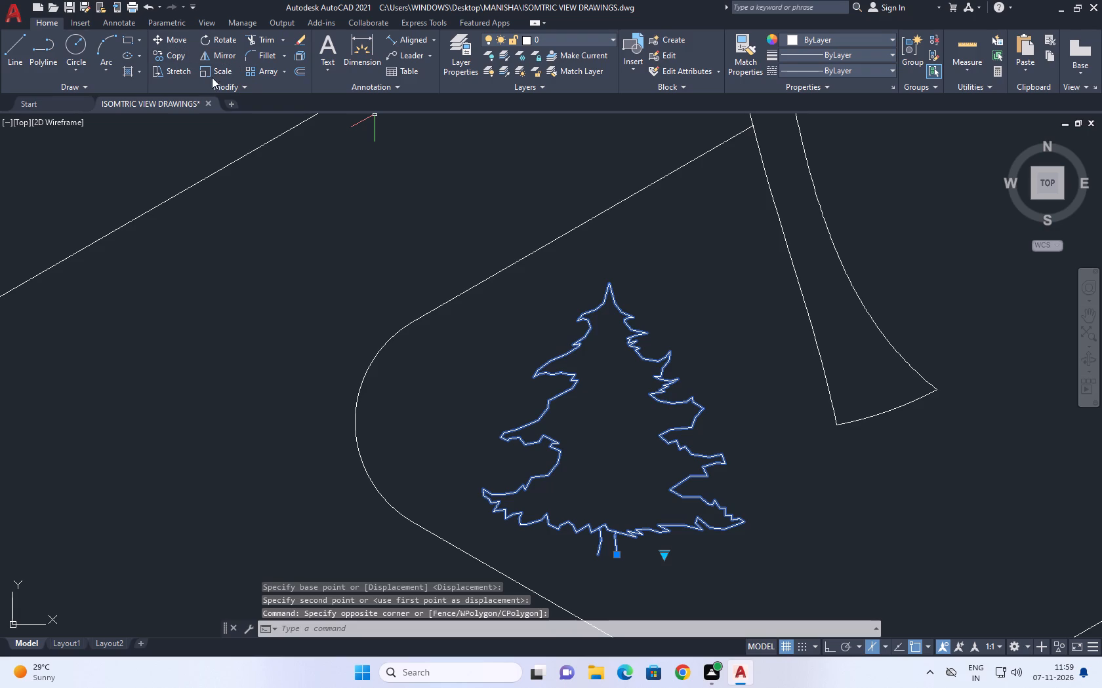
pyautogui.click(220, 71)
pyautogui.scroll(-1, 632, 480)
pyautogui.scroll(1, 639, 562)
pyautogui.click(607, 499)
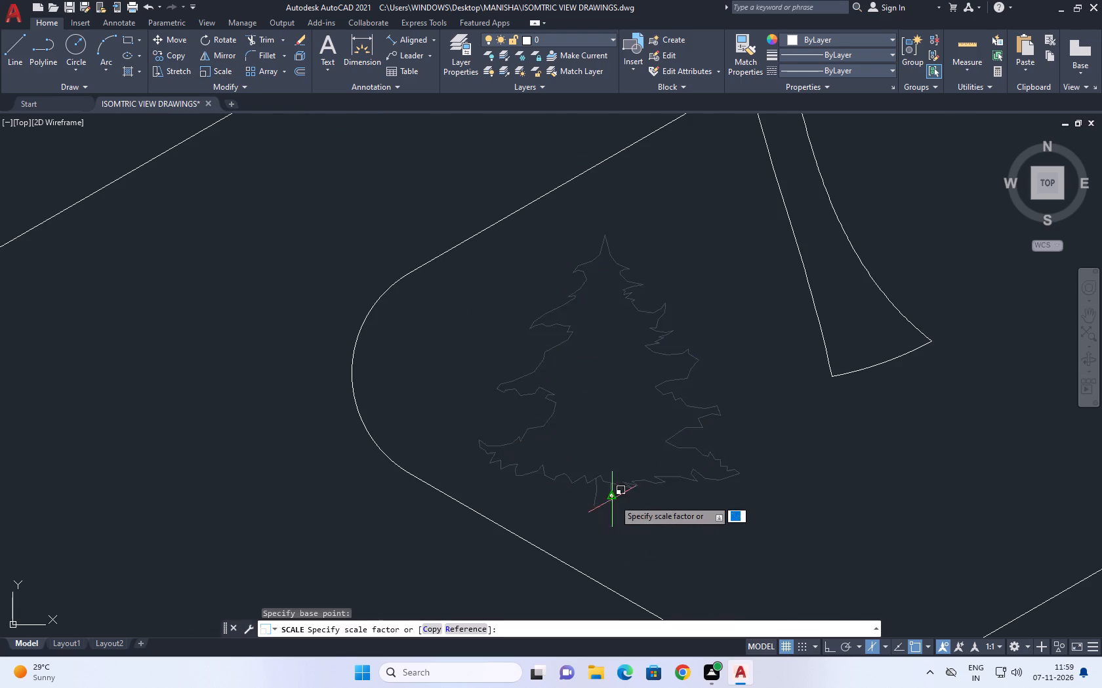
pyautogui.scroll(-4, 620, 499)
pyautogui.scroll(2, 677, 565)
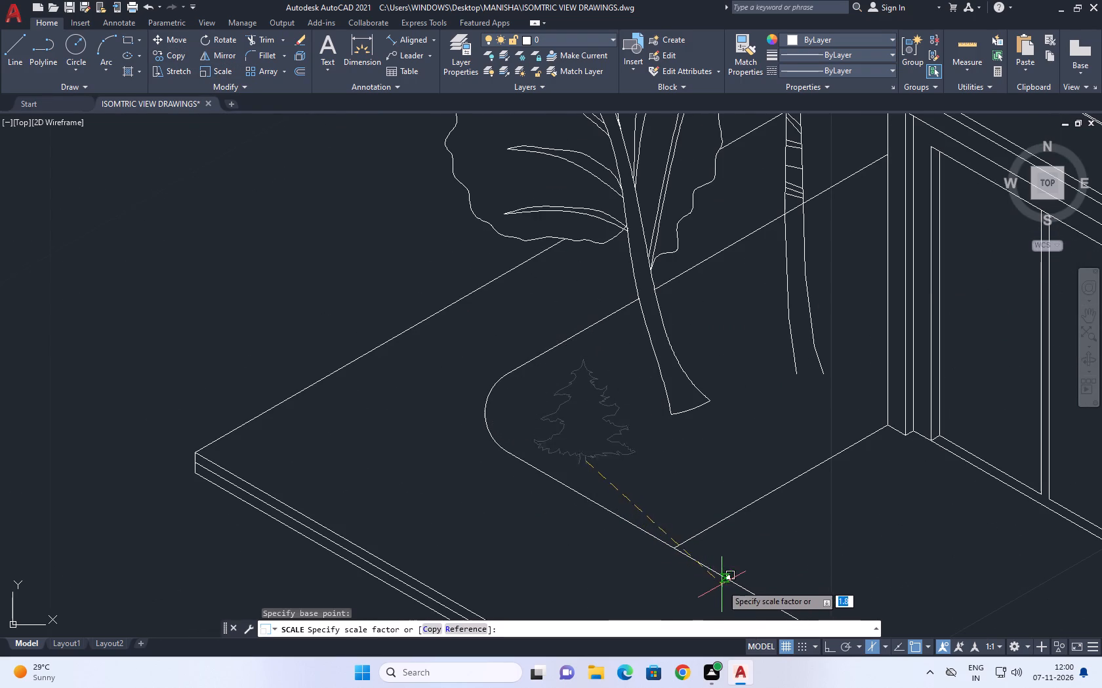
pyautogui.click(722, 583)
# Trim away the part of the rounded edge line that runs inside the evergreen tree's outline.
pyautogui.moveTo(558, 349); pyautogui.dragTo(572, 414, button='middle')
pyautogui.click(268, 44)
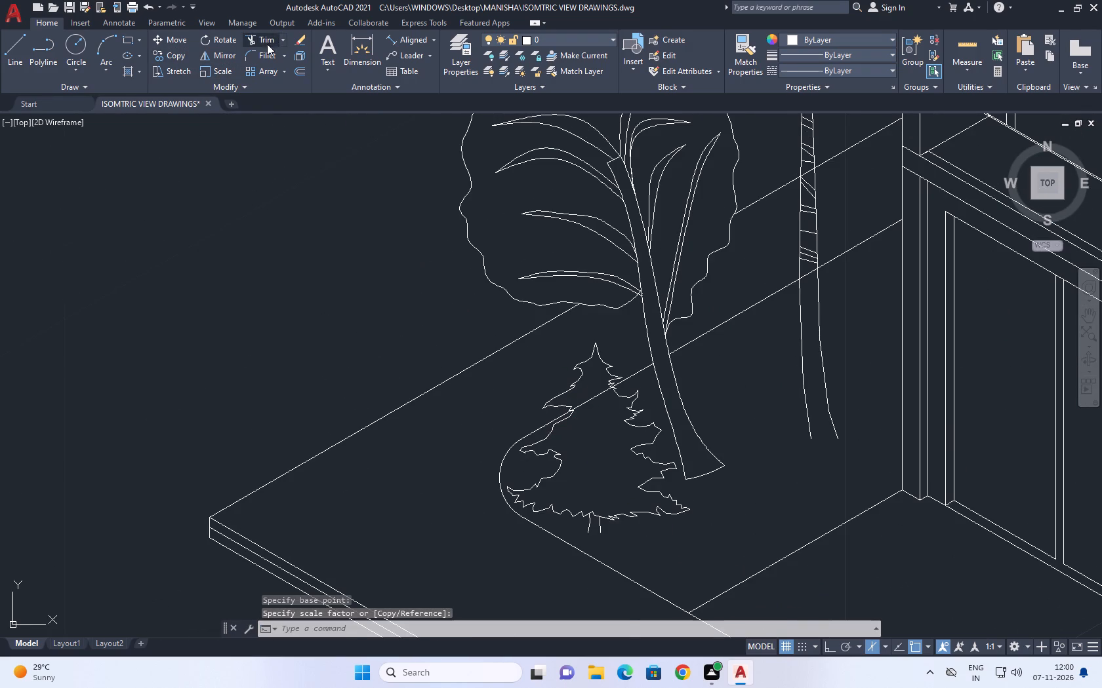
pyautogui.click(594, 402)
pyautogui.click(585, 388)
pyautogui.moveTo(598, 401); pyautogui.dragTo(600, 409, button='right')
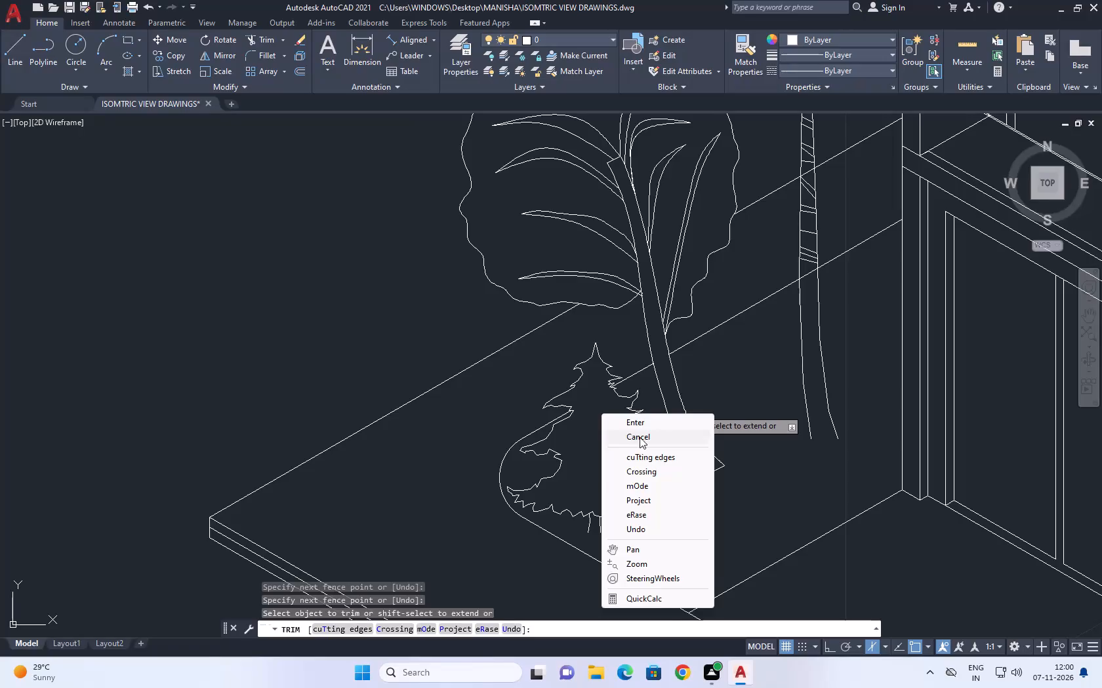
pyautogui.click(648, 435)
# Scale the whole freehand tree, with crown, branches and trunk, down about its trunk base to roughly half its size.
pyautogui.scroll(-1, 598, 403)
pyautogui.scroll(-2, 685, 395)
pyautogui.scroll(2, 674, 358)
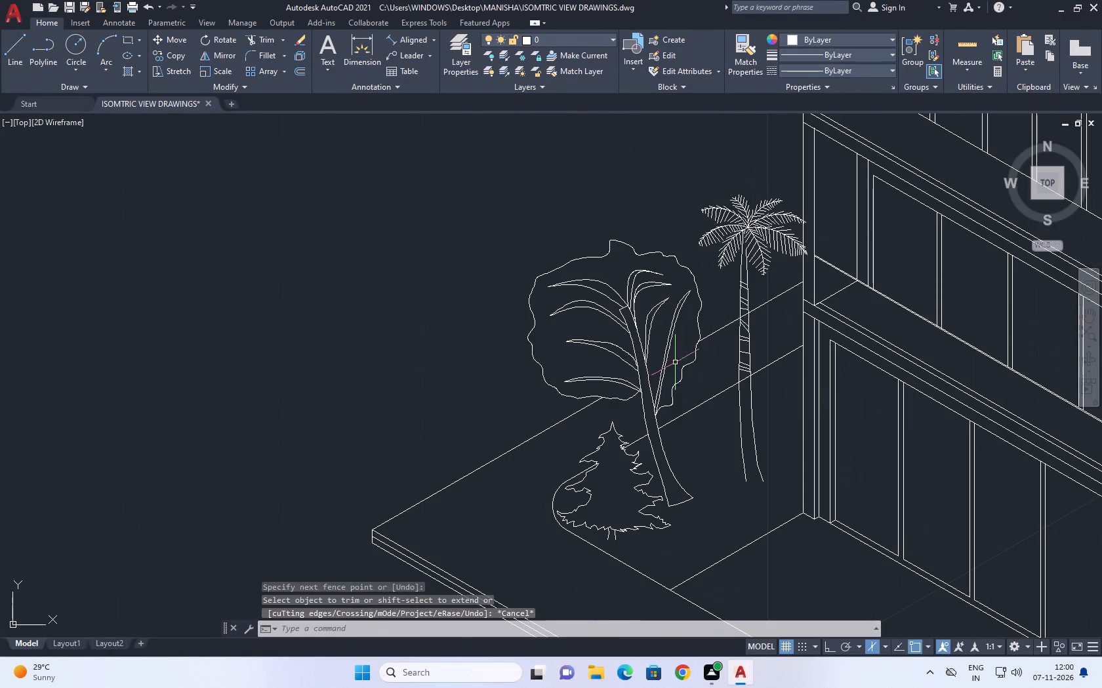
pyautogui.click(685, 386)
pyautogui.moveTo(668, 396); pyautogui.dragTo(661, 400)
pyautogui.click(500, 229)
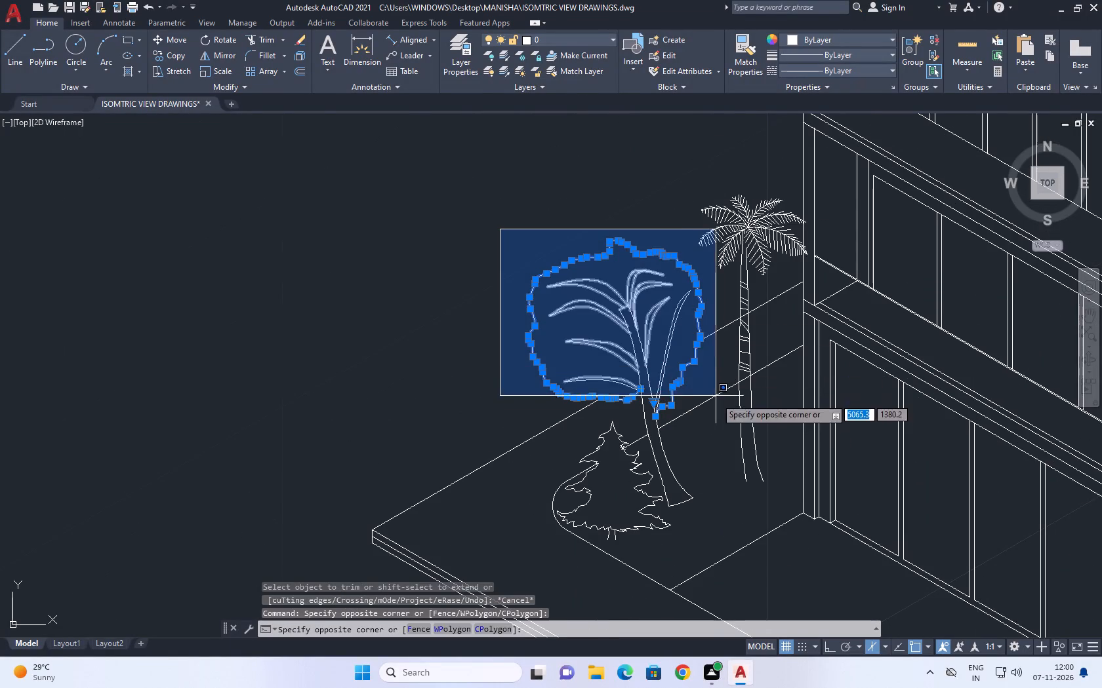
pyautogui.scroll(2, 718, 423)
pyautogui.click(693, 430)
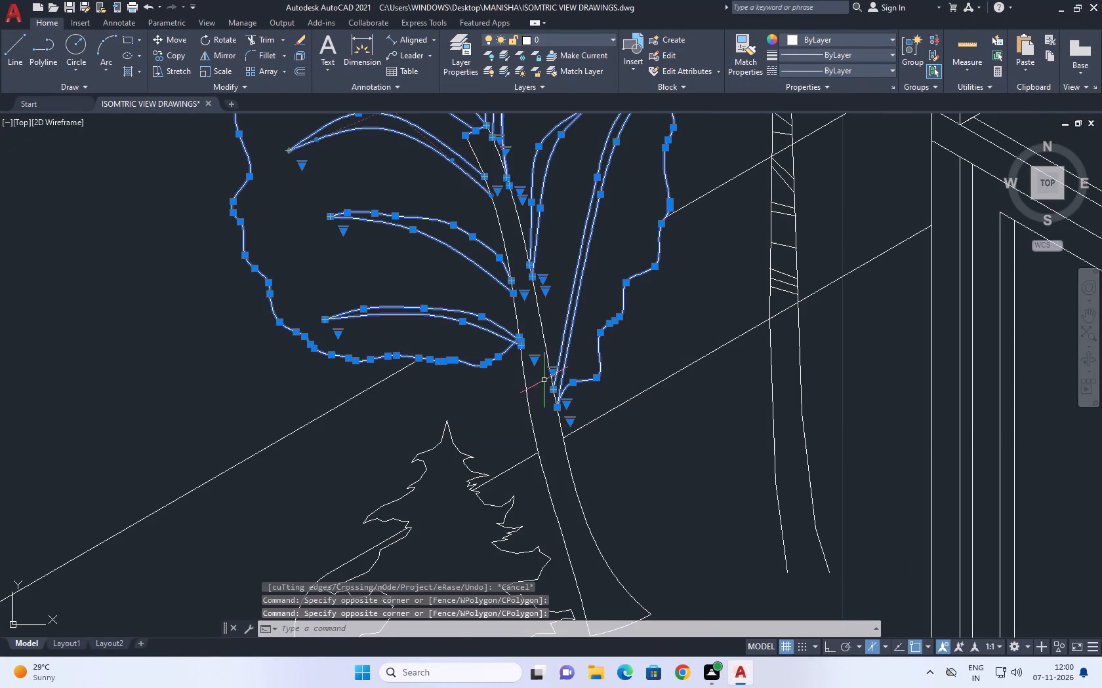
pyautogui.click(550, 318)
pyautogui.click(513, 311)
pyautogui.scroll(-1, 611, 359)
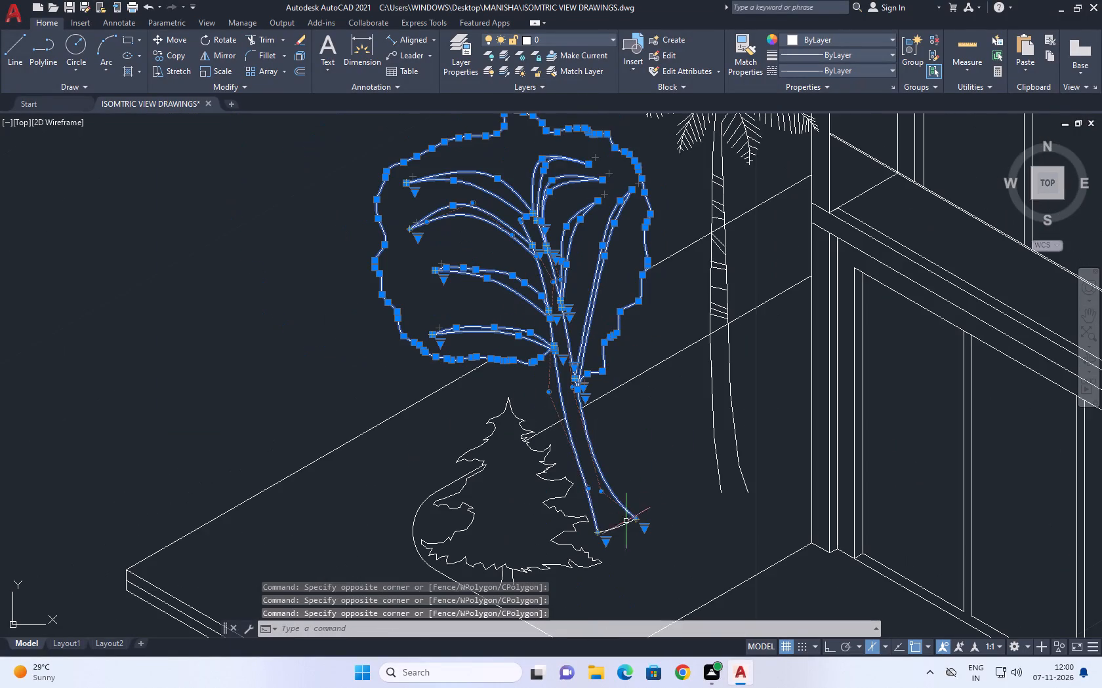
pyautogui.scroll(2, 637, 568)
pyautogui.moveTo(622, 490); pyautogui.dragTo(586, 441)
pyautogui.click(565, 413)
pyautogui.scroll(-2, 561, 375)
pyautogui.moveTo(588, 372); pyautogui.dragTo(636, 556, button='middle')
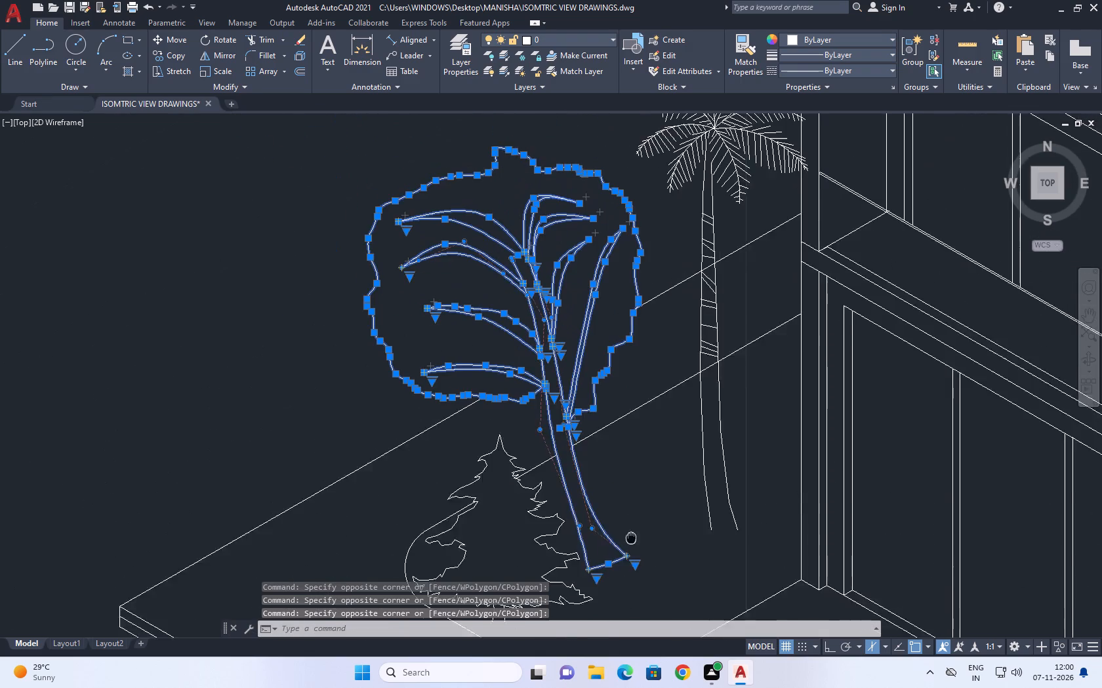
pyautogui.scroll(2, 480, 238)
pyautogui.moveTo(486, 259); pyautogui.dragTo(488, 296, button='middle')
pyautogui.scroll(1, 481, 319)
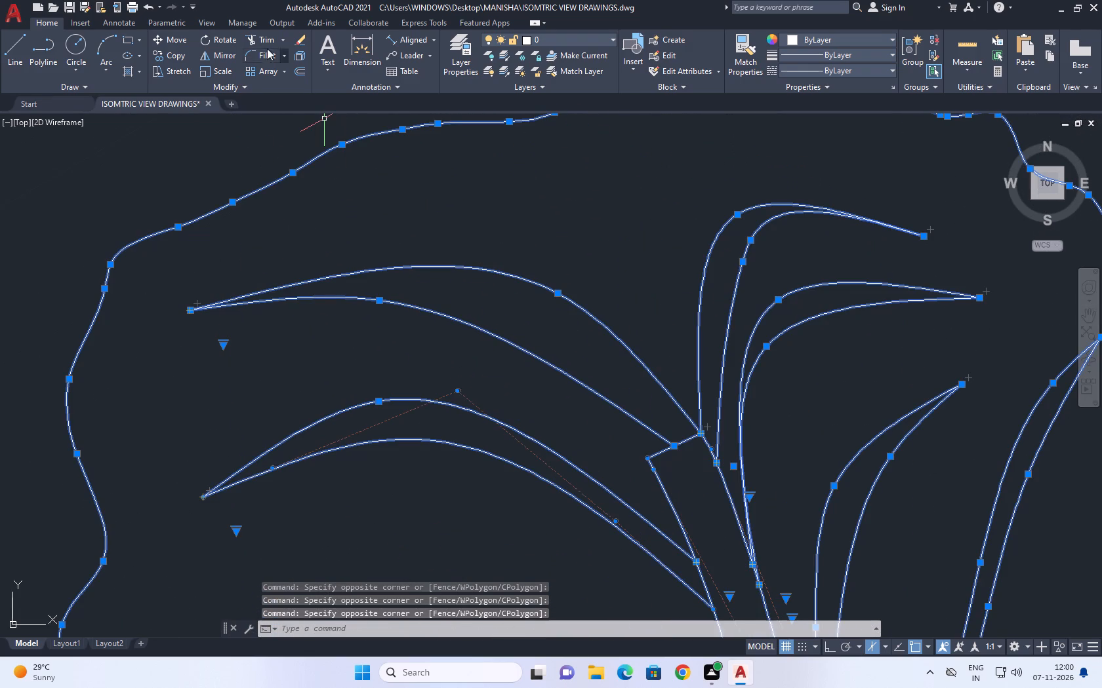
pyautogui.click(231, 77)
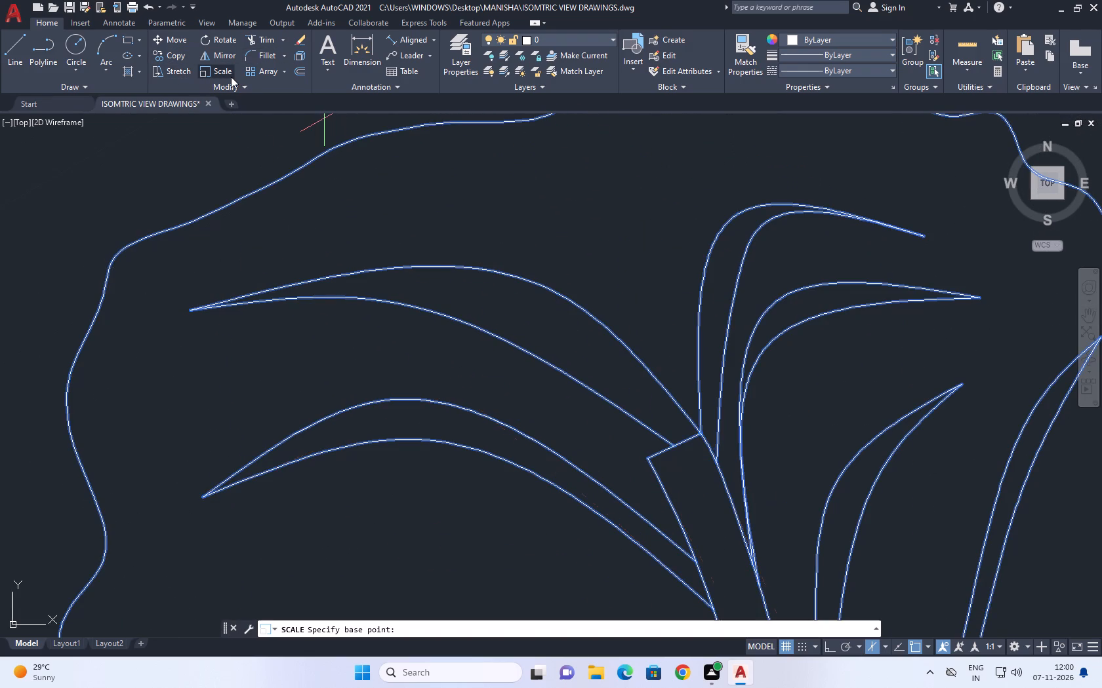
pyautogui.scroll(-4, 525, 282)
pyautogui.scroll(3, 637, 531)
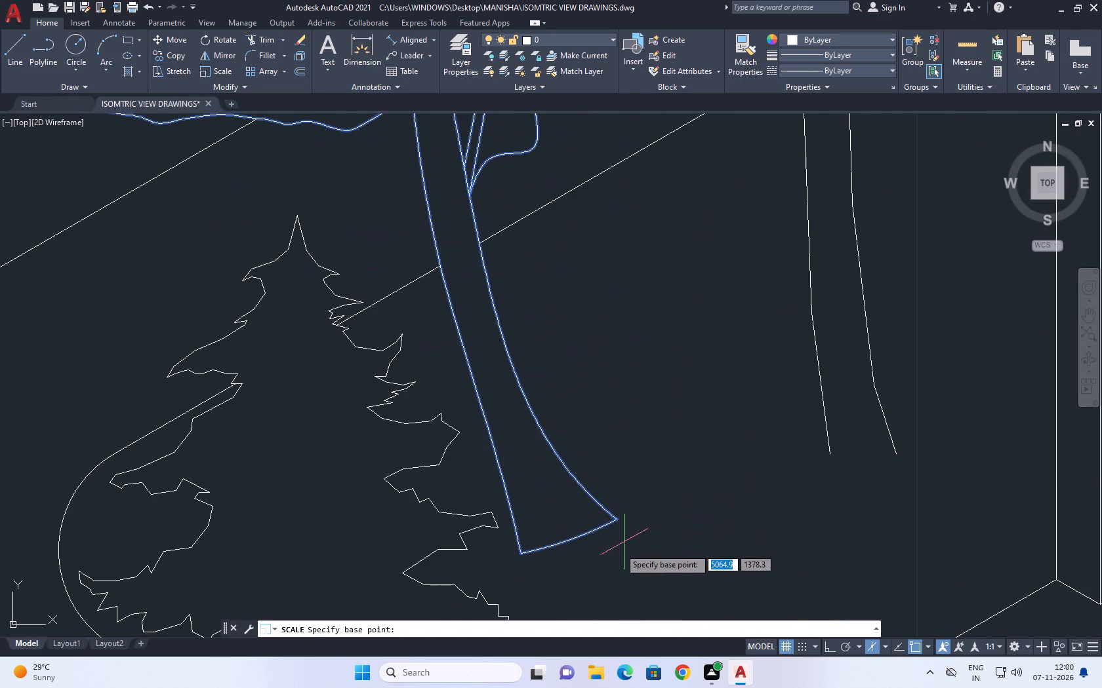
pyautogui.click(563, 541)
pyautogui.scroll(-2, 483, 321)
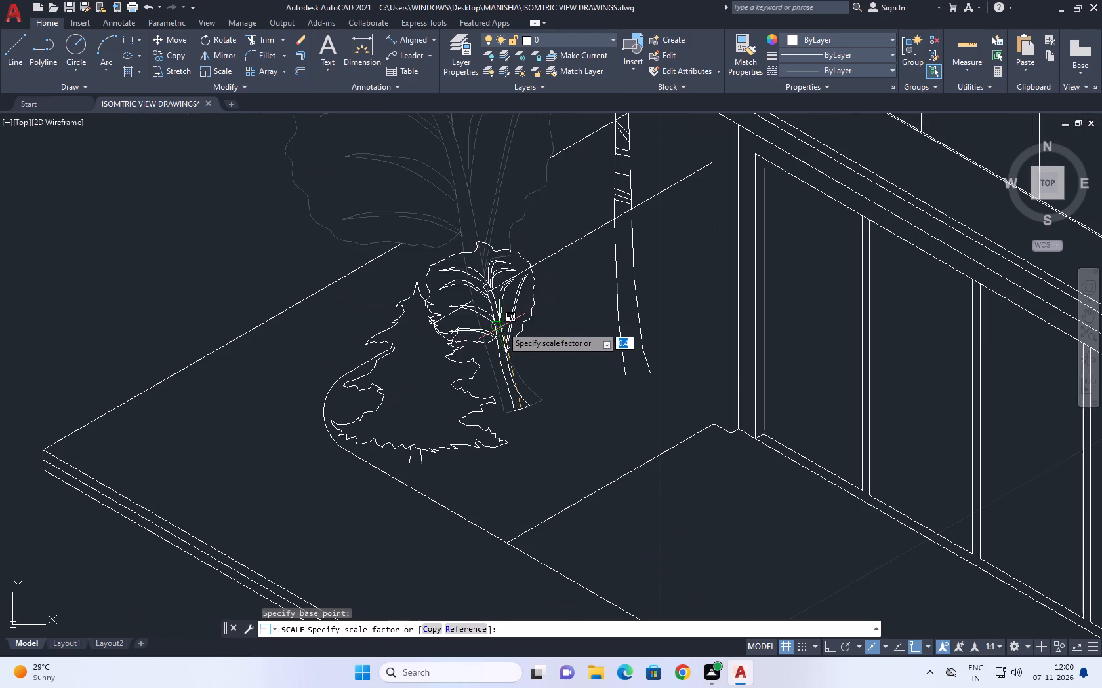
pyautogui.click(494, 299)
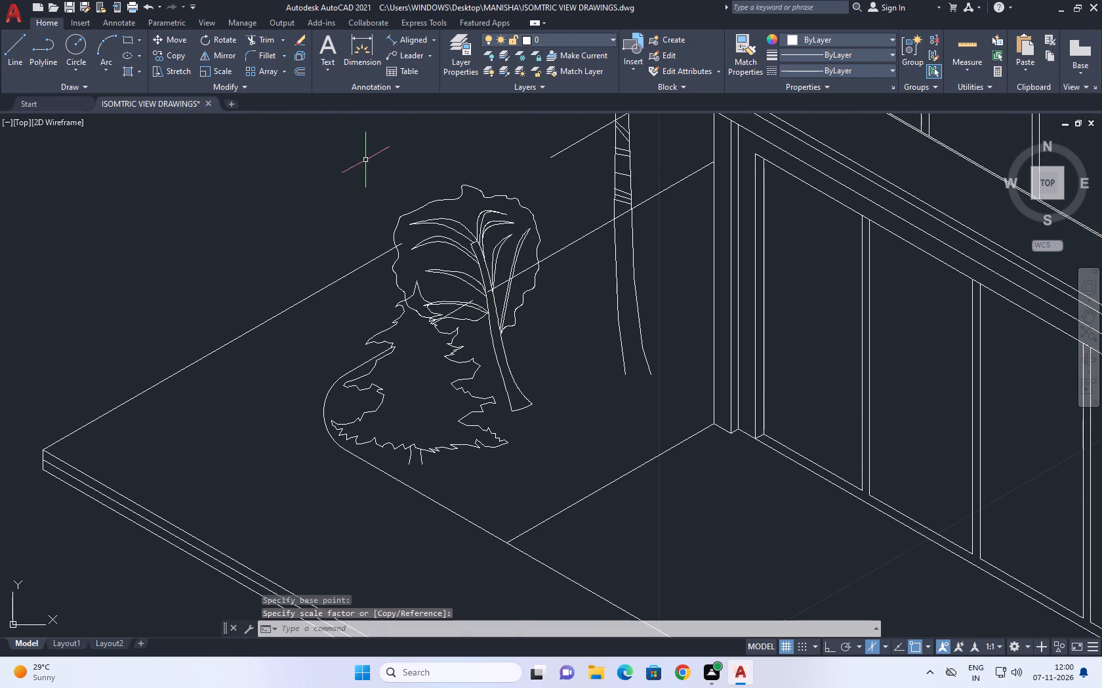
# Move the freehand tree about 0.7 upward so its crown sits clear above the evergreen's tip.
pyautogui.click(368, 153)
pyautogui.click(579, 433)
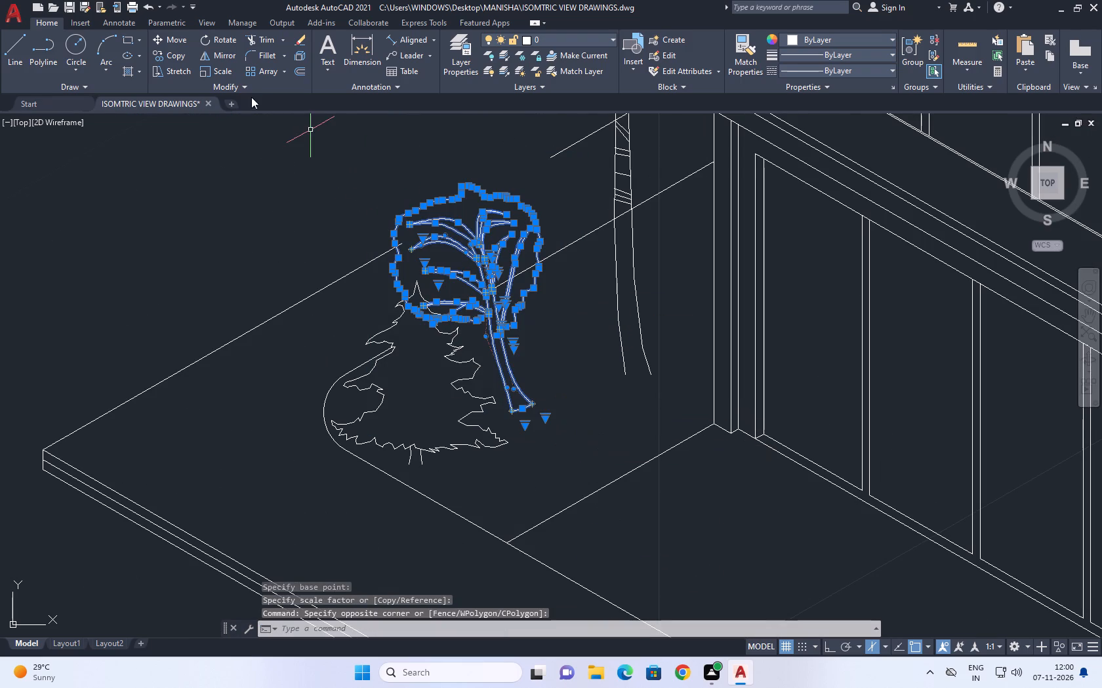
pyautogui.click(168, 40)
pyautogui.scroll(1, 464, 366)
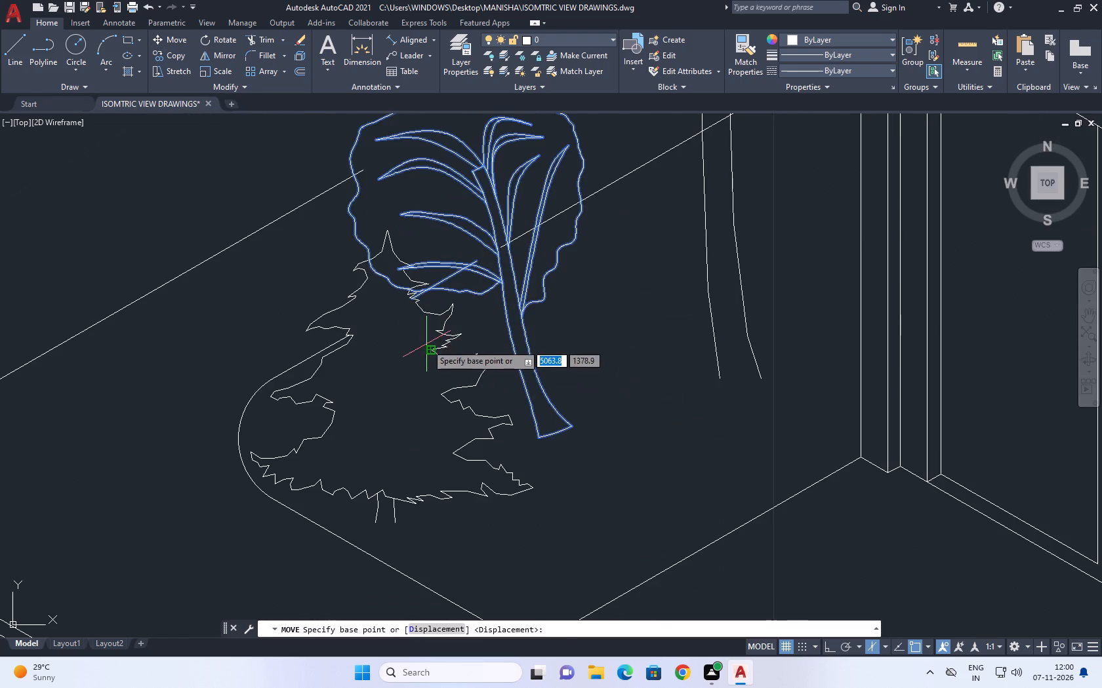
pyautogui.click(430, 360)
pyautogui.scroll(-1, 436, 311)
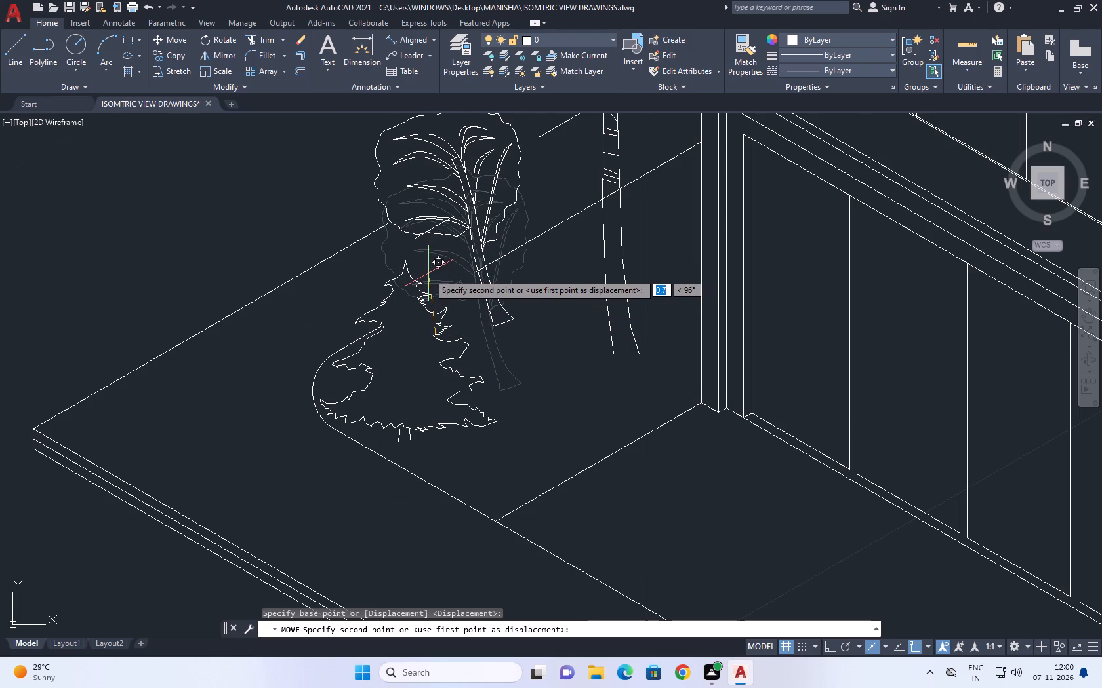
pyautogui.click(428, 273)
# Move the leftover short line in the freehand tree's crown by its upper end onto the edge line's end at the trunk.
pyautogui.moveTo(491, 267); pyautogui.dragTo(510, 362, button='middle')
pyautogui.scroll(1, 450, 315)
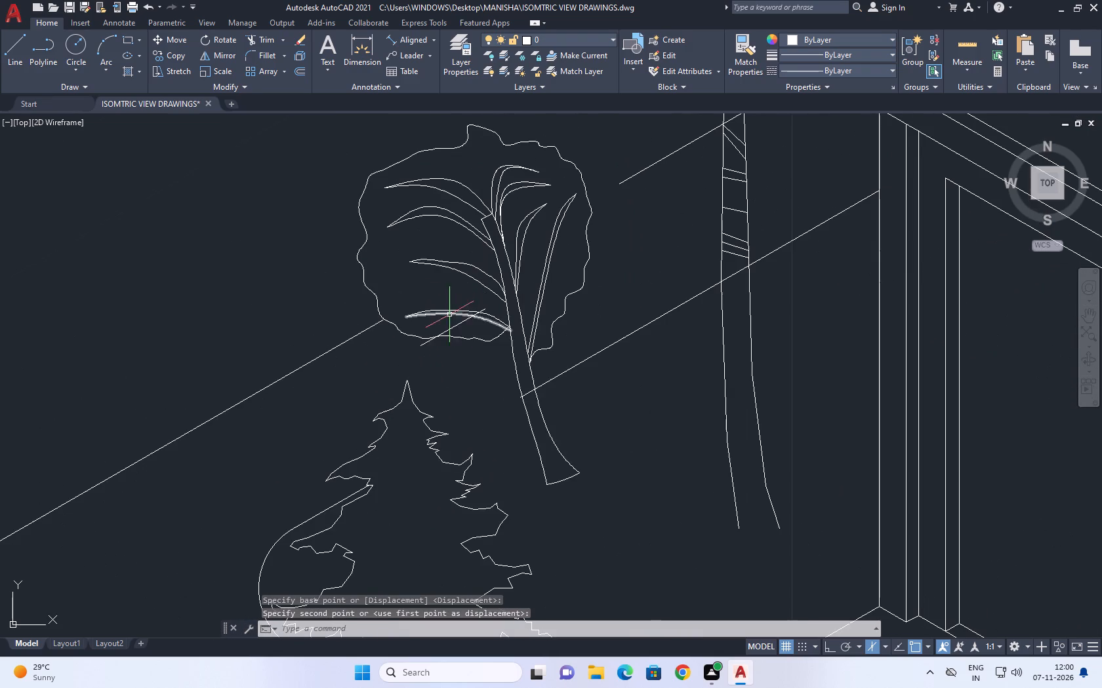
pyautogui.click(458, 324)
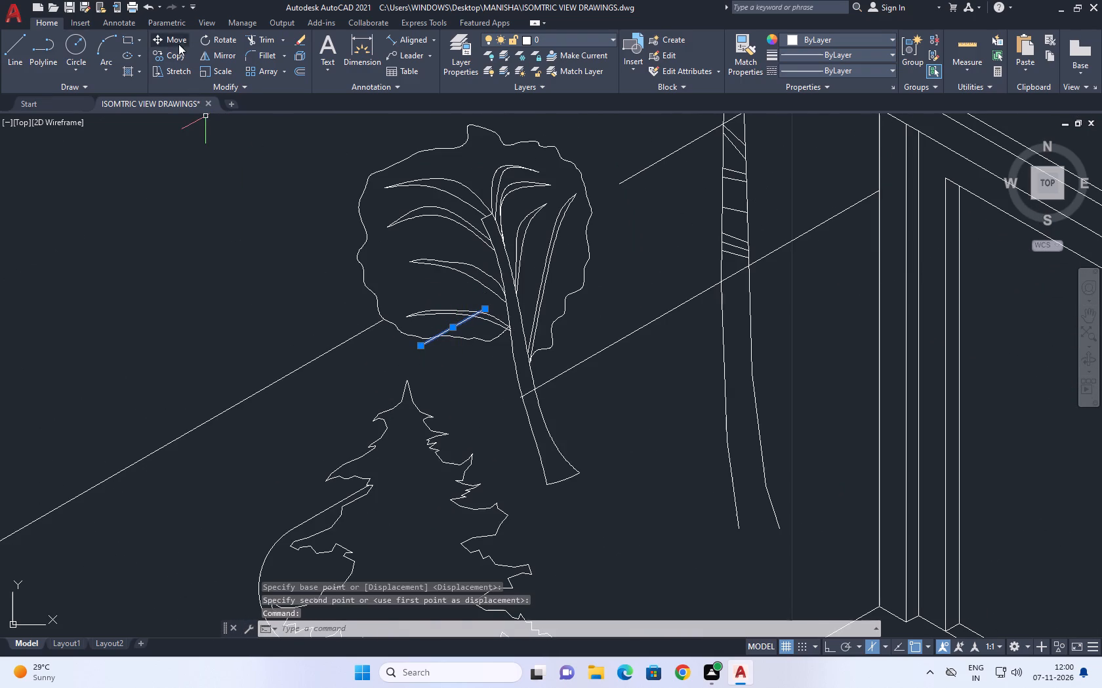
pyautogui.click(175, 41)
pyautogui.click(487, 311)
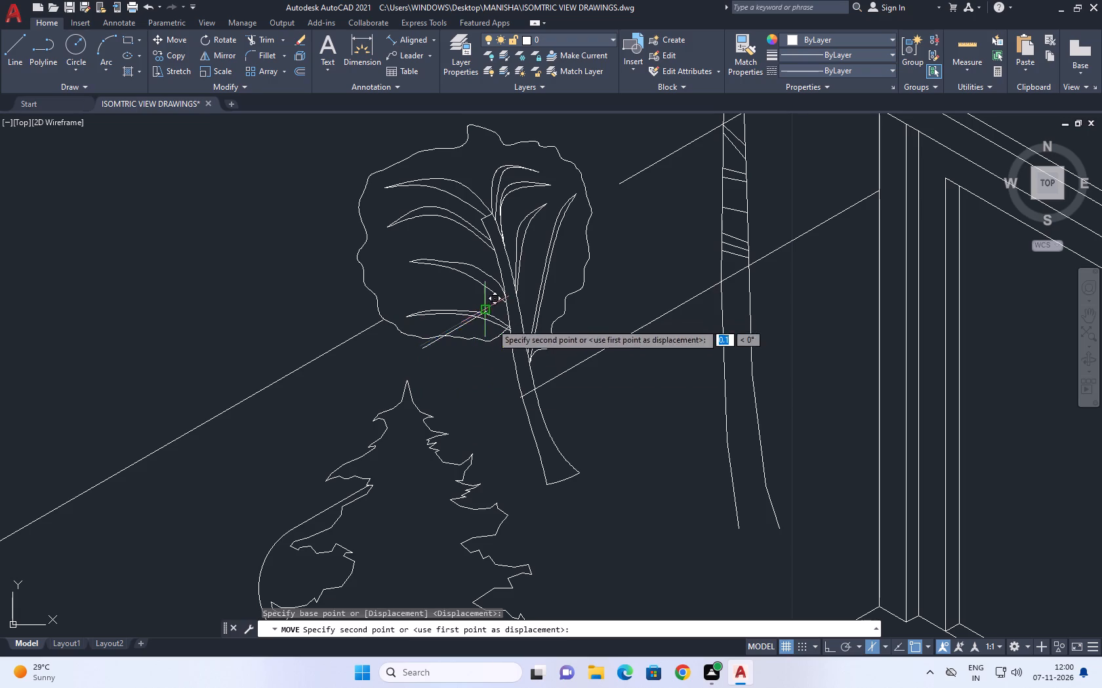
pyautogui.click(519, 398)
# Stretch the moved line's lower end along the edge direction until it just crosses the evergreen's outline.
pyautogui.scroll(3, 507, 407)
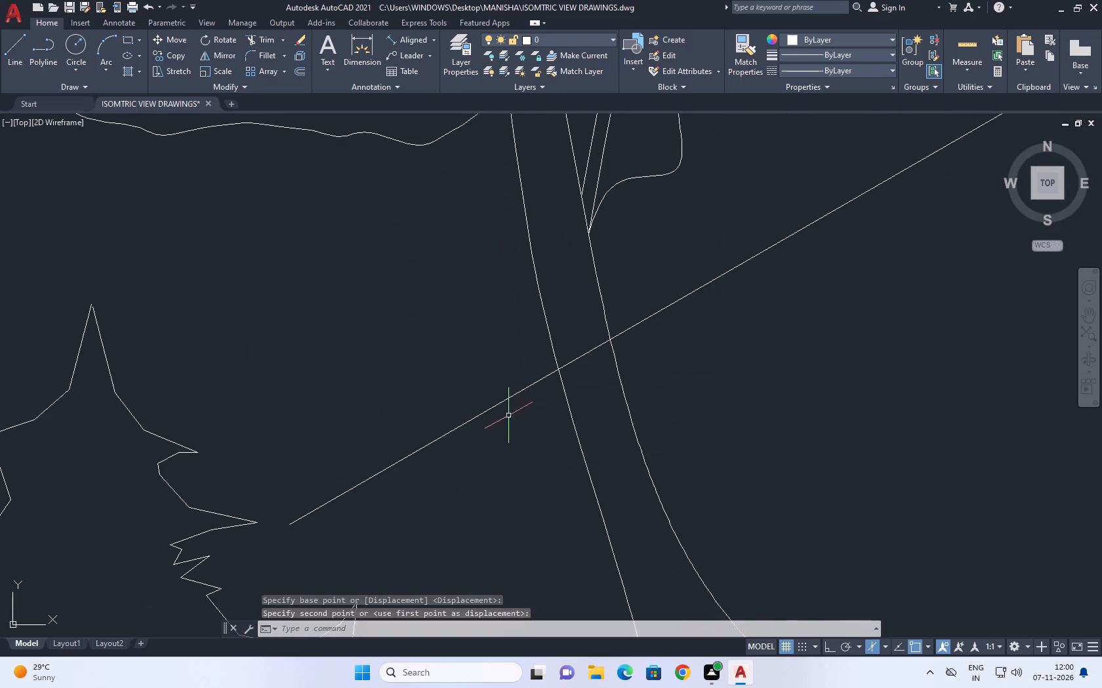
pyautogui.moveTo(351, 475); pyautogui.dragTo(428, 328, button='middle')
pyautogui.moveTo(448, 408); pyautogui.dragTo(442, 398)
pyautogui.click(405, 335)
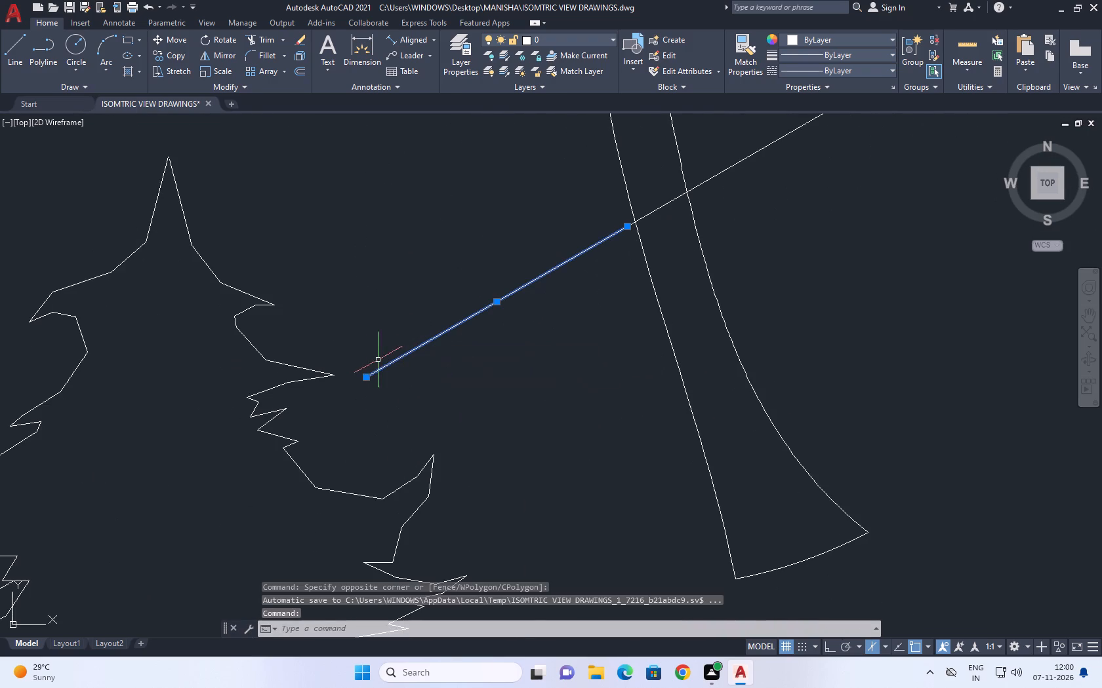
pyautogui.click(368, 375)
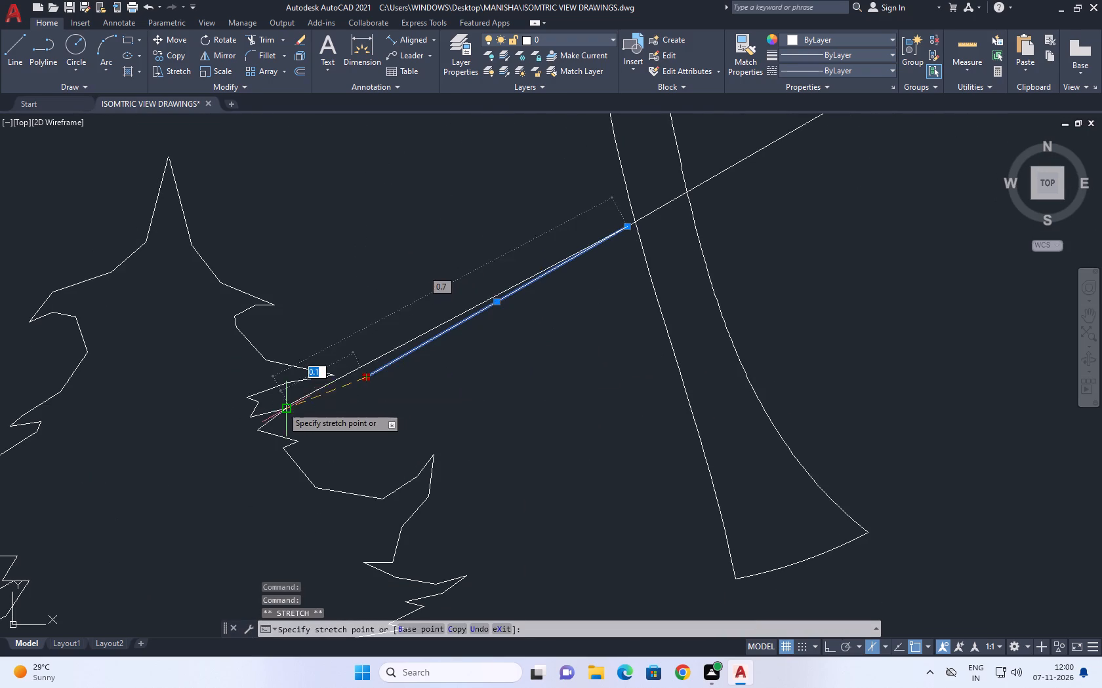
pyautogui.click(239, 446)
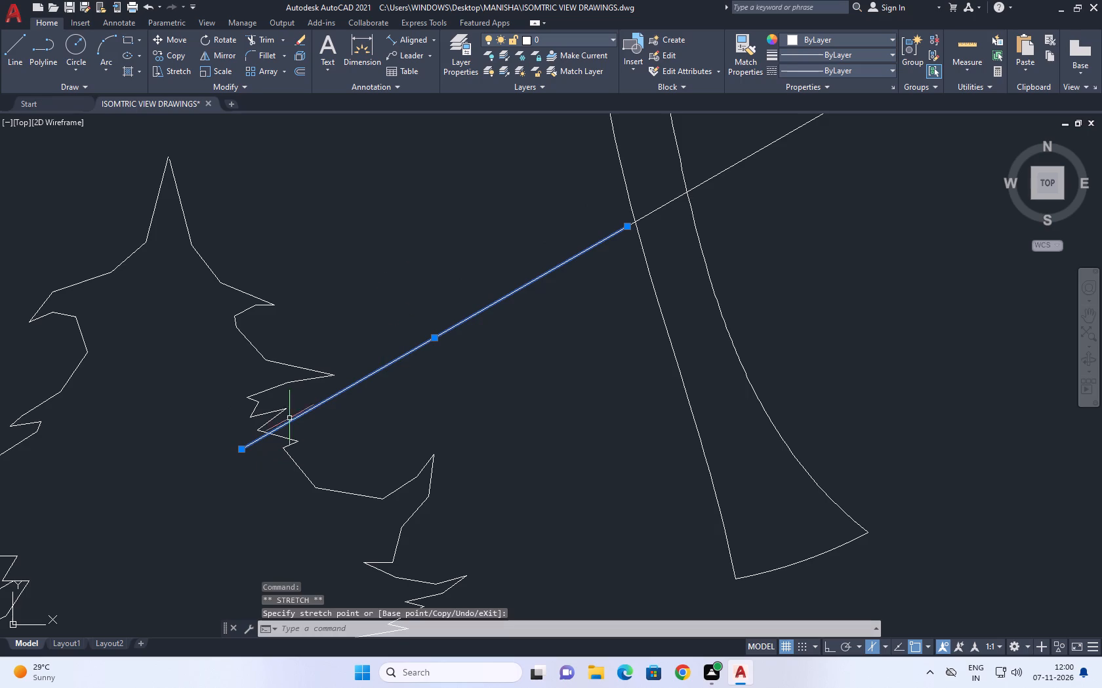
pyautogui.scroll(2, 240, 455)
pyautogui.click(240, 448)
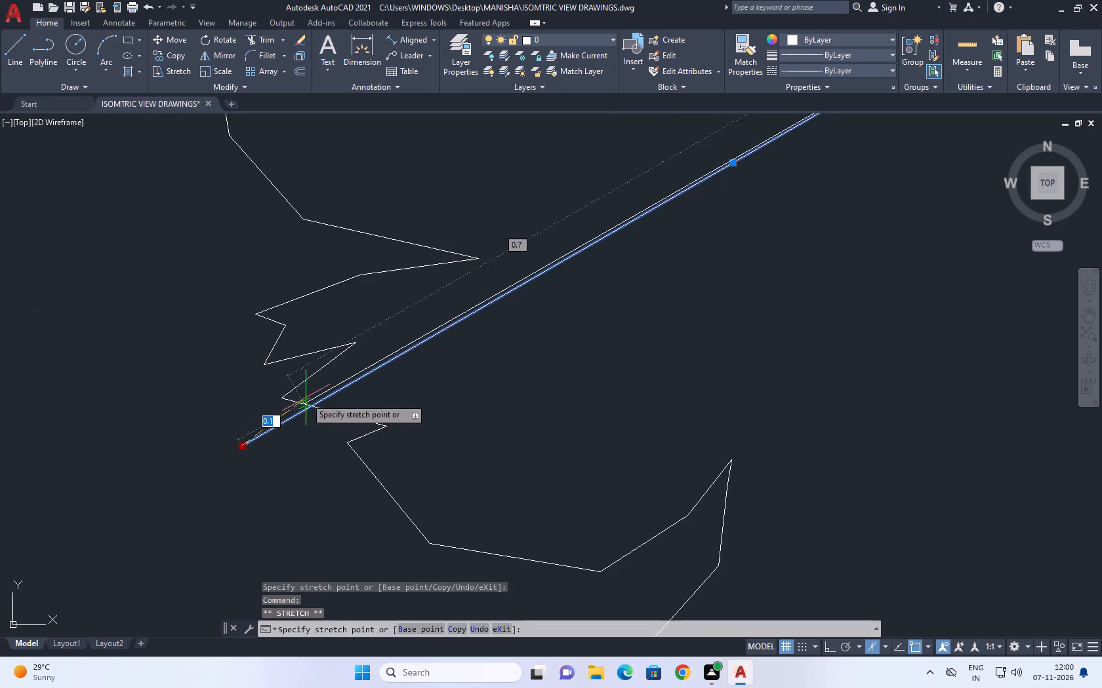
pyautogui.click(317, 405)
pyautogui.scroll(3, 321, 402)
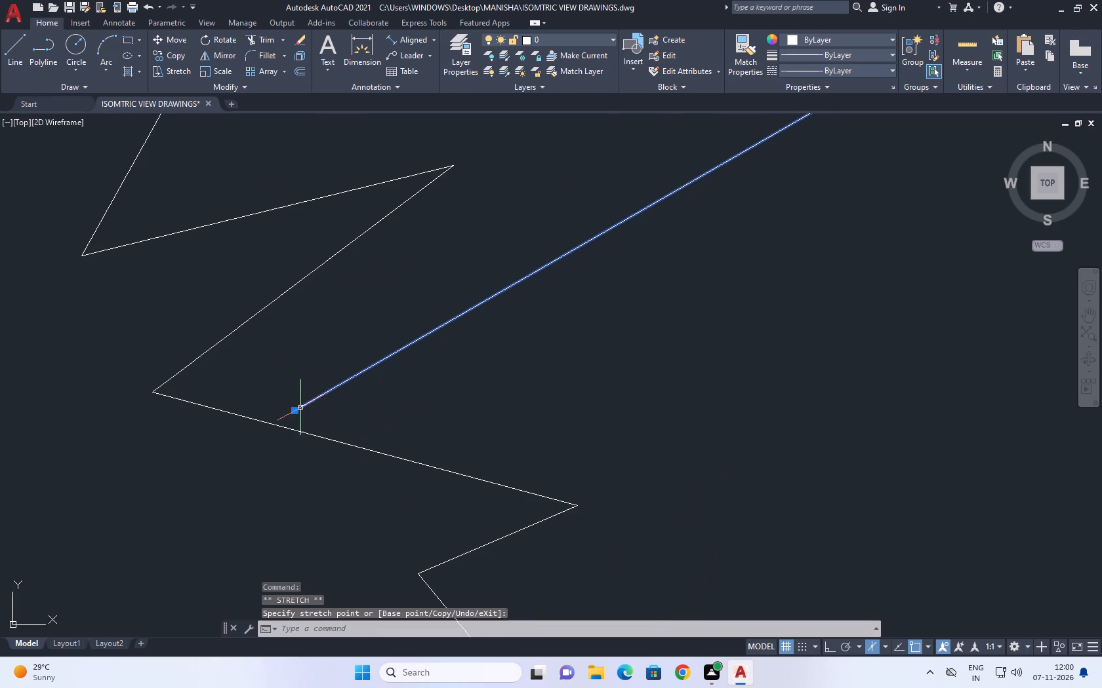
pyautogui.click(293, 410)
pyautogui.click(239, 435)
pyautogui.rightClick(326, 303)
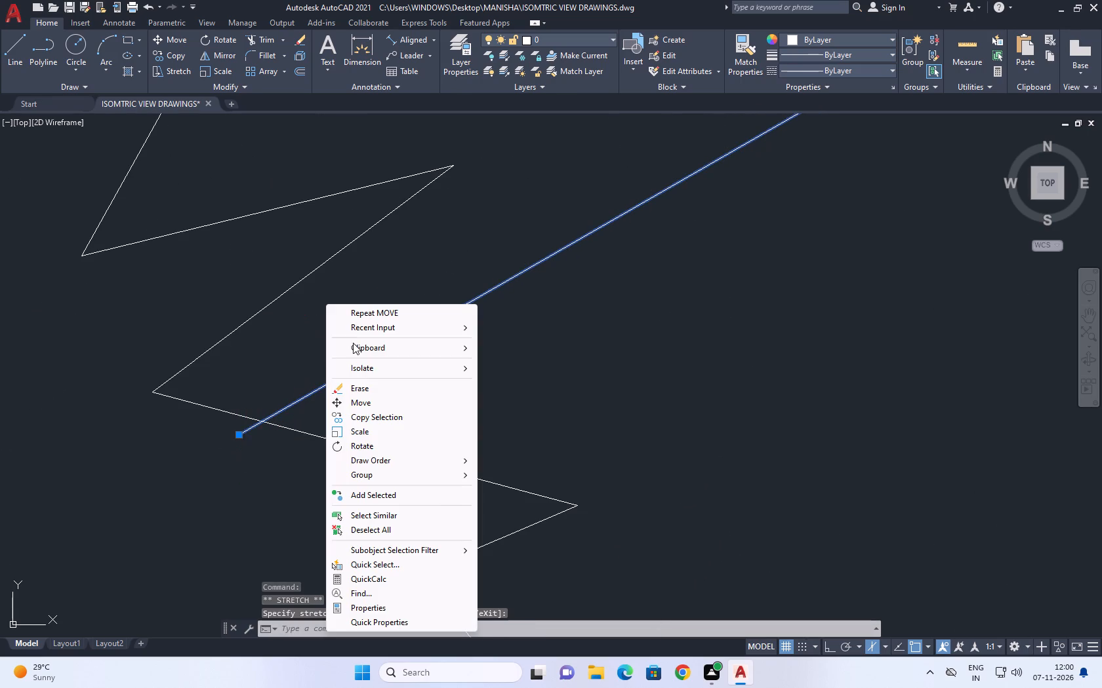
pyautogui.click(394, 529)
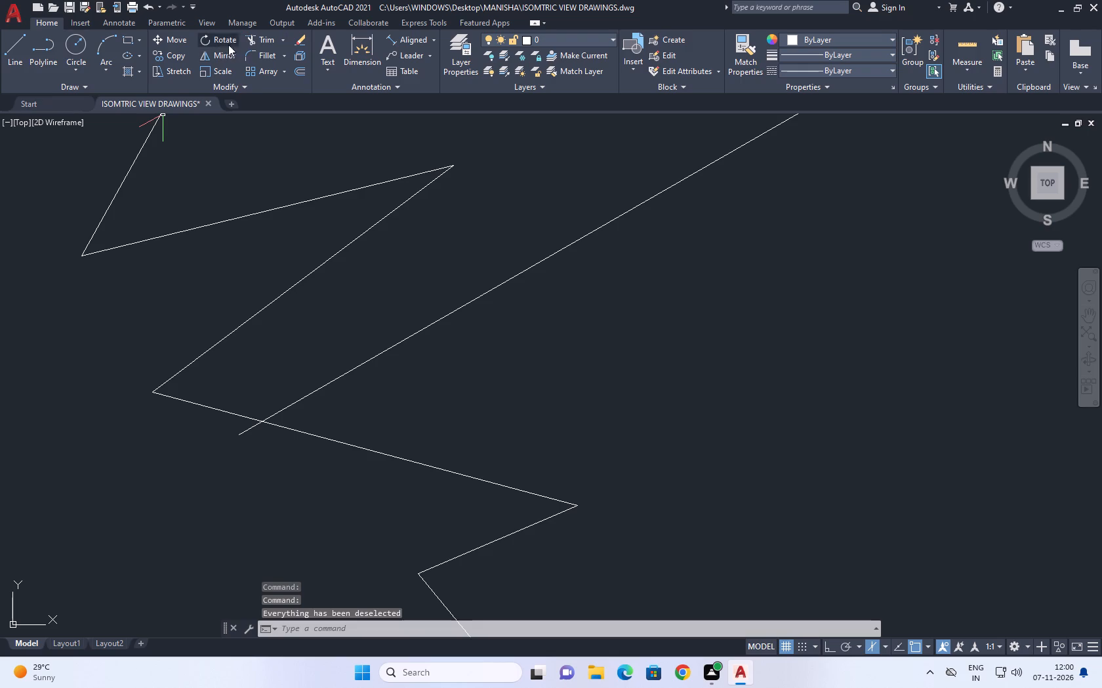
# Trim the edge line's overhang inside the evergreen and the piece crossing the freehand tree's trunk.
pyautogui.click(266, 39)
pyautogui.click(251, 434)
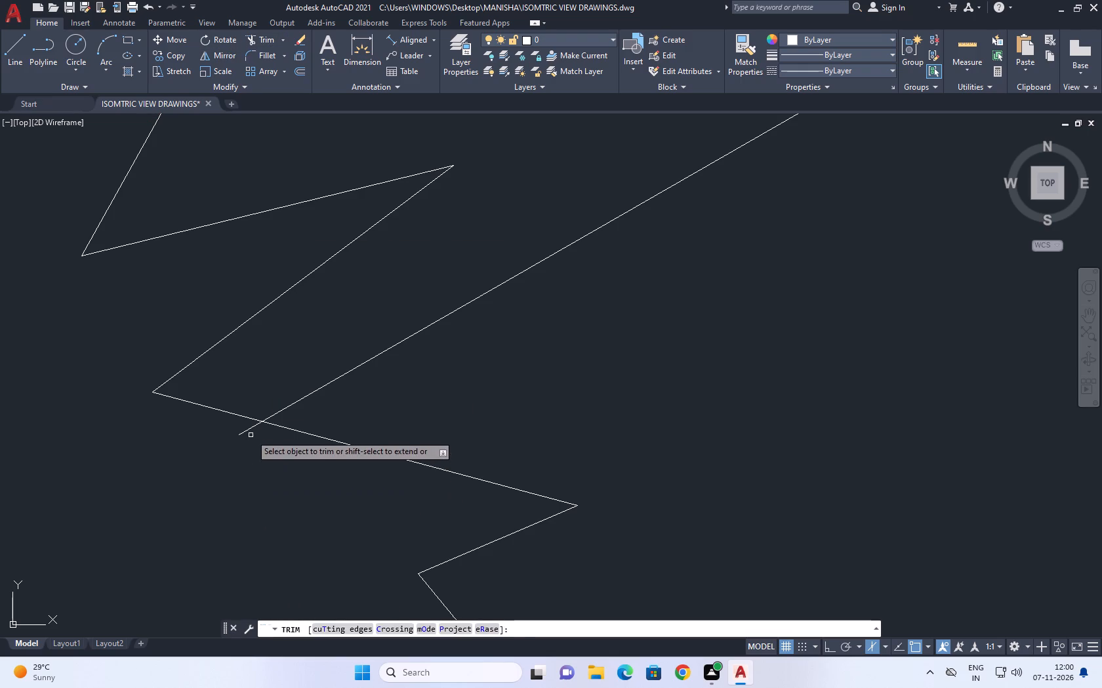
pyautogui.moveTo(239, 431); pyautogui.dragTo(219, 431)
pyautogui.scroll(-6, 444, 465)
pyautogui.moveTo(523, 383); pyautogui.dragTo(512, 476, button='middle')
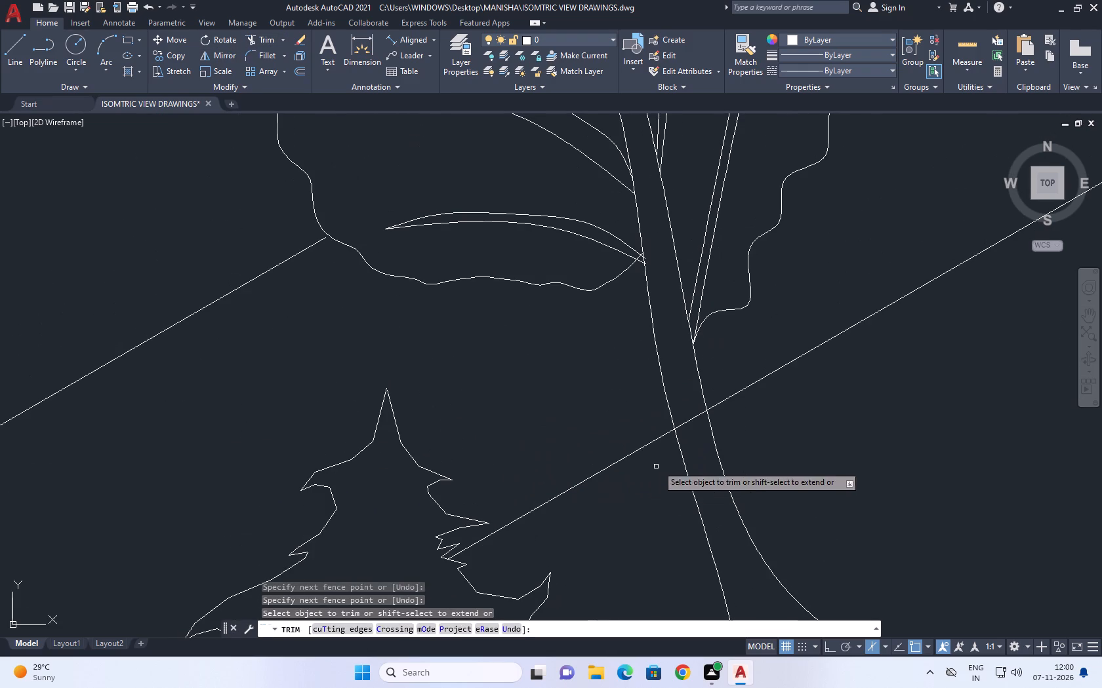
pyautogui.click(695, 417)
pyautogui.moveTo(689, 384); pyautogui.dragTo(683, 391, button='right')
pyautogui.click(720, 414)
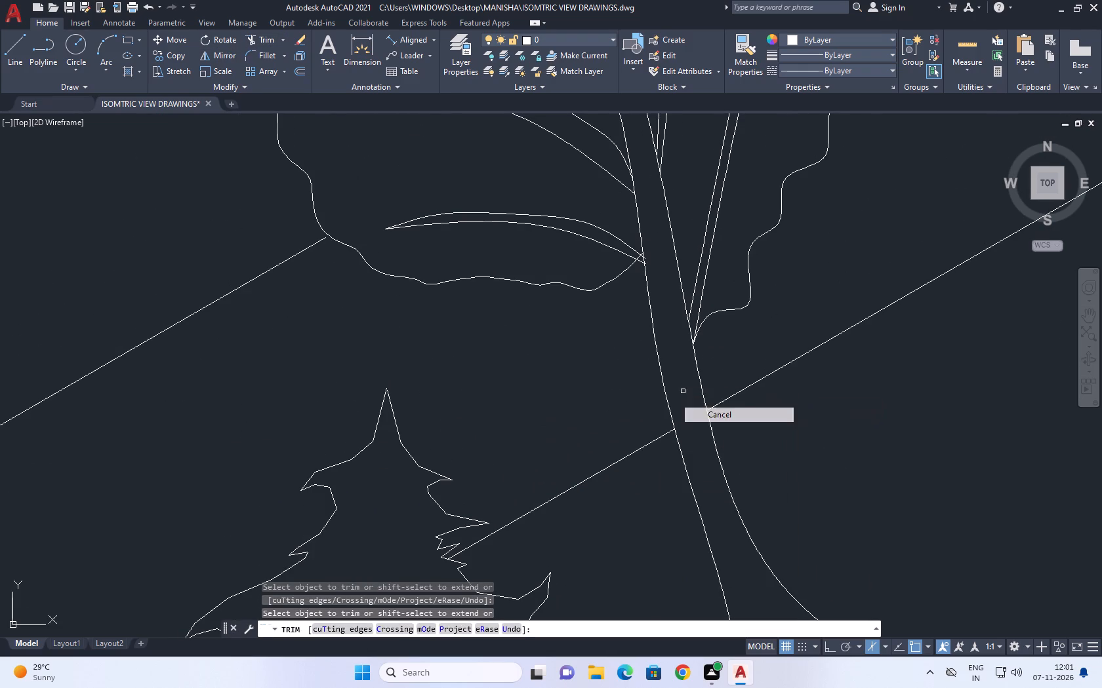
# Stretch the free end of the slab's back edge line, beside the palm, about 0.3 along 210° into the freehand tree's crown.
pyautogui.scroll(-2, 666, 430)
pyautogui.moveTo(657, 325); pyautogui.dragTo(617, 456, button='middle')
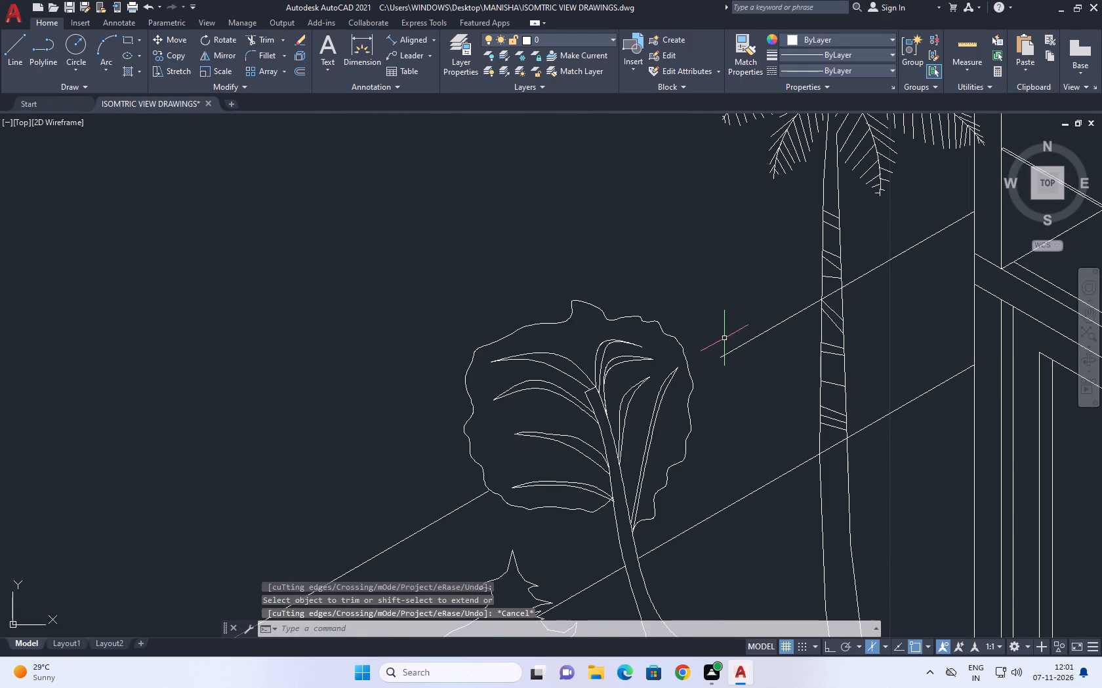
pyautogui.scroll(2, 725, 340)
pyautogui.click(748, 396)
pyautogui.click(705, 351)
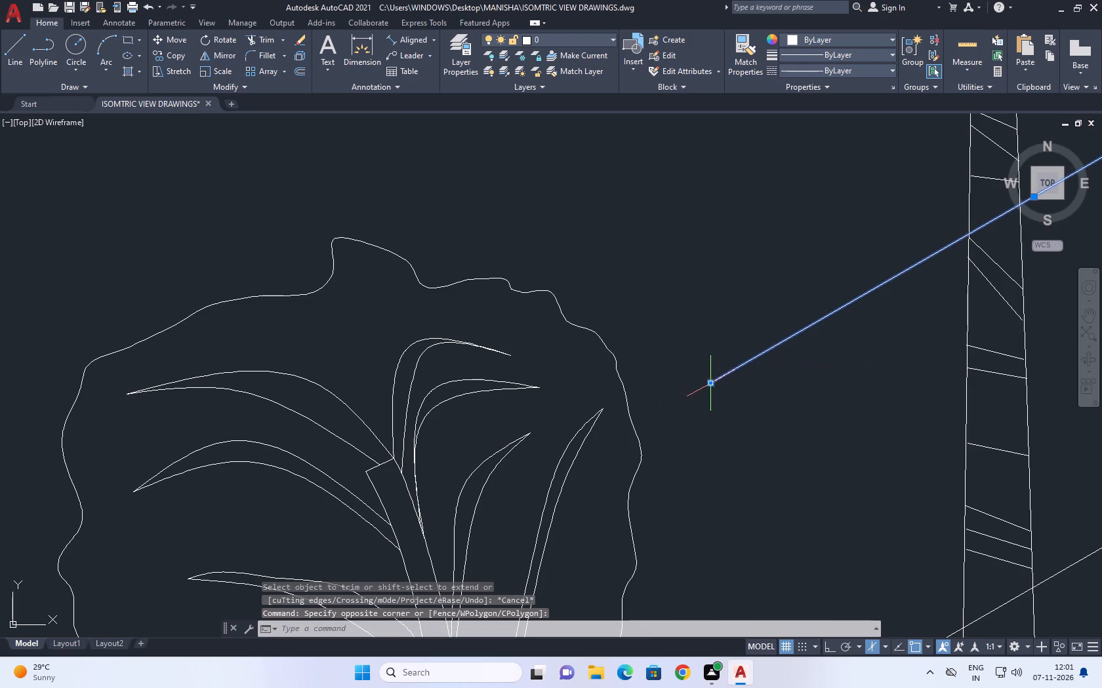
pyautogui.click(709, 381)
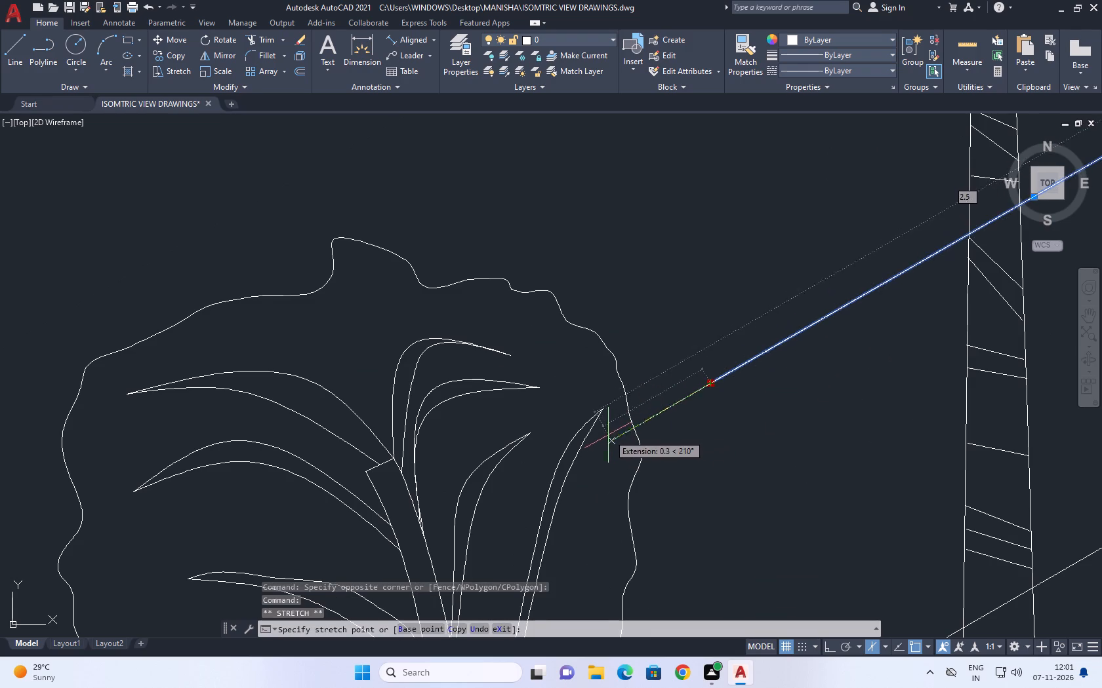
pyautogui.click(605, 440)
pyautogui.rightClick(655, 282)
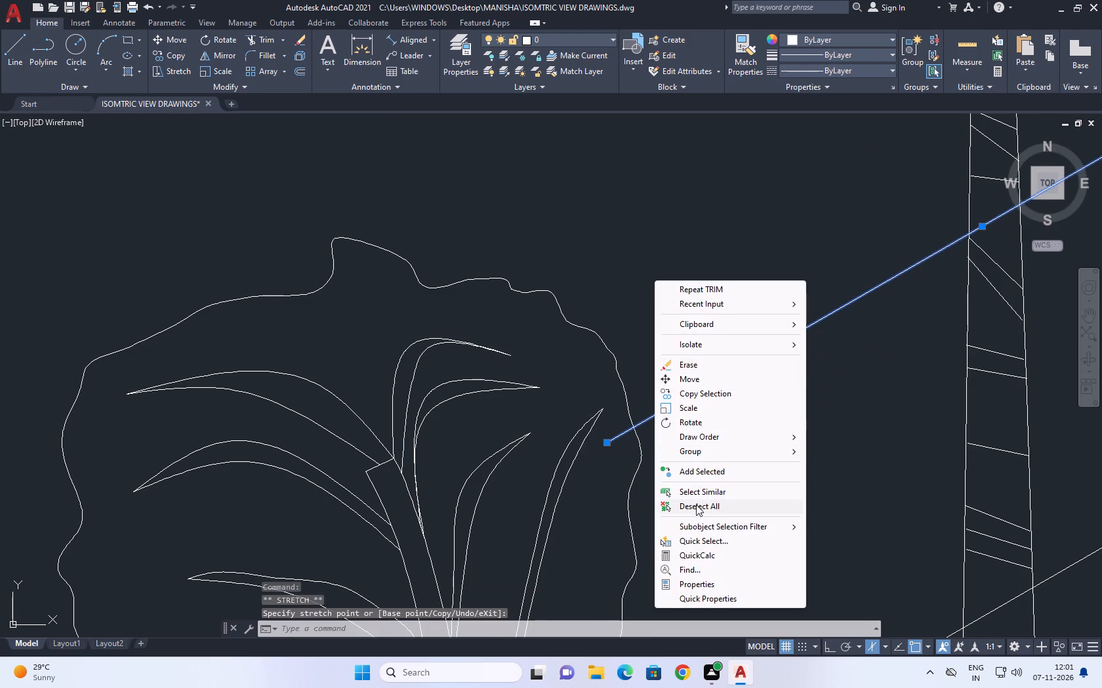
pyautogui.click(695, 504)
# Trim the back edge line's overhang inside the freehand tree's crown outline.
pyautogui.click(272, 43)
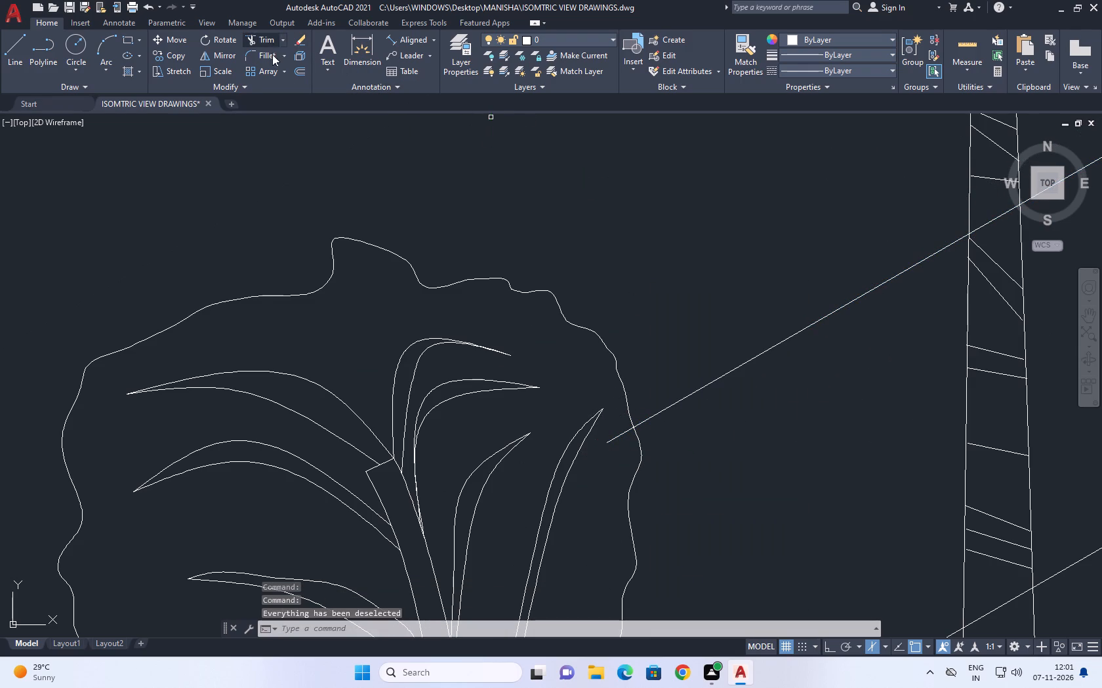
pyautogui.click(613, 433)
pyautogui.click(620, 455)
pyautogui.rightClick(640, 372)
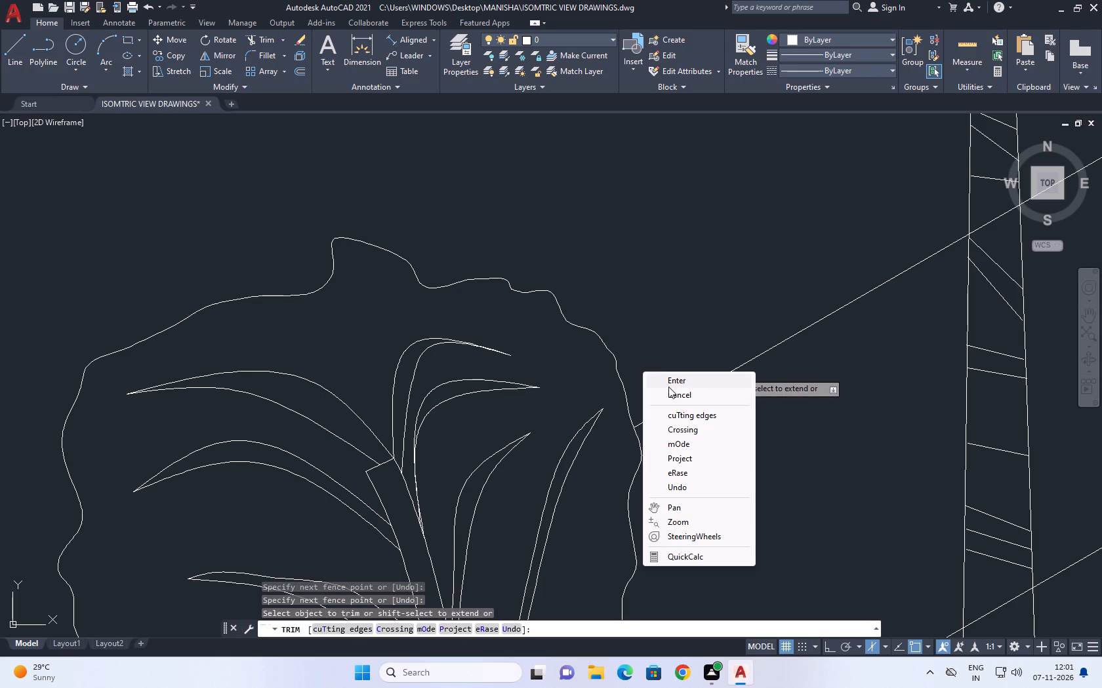
# Trim the piece of the slab's back edge line that crosses the palm's trunk.
pyautogui.click(694, 393)
pyautogui.scroll(-4, 661, 400)
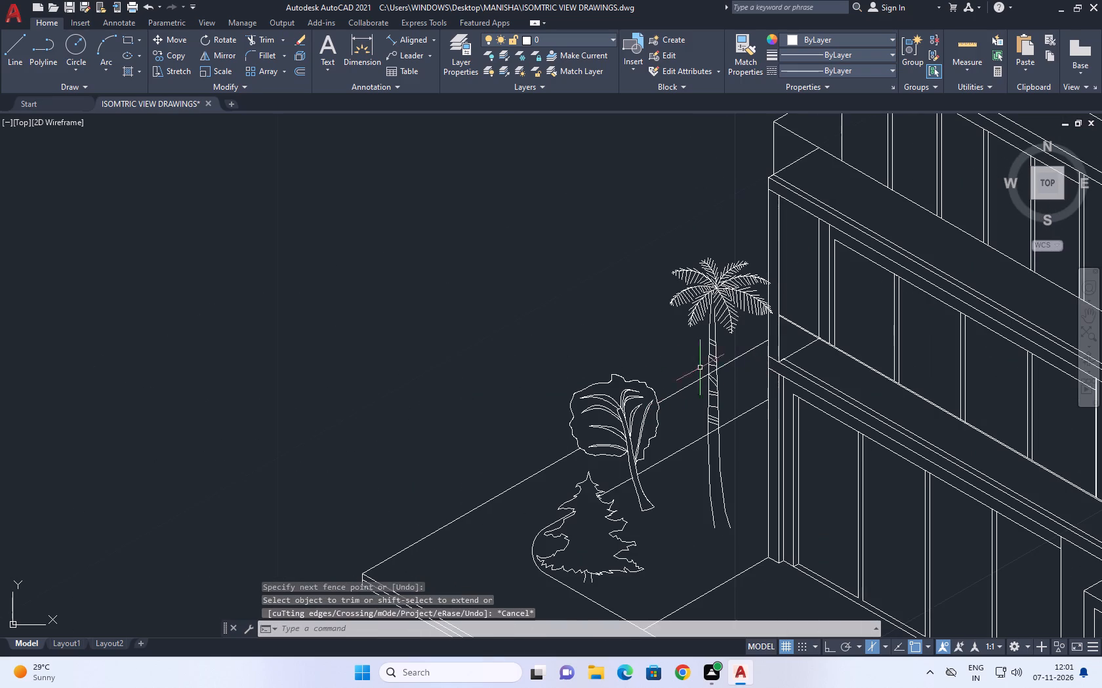
pyautogui.click(264, 40)
pyautogui.scroll(3, 696, 366)
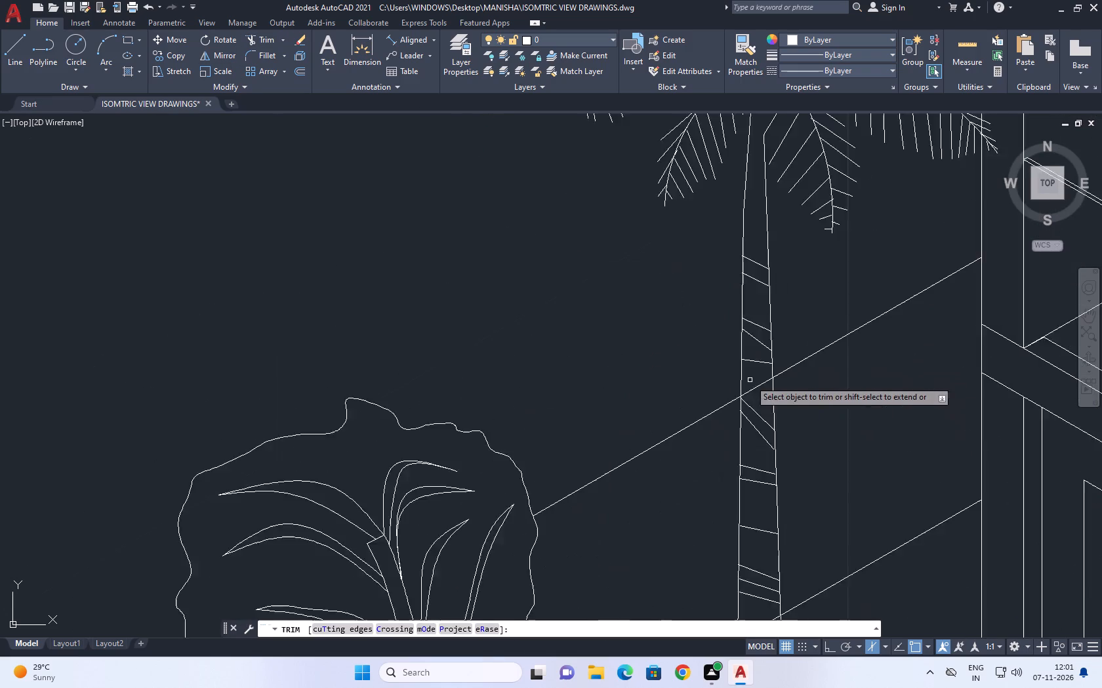
pyautogui.scroll(2, 757, 383)
pyautogui.click(754, 385)
pyautogui.click(745, 349)
pyautogui.rightClick(739, 373)
pyautogui.click(783, 393)
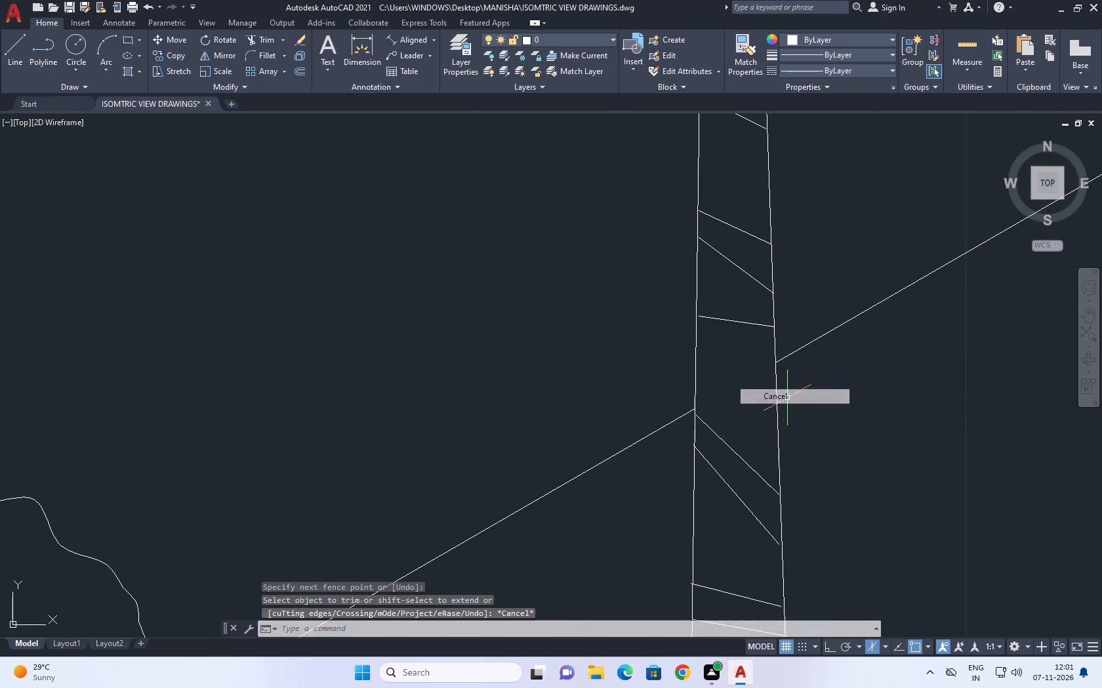
# Trim the piece of the lower ground line that crosses the palm's trunk.
pyautogui.scroll(-4, 722, 383)
pyautogui.rightClick(687, 372)
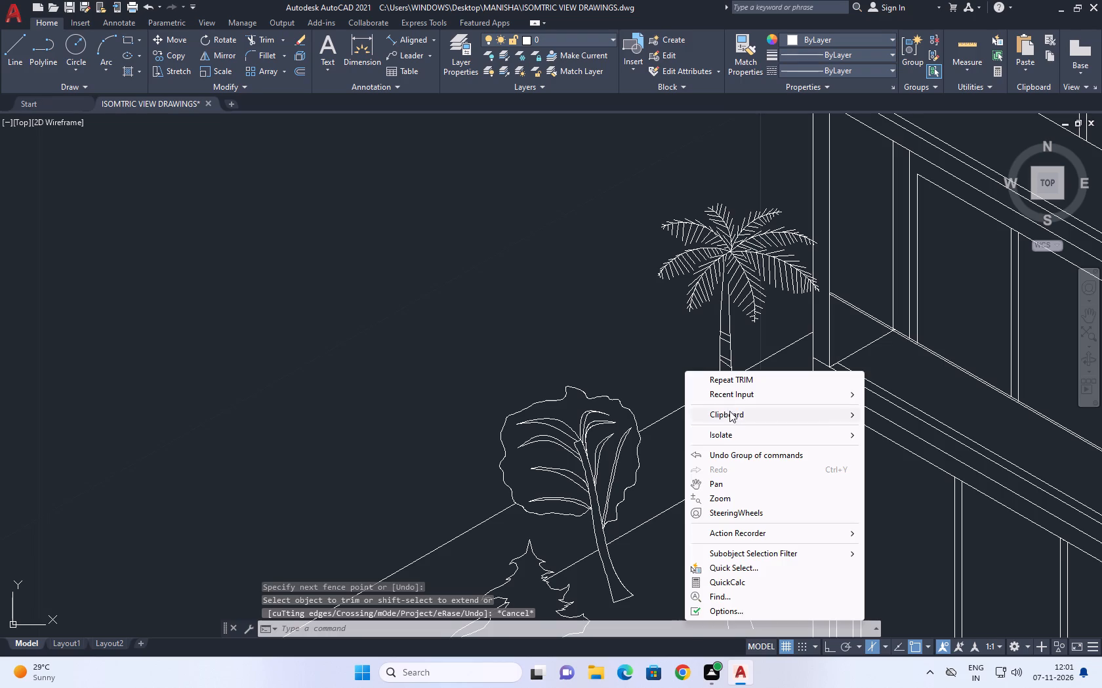
pyautogui.click(734, 383)
pyautogui.scroll(2, 726, 480)
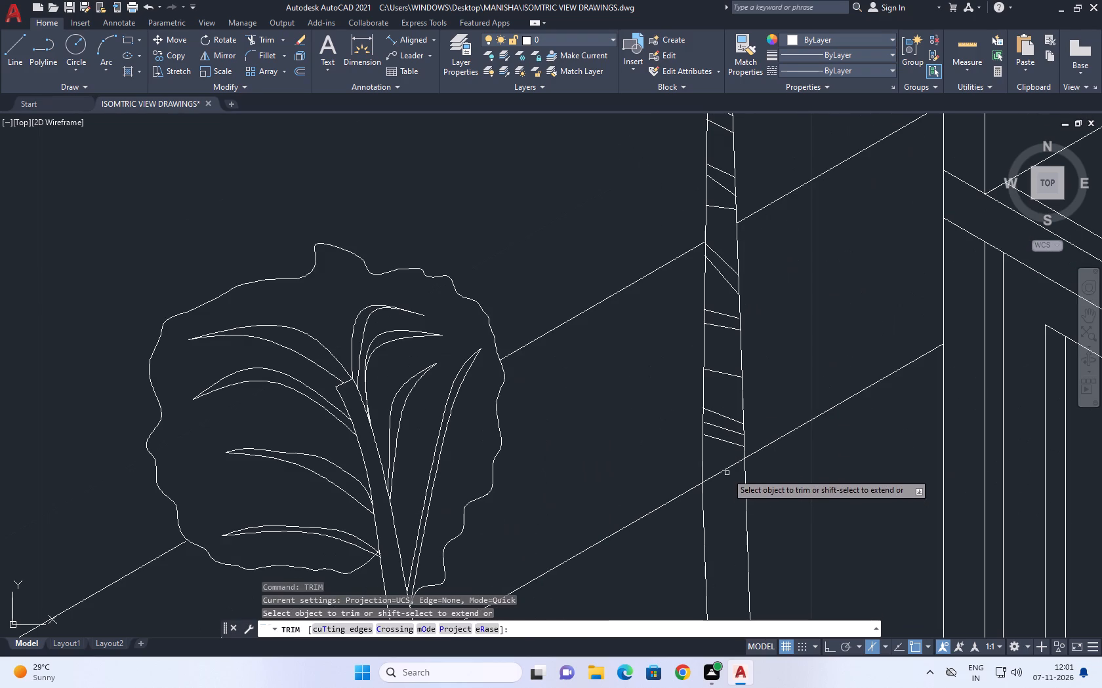
pyautogui.click(727, 472)
pyautogui.click(724, 463)
pyautogui.rightClick(657, 423)
pyautogui.click(696, 444)
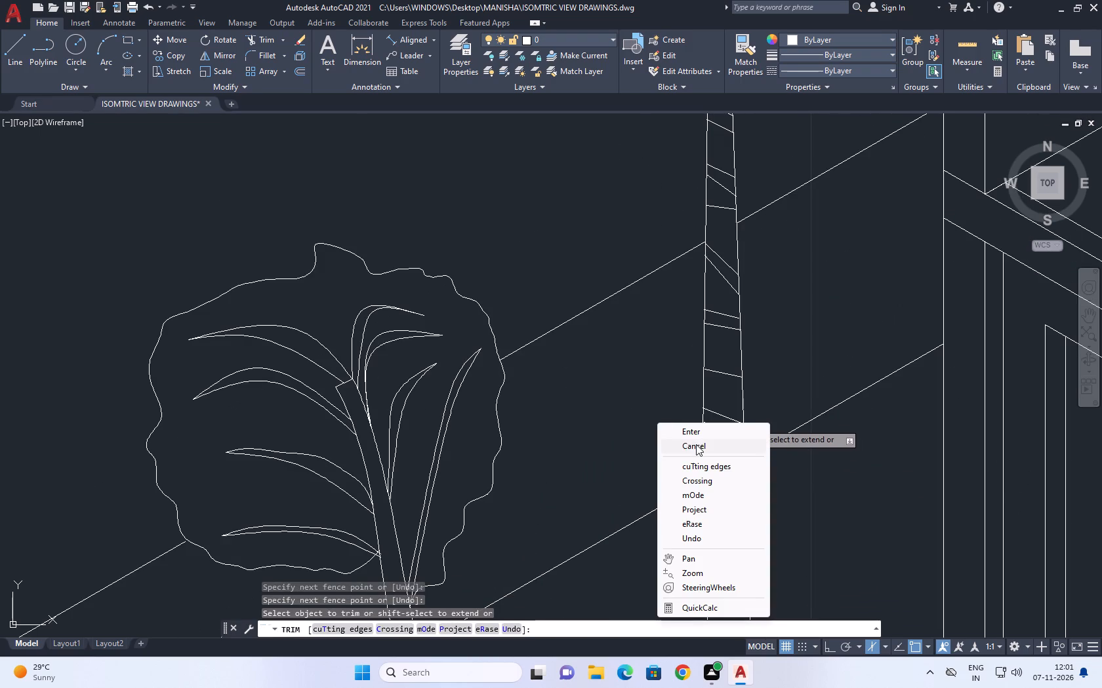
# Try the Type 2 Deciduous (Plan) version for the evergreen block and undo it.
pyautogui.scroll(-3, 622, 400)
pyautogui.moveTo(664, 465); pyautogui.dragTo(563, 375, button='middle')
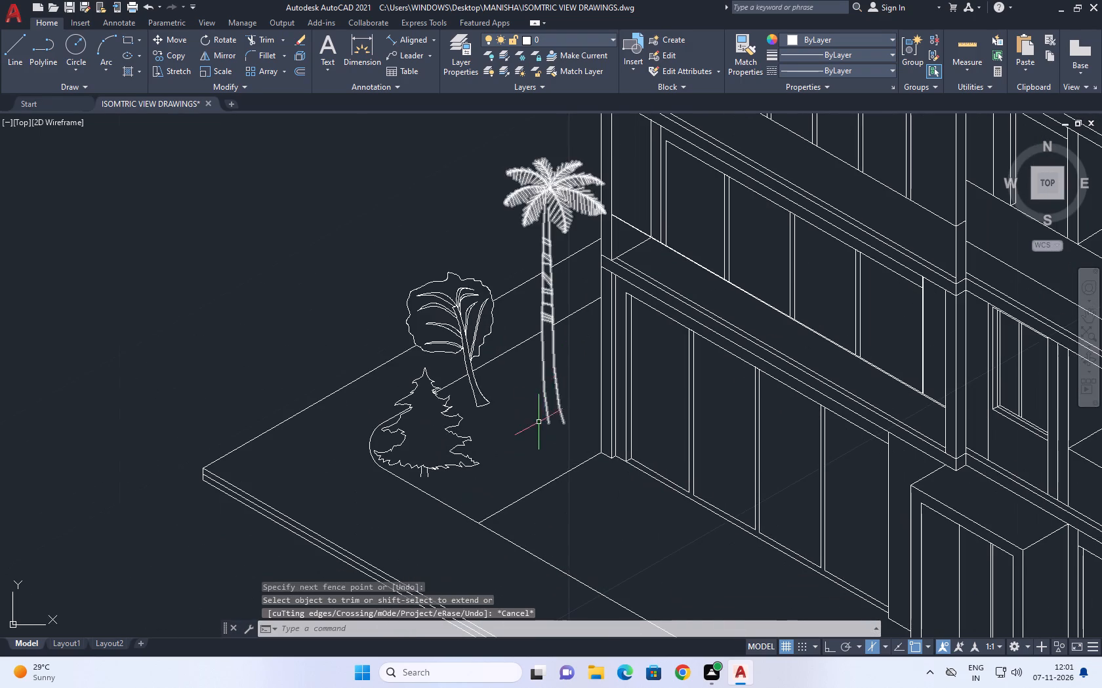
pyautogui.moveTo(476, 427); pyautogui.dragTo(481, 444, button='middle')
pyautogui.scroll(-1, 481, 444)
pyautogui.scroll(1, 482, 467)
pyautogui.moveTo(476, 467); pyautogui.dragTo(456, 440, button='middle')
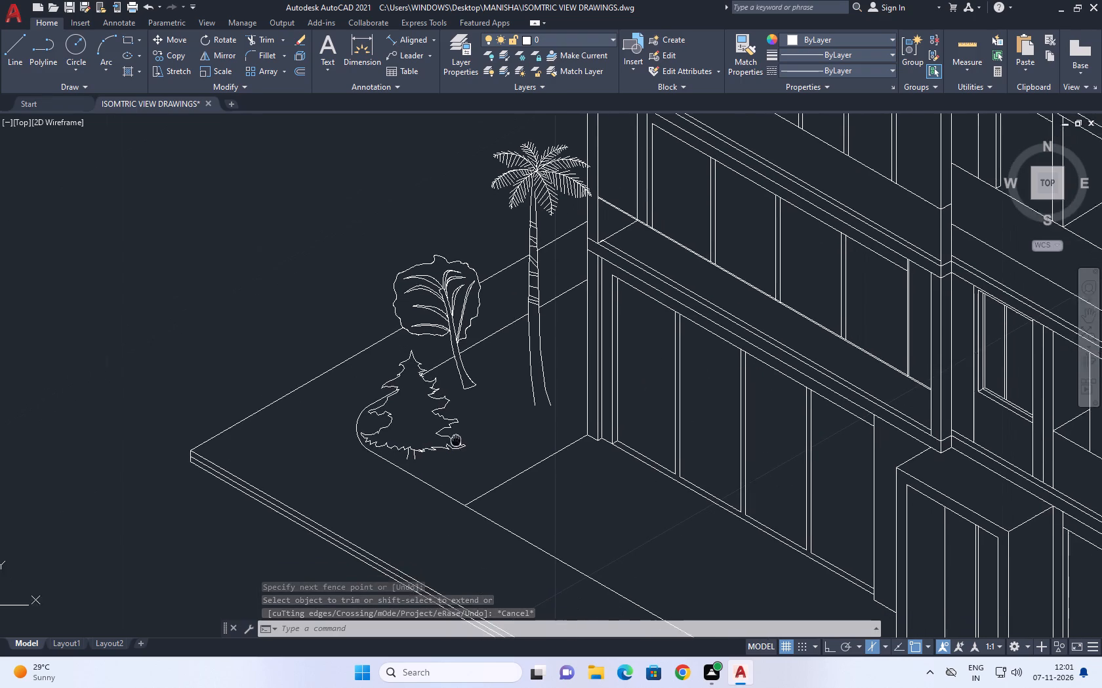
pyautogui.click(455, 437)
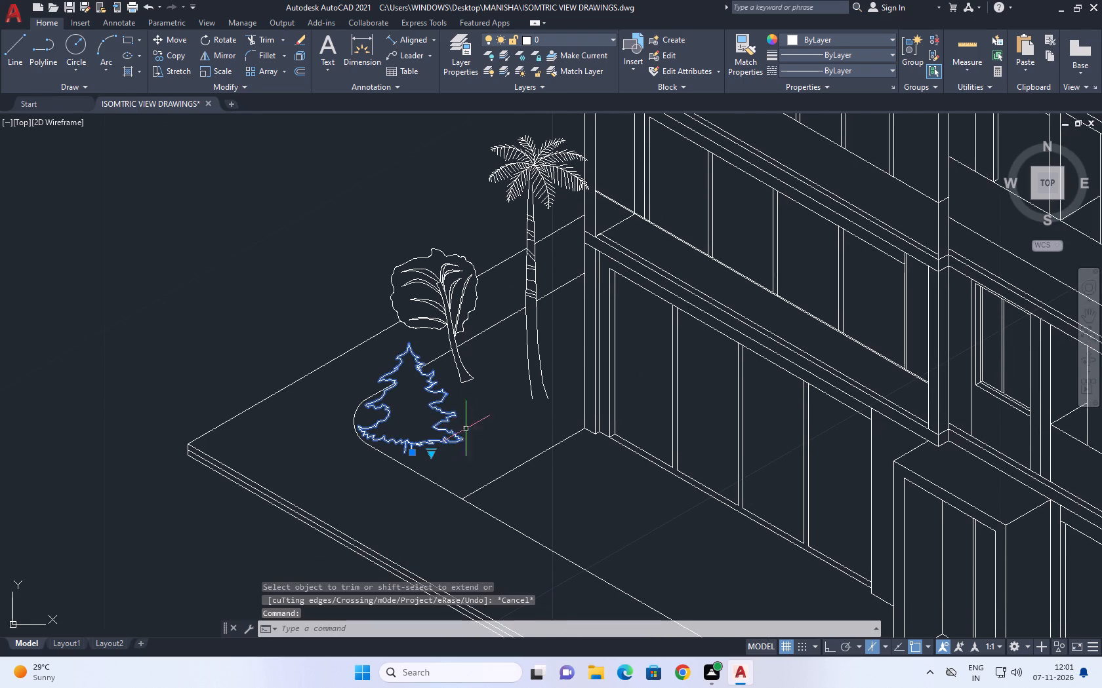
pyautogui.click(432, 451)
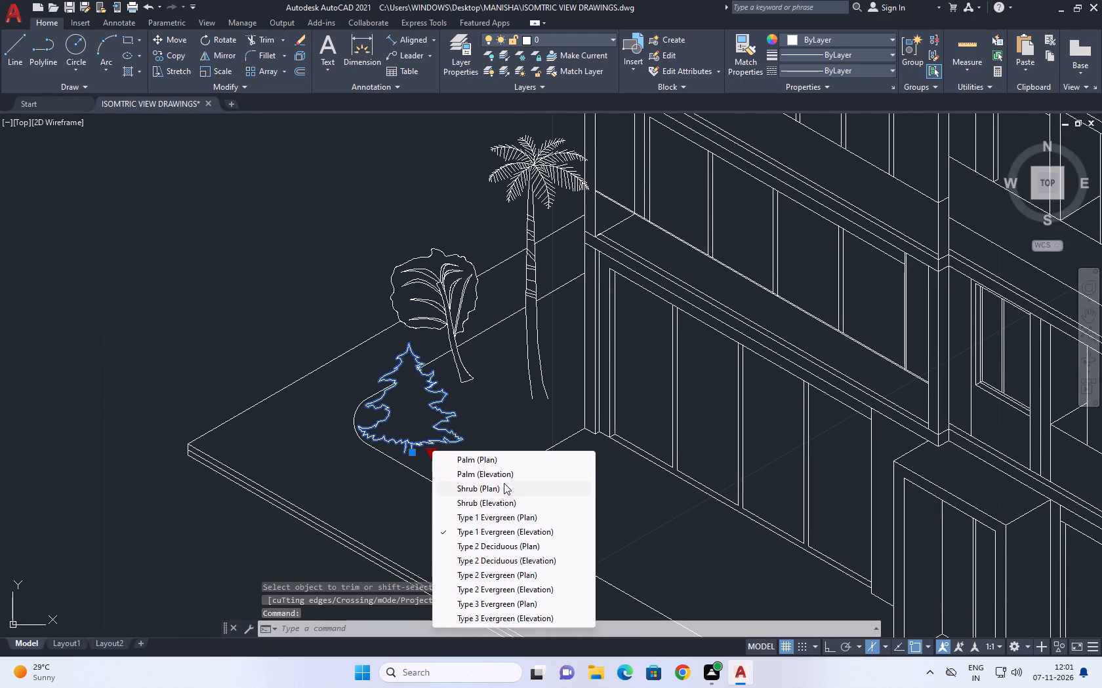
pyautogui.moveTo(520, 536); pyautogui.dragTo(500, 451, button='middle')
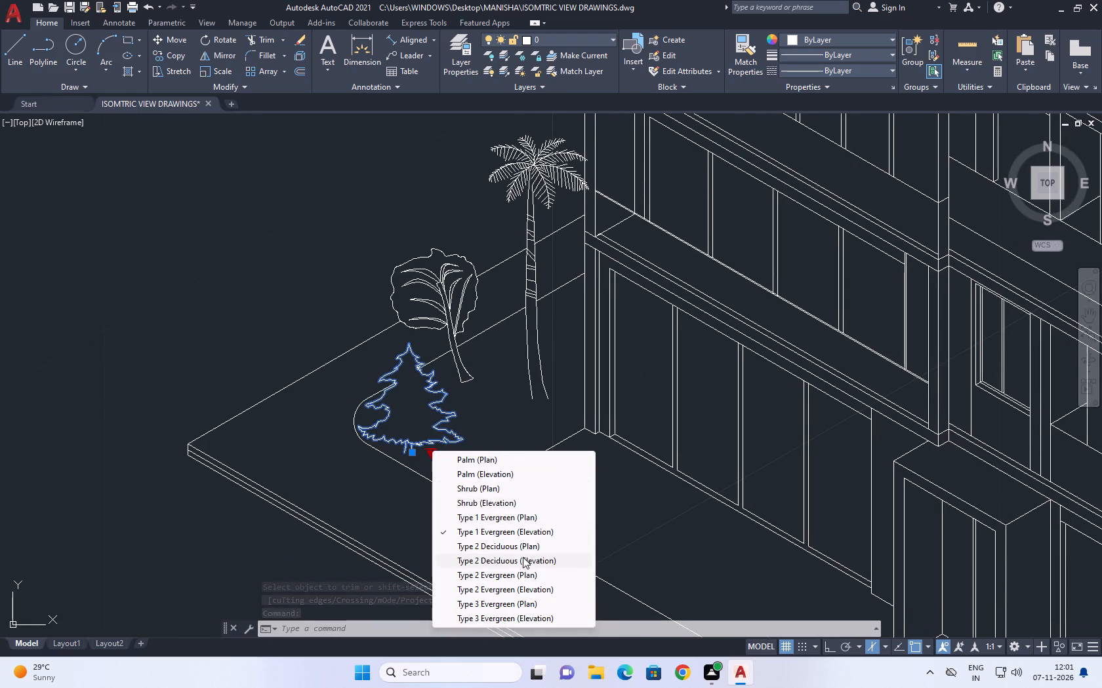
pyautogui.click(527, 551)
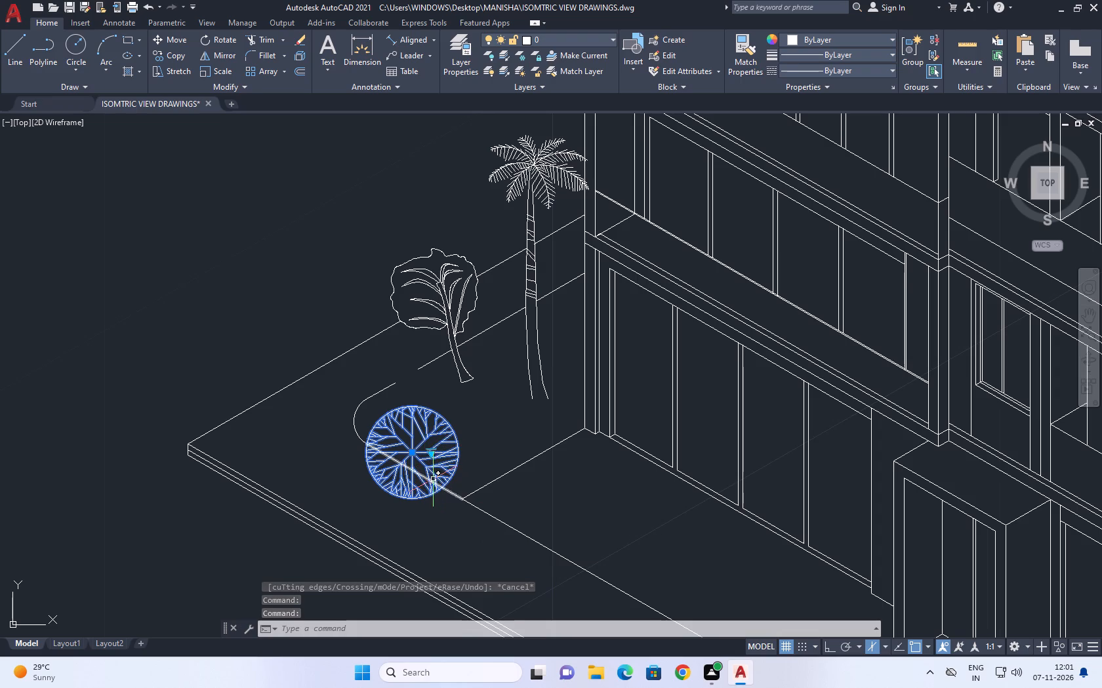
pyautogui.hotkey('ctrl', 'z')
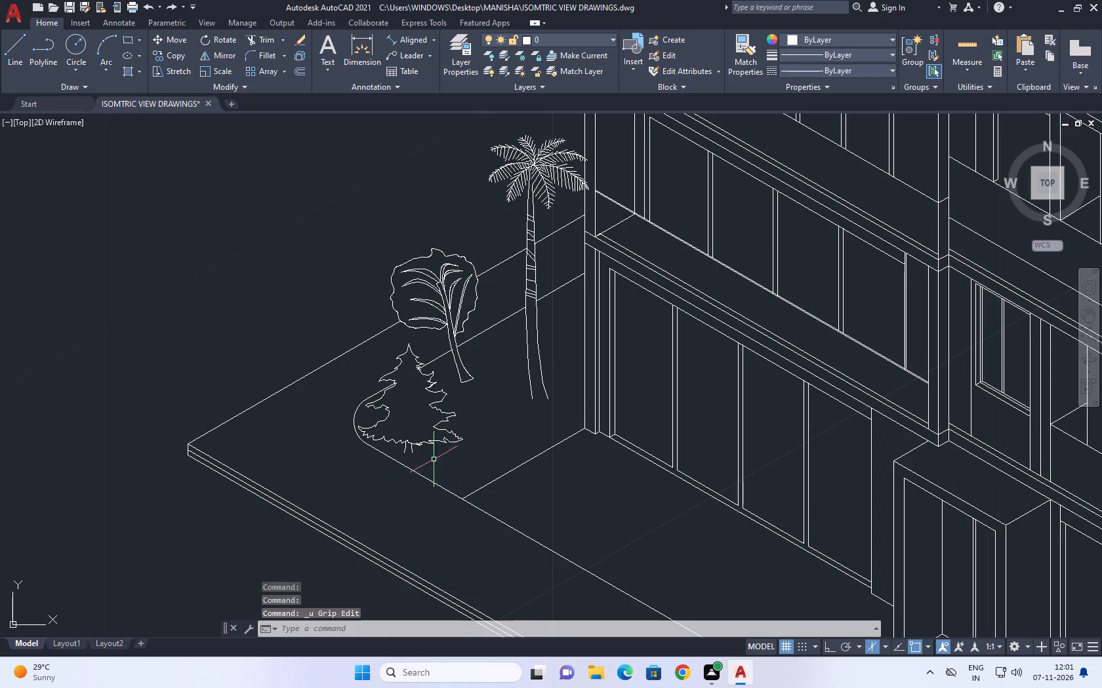
# Copy the evergreen from its trunk base to the slab's opposite end corner, beyond the row of shrubs.
pyautogui.click(456, 456)
pyautogui.click(448, 420)
pyautogui.press('c')
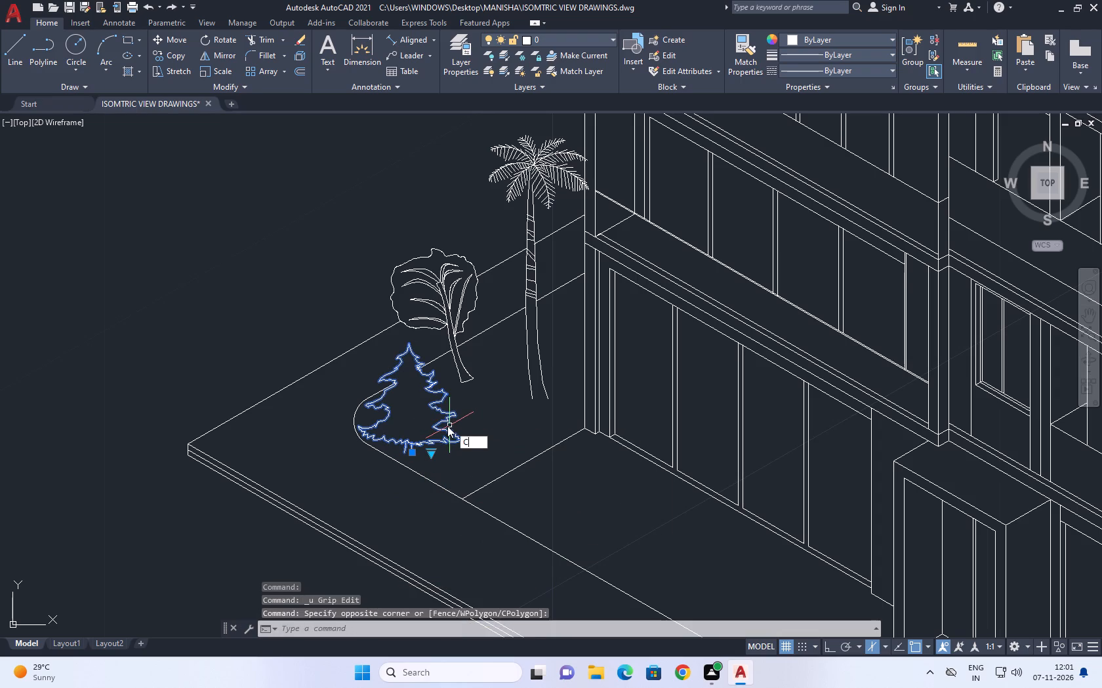
pyautogui.write('O')
pyautogui.press('space')
pyautogui.click(412, 457)
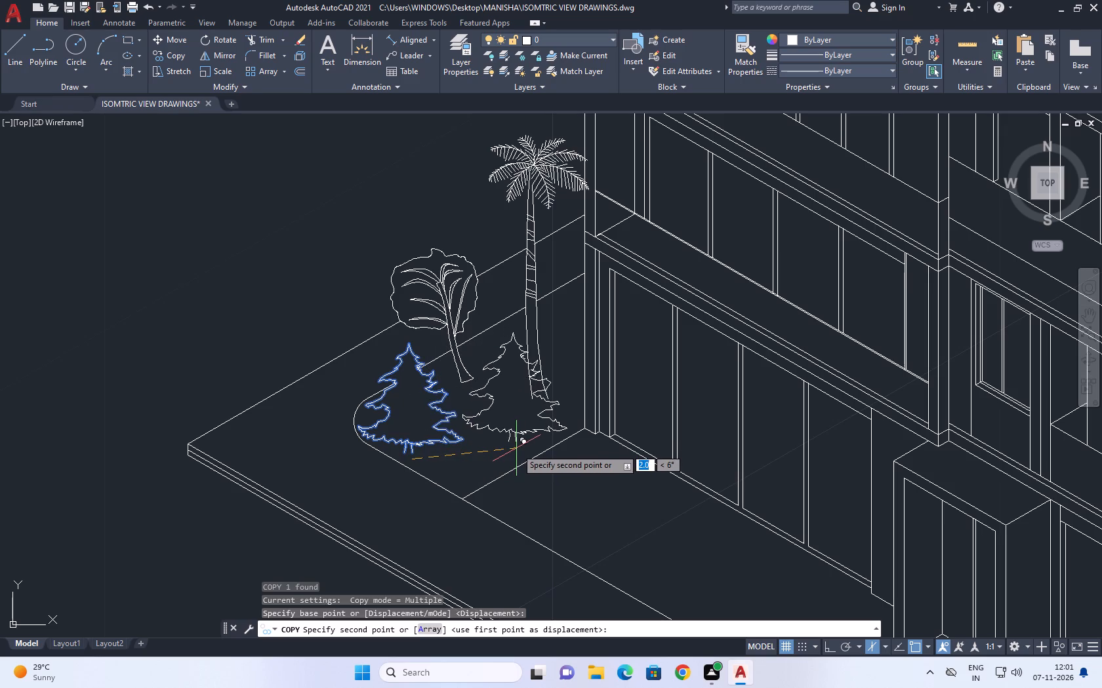
pyautogui.scroll(-5, 499, 442)
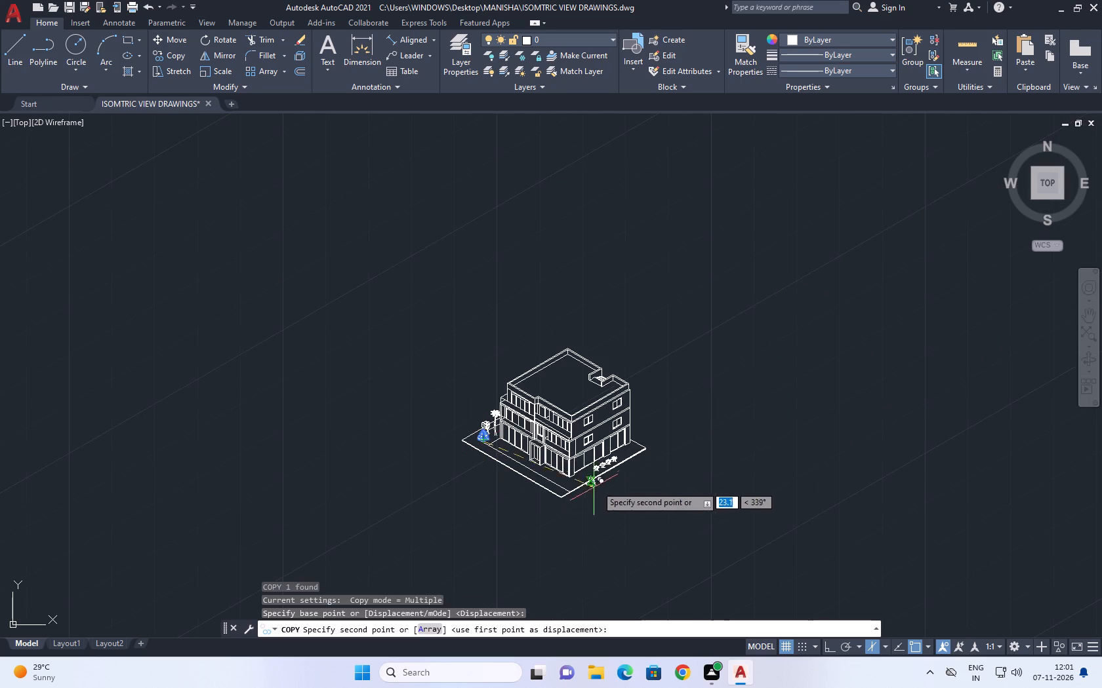
pyautogui.scroll(3, 641, 463)
pyautogui.scroll(2, 623, 394)
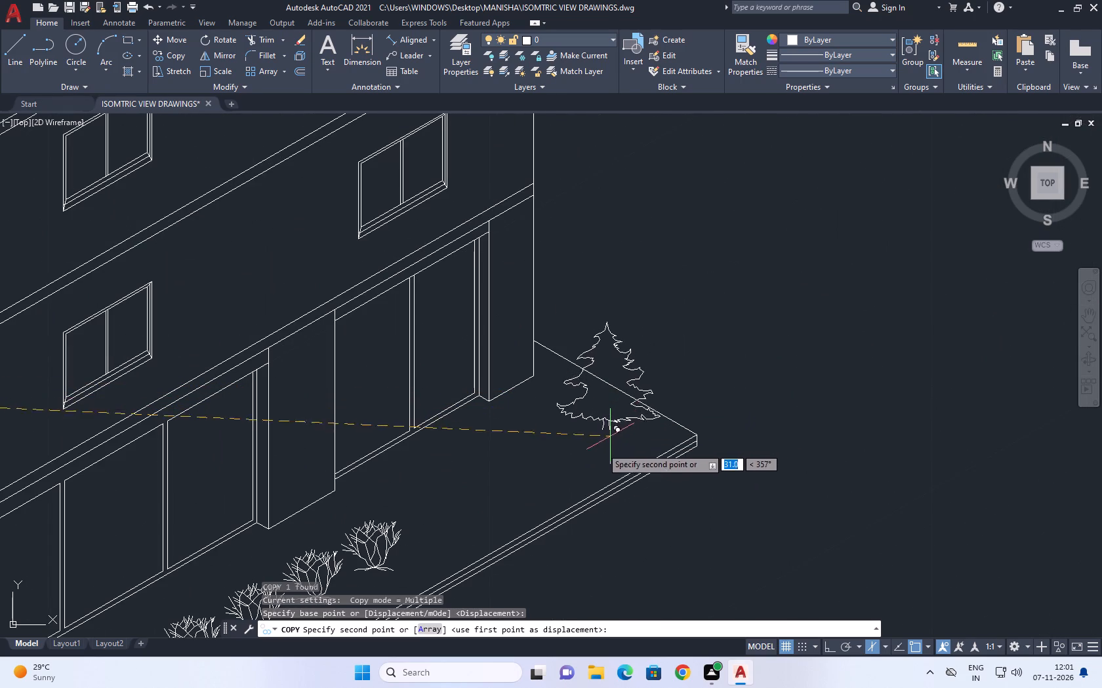
pyautogui.click(588, 471)
pyautogui.scroll(-2, 677, 415)
pyautogui.press('Escape')
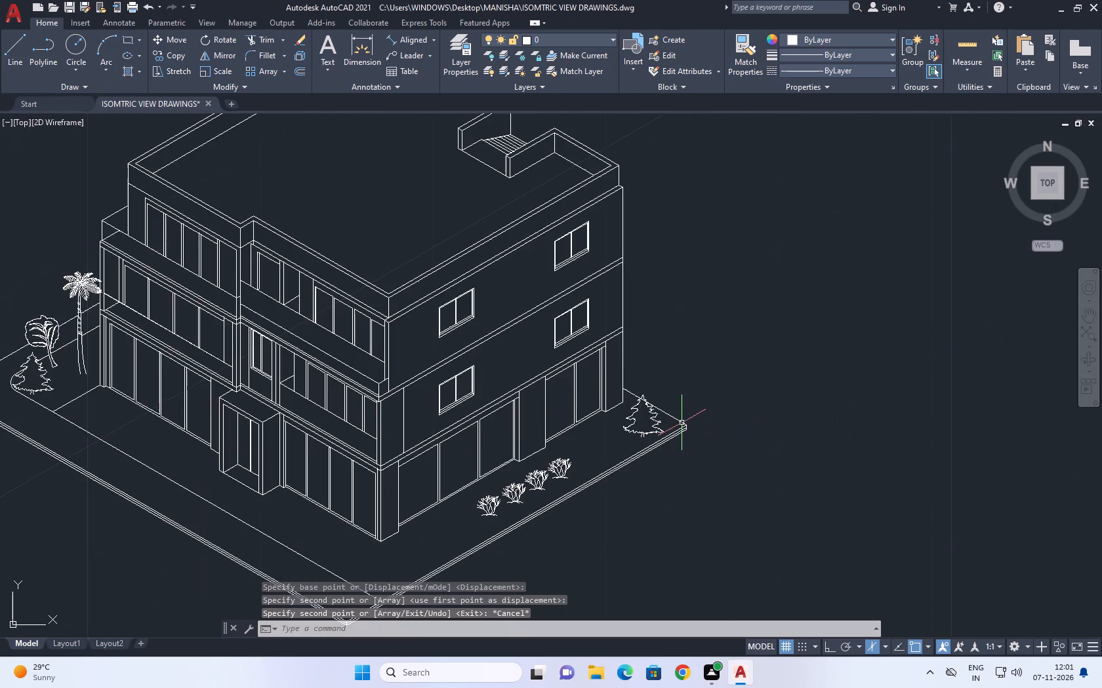
# Erase the freehand tree's crown outline, trunk sides and lower branches beside the palm.
pyautogui.scroll(-1, 682, 423)
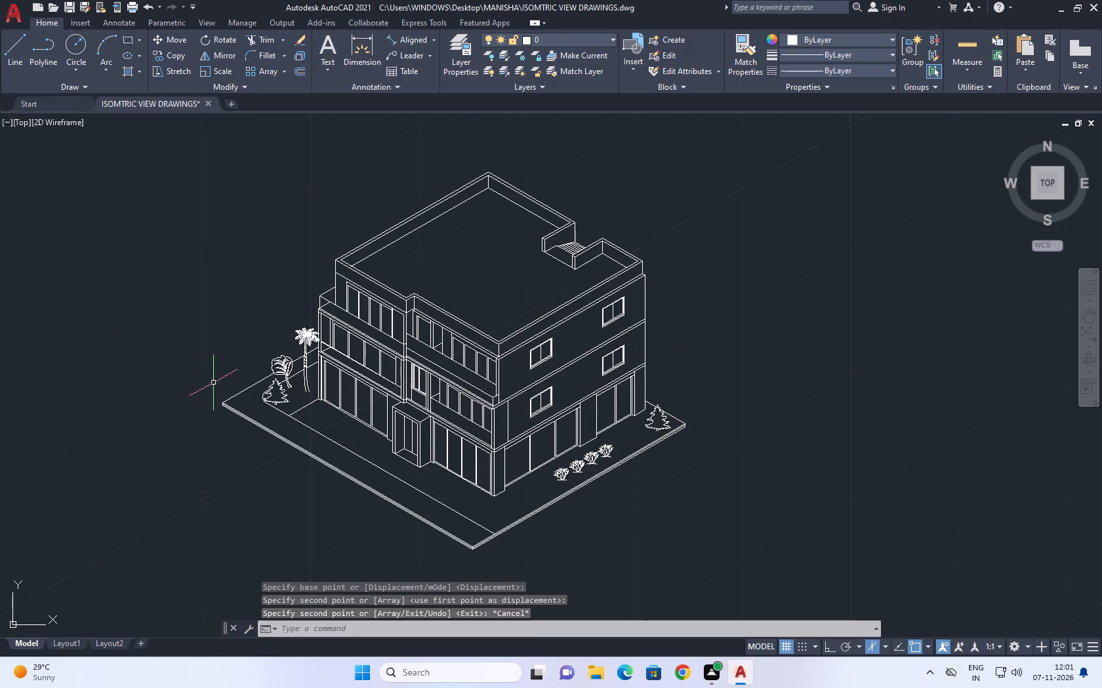
pyautogui.scroll(6, 279, 391)
pyautogui.click(471, 274)
pyautogui.click(125, 351)
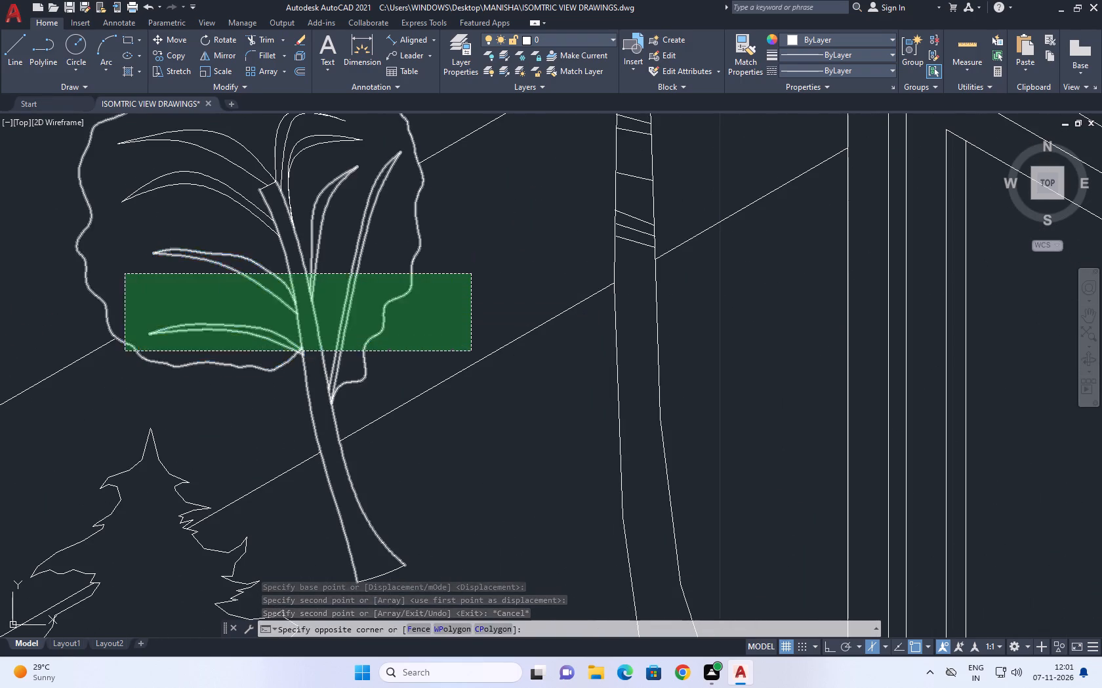
pyautogui.press('Delete')
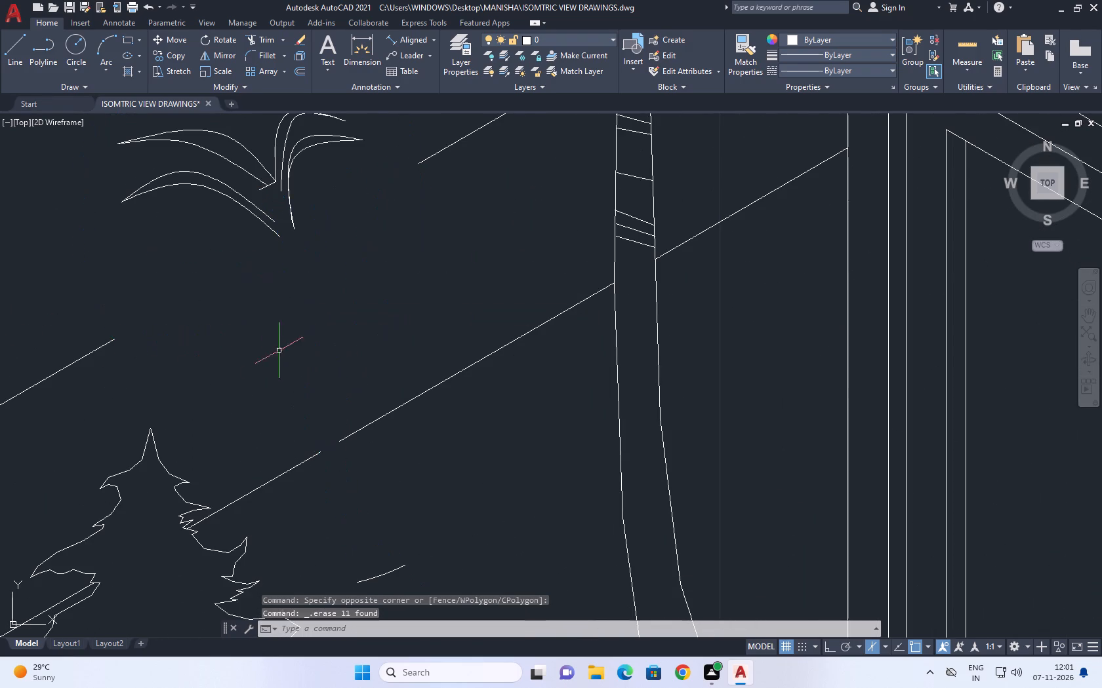
# Erase the freehand tree's leftover upper branches and the short line at its trunk base.
pyautogui.scroll(-2, 299, 330)
pyautogui.click(295, 304)
pyautogui.click(233, 201)
pyautogui.press('Delete')
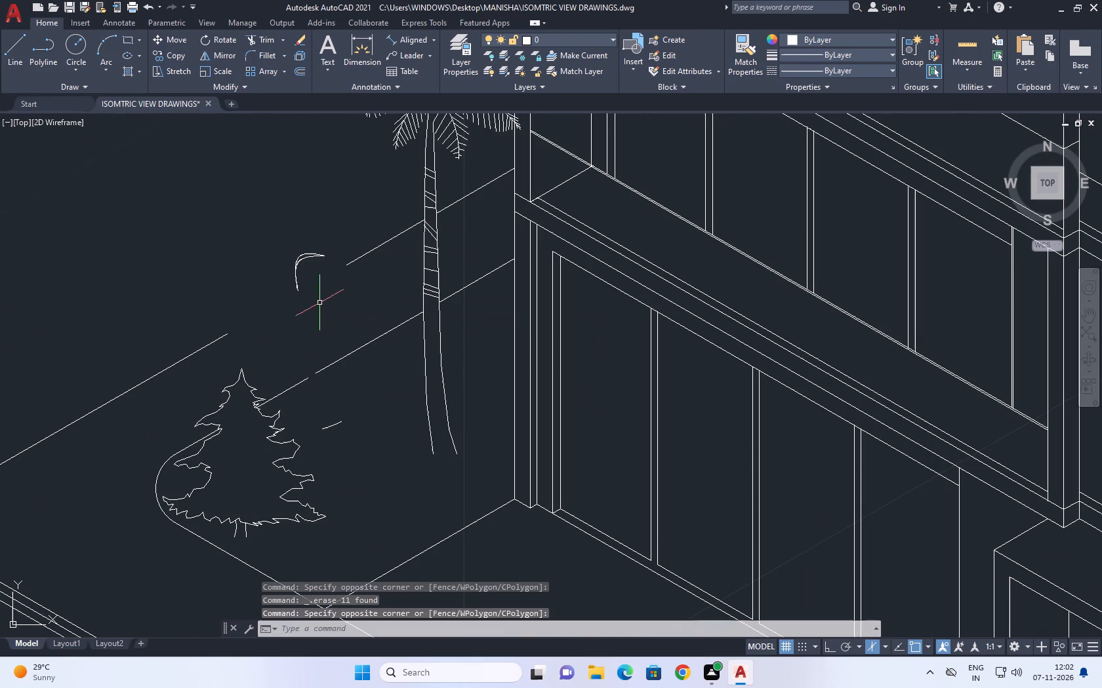
pyautogui.click(335, 437)
pyautogui.click(316, 404)
pyautogui.press('Delete')
pyautogui.click(293, 298)
pyautogui.moveTo(272, 220); pyautogui.dragTo(237, 210)
pyautogui.press('Delete')
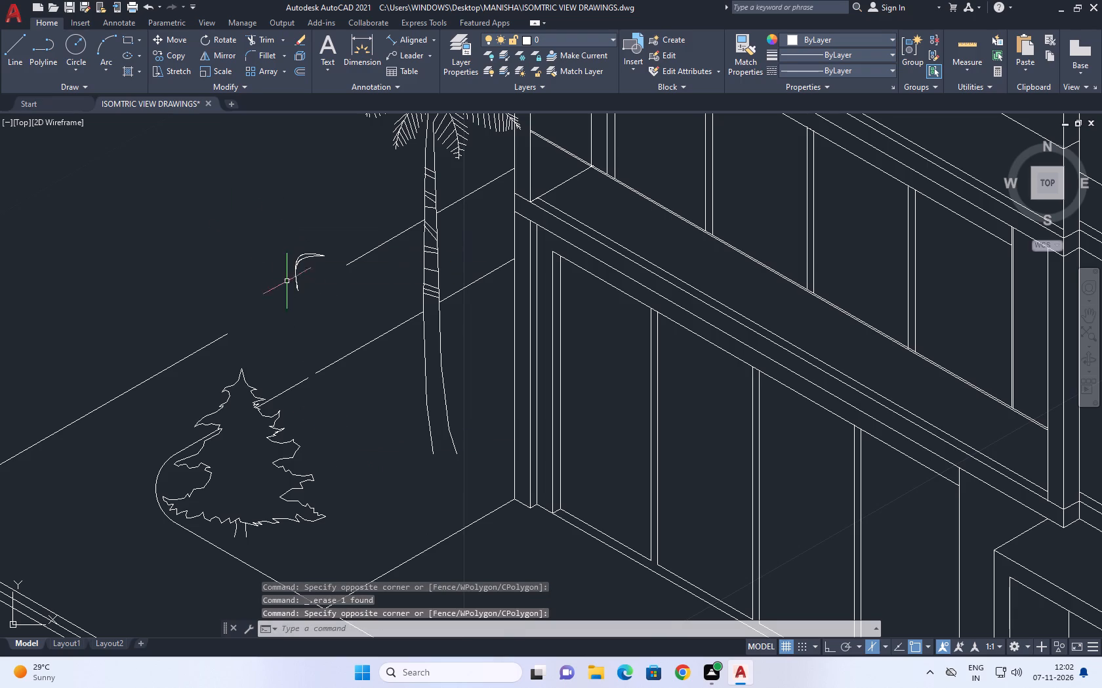
pyautogui.moveTo(312, 303); pyautogui.dragTo(284, 261)
pyautogui.click(253, 221)
pyautogui.press('Delete')
# Scale the evergreen beside the palm up to about twice its size from its trunk base.
pyautogui.moveTo(322, 494); pyautogui.dragTo(288, 467)
pyautogui.moveTo(232, 442); pyautogui.dragTo(243, 451)
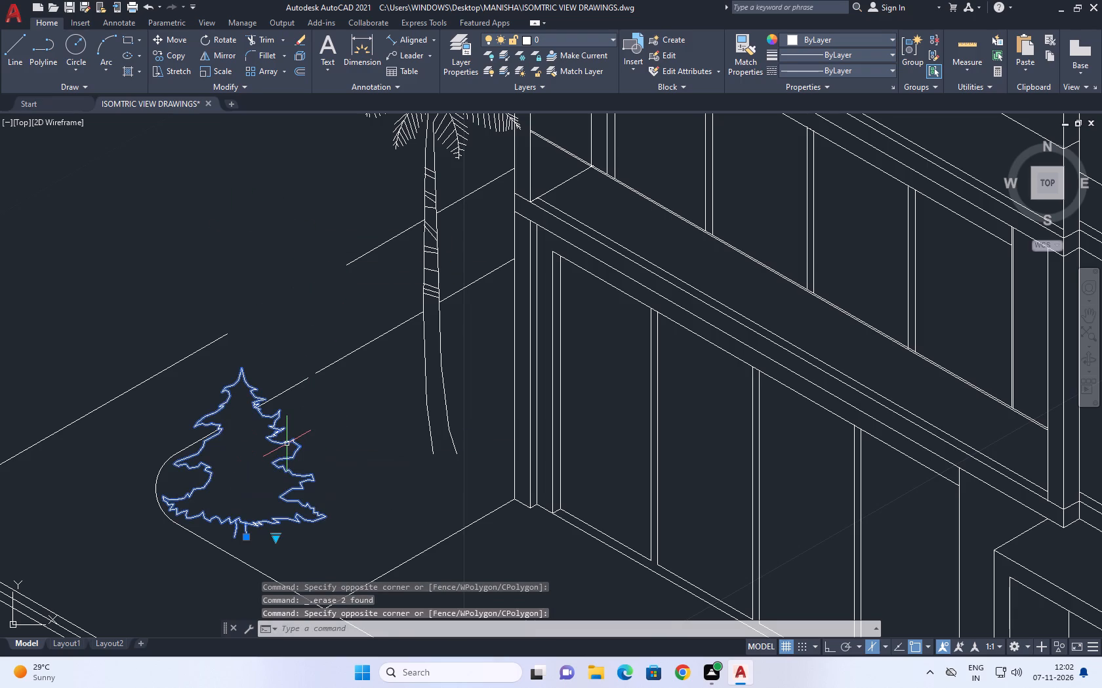
pyautogui.press('s')
pyautogui.press('c')
pyautogui.press('space')
pyautogui.click(241, 534)
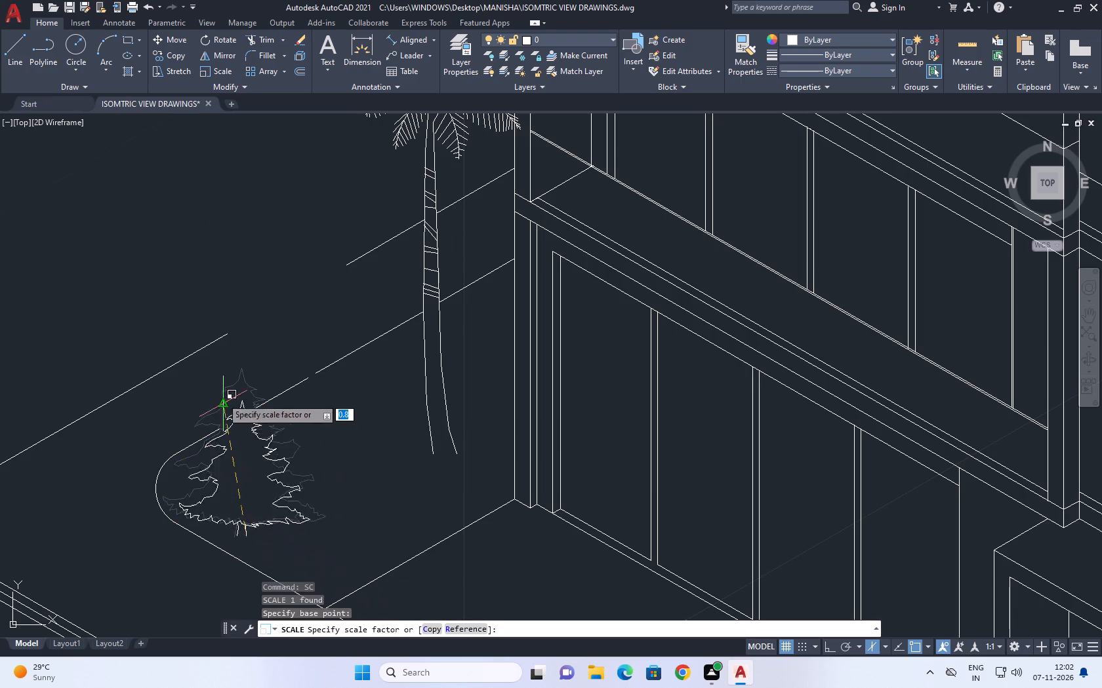
pyautogui.click(204, 208)
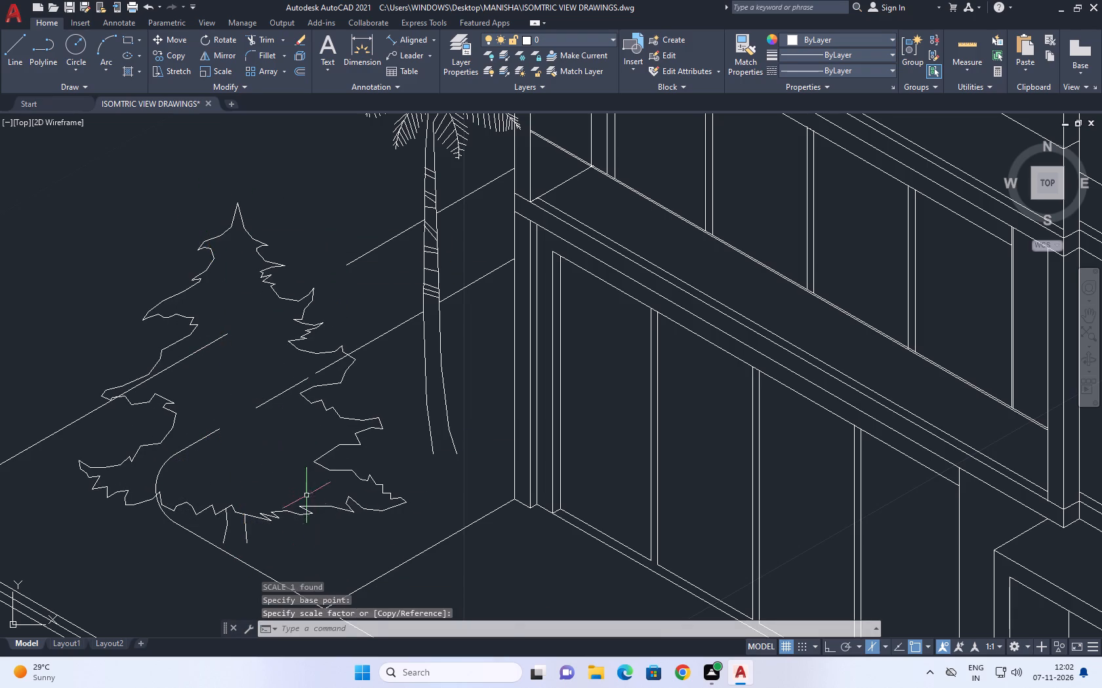
# Move the enlarged evergreen about 0.8 at roughly 24° towards the palm.
pyautogui.click(310, 522)
pyautogui.moveTo(293, 504); pyautogui.dragTo(279, 498)
pyautogui.press('m')
pyautogui.press('space')
pyautogui.moveTo(316, 527); pyautogui.dragTo(325, 522)
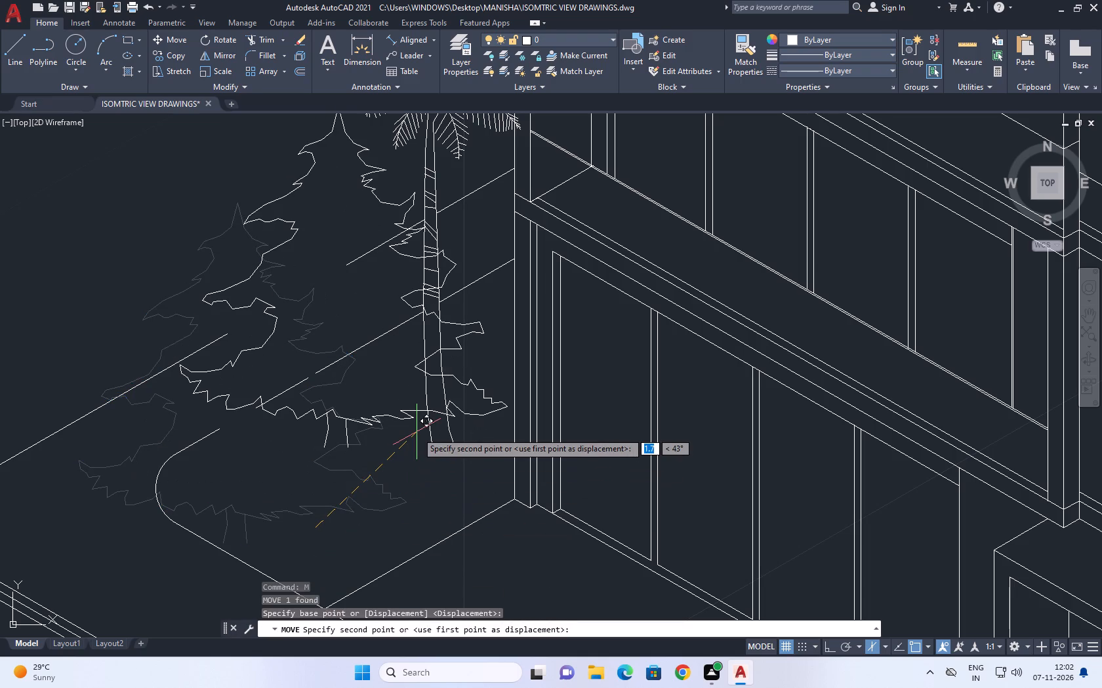
pyautogui.click(371, 501)
# Erase the two loose ground line pieces left inside the enlarged evergreen.
pyautogui.click(283, 423)
pyautogui.click(275, 382)
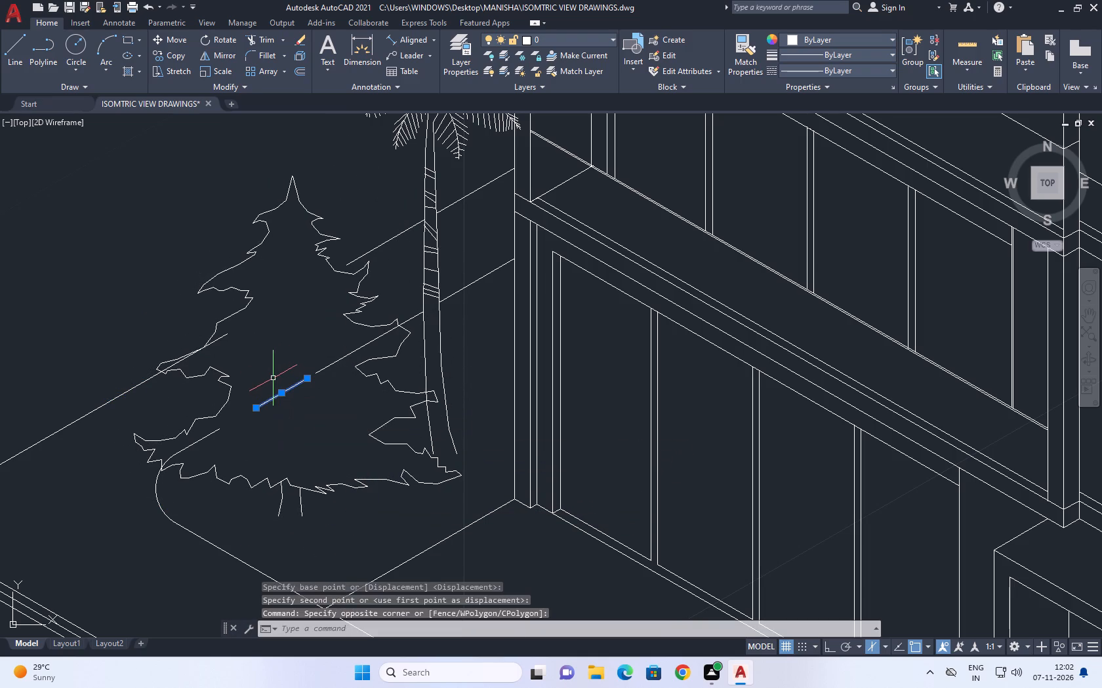
pyautogui.press('Delete')
pyautogui.moveTo(280, 381); pyautogui.dragTo(290, 406, button='middle')
pyautogui.scroll(3, 304, 411)
pyautogui.moveTo(379, 449); pyautogui.dragTo(379, 449)
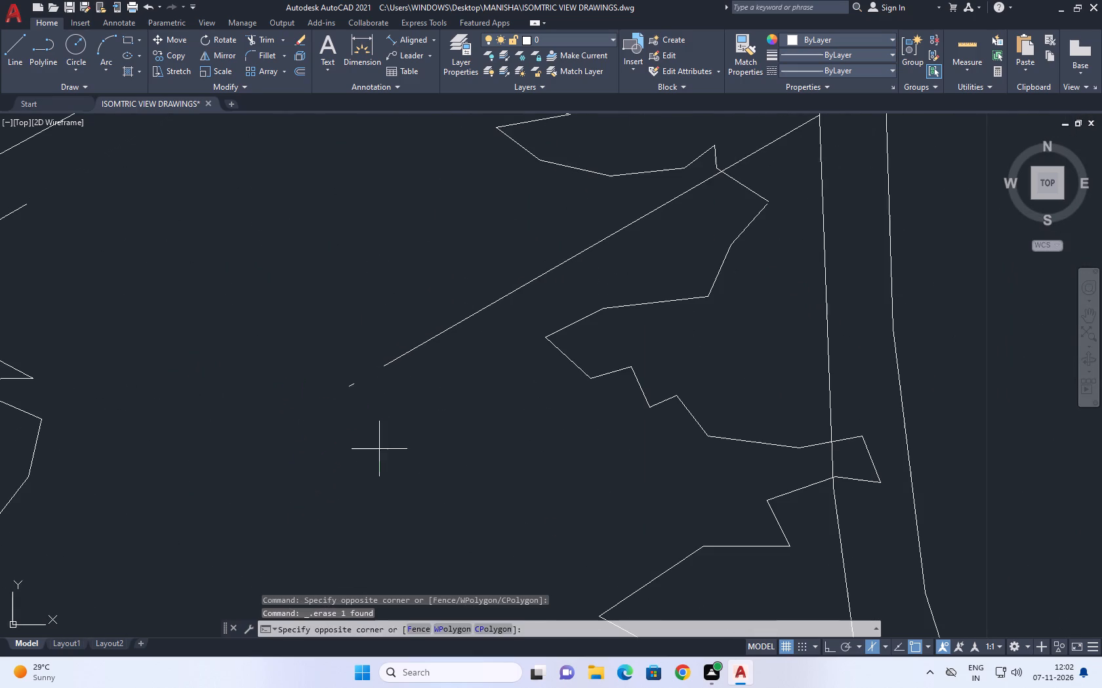
pyautogui.moveTo(379, 449); pyautogui.dragTo(377, 439)
pyautogui.moveTo(317, 352); pyautogui.dragTo(289, 370)
pyautogui.press('Delete')
# Trim the lower ground line's overhang inside the evergreen, on the side facing the palm.
pyautogui.scroll(-5, 446, 383)
pyautogui.moveTo(399, 373); pyautogui.dragTo(454, 429, button='middle')
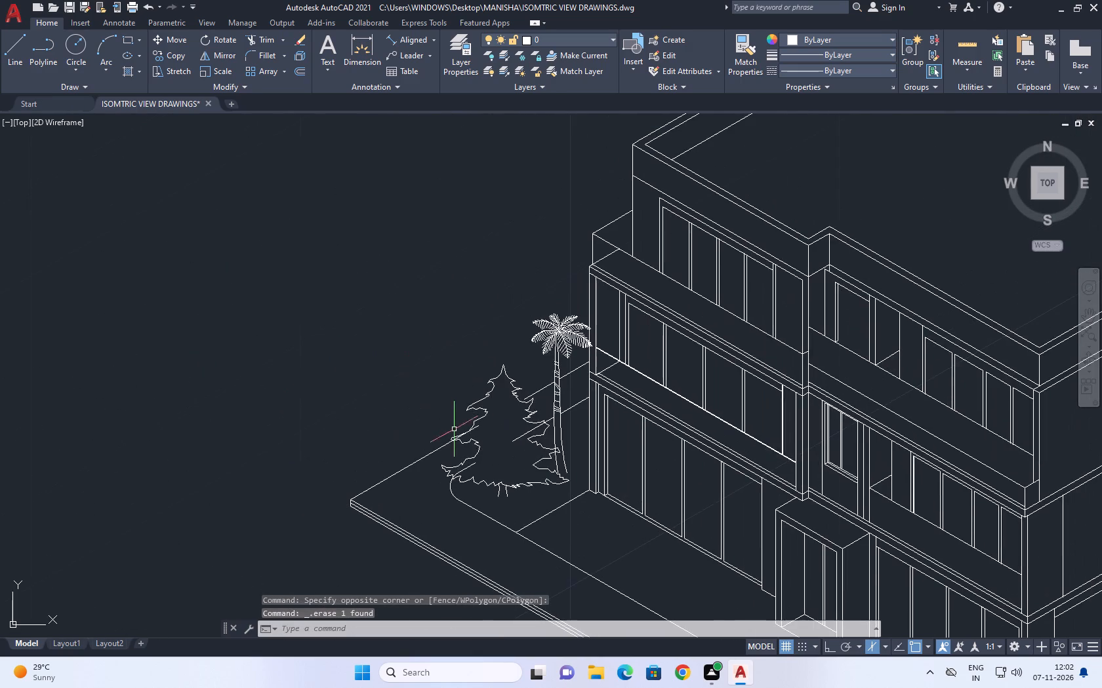
pyautogui.press('t')
pyautogui.press('r')
pyautogui.press('space')
pyautogui.scroll(2, 499, 421)
pyautogui.click(560, 468)
pyautogui.click(552, 448)
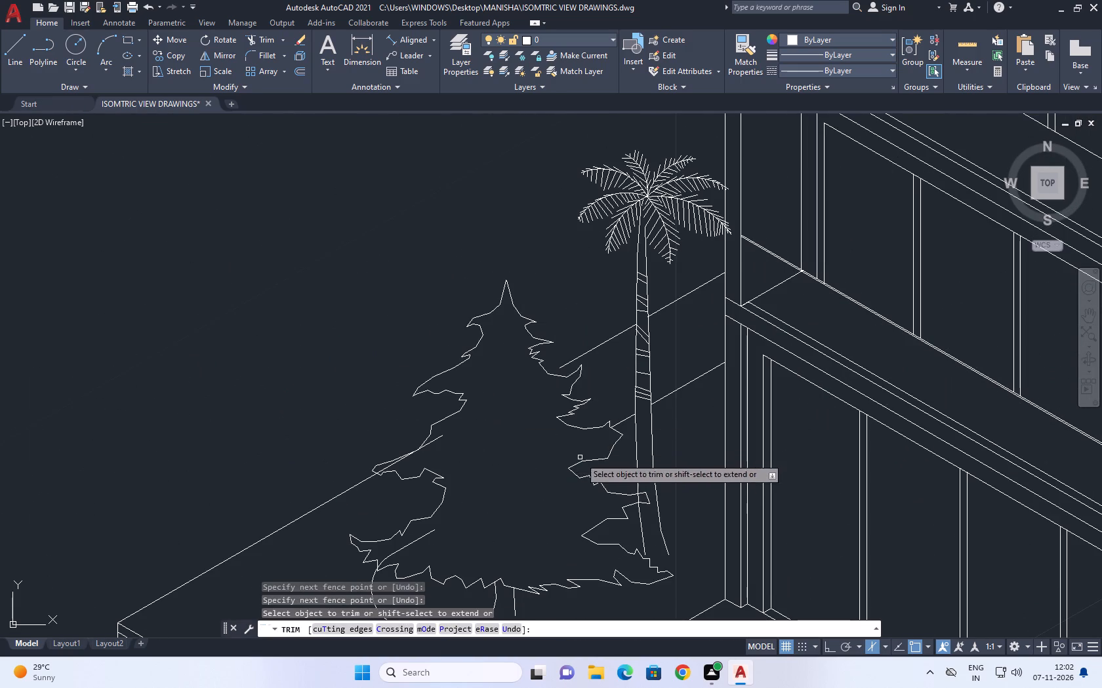
# Trim the curved ground line and the slab's back edge line where they run inside the evergreen, on the side away from the palm.
pyautogui.moveTo(508, 514); pyautogui.dragTo(526, 389, button='middle')
pyautogui.scroll(1, 504, 479)
pyautogui.click(381, 455)
pyautogui.click(375, 444)
pyautogui.click(339, 468)
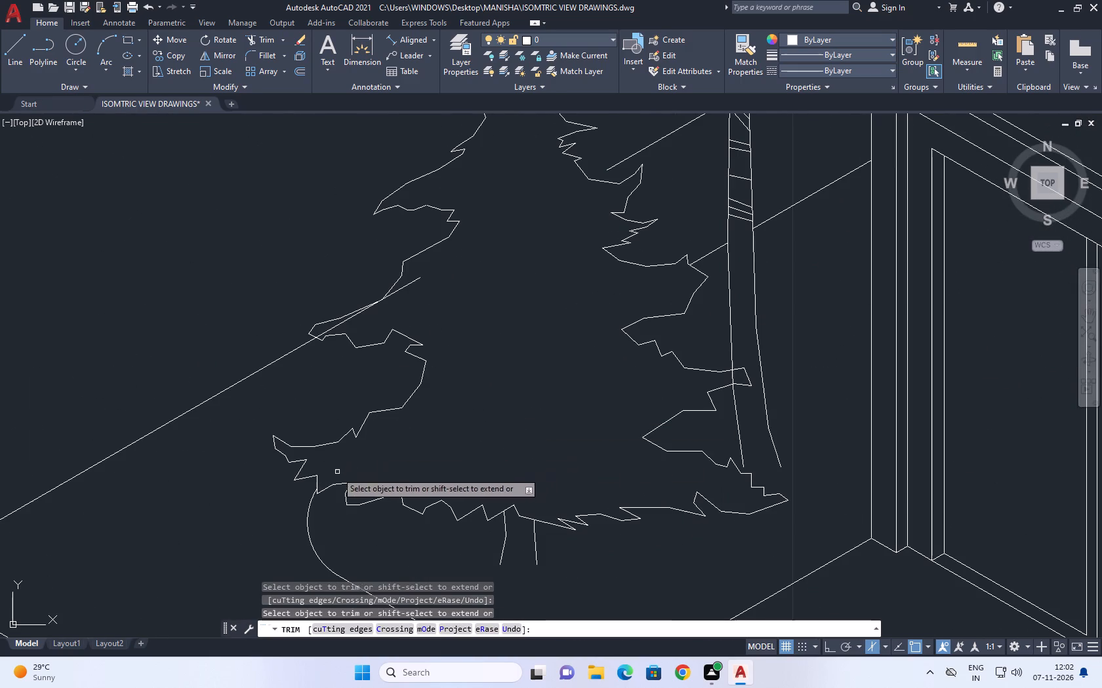
pyautogui.click(403, 290)
pyautogui.scroll(3, 371, 316)
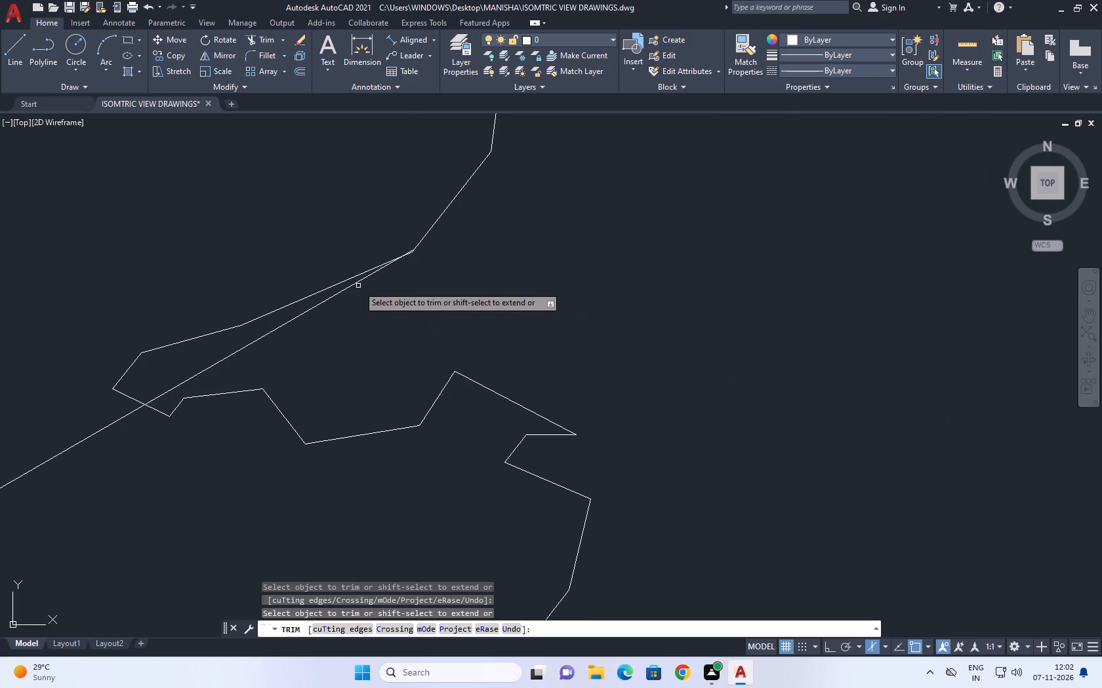
pyautogui.click(357, 284)
pyautogui.scroll(-3, 371, 318)
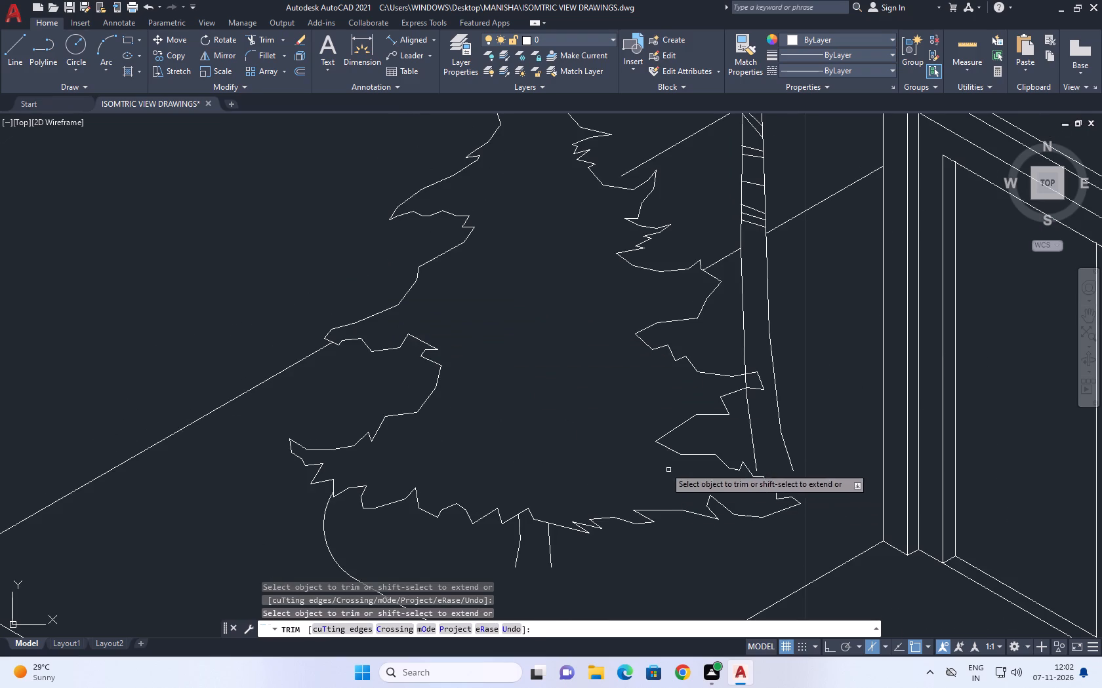
pyautogui.press('Escape')
# Extend the upper ground line between the palm and the enlarged evergreen until it meets the evergreen's outline.
pyautogui.moveTo(647, 323); pyautogui.dragTo(650, 541, button='middle')
pyautogui.press('e')
pyautogui.press('x')
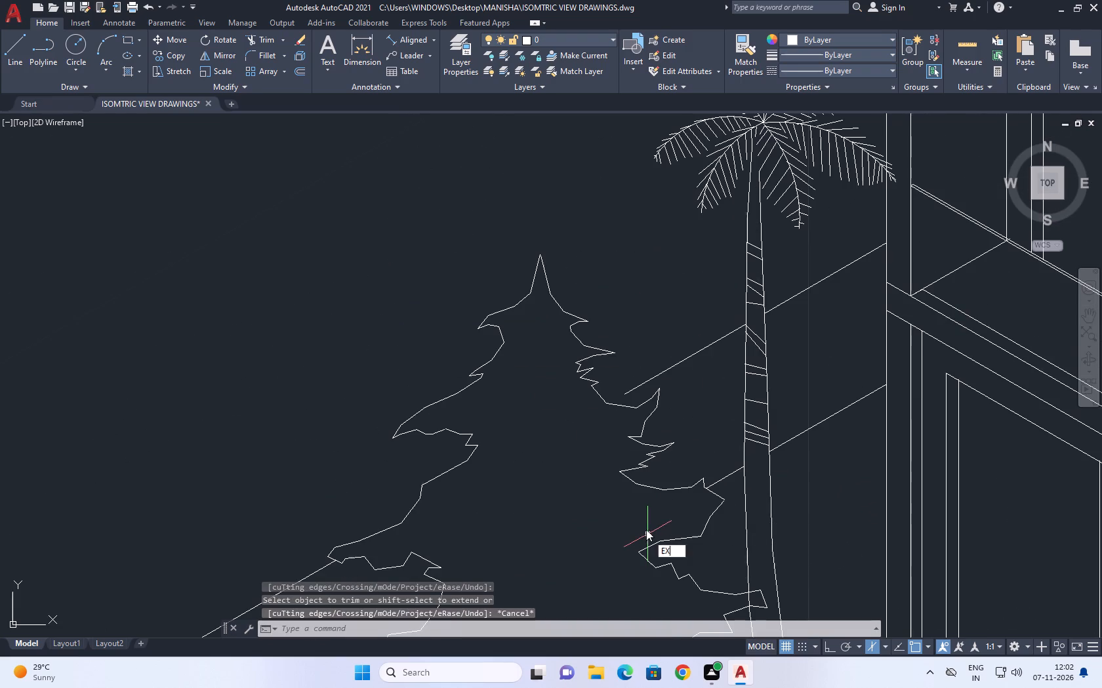
pyautogui.press('space')
pyautogui.click(661, 396)
pyautogui.click(638, 354)
pyautogui.press('Escape')
pyautogui.scroll(-2, 674, 465)
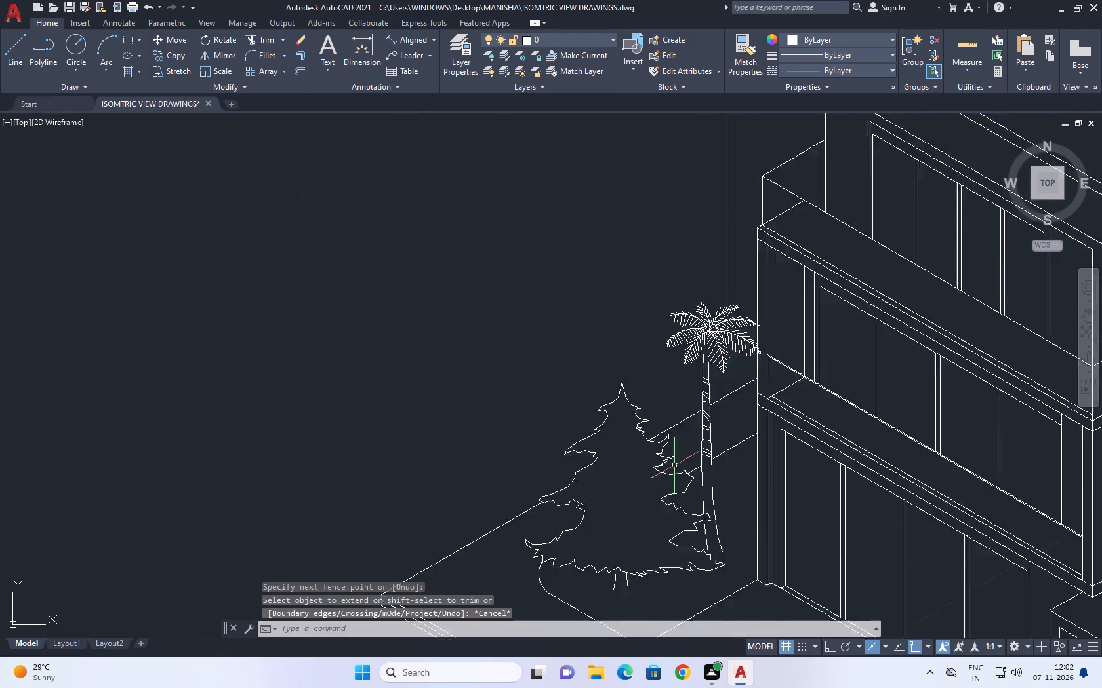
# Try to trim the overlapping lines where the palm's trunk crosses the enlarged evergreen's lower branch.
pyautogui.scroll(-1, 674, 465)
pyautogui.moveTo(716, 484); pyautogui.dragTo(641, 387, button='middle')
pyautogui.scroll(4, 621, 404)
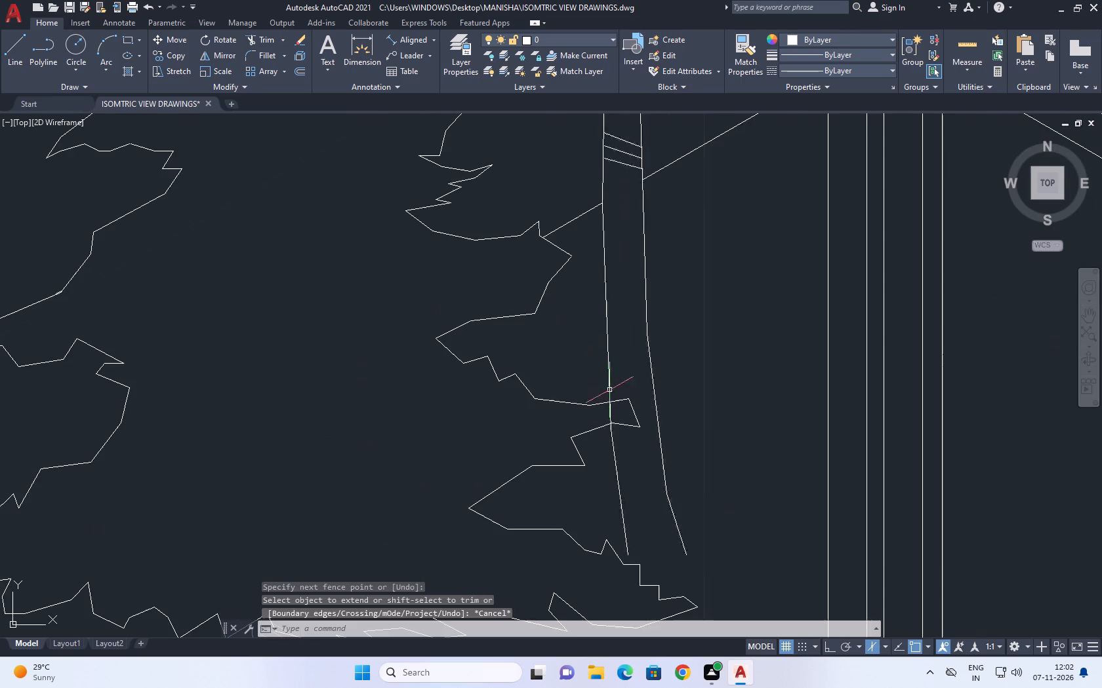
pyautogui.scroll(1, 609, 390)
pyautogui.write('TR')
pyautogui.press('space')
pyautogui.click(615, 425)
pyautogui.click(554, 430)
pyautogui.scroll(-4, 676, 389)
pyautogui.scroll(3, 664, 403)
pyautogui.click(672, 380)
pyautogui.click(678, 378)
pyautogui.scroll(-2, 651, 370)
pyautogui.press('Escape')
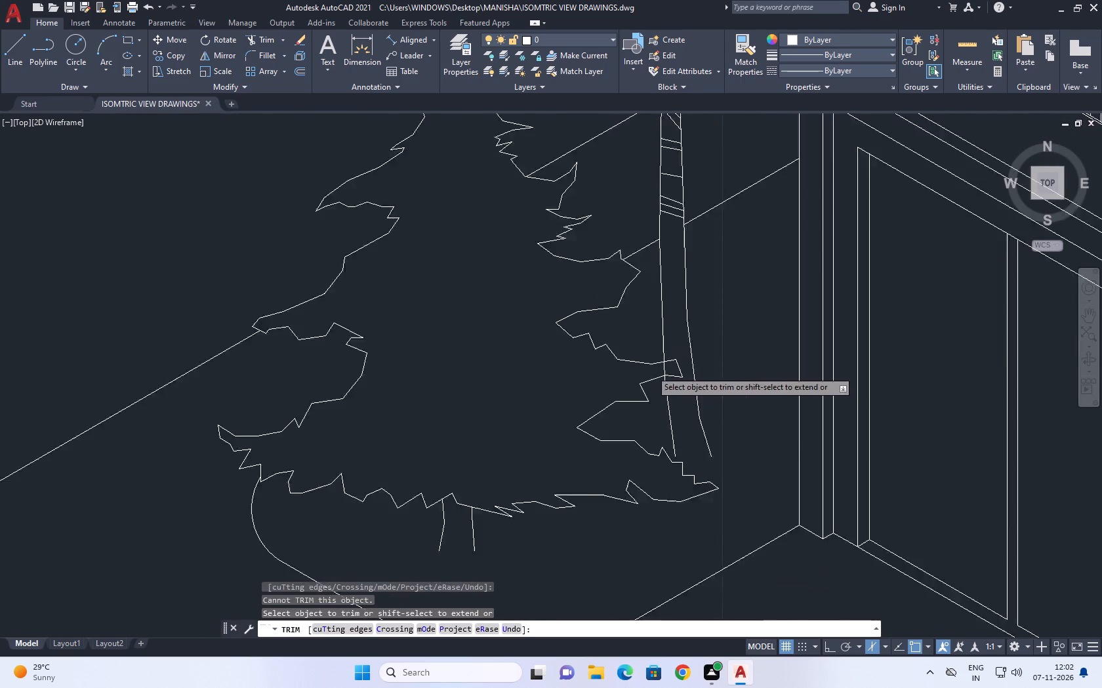
# Examine the complete isometric building, including its roof, facades, side windows, landscaping and the base slab's front corner.
pyautogui.scroll(-4, 645, 370)
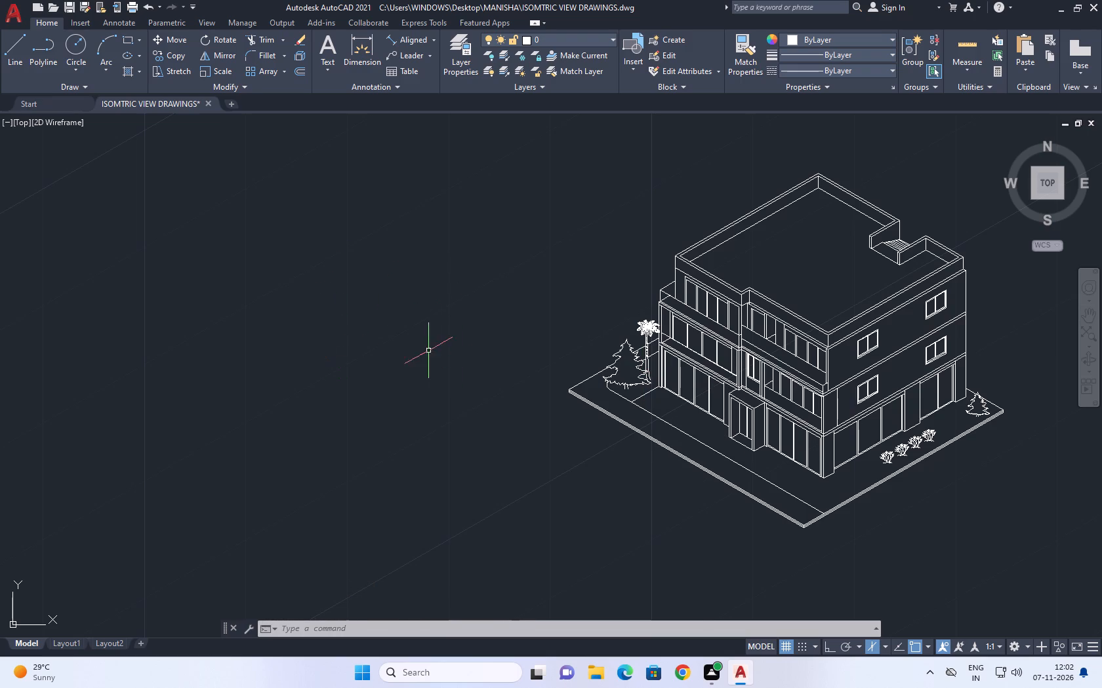
pyautogui.moveTo(754, 381); pyautogui.dragTo(552, 383, button='middle')
pyautogui.moveTo(766, 392); pyautogui.dragTo(624, 399, button='middle')
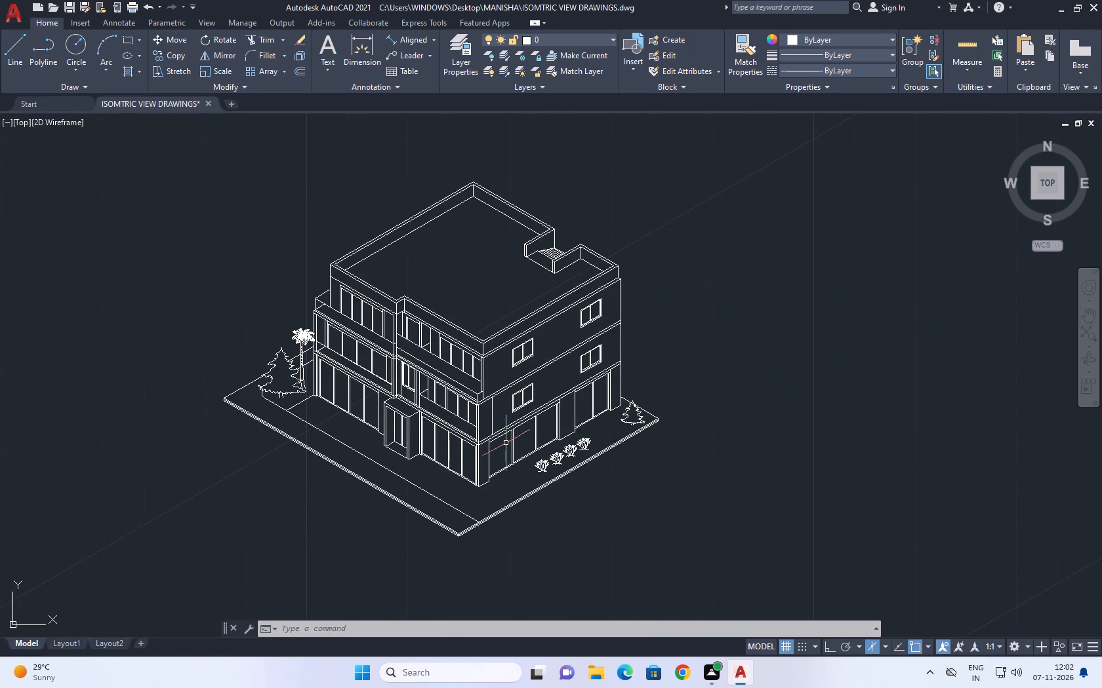
pyautogui.moveTo(482, 389); pyautogui.dragTo(539, 488, button='middle')
pyautogui.scroll(1, 482, 389)
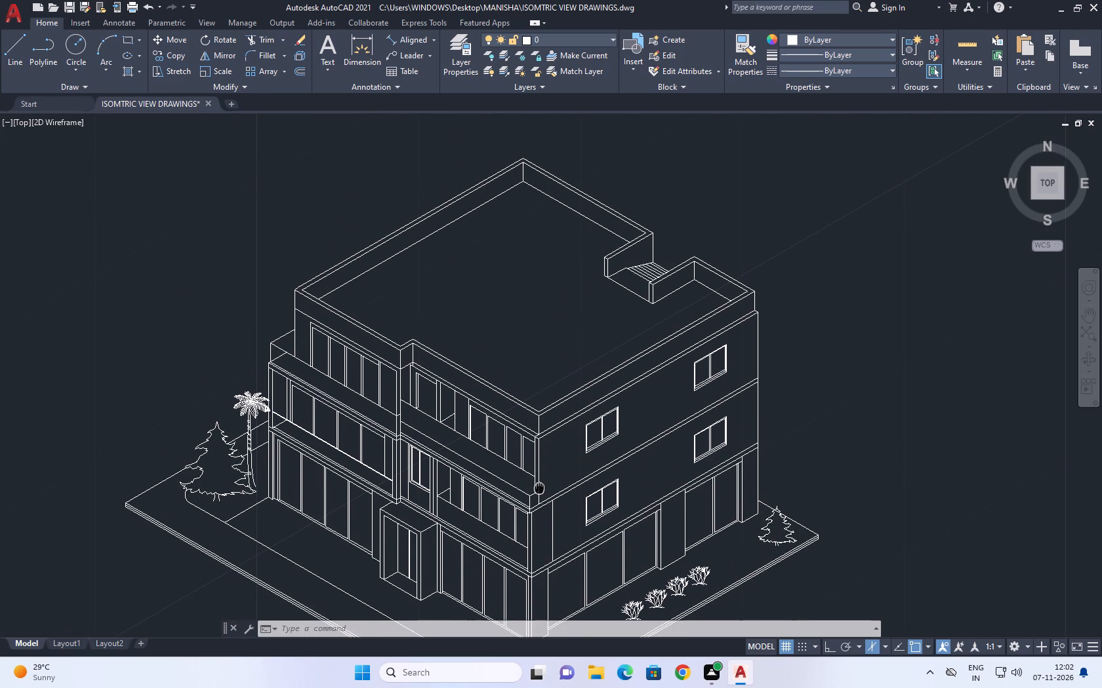
pyautogui.moveTo(539, 488); pyautogui.dragTo(549, 471, button='middle')
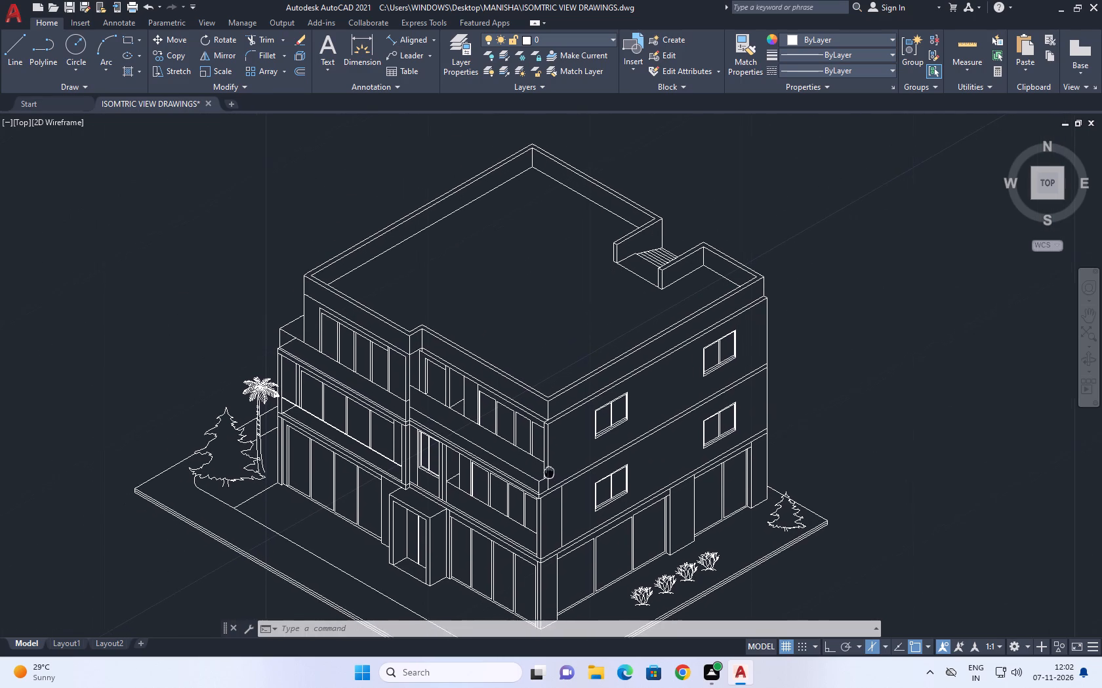
pyautogui.moveTo(549, 471); pyautogui.dragTo(549, 470, button='middle')
pyautogui.moveTo(552, 405); pyautogui.dragTo(554, 345, button='middle')
pyautogui.moveTo(601, 482); pyautogui.dragTo(632, 460, button='middle')
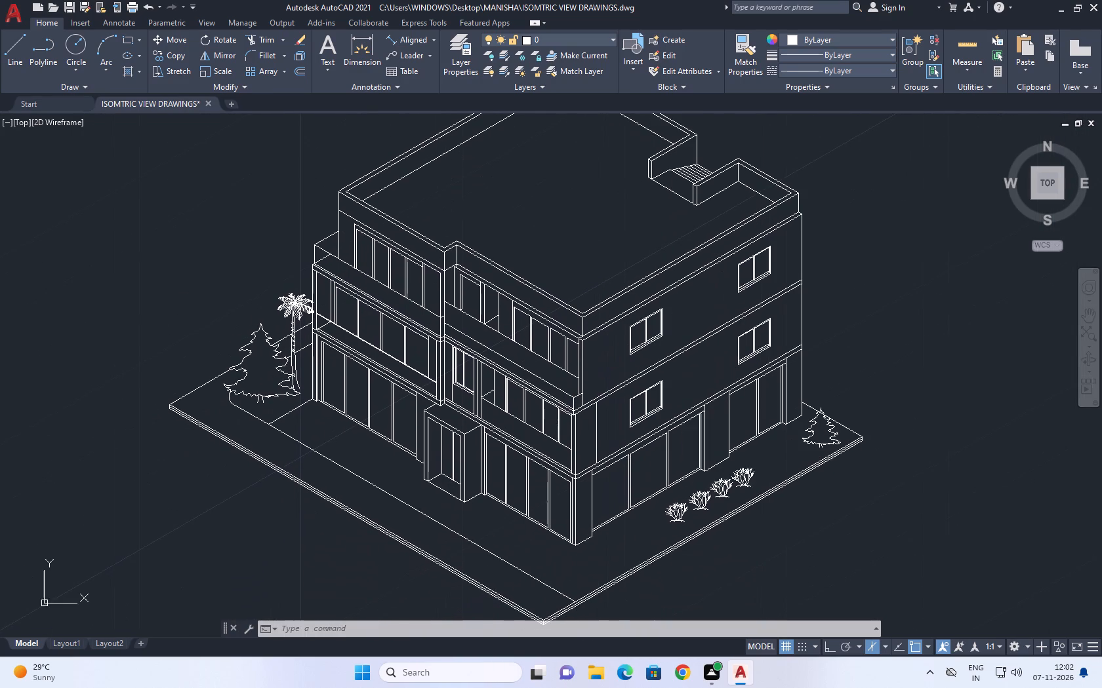
pyautogui.scroll(2, 628, 303)
pyautogui.moveTo(806, 315); pyautogui.dragTo(735, 366, button='middle')
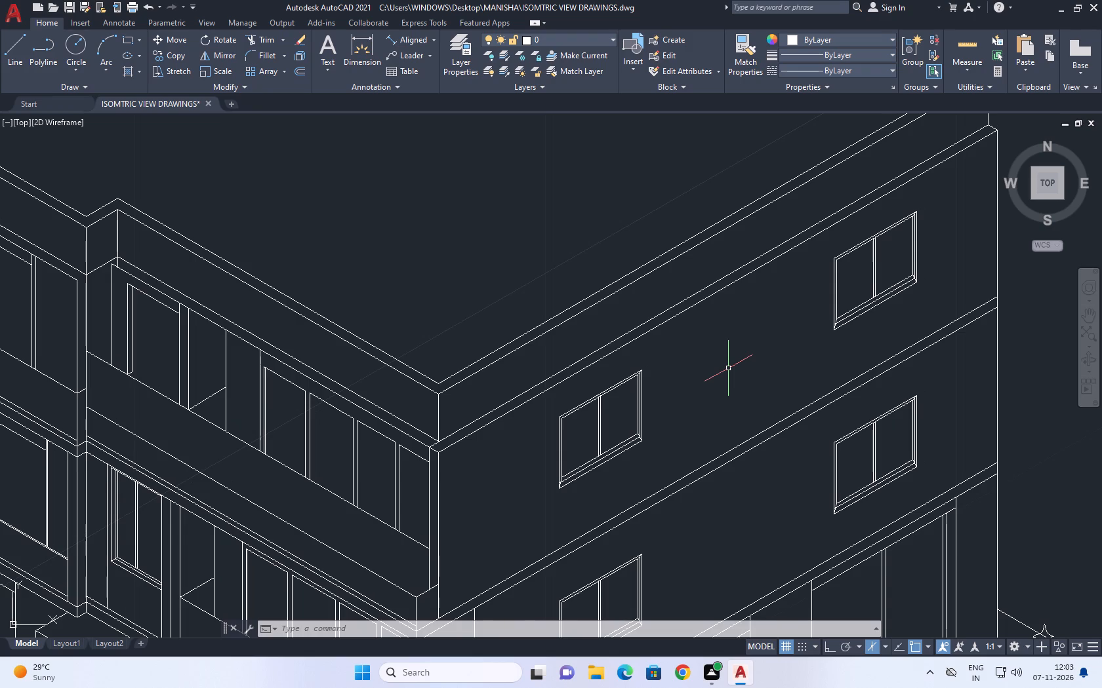
pyautogui.scroll(1, 727, 368)
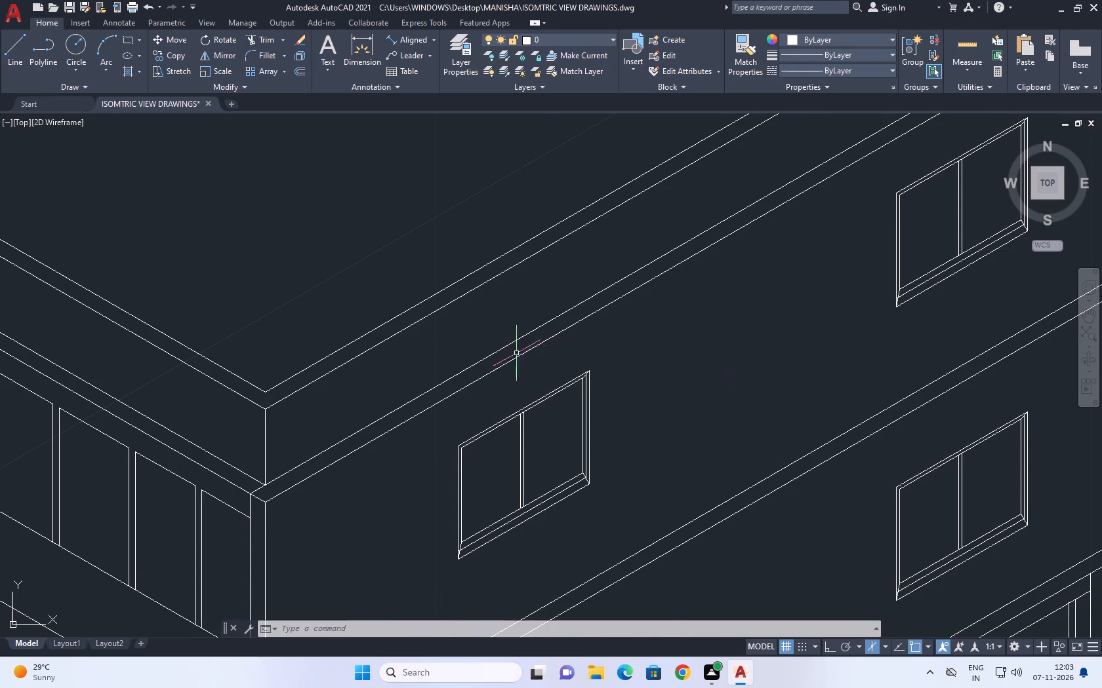
pyautogui.scroll(-3, 517, 360)
pyautogui.moveTo(636, 296); pyautogui.dragTo(653, 311, button='middle')
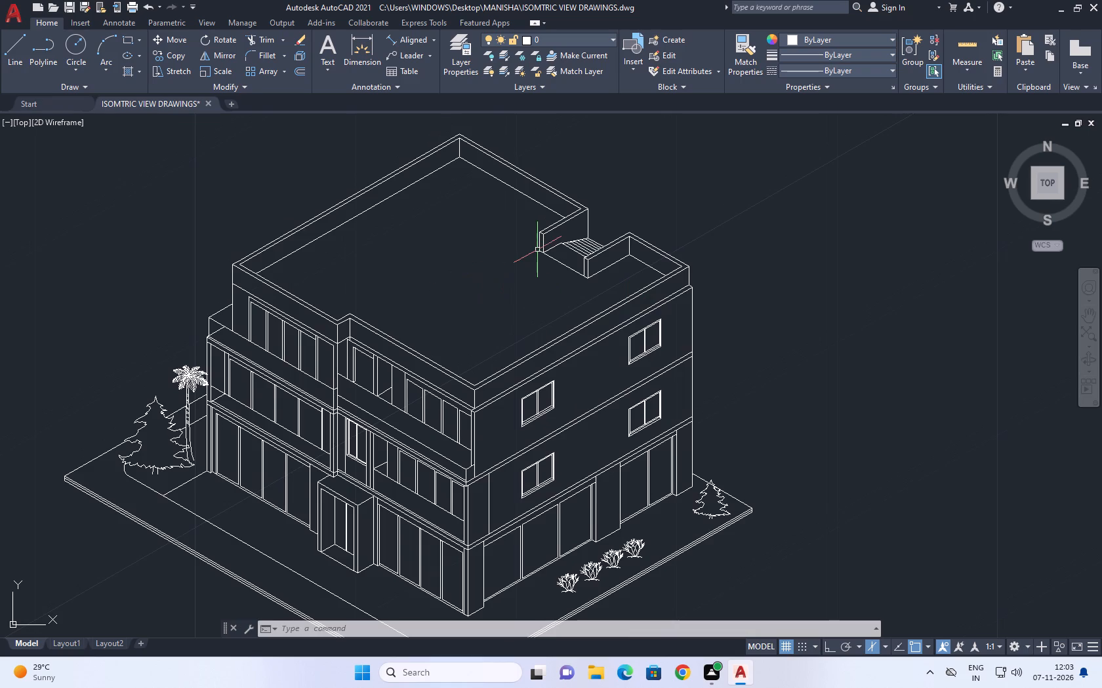
pyautogui.scroll(-1, 538, 250)
pyautogui.moveTo(710, 261); pyautogui.dragTo(678, 227, button='middle')
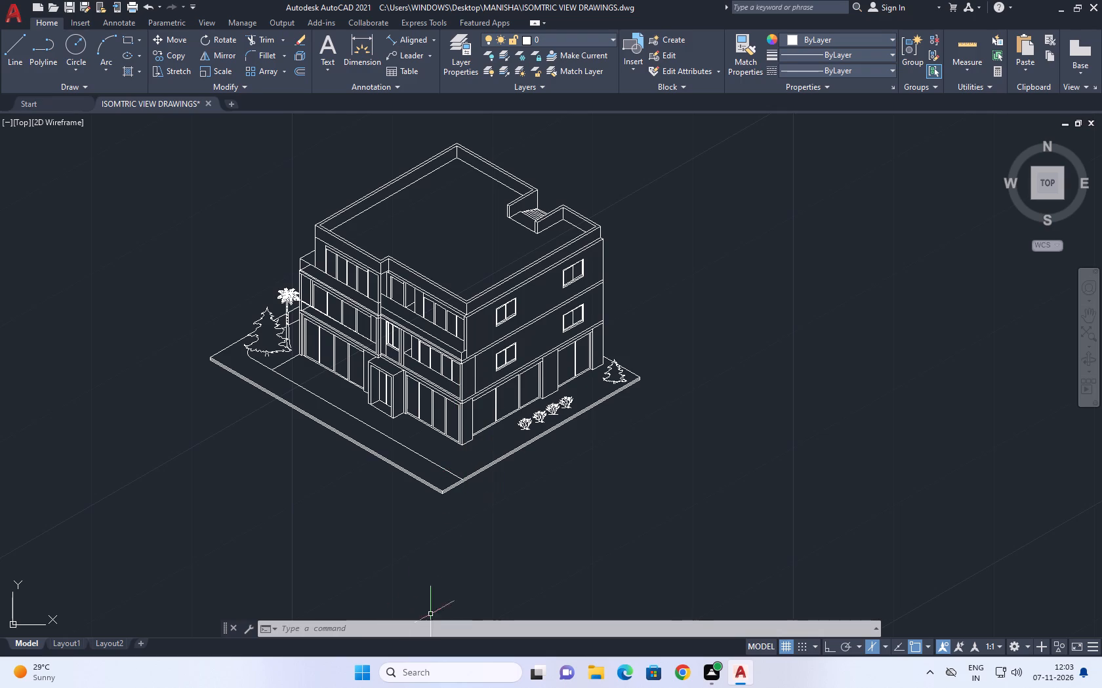
pyautogui.scroll(4, 466, 494)
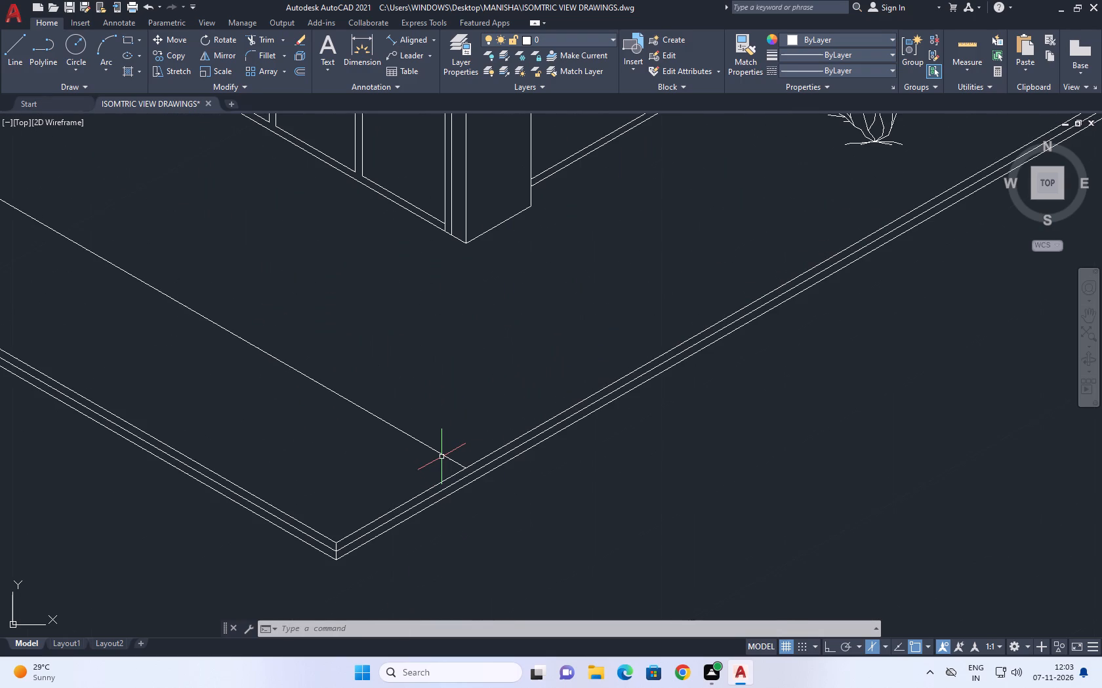
pyautogui.scroll(-3, 448, 471)
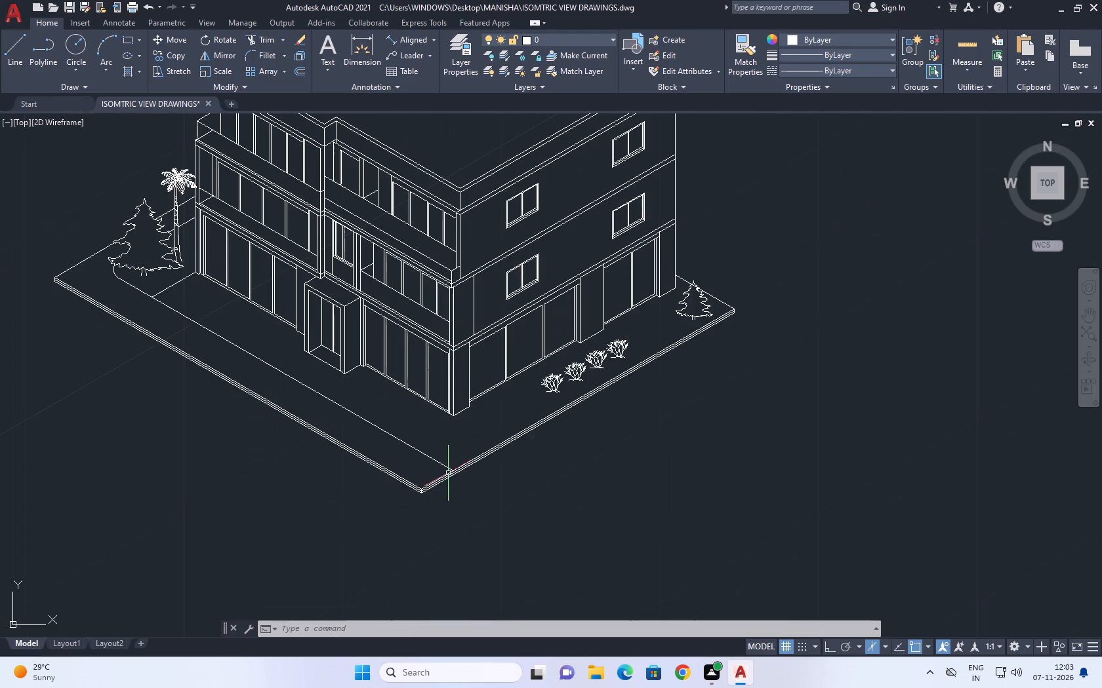
pyautogui.moveTo(348, 487); pyautogui.dragTo(390, 505, button='middle')
pyautogui.moveTo(377, 383); pyautogui.dragTo(407, 489, button='middle')
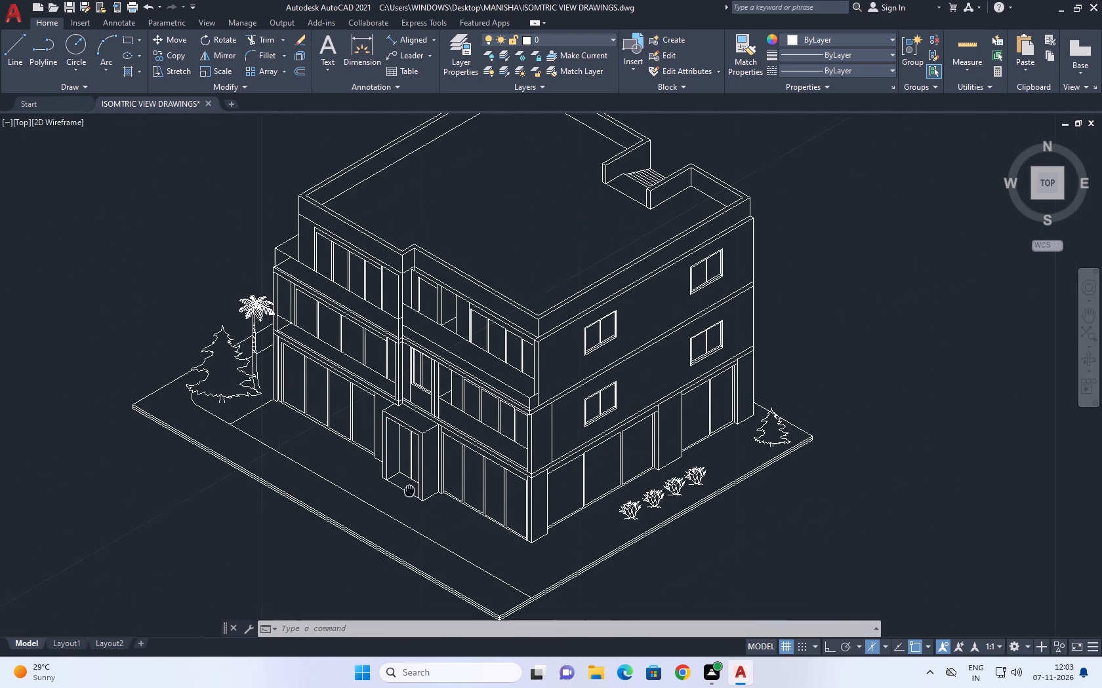
pyautogui.moveTo(407, 489); pyautogui.dragTo(401, 487, button='middle')
pyautogui.scroll(1, 401, 487)
# Save the drawing as ISOMTRIC VIEW DRAWINGS in the MANISHA folder, replacing the existing file.
pyautogui.click(16, 18)
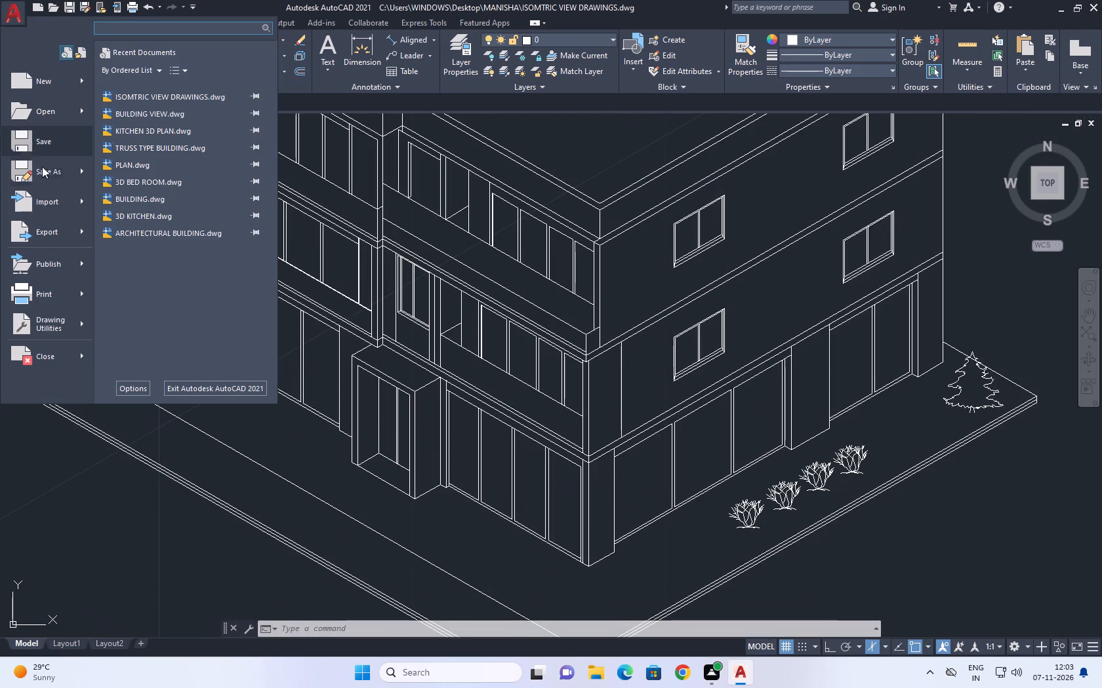
pyautogui.click(47, 170)
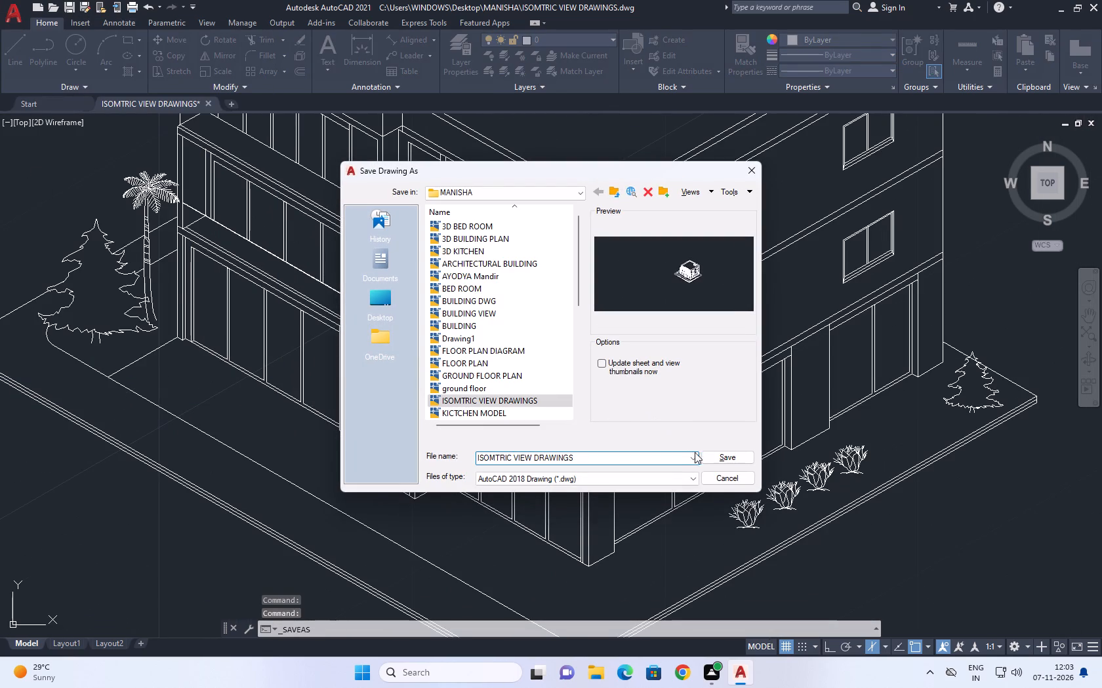
pyautogui.click(735, 459)
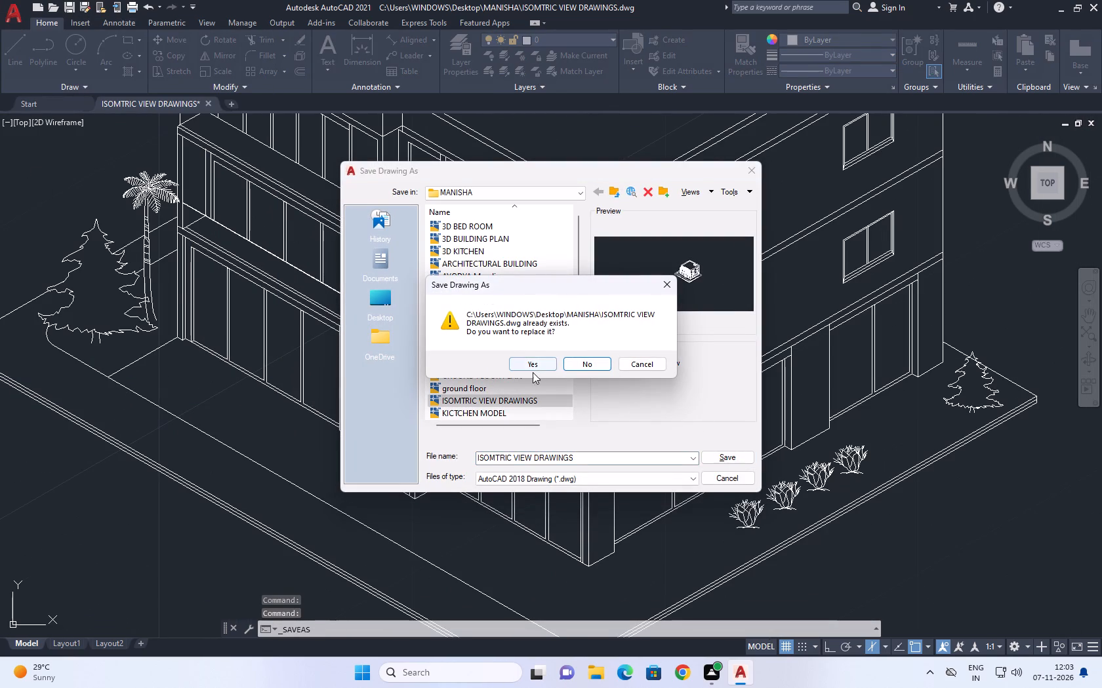
pyautogui.click(529, 368)
# Start plotting the model and load the page setup of the previous plot.
pyautogui.scroll(-1, 516, 384)
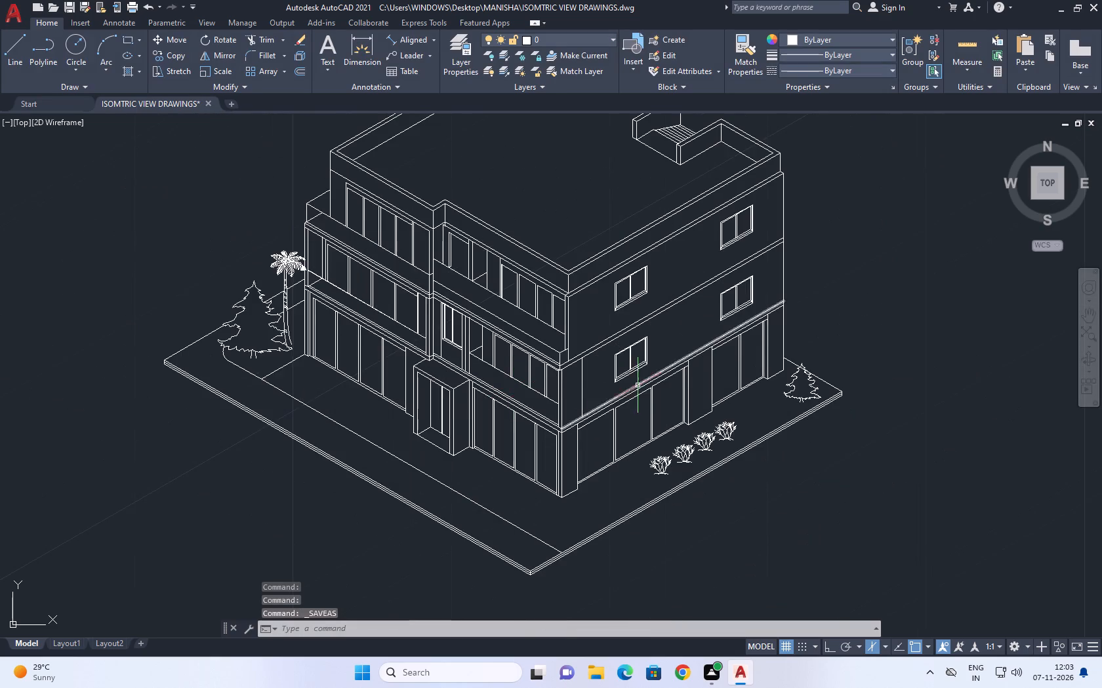
pyautogui.moveTo(634, 396); pyautogui.dragTo(614, 463, button='middle')
pyautogui.scroll(-1, 608, 447)
pyautogui.moveTo(645, 453); pyautogui.dragTo(607, 406, button='middle')
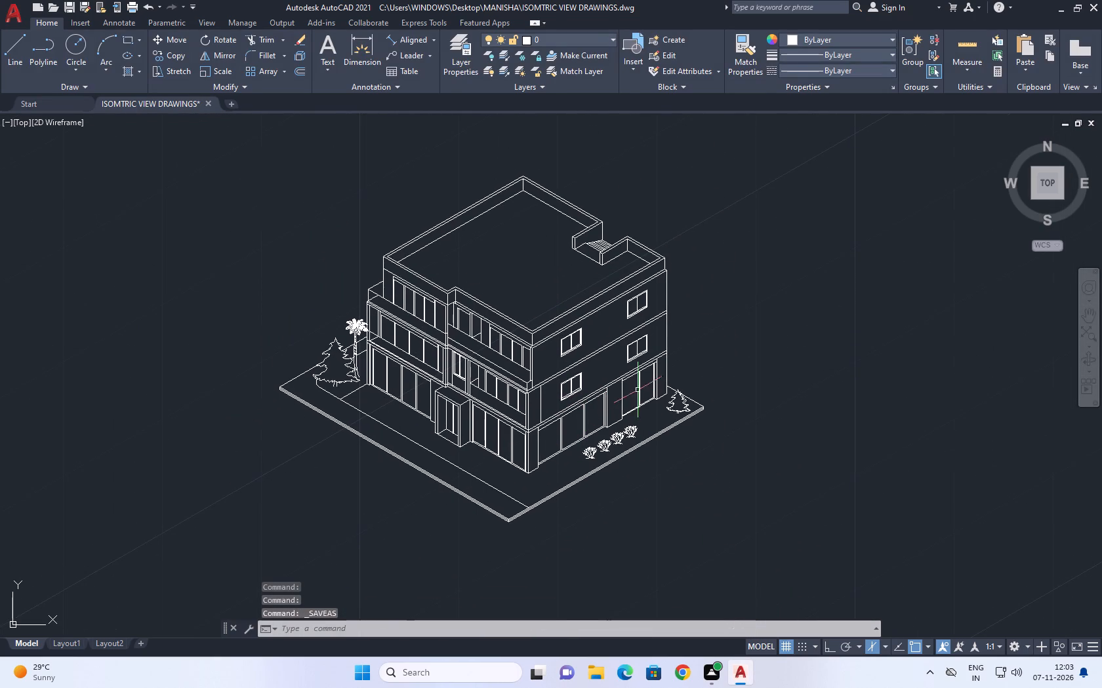
pyautogui.hotkey('ctrl', 'p')
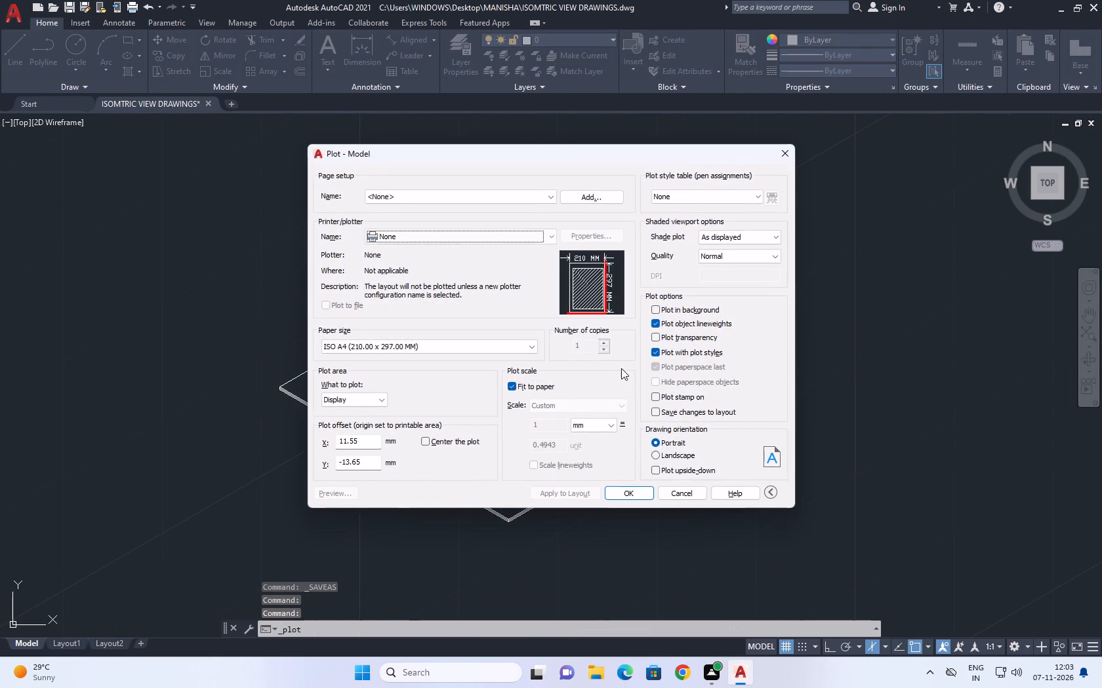
pyautogui.click(459, 195)
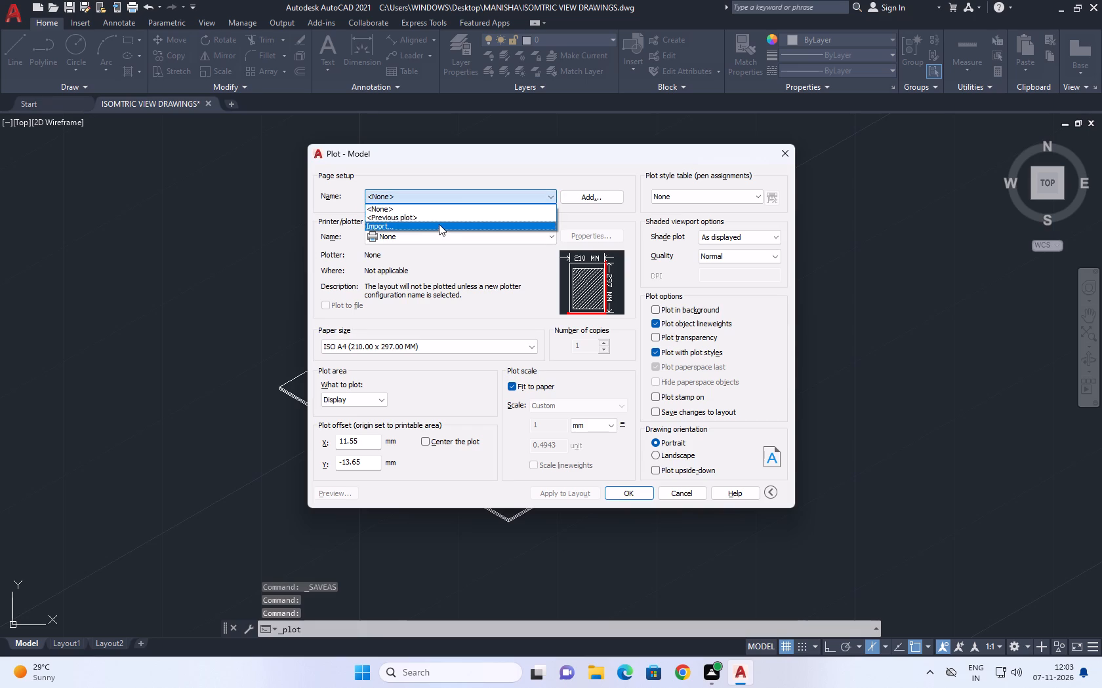
pyautogui.click(442, 219)
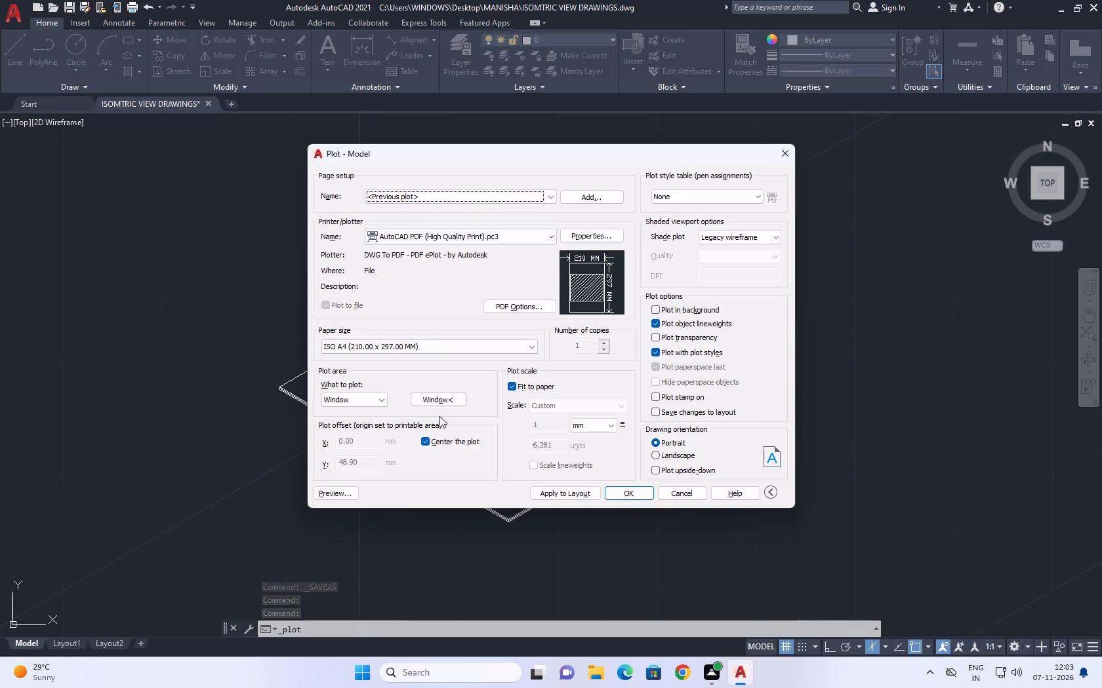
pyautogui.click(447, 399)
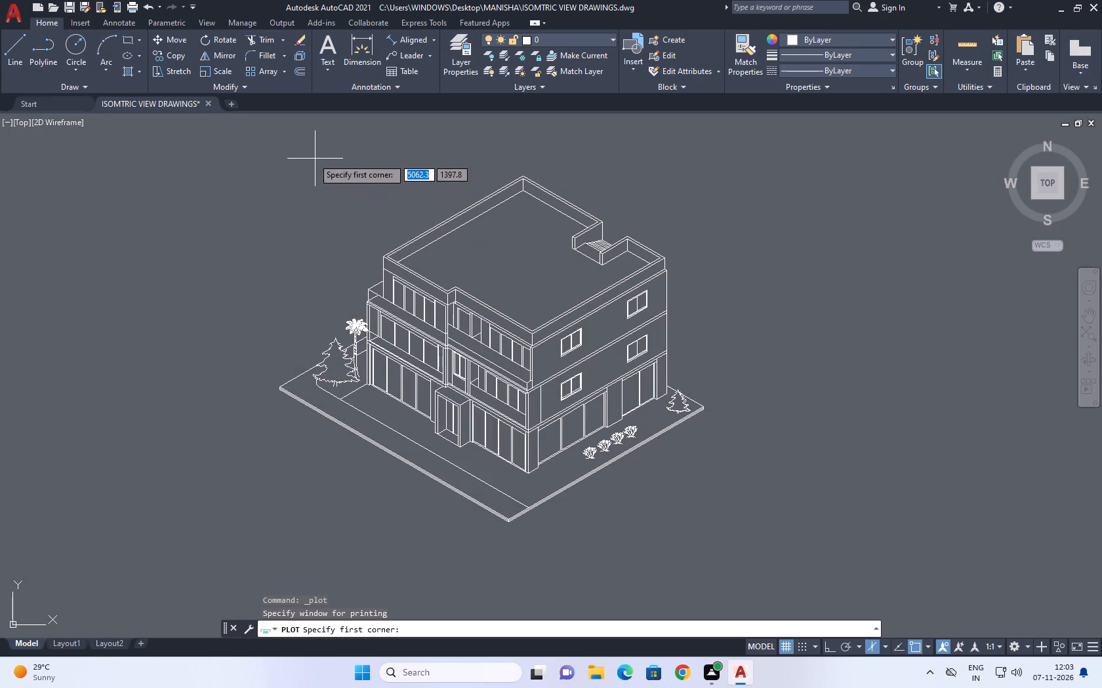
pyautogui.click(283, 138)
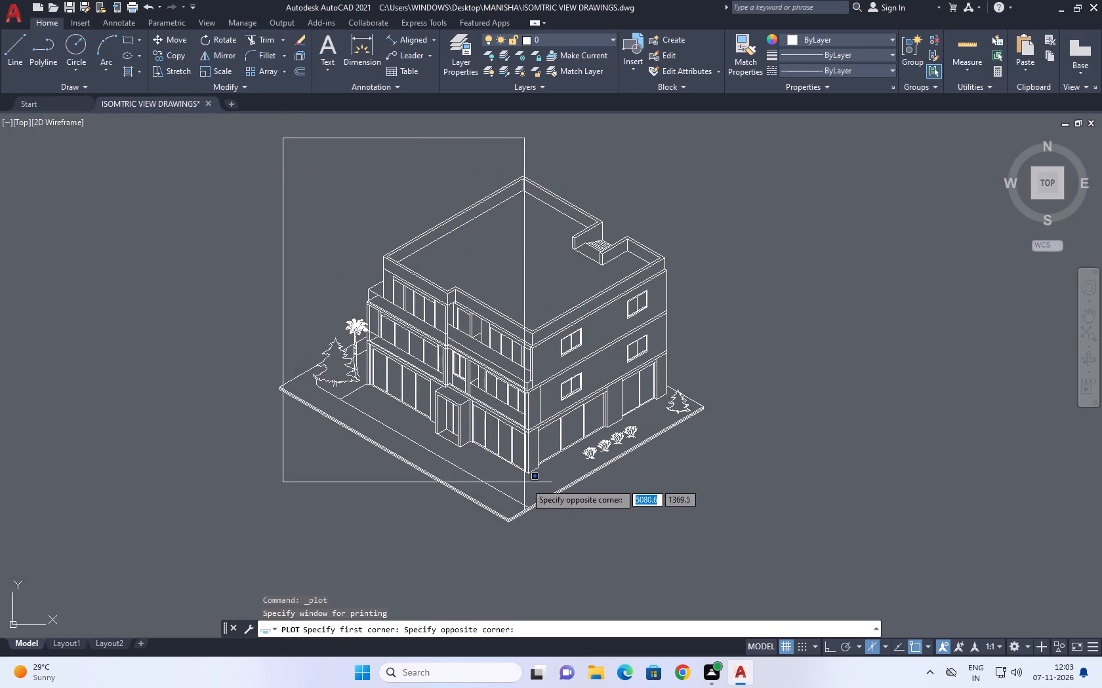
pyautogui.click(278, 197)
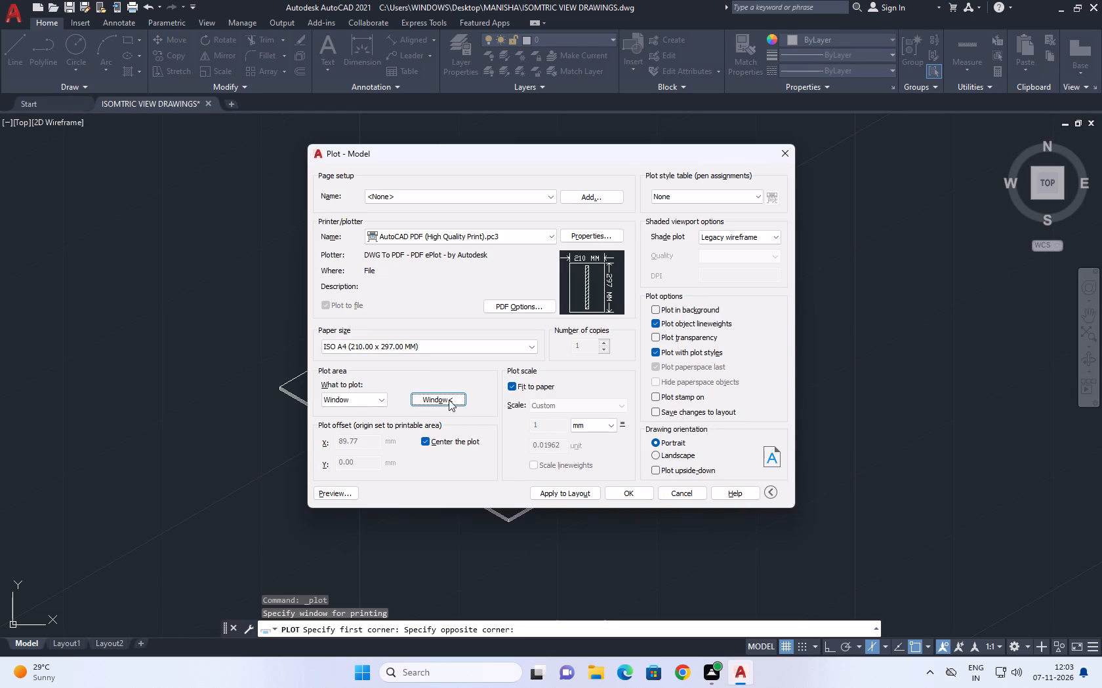
# Set the plot window around the whole building with its slab and landscaping, and preview the plot.
pyautogui.click(446, 398)
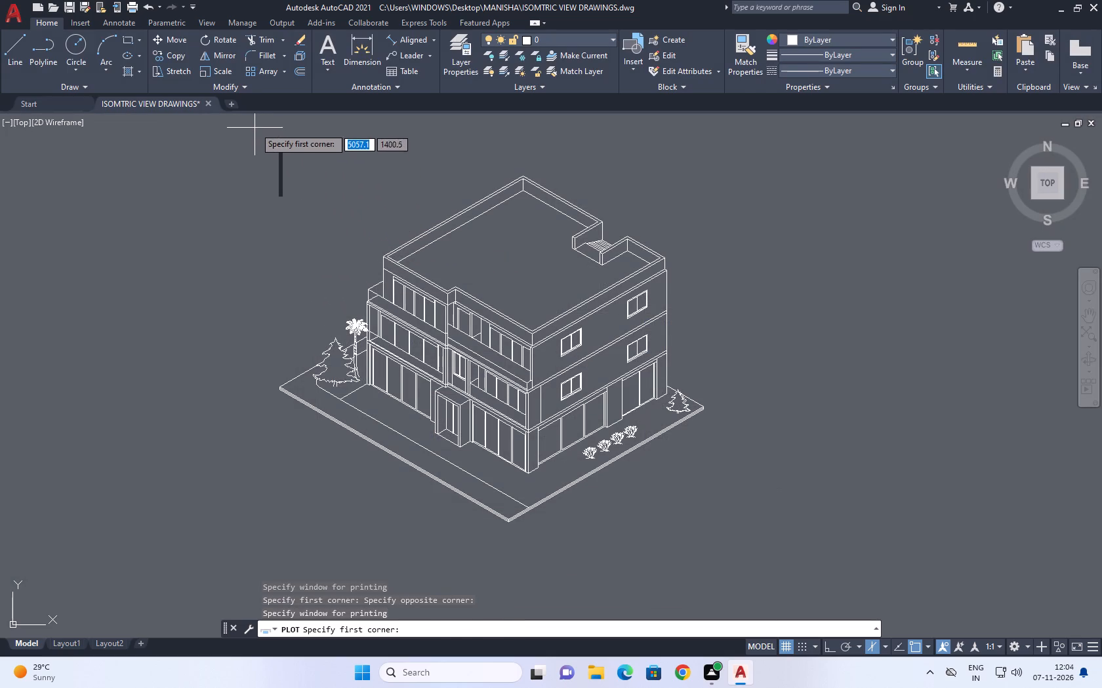
pyautogui.click(255, 127)
pyautogui.click(743, 550)
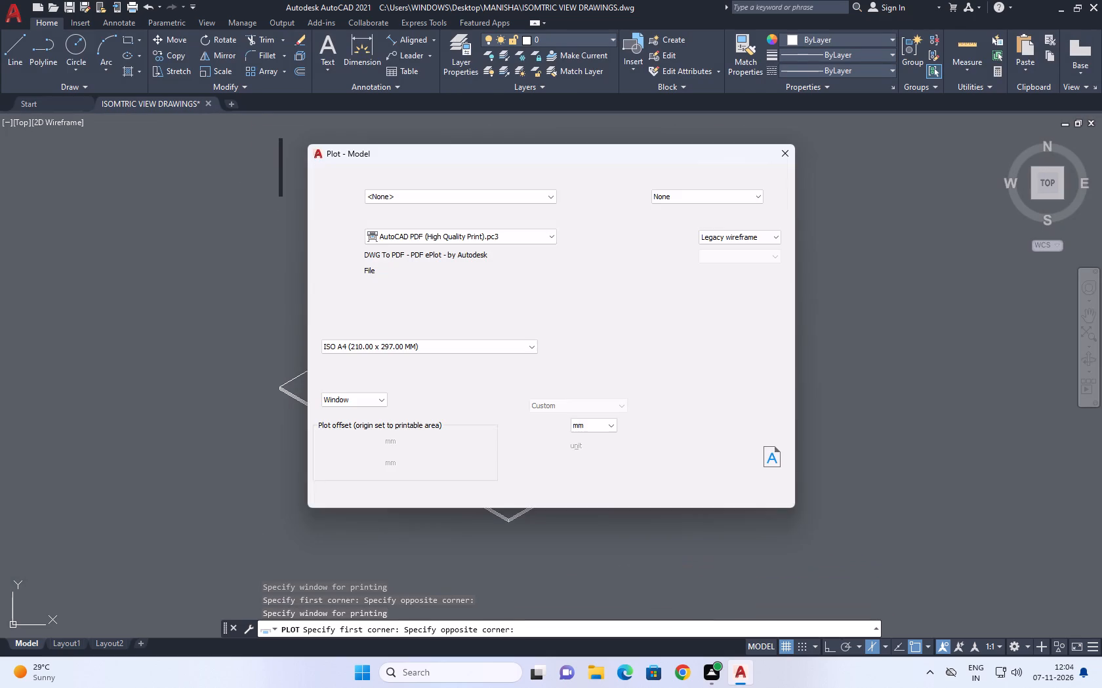
pyautogui.click(328, 493)
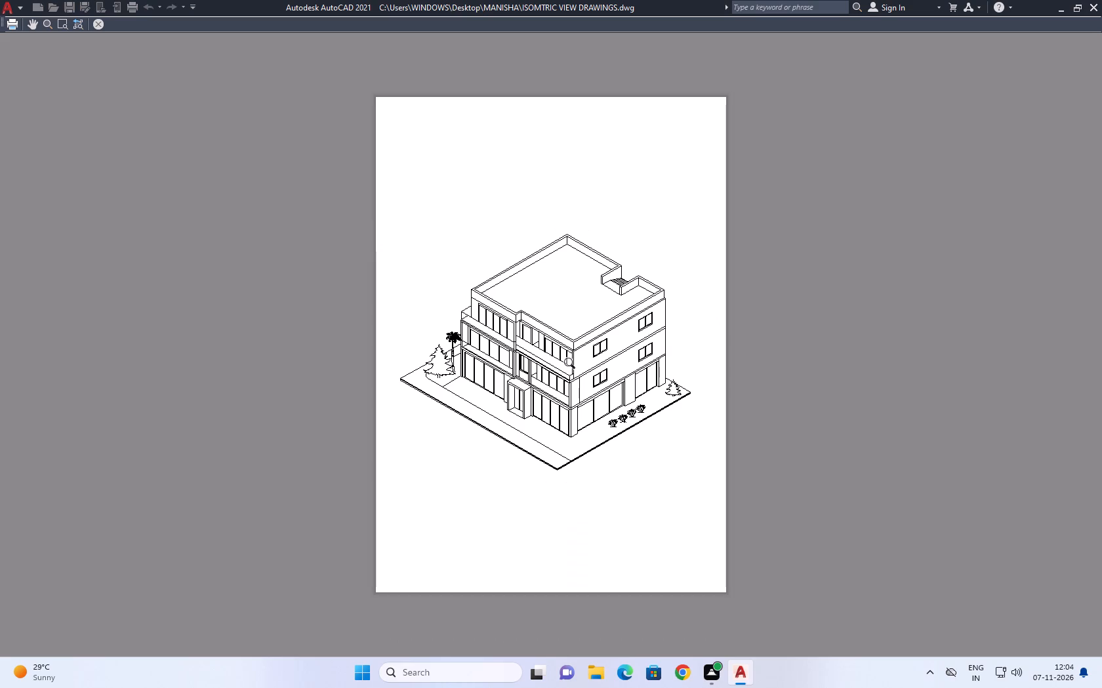
pyautogui.press('Return')
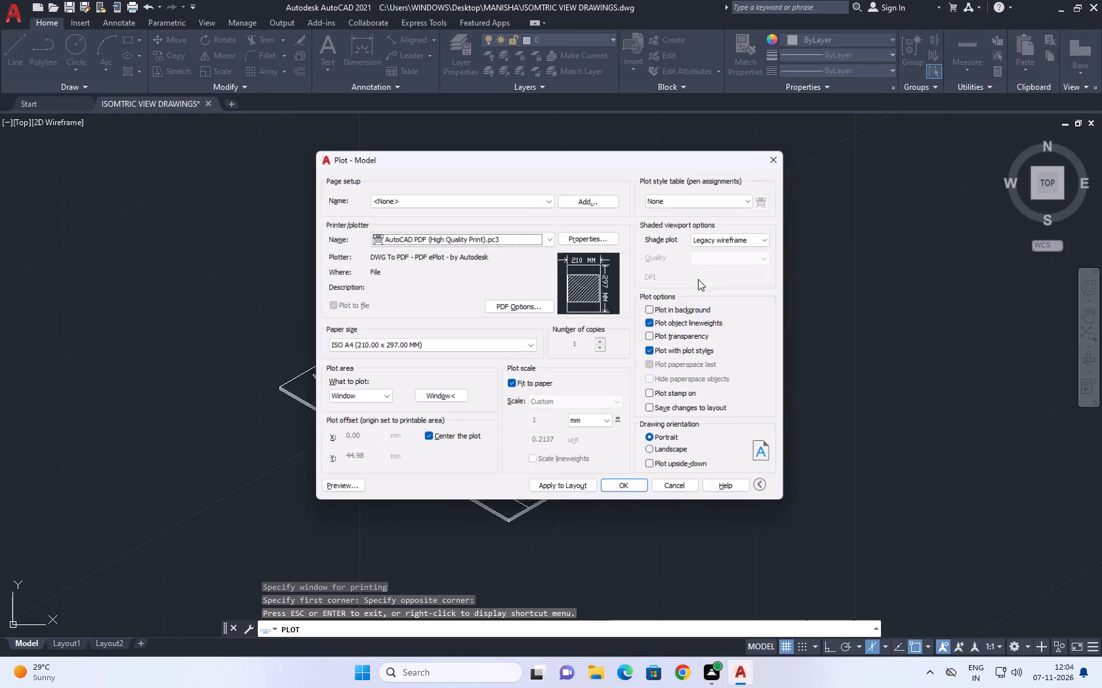
# Plot the drawing to ISOMTRIC VIEW DRAWINGS-Model.pdf in the Desktop's MANISHA folder.
pyautogui.click(634, 493)
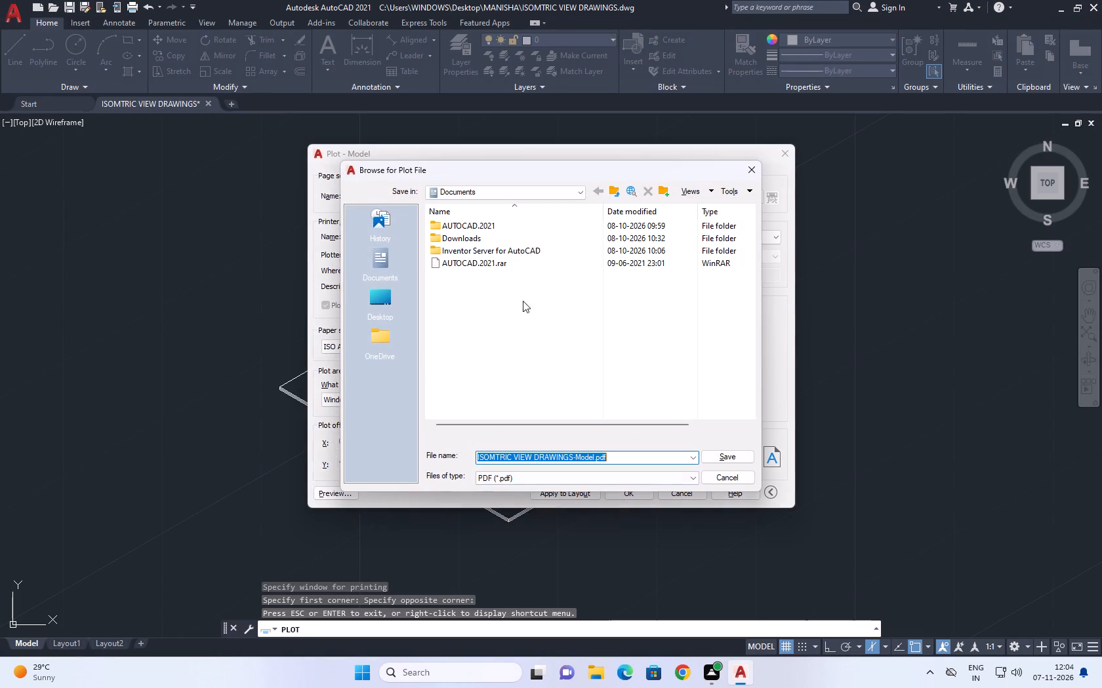
pyautogui.doubleClick(370, 292)
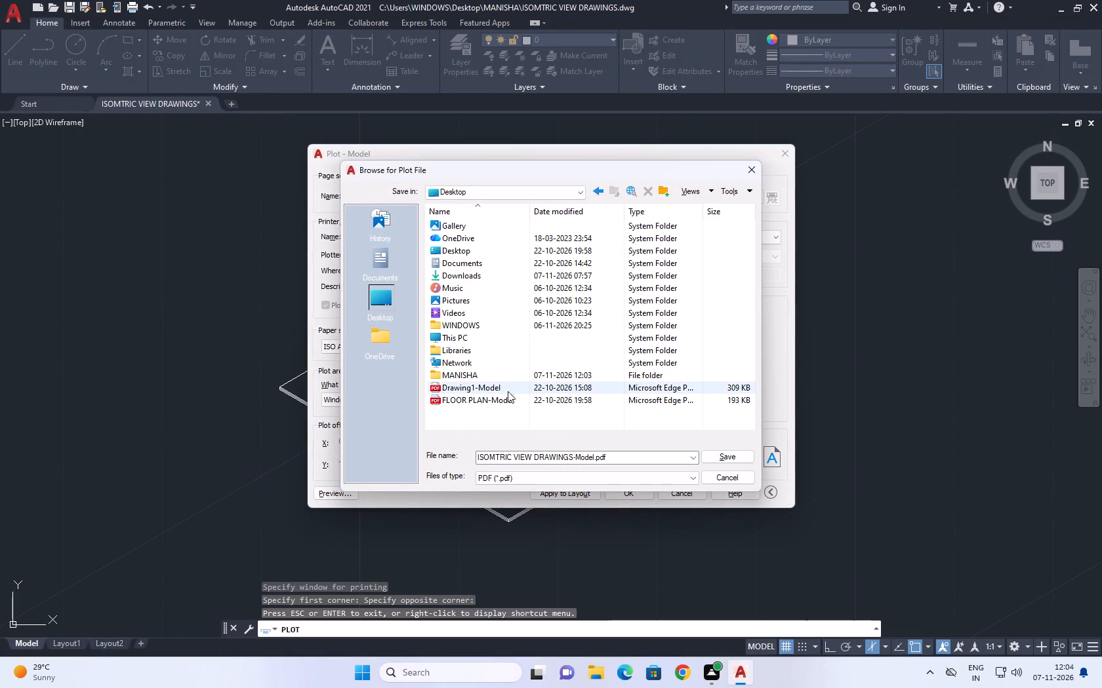
pyautogui.doubleClick(499, 377)
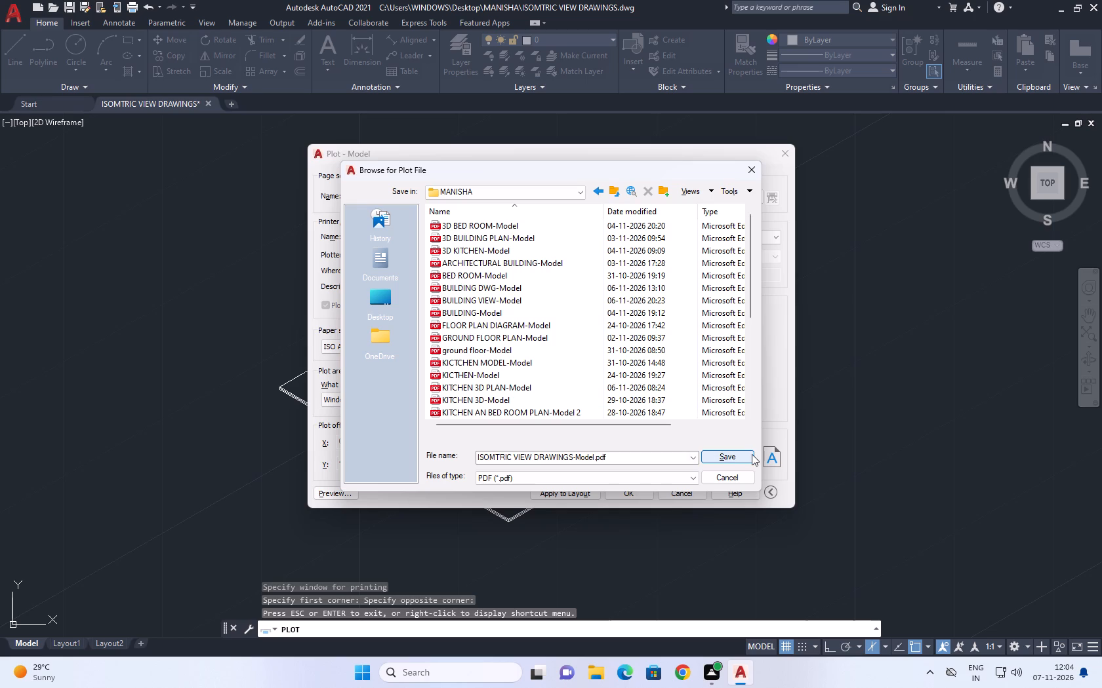
pyautogui.click(736, 459)
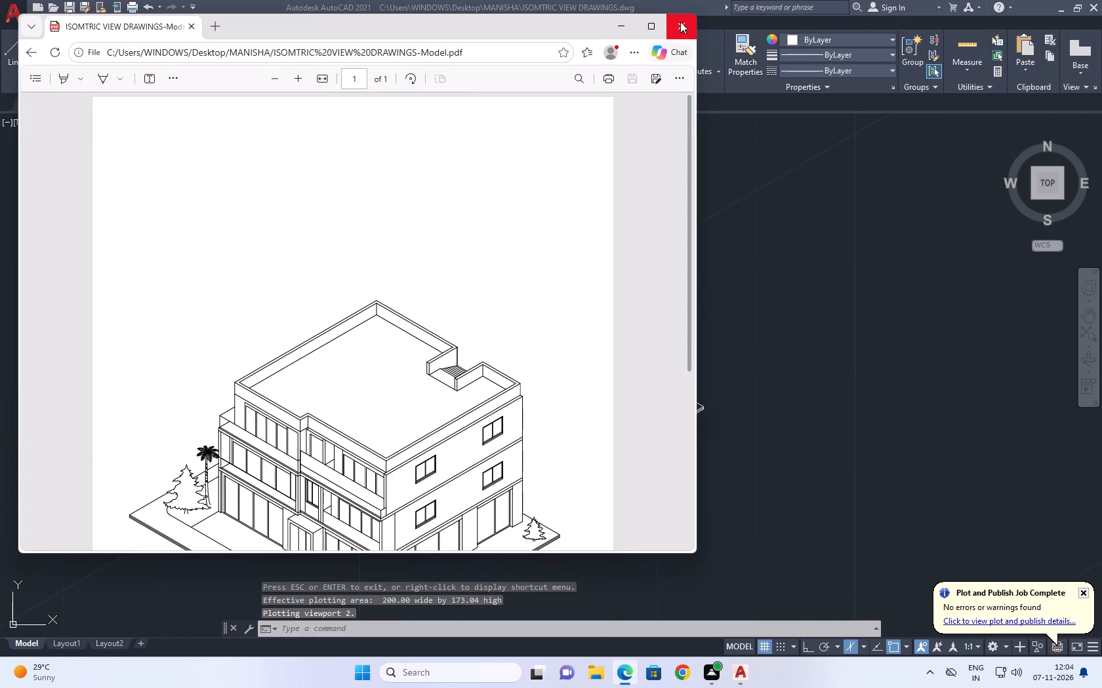
# Close the plotted PDF and return to the isometric building drawing.
pyautogui.click(680, 21)
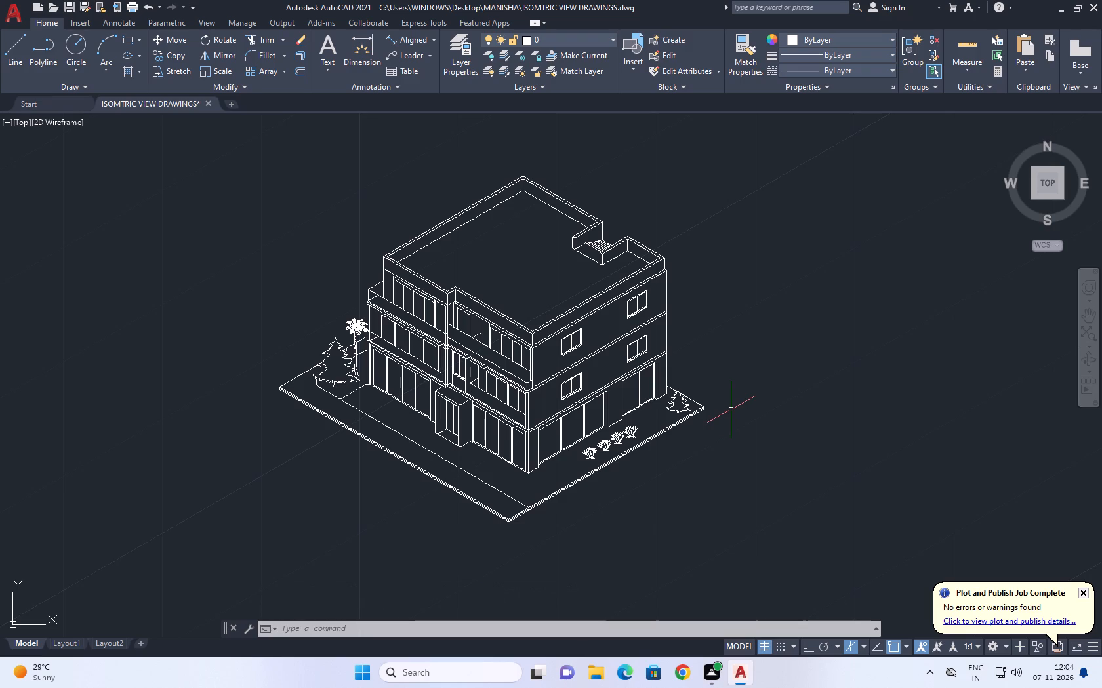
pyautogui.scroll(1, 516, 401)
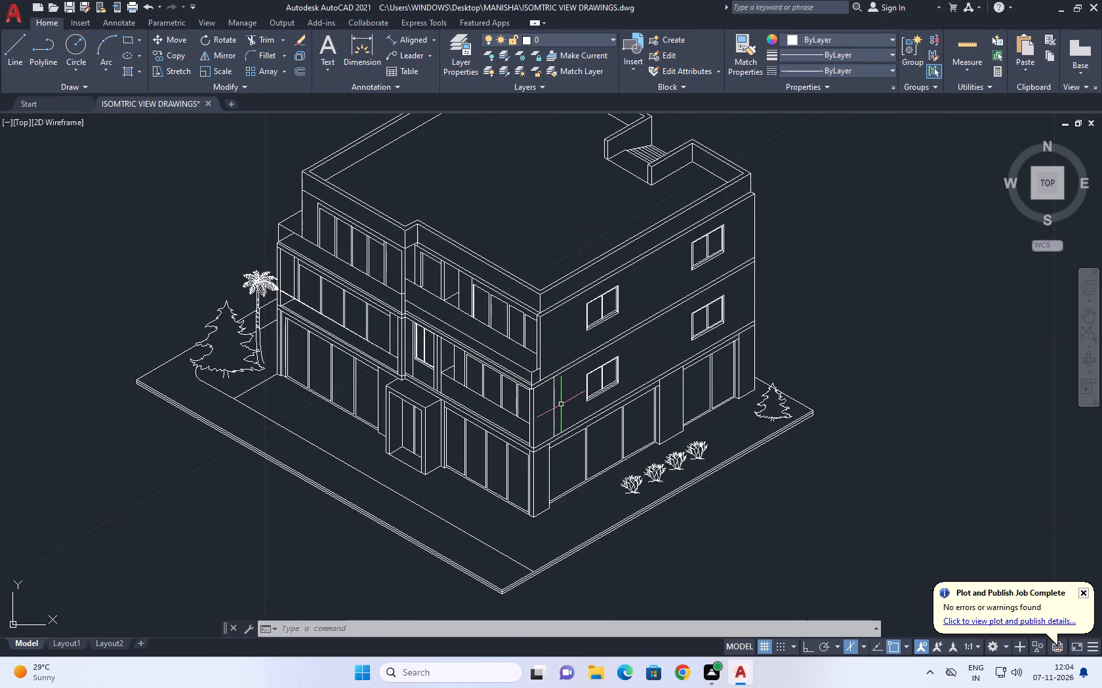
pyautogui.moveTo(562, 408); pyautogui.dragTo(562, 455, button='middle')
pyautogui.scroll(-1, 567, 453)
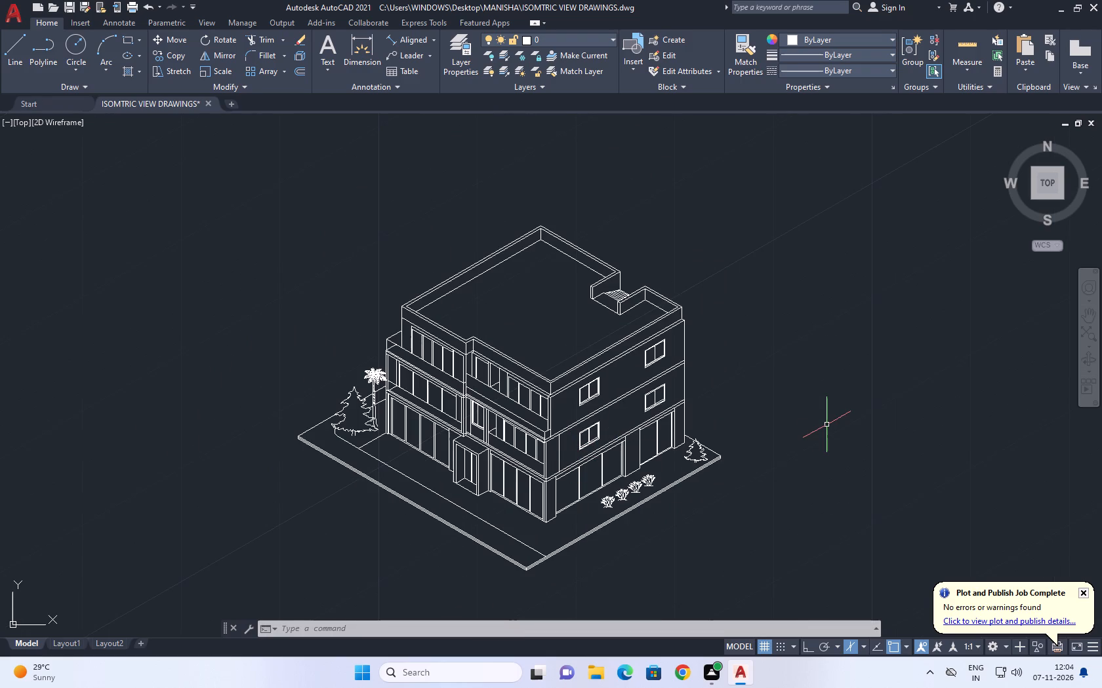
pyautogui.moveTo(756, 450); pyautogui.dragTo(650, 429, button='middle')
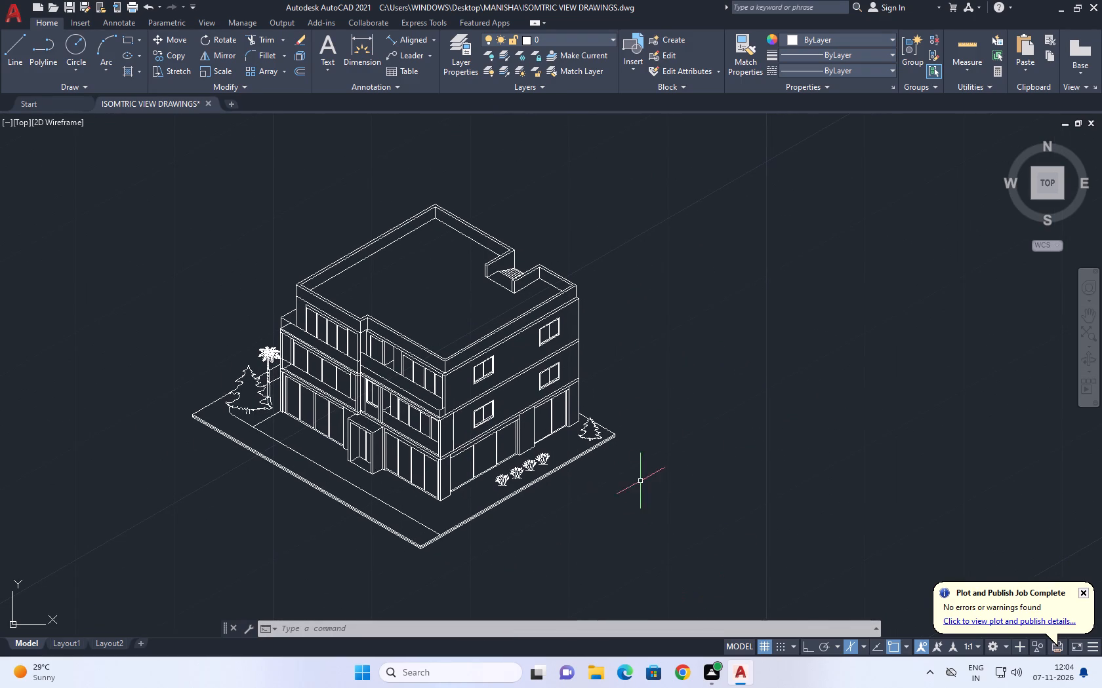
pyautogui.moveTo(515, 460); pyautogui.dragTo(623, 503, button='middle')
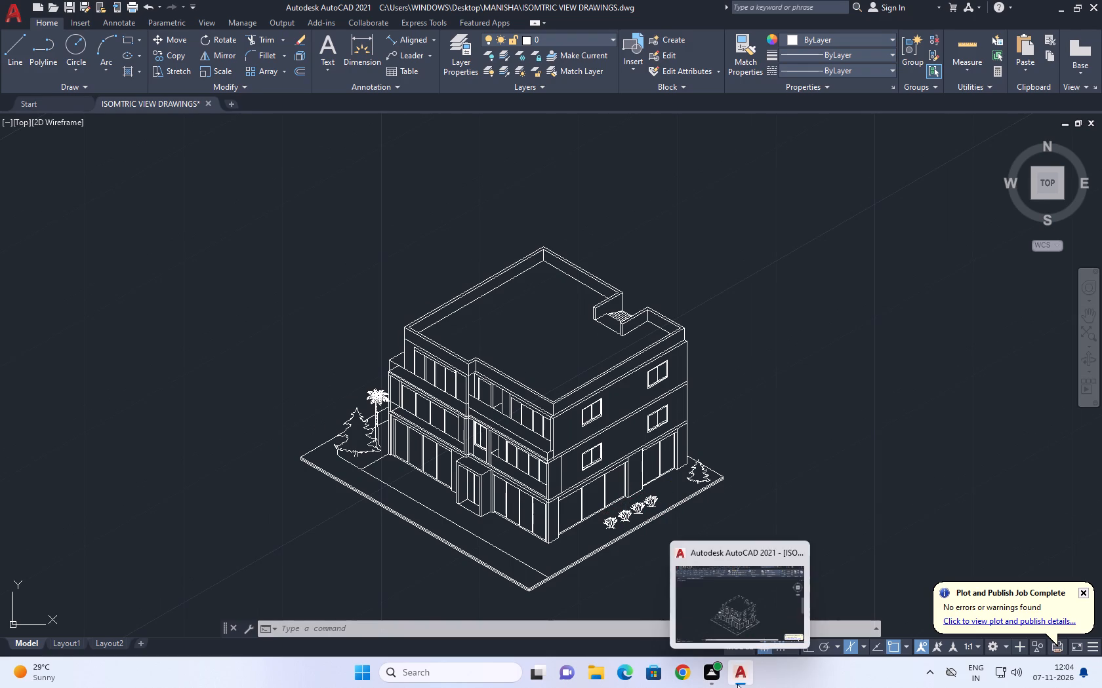
# Query the drawing's log file name with the LOGFILENAME system variable.
pyautogui.write('LOH')
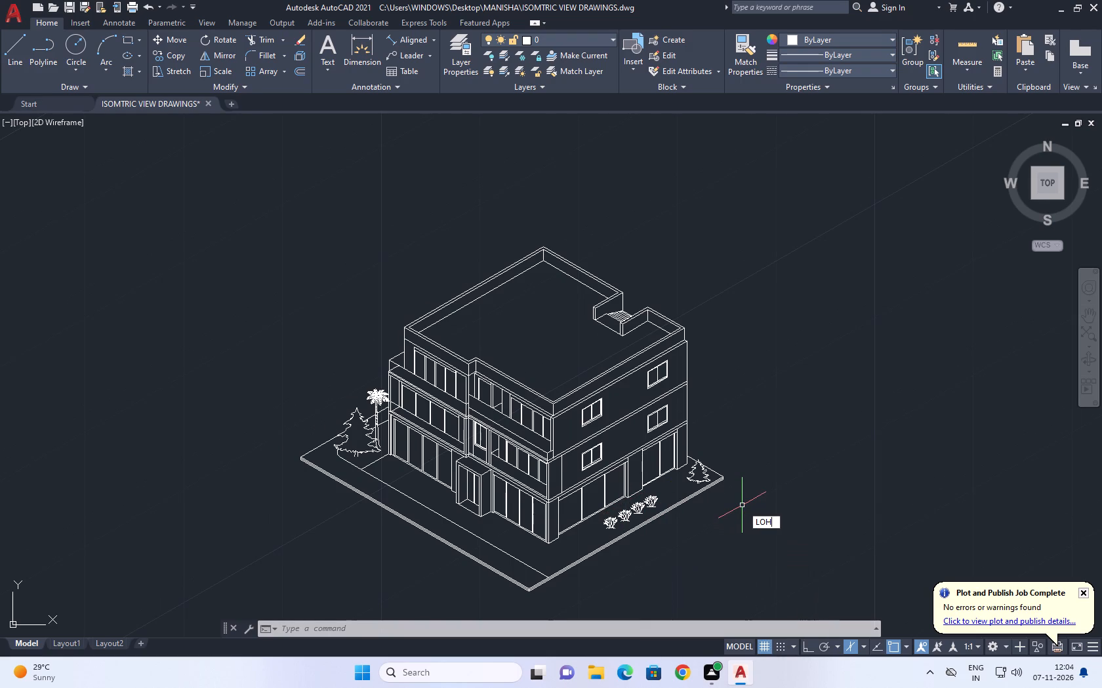
pyautogui.press('BackSpace')
pyautogui.press('g')
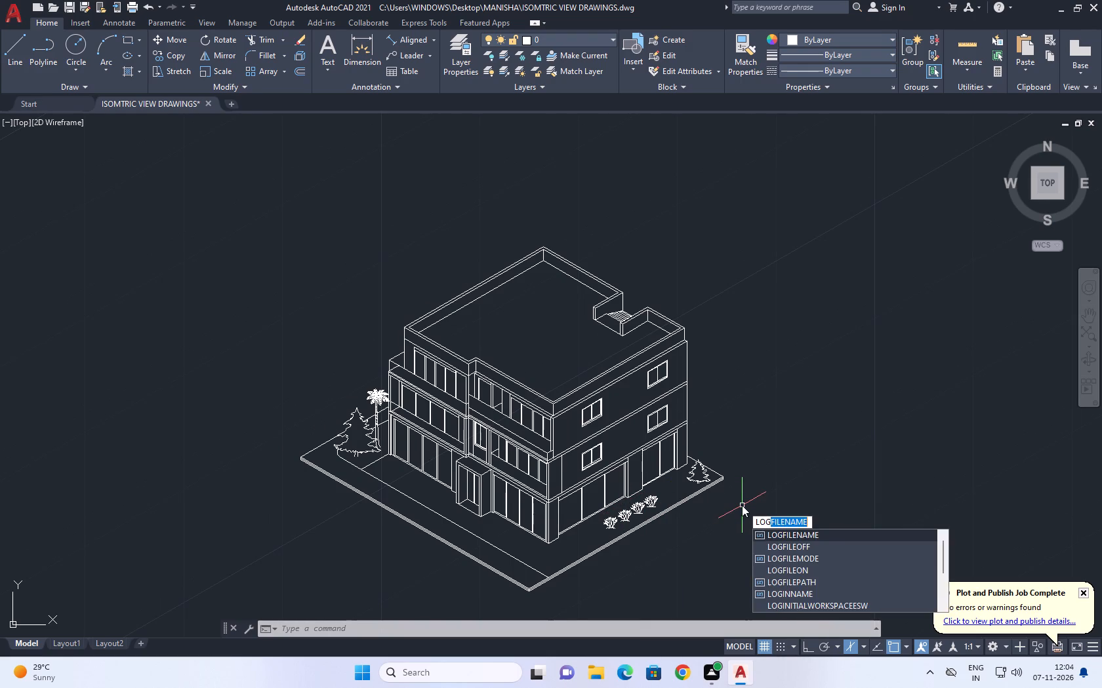
pyautogui.press('space')
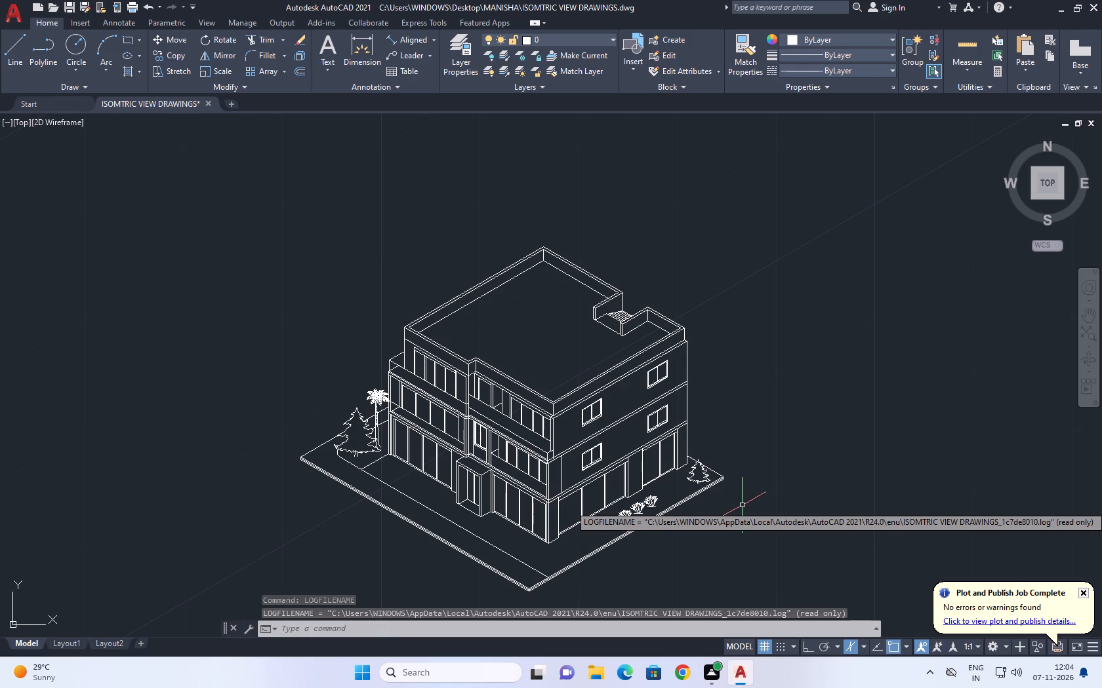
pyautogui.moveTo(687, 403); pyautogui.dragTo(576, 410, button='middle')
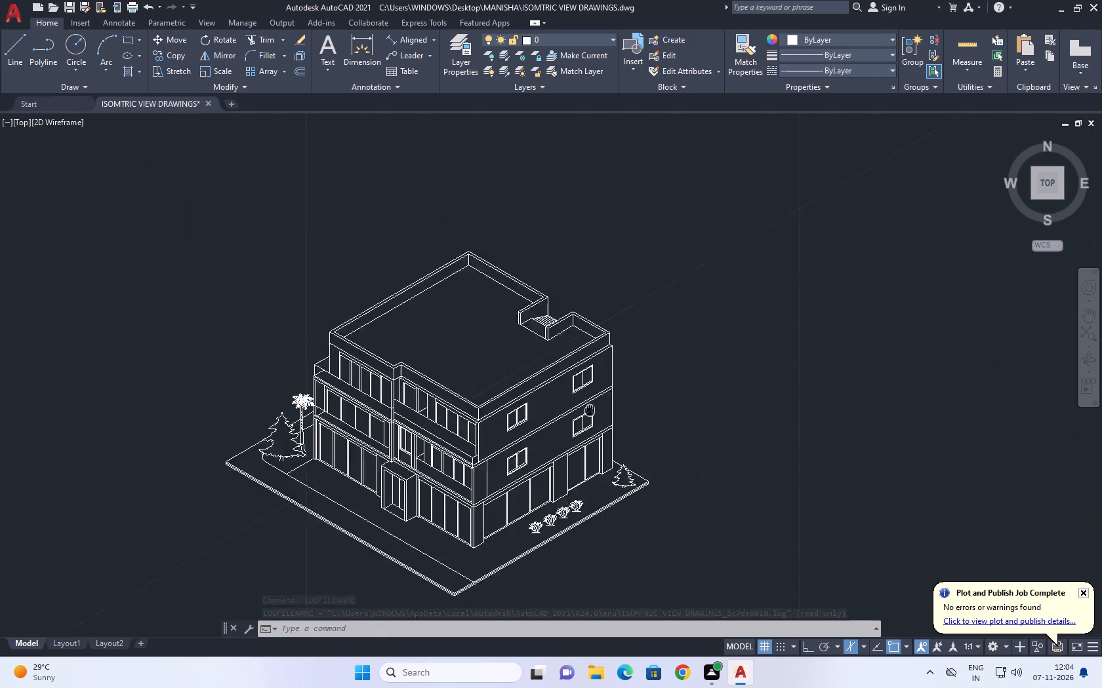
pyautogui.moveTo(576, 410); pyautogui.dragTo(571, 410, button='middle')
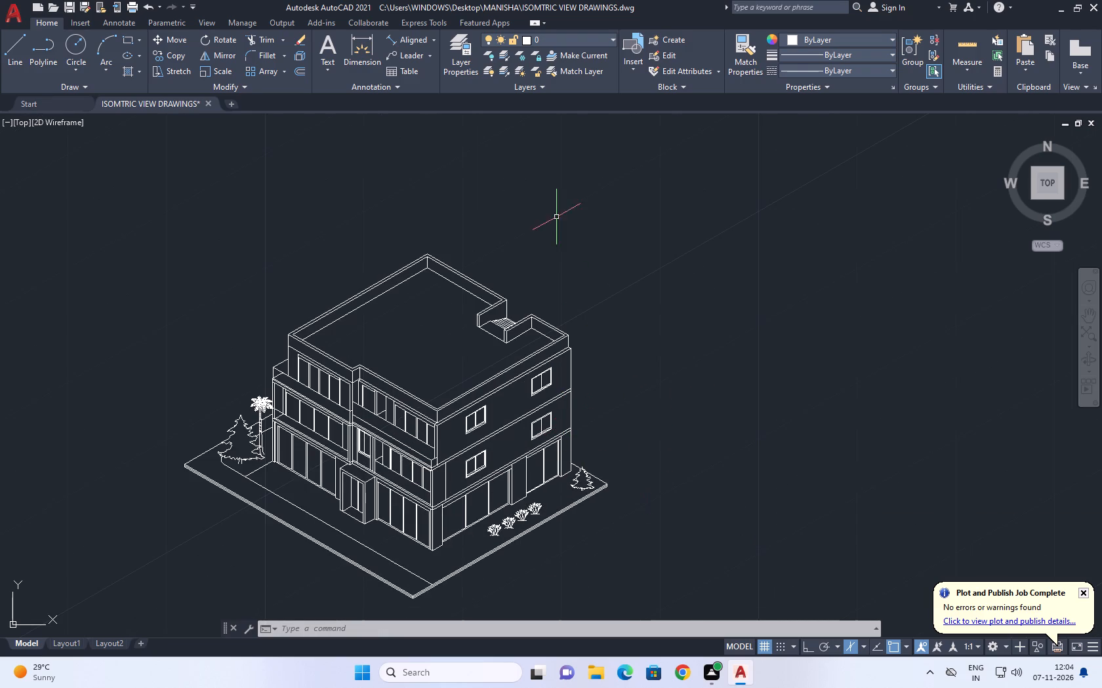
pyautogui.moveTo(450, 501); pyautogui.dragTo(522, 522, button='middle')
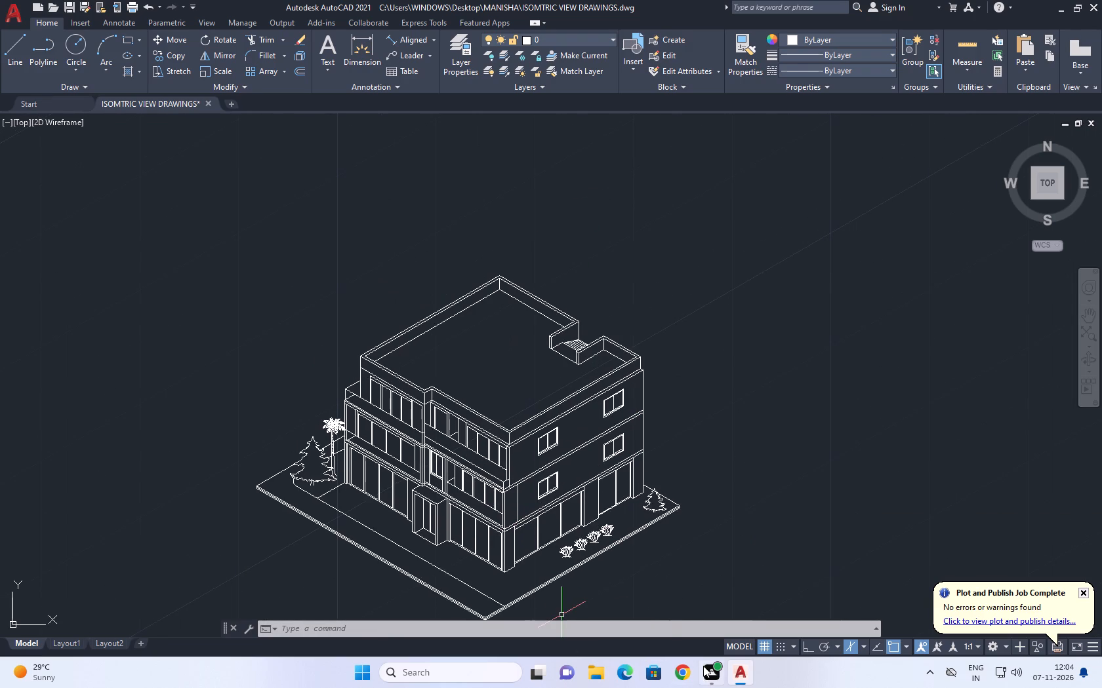